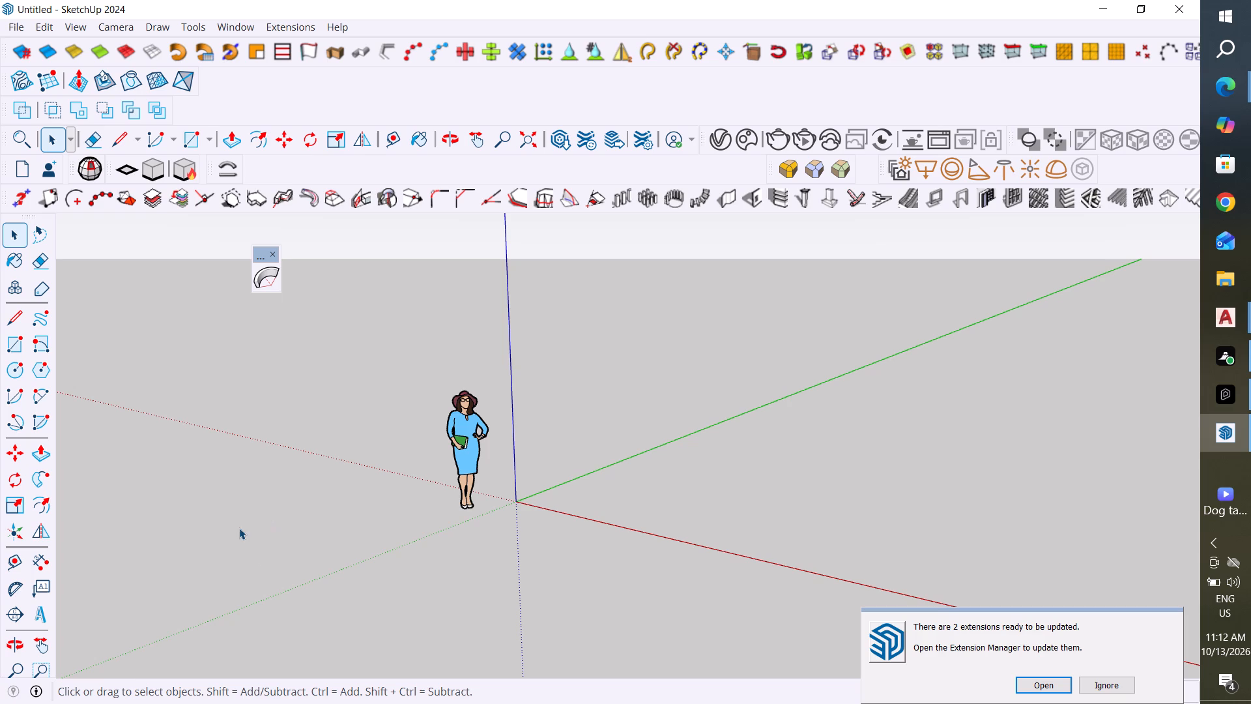
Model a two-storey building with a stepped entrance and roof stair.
Ignore the notice about pending extension updates.
click(1117, 686)
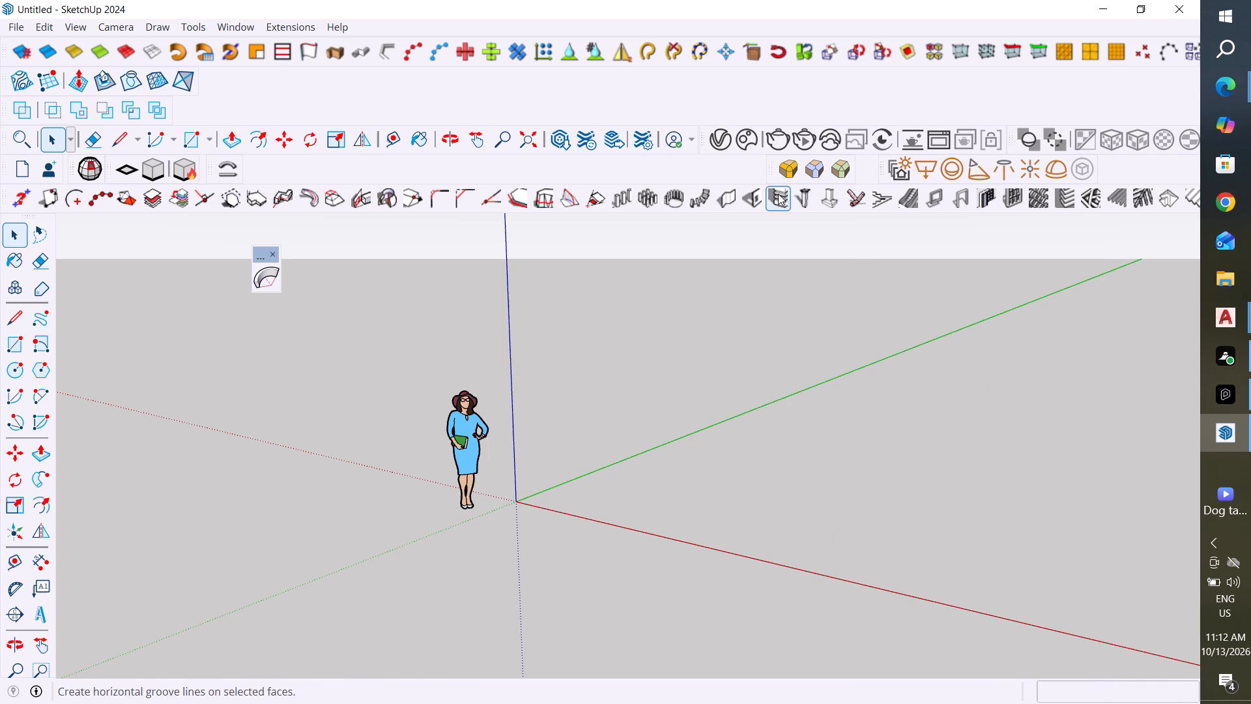
Move the toolbar with the three coloured cubes into the second toolbar row, directly beside the Sandbox terrain tools.
drag(772, 175, 654, 135)
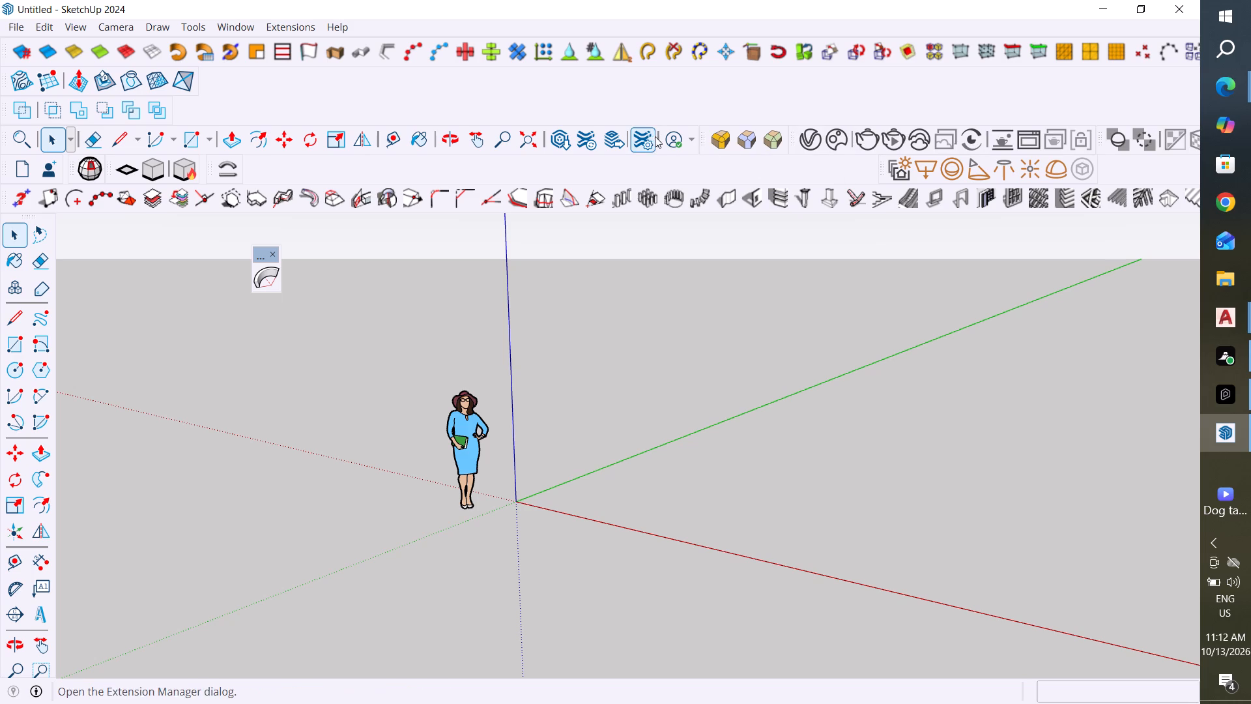
drag(701, 138, 716, 95)
drag(719, 106, 496, 78)
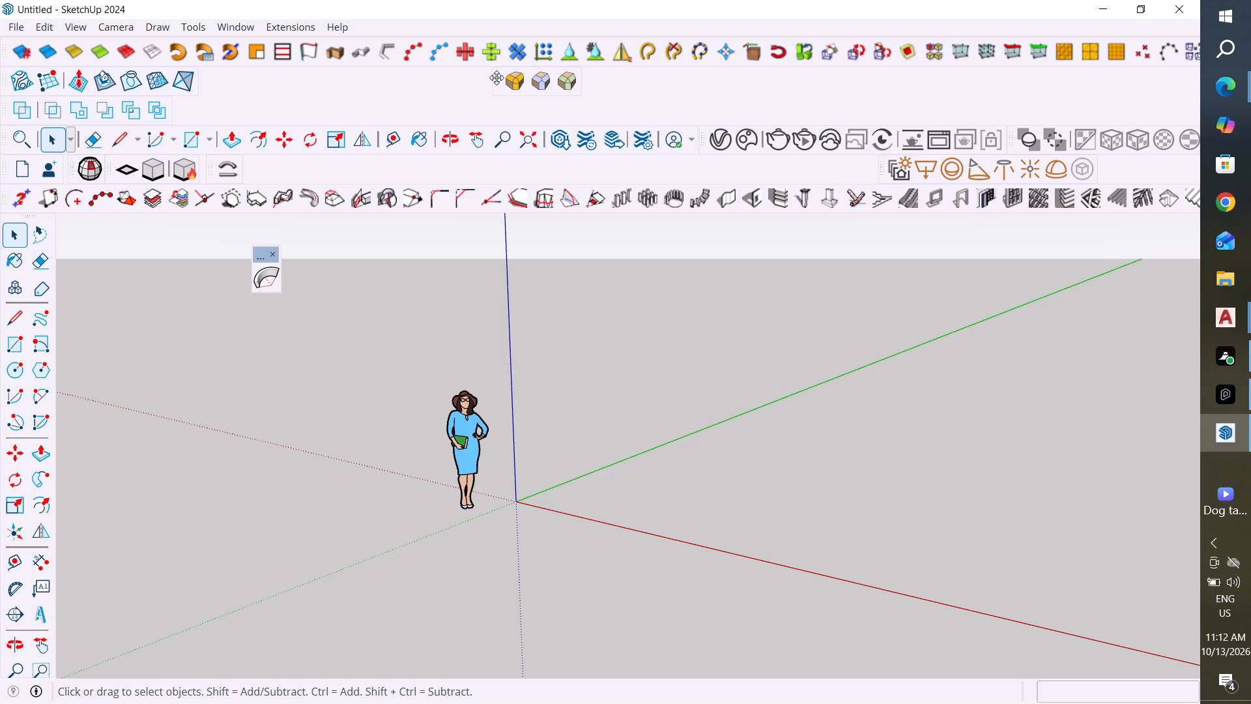
drag(496, 78, 495, 78)
drag(498, 80, 205, 82)
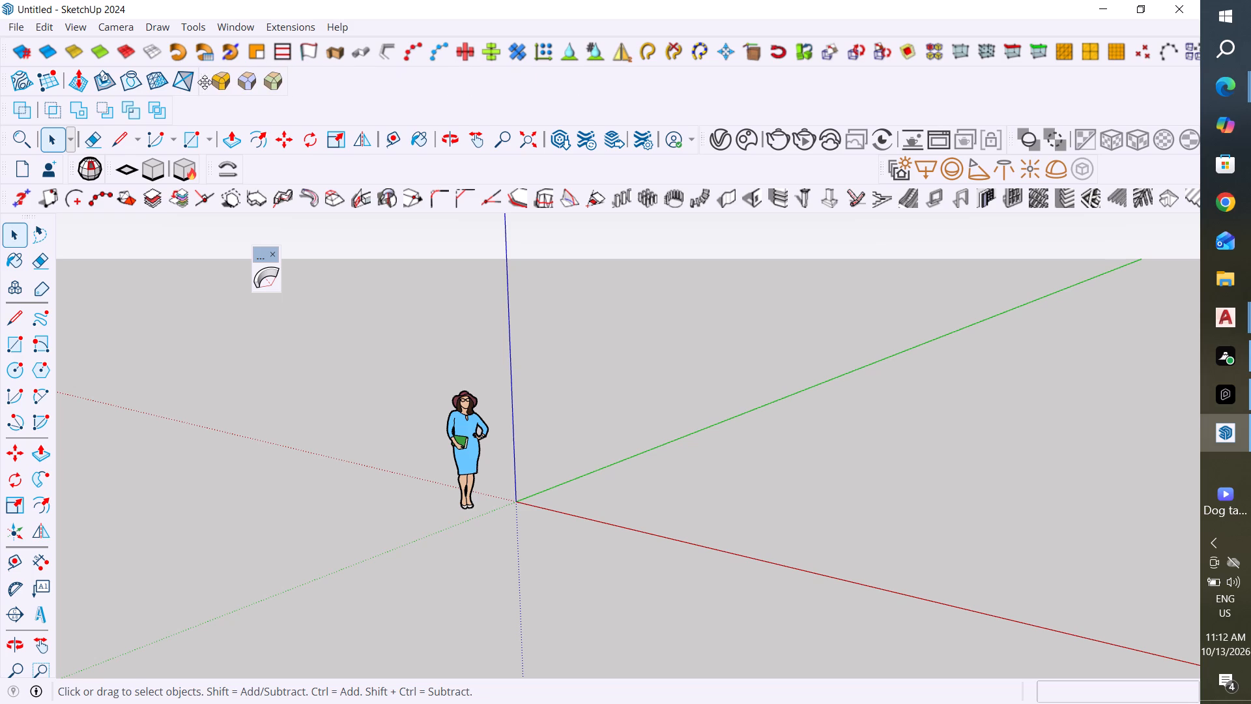
drag(205, 82, 204, 82)
Line up the solid tools, link-sharing, globe, cube and lights toolbars in the second row, and raise the long modelling toolbar to close the gap.
drag(8, 114, 268, 80)
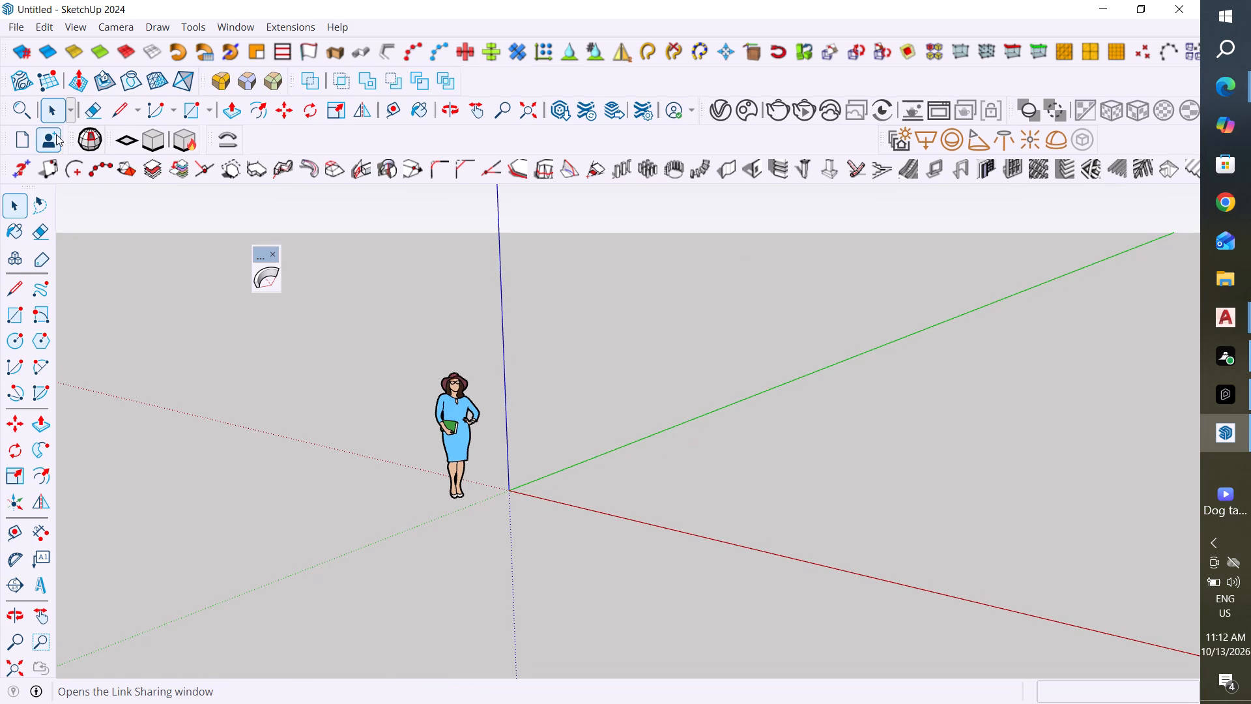
drag(8, 141, 449, 85)
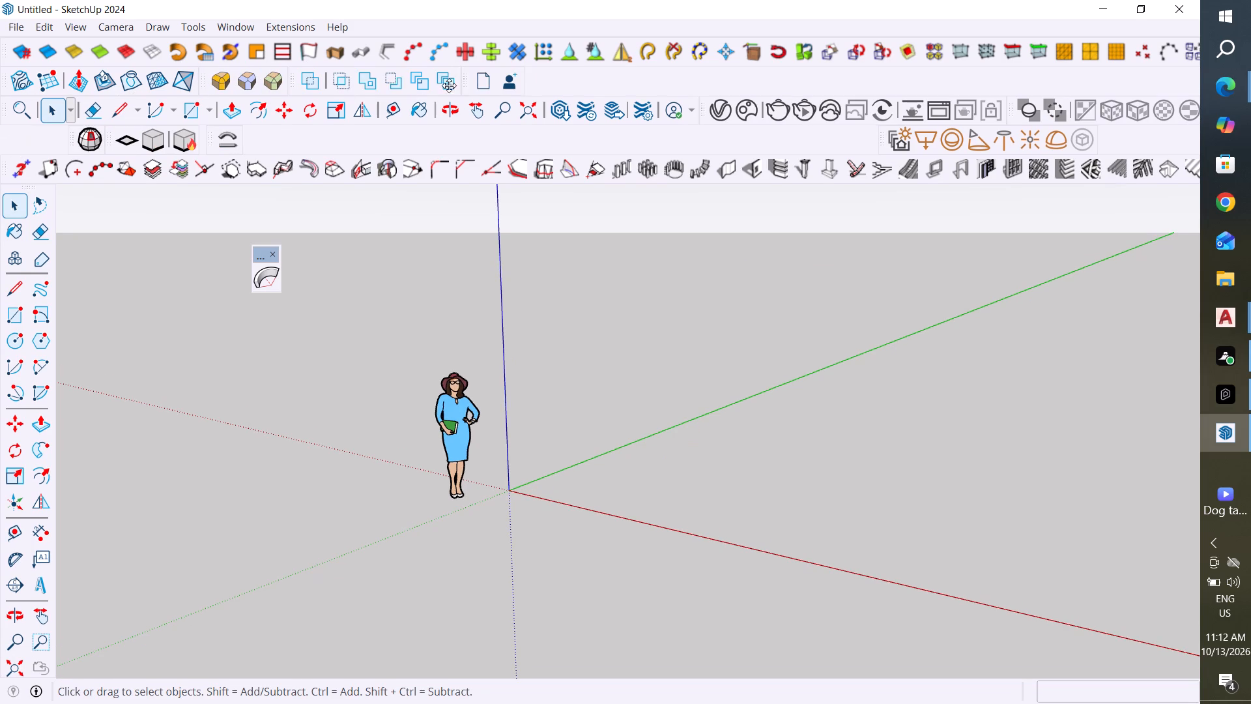
drag(449, 85, 466, 87)
drag(73, 141, 569, 76)
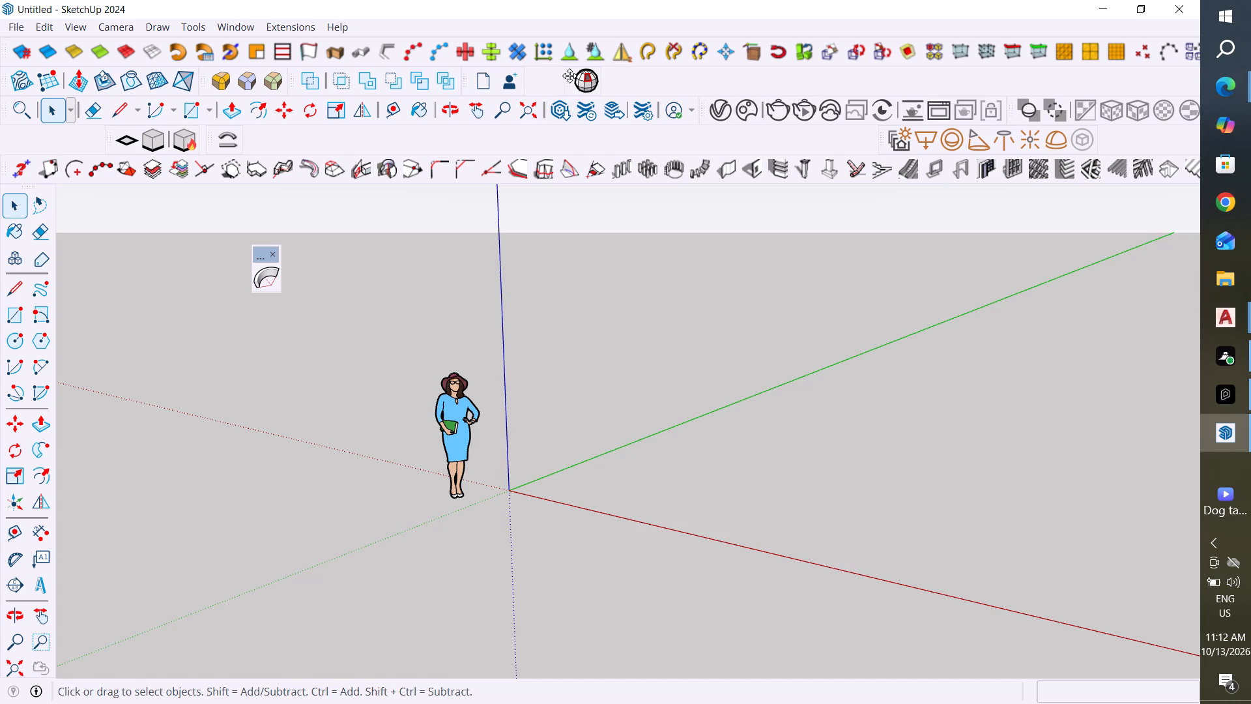
drag(569, 76, 528, 77)
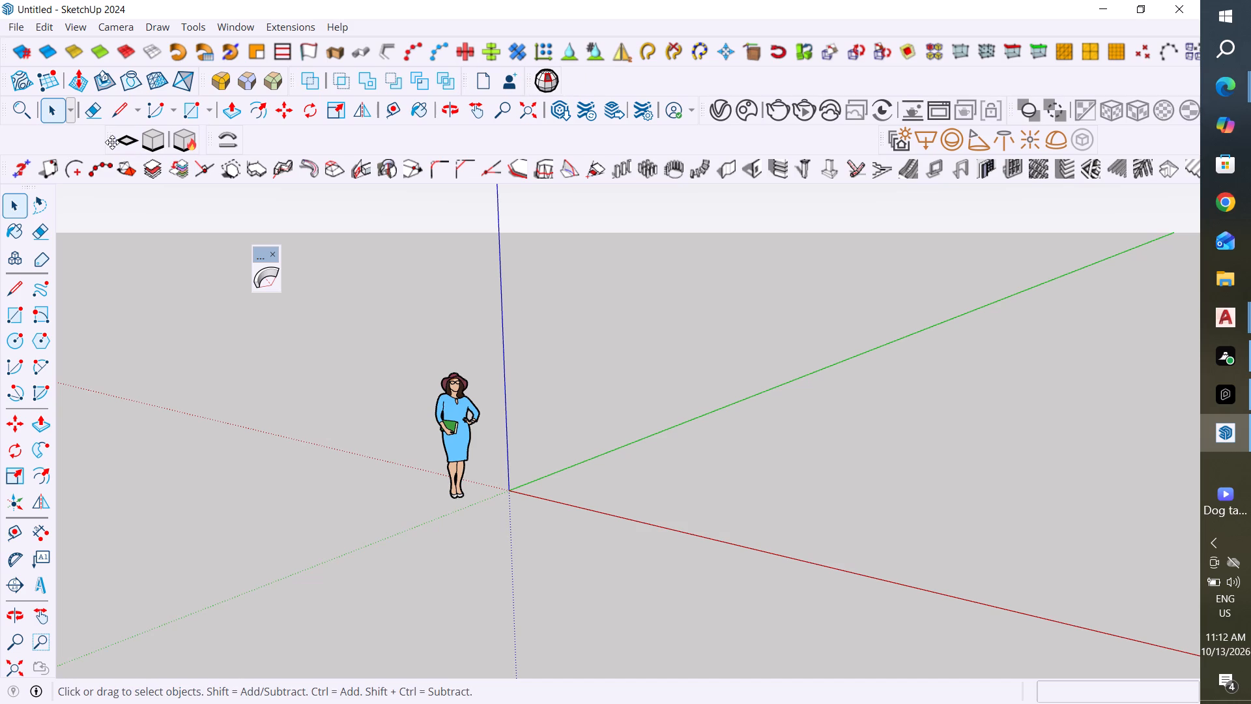
drag(108, 141, 572, 76)
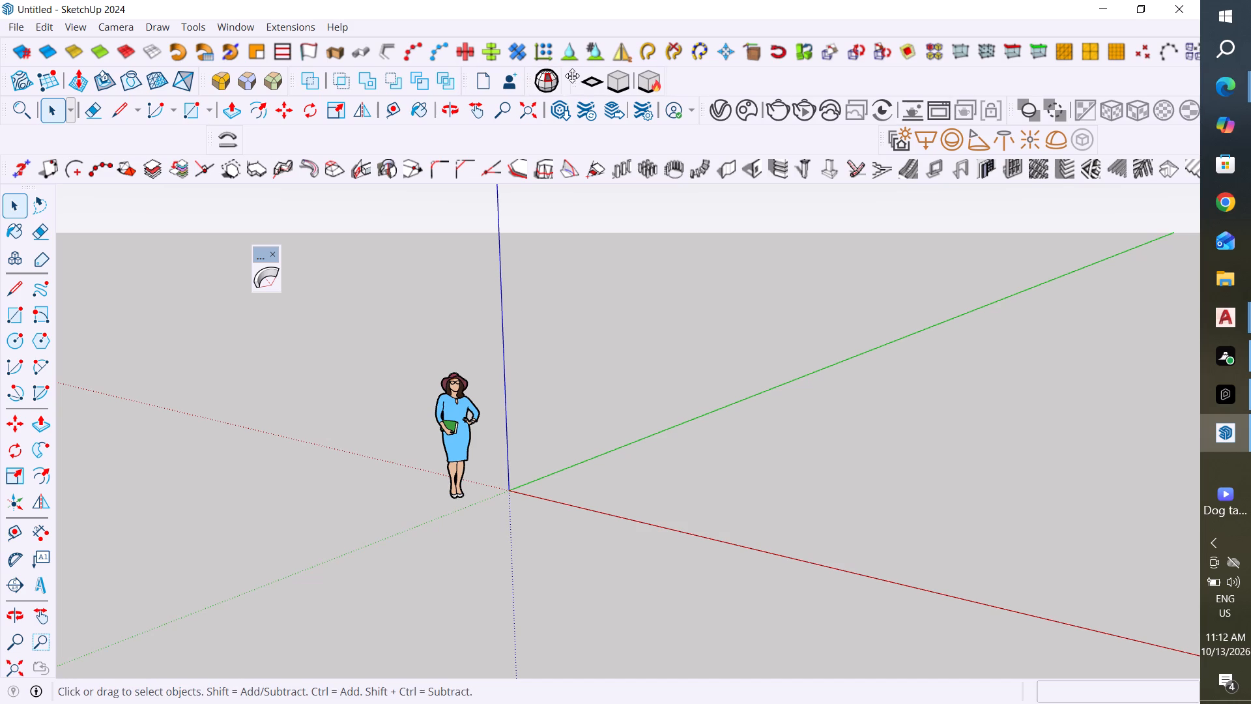
drag(572, 76, 567, 74)
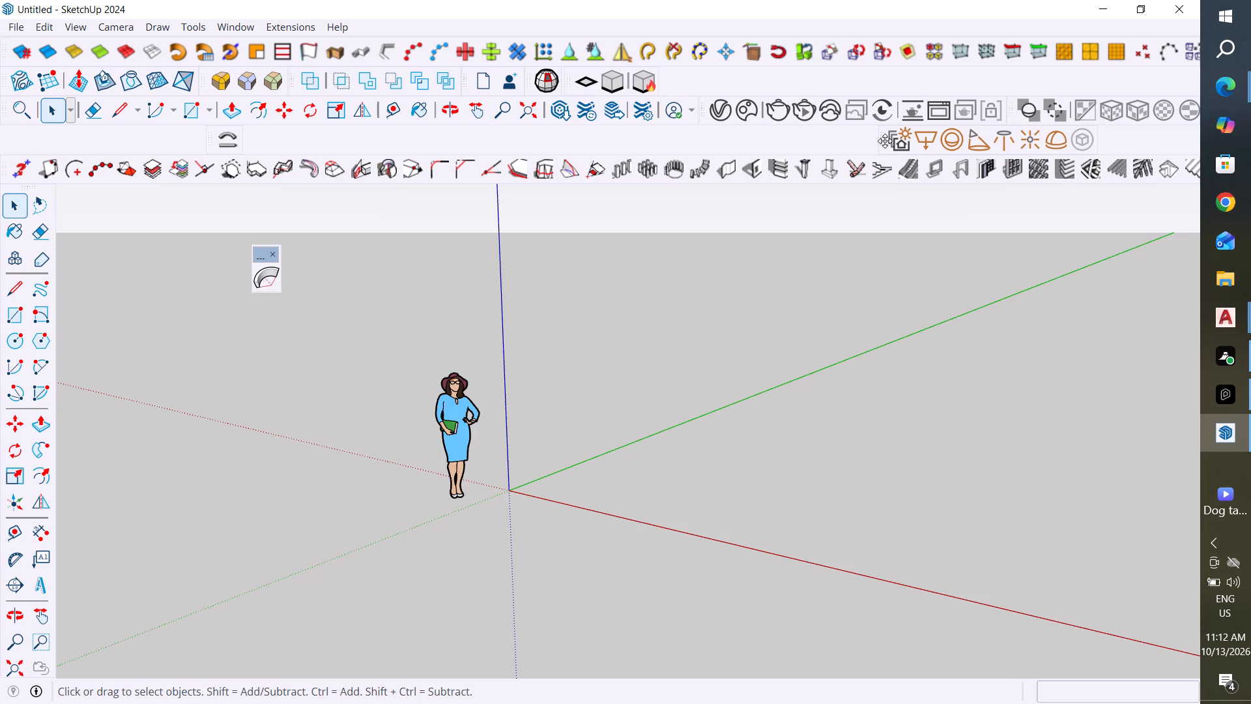
drag(885, 141, 666, 83)
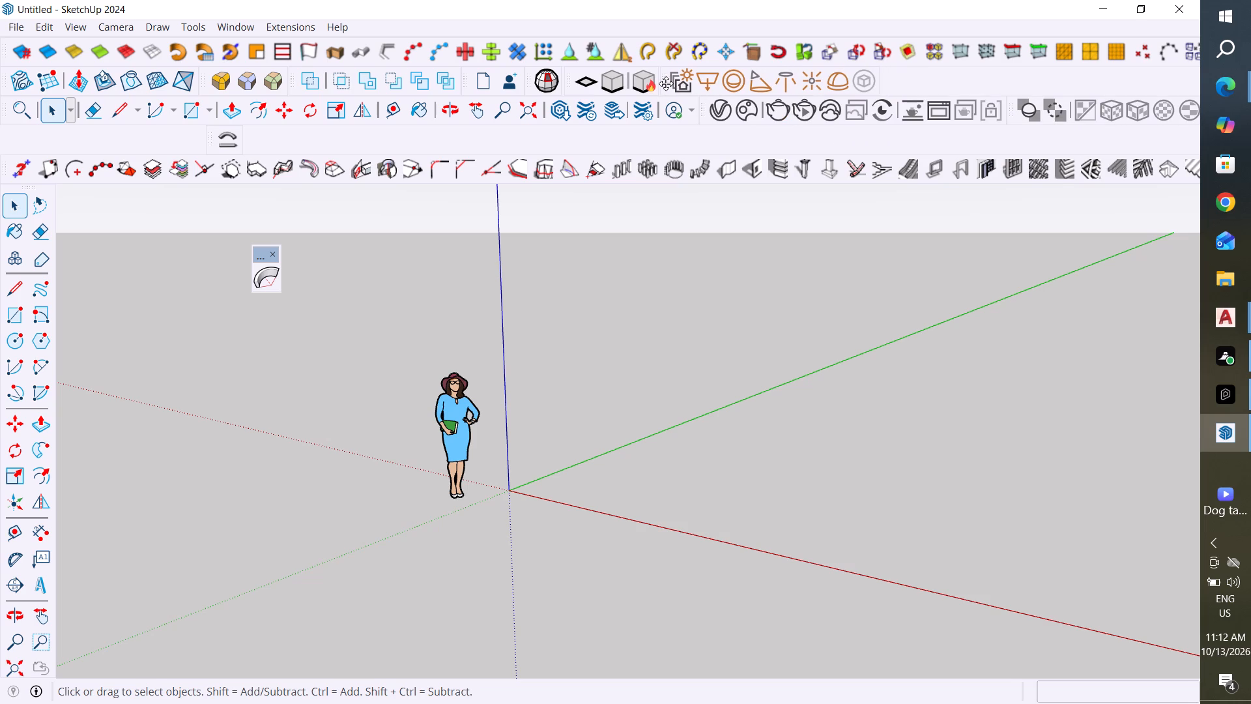
drag(5, 175, 21, 139)
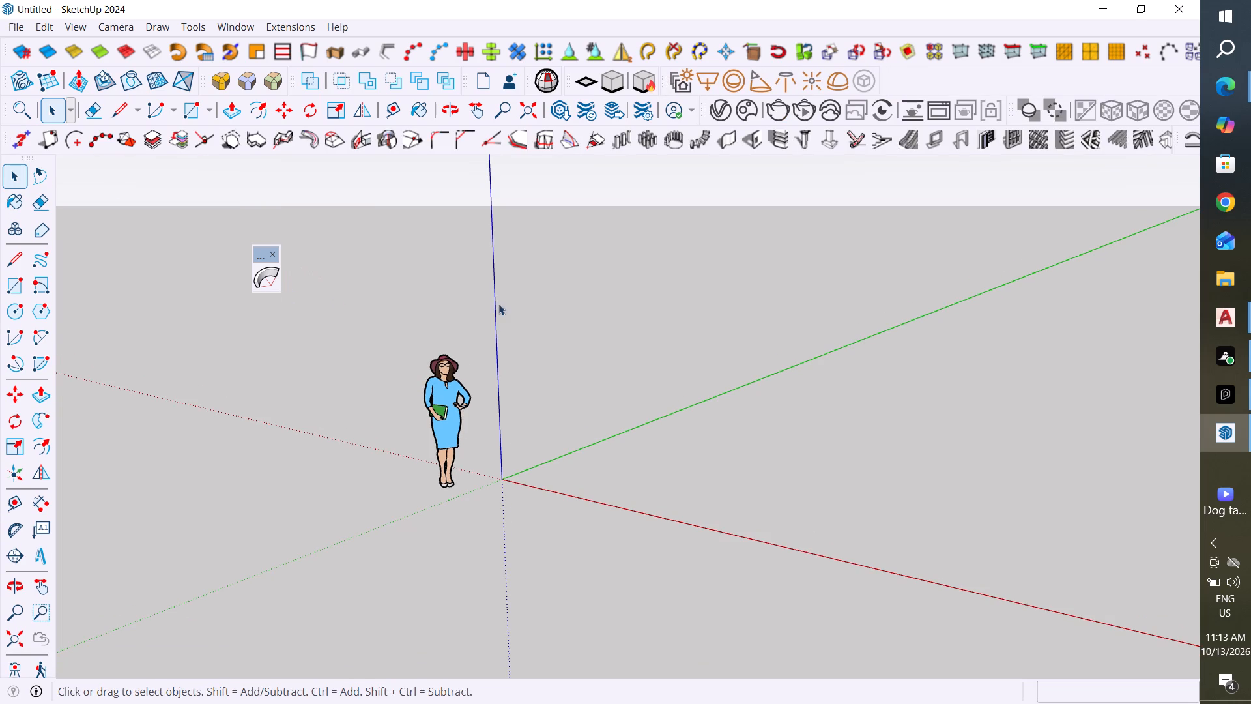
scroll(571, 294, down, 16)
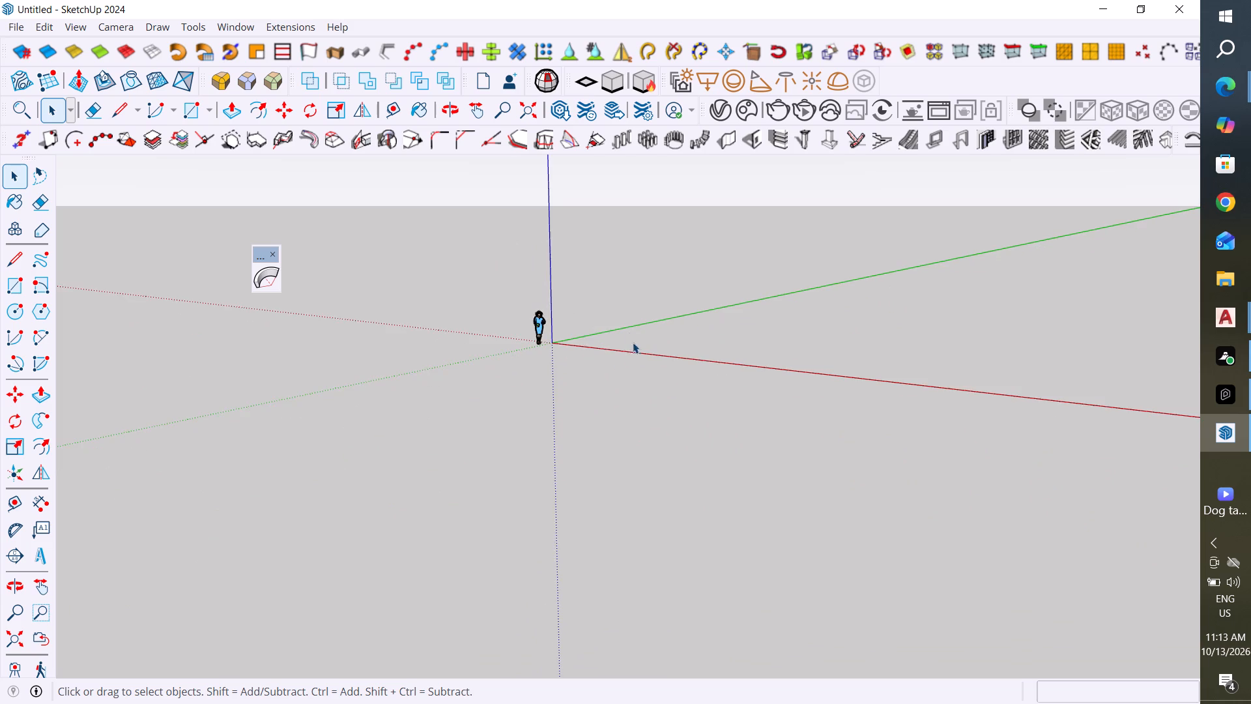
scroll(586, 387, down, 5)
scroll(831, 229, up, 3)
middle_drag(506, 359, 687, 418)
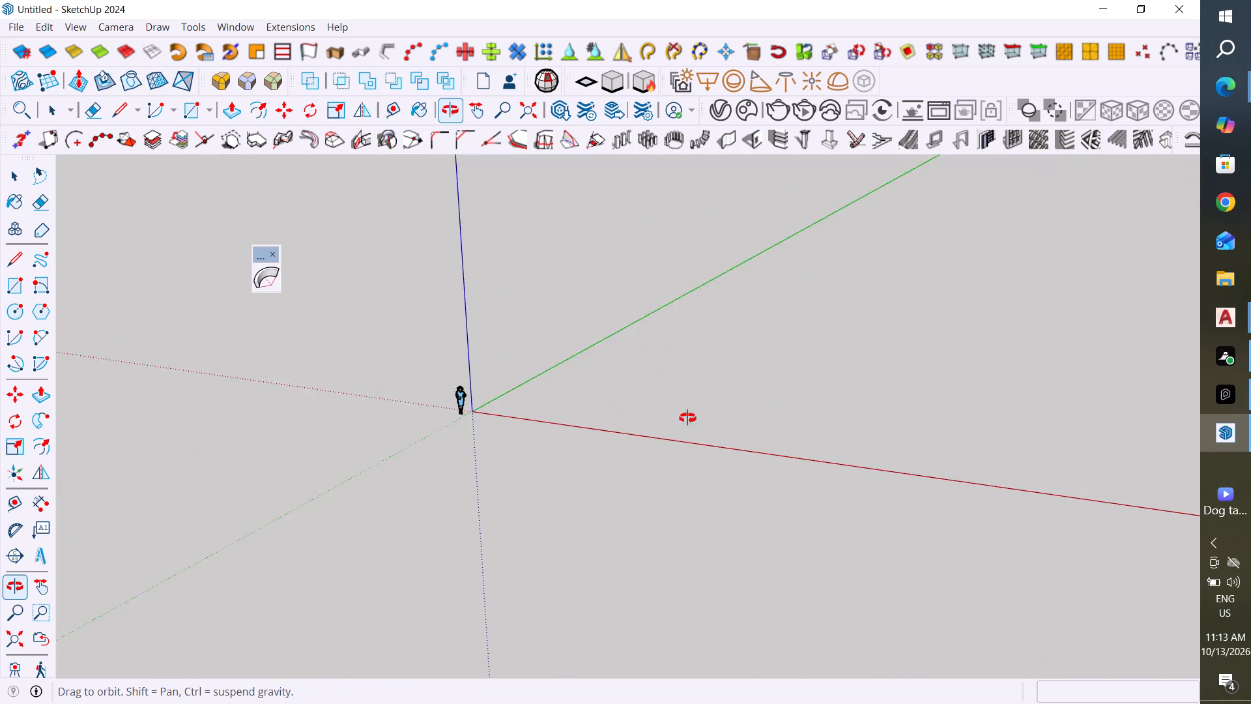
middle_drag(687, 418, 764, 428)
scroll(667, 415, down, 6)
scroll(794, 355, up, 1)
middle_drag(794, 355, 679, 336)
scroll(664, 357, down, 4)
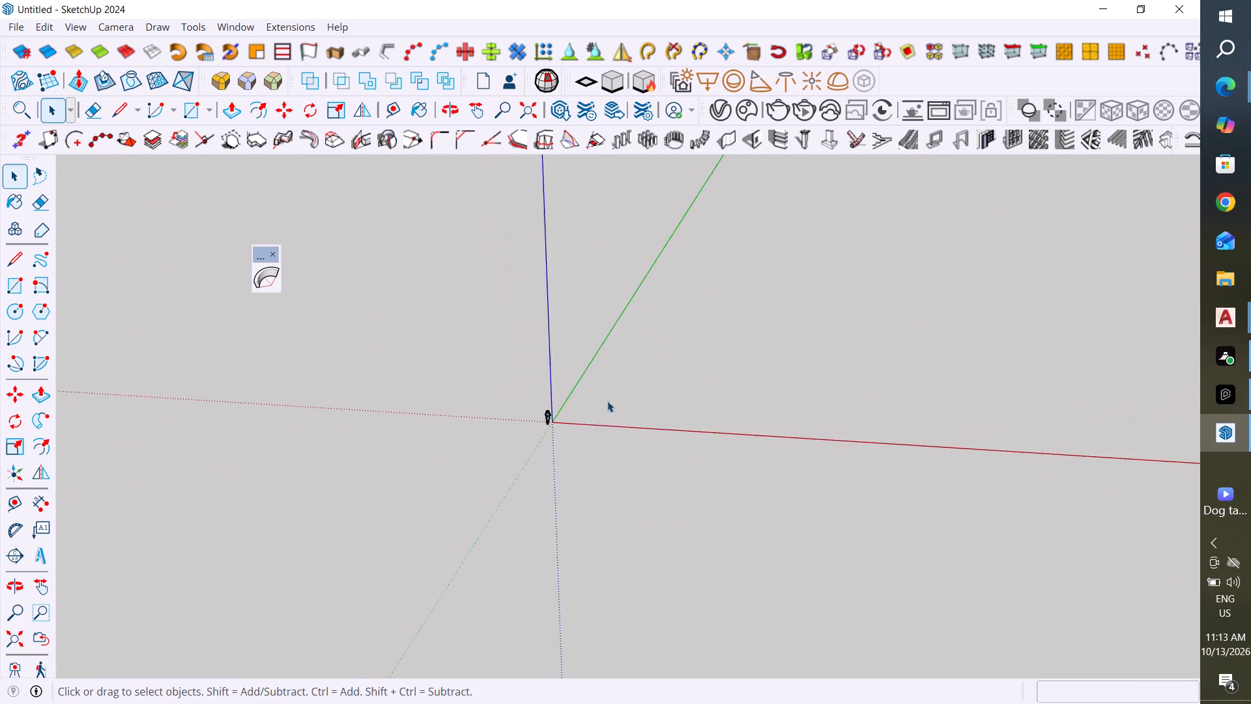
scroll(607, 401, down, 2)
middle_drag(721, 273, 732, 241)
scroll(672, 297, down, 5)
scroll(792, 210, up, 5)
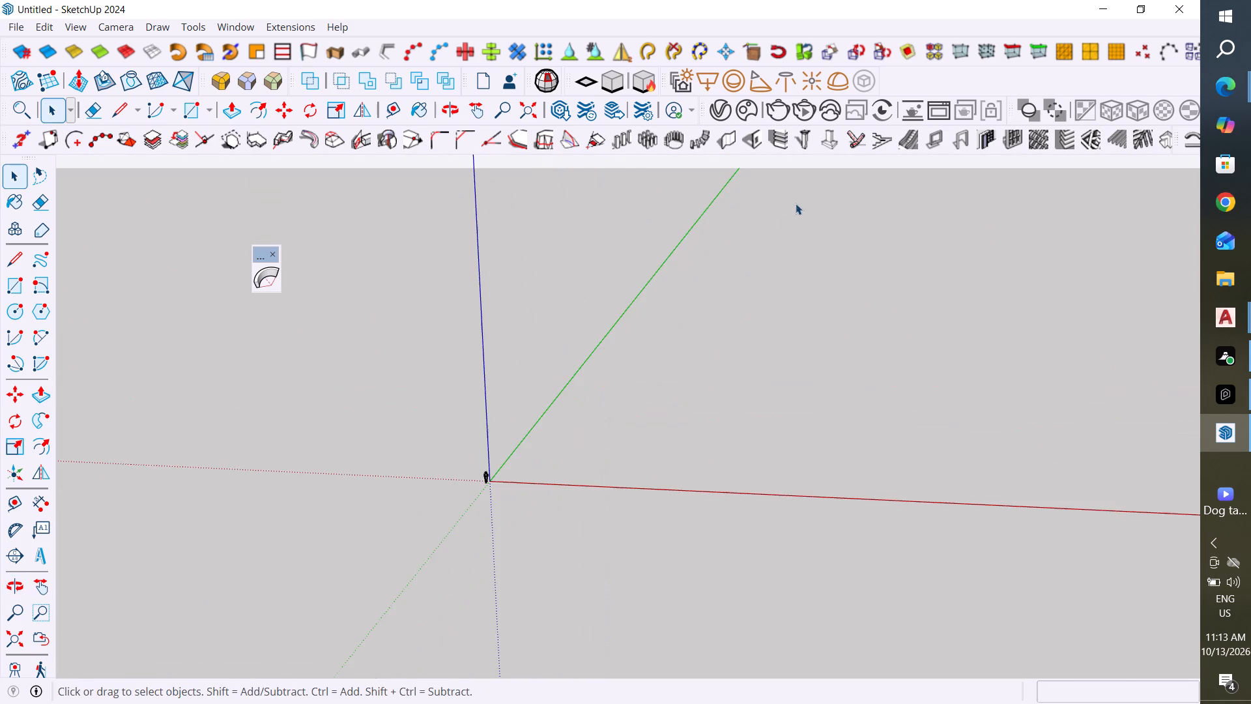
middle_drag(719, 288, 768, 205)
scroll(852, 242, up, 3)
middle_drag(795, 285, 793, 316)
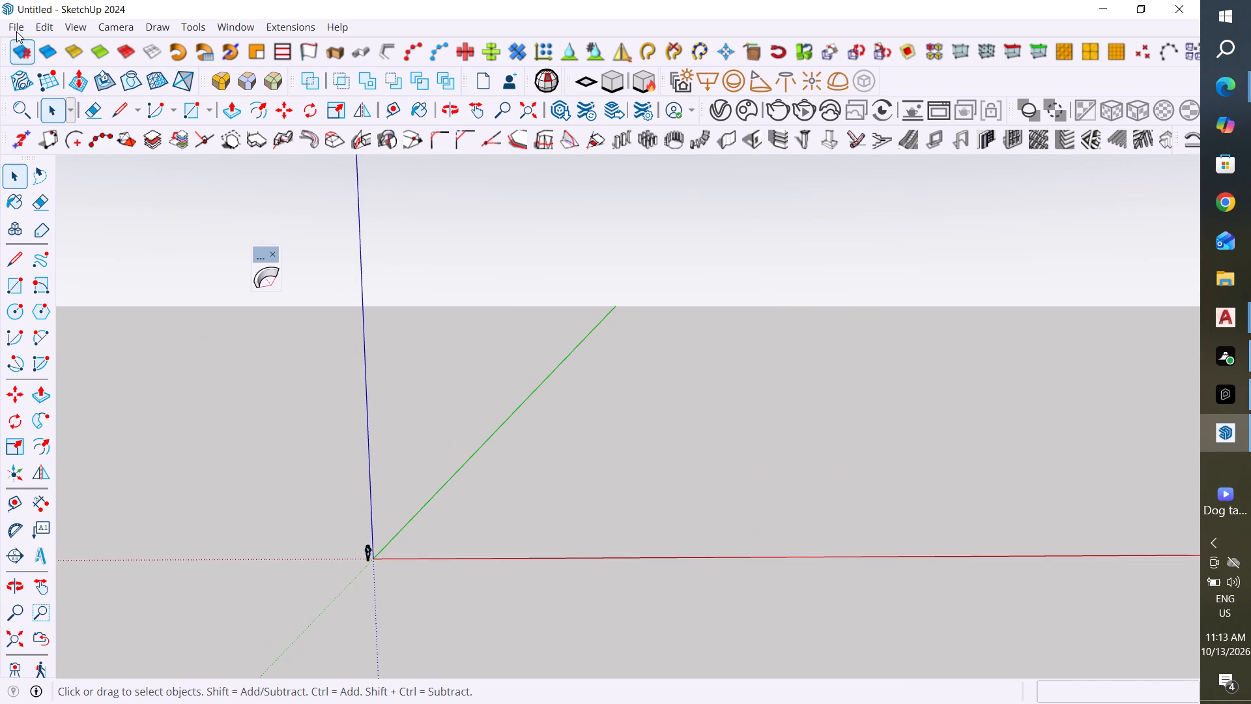
Start an import and look through the texture and reference images in the inner SKETCH UP REFARENCDE folder.
click(18, 27)
click(58, 259)
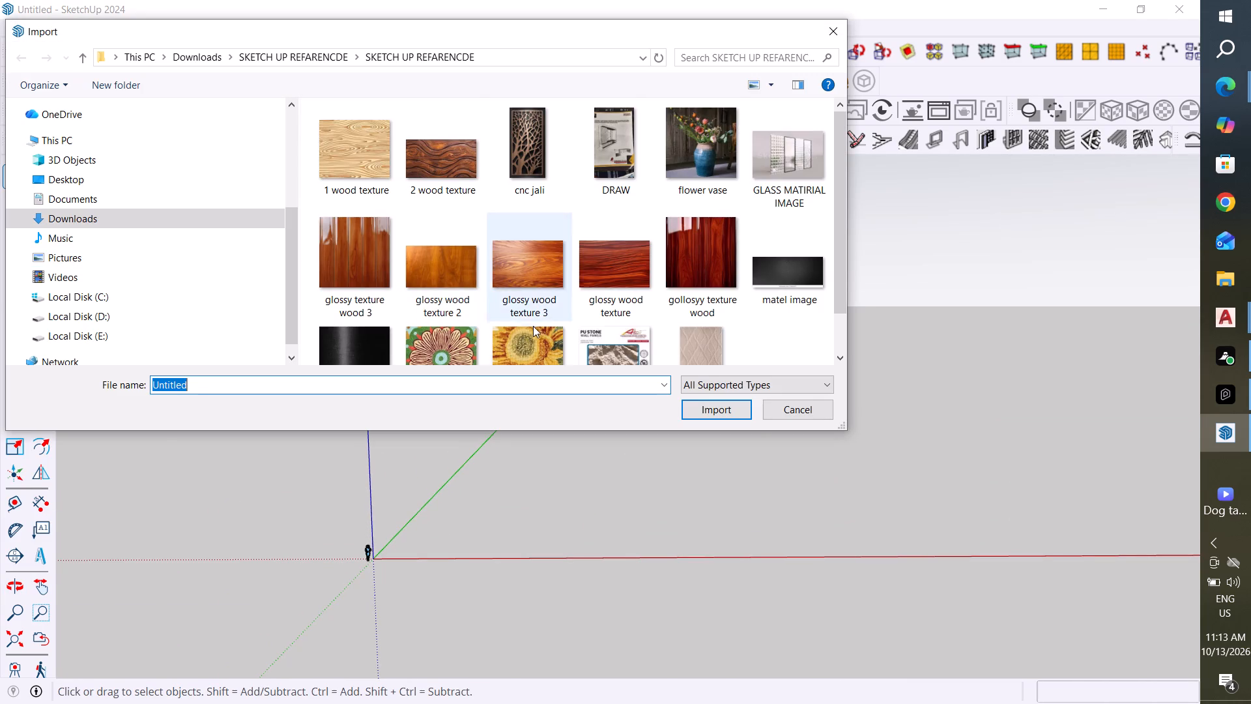
scroll(538, 324, down, 6)
scroll(538, 324, up, 4)
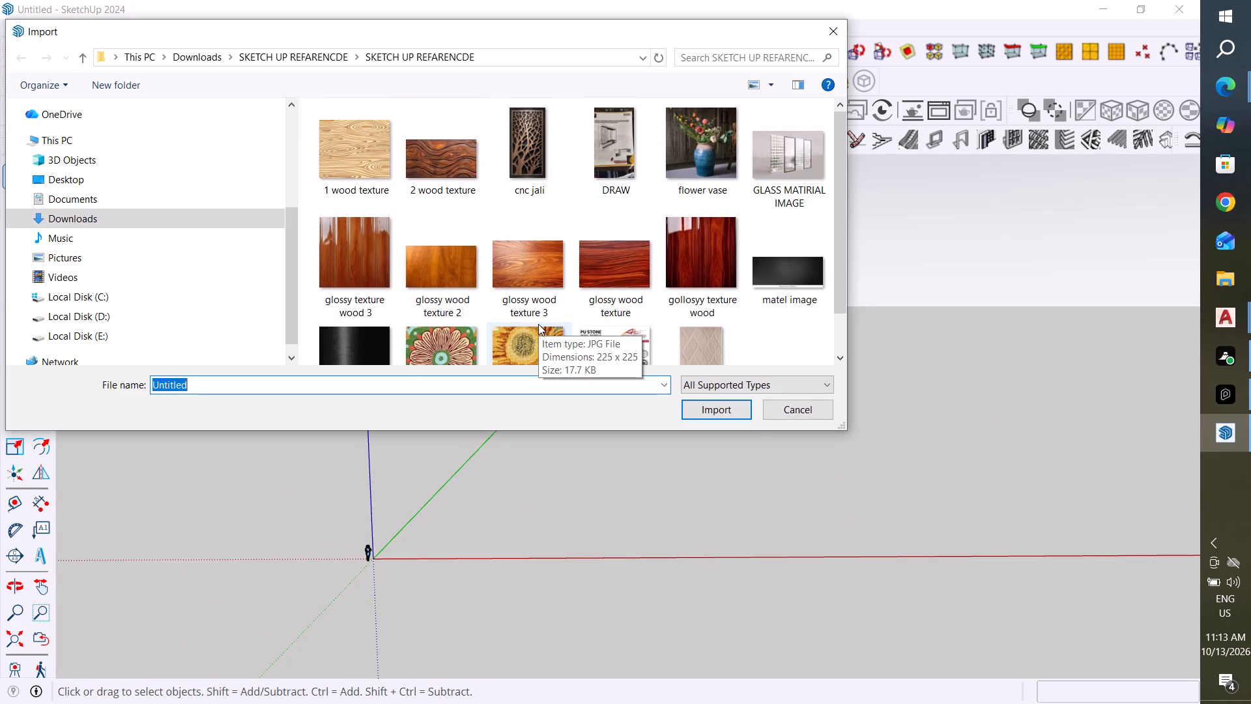
scroll(538, 324, up, 3)
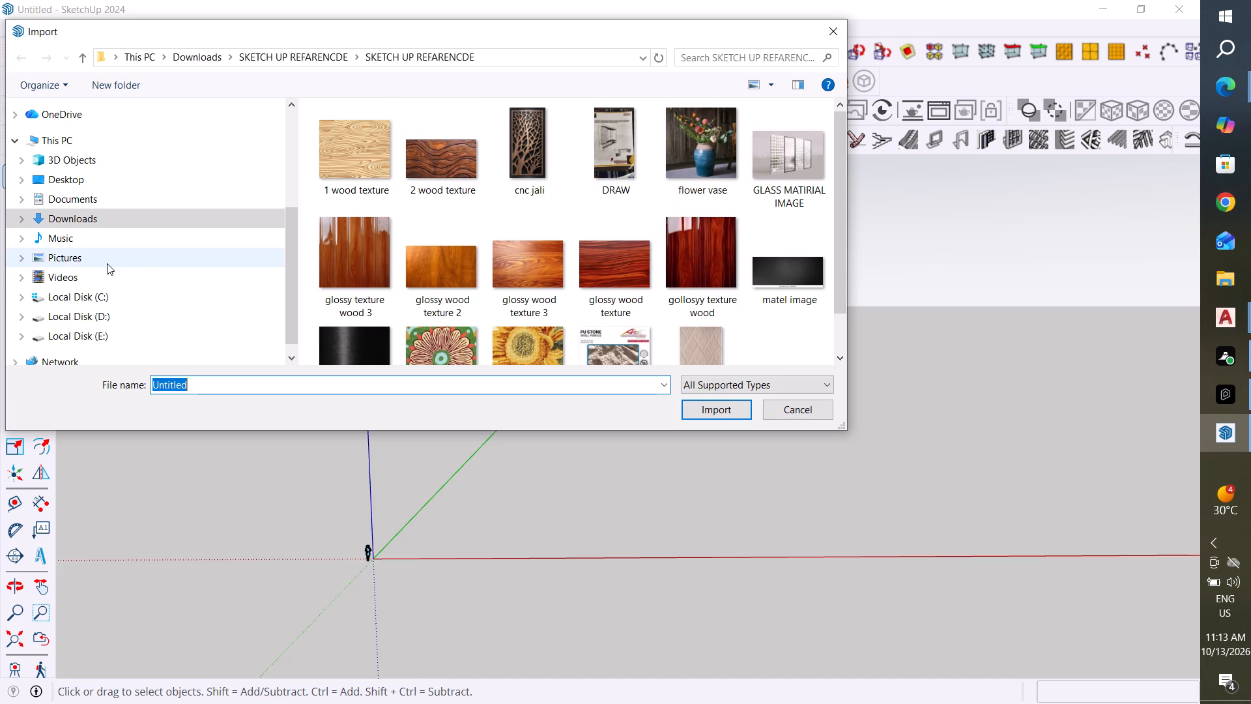
scroll(571, 293, down, 4)
scroll(571, 293, up, 3)
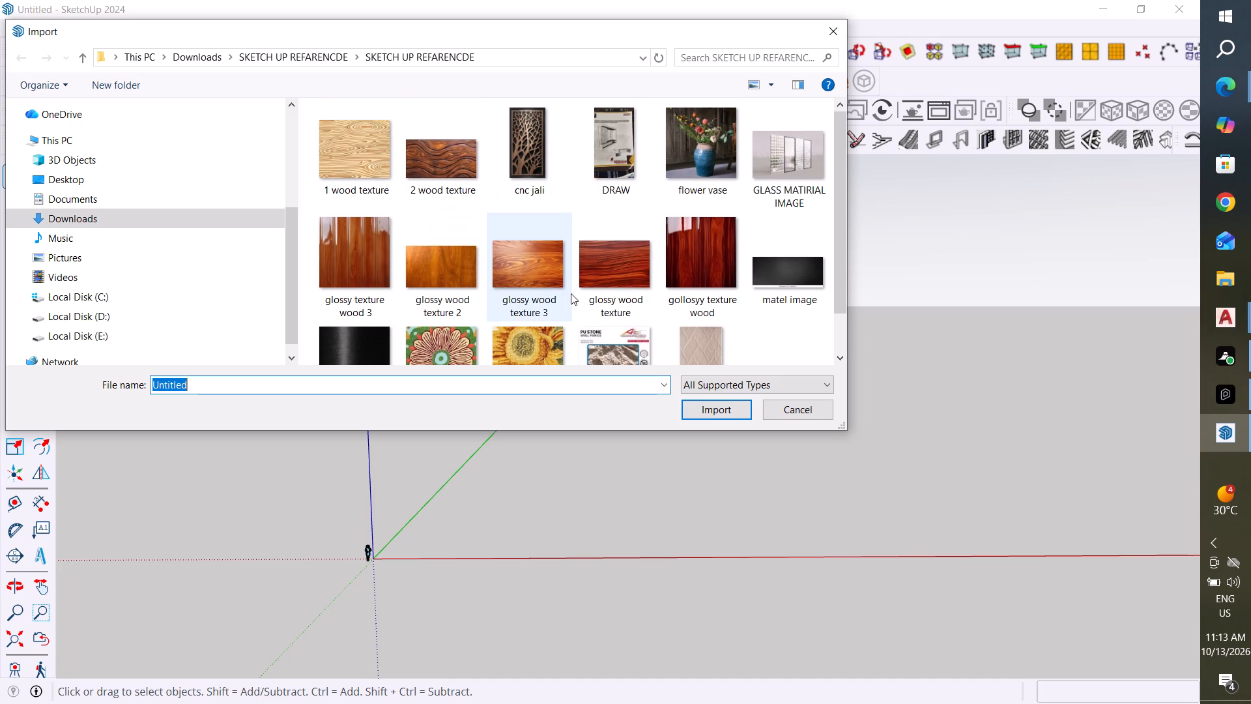
scroll(571, 293, up, 2)
scroll(571, 293, down, 2)
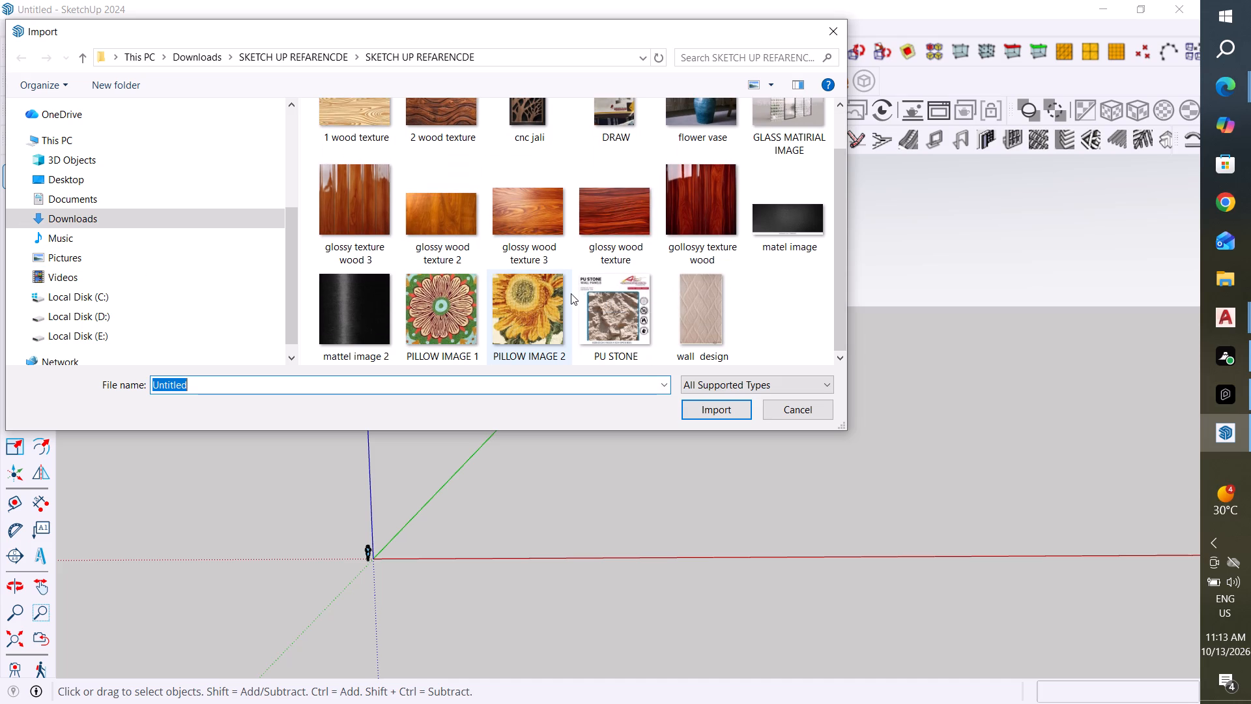
scroll(571, 293, down, 3)
scroll(773, 282, up, 4)
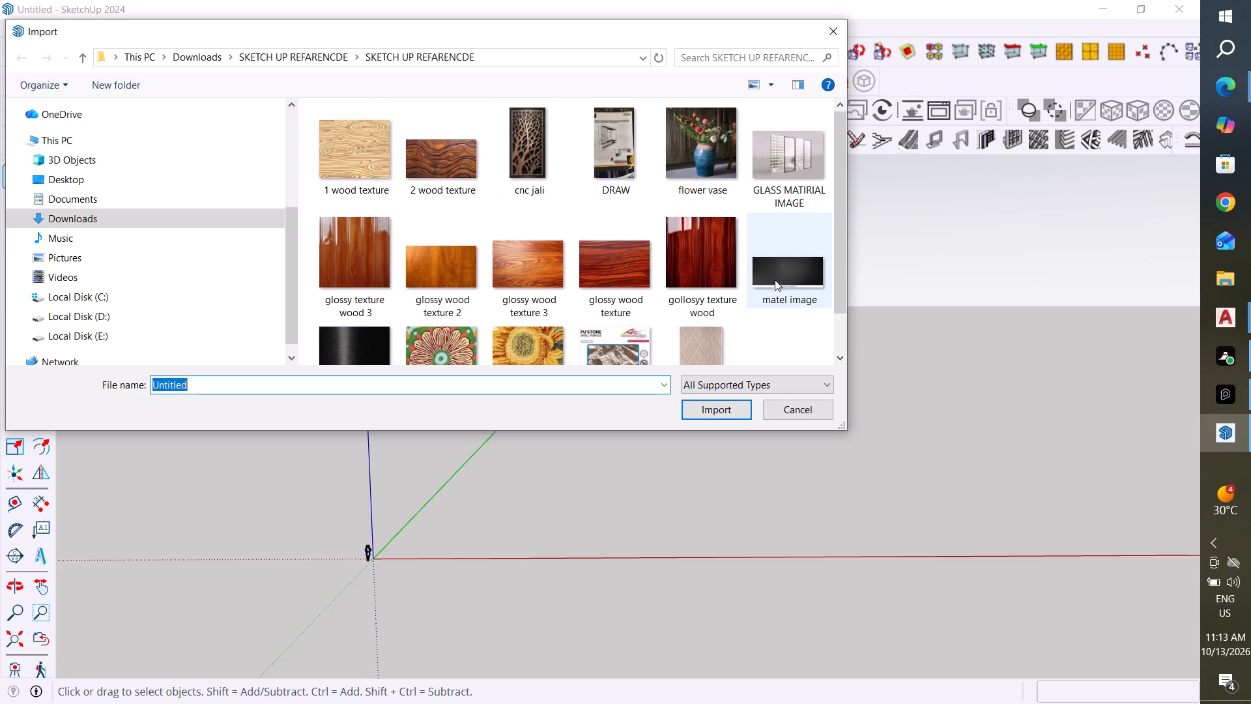
Browse the Music, autocad internship file, SKETCH UP REFARENCDE and final plugins sketchup 2024 folders for a file to import.
click(160, 233)
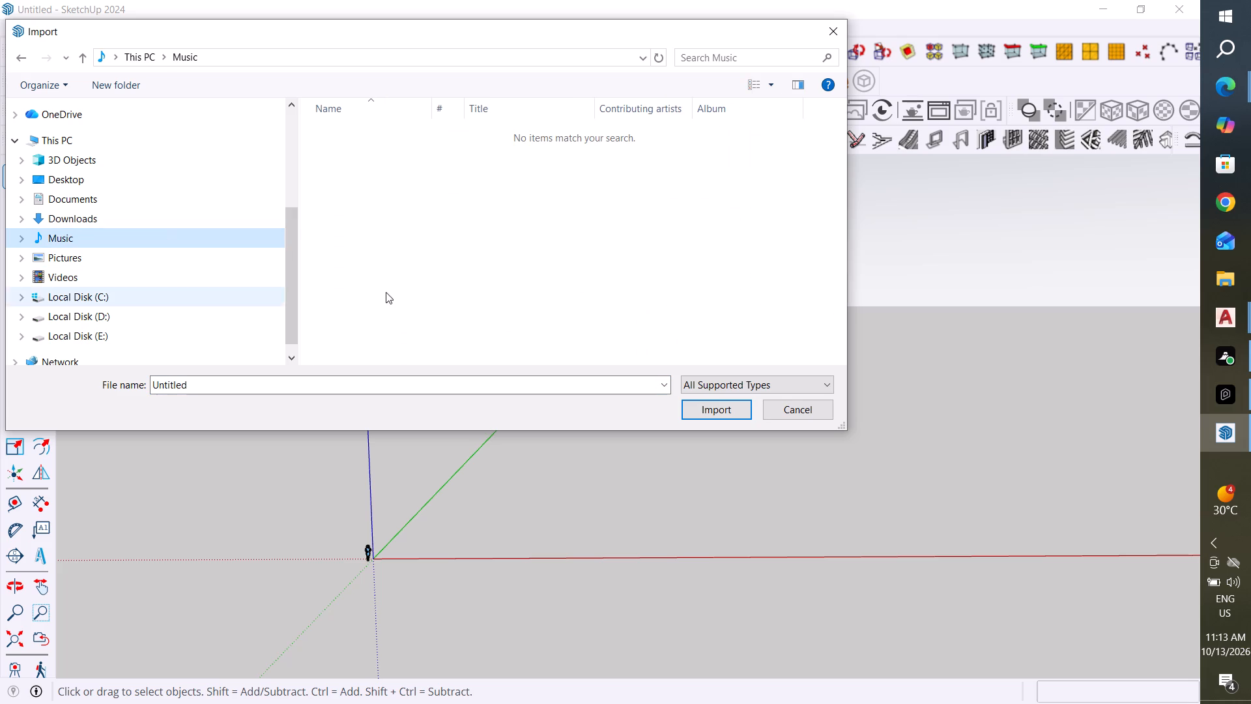
scroll(689, 312, up, 4)
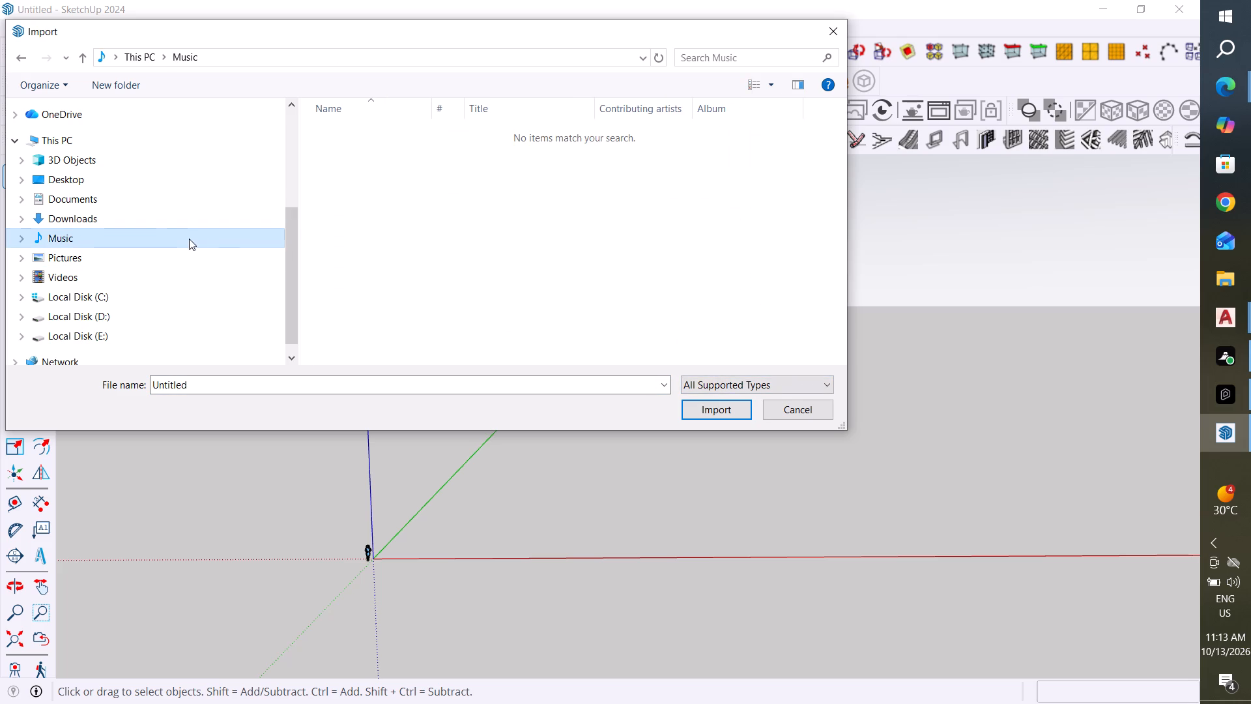
drag(294, 267, 319, 161)
click(166, 224)
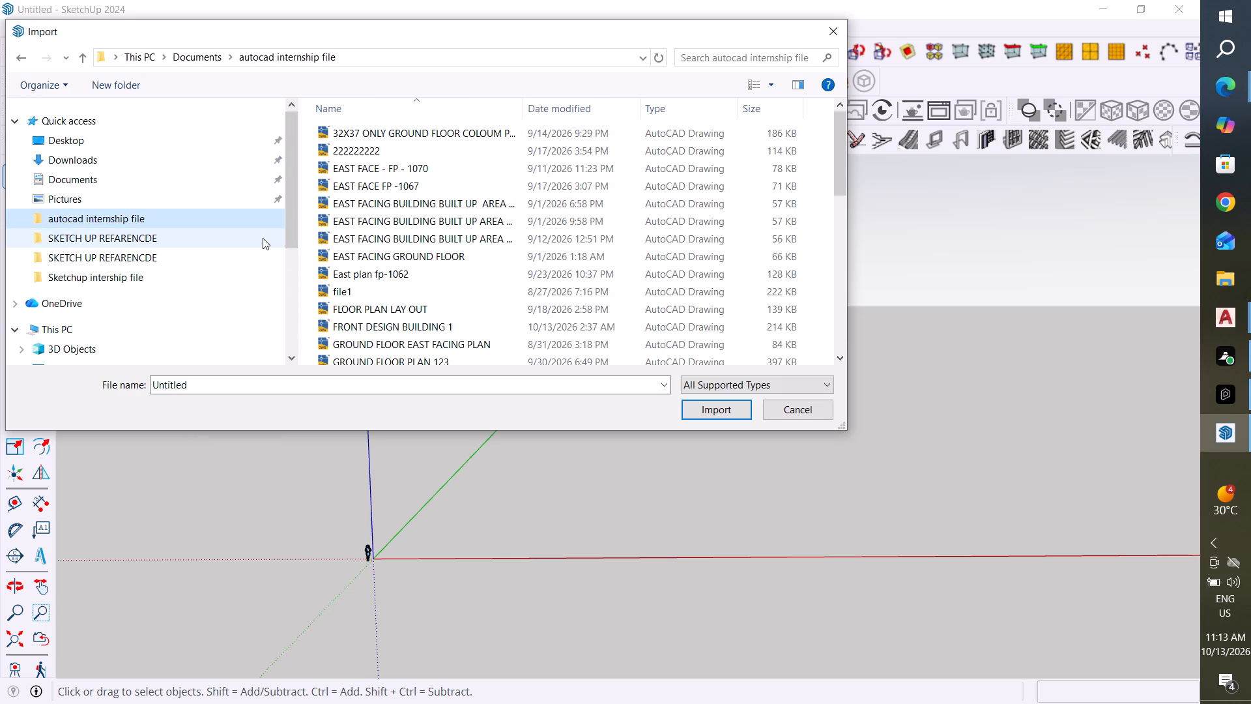
double_click(190, 218)
double_click(190, 218)
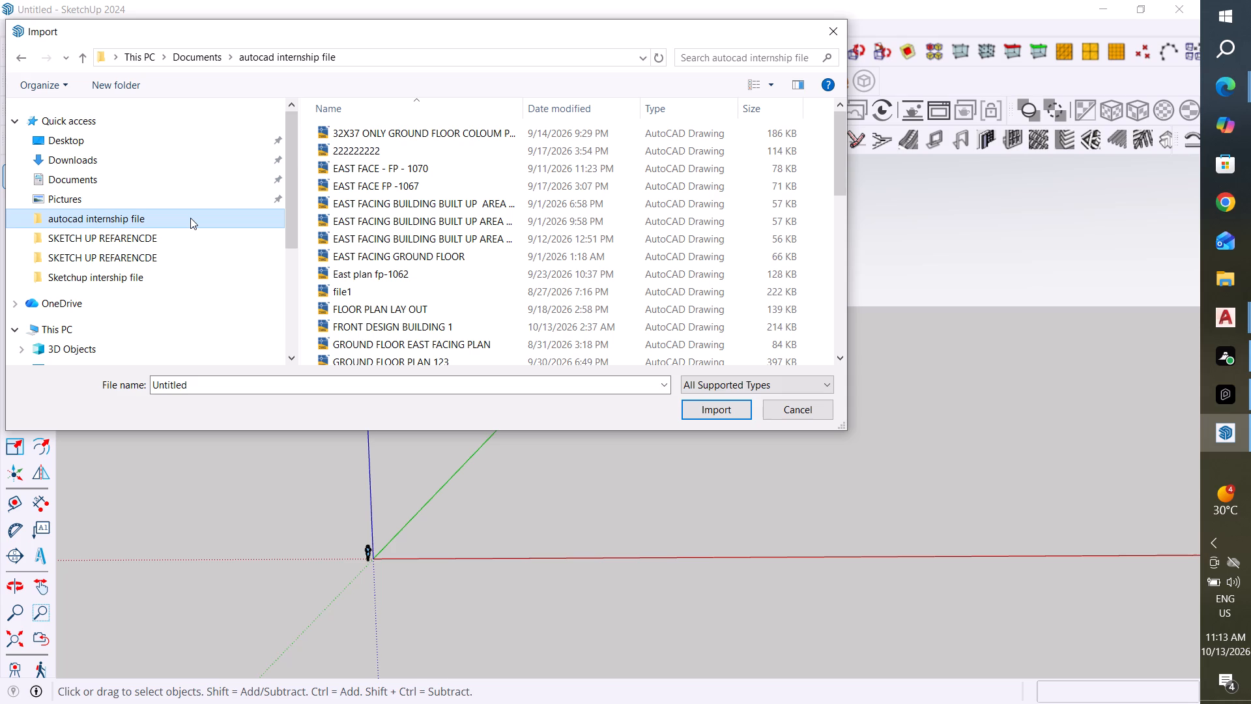
drag(199, 225, 193, 233)
click(193, 233)
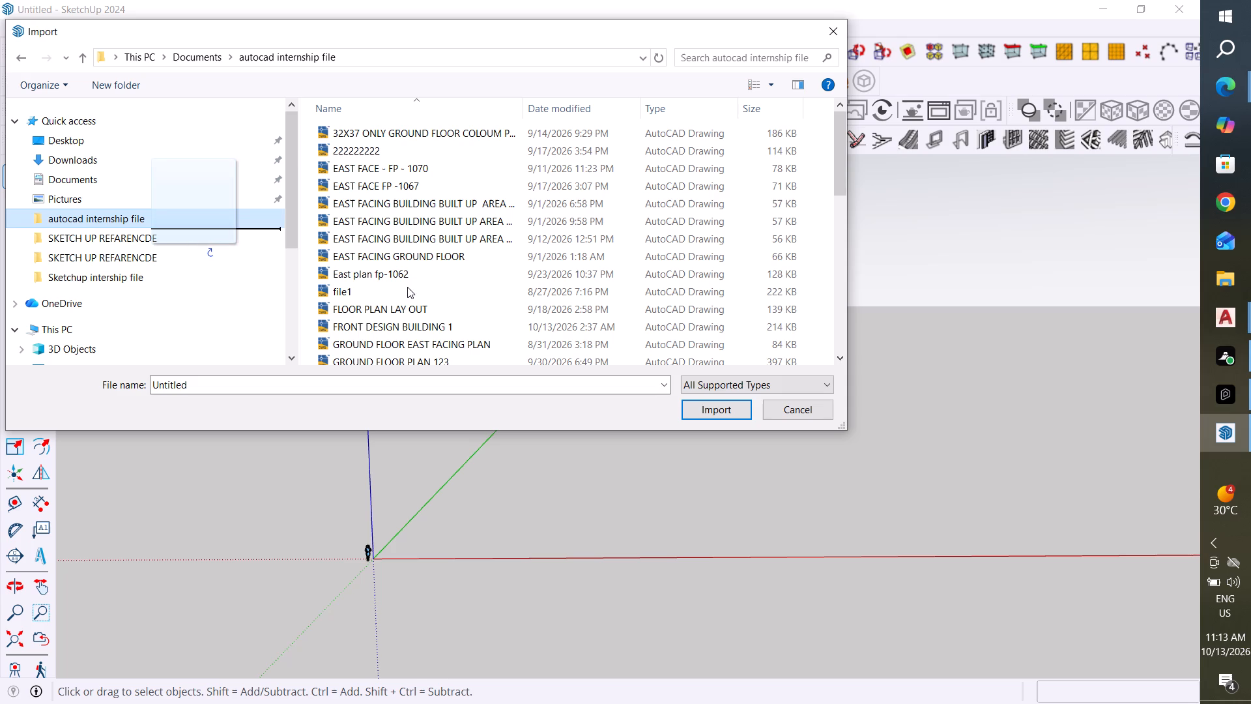
scroll(408, 289, down, 1)
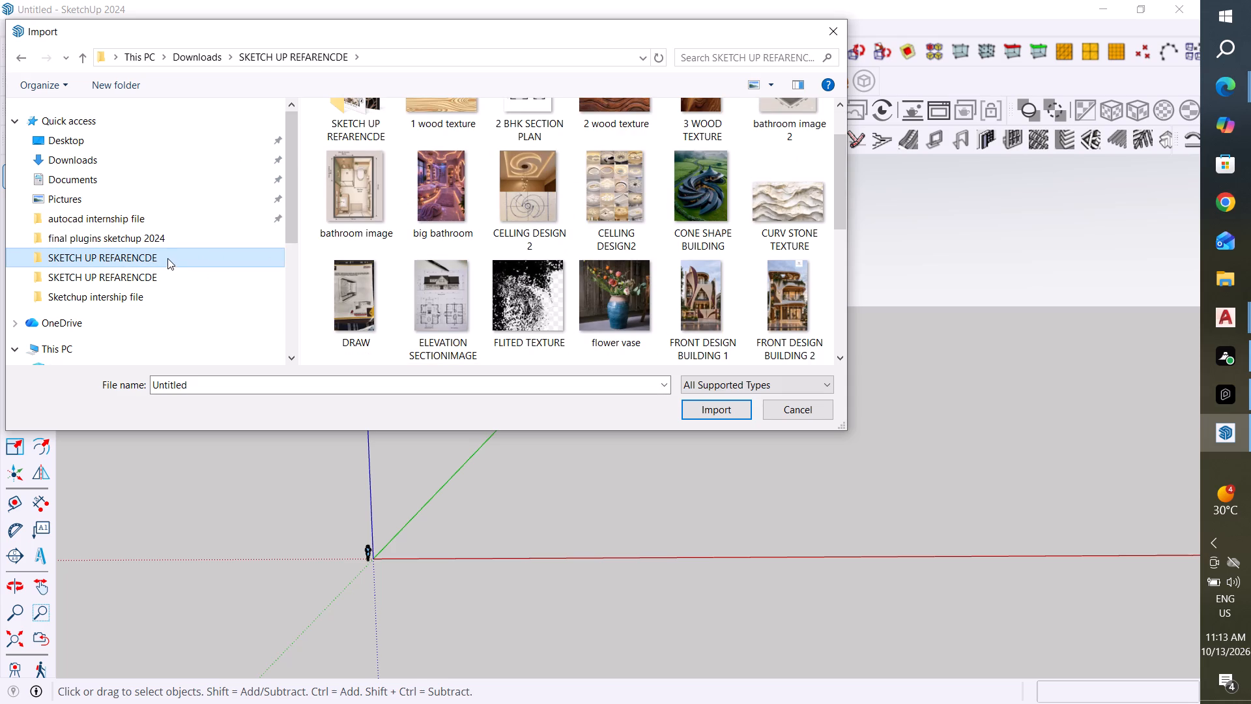
double_click(169, 256)
double_click(145, 236)
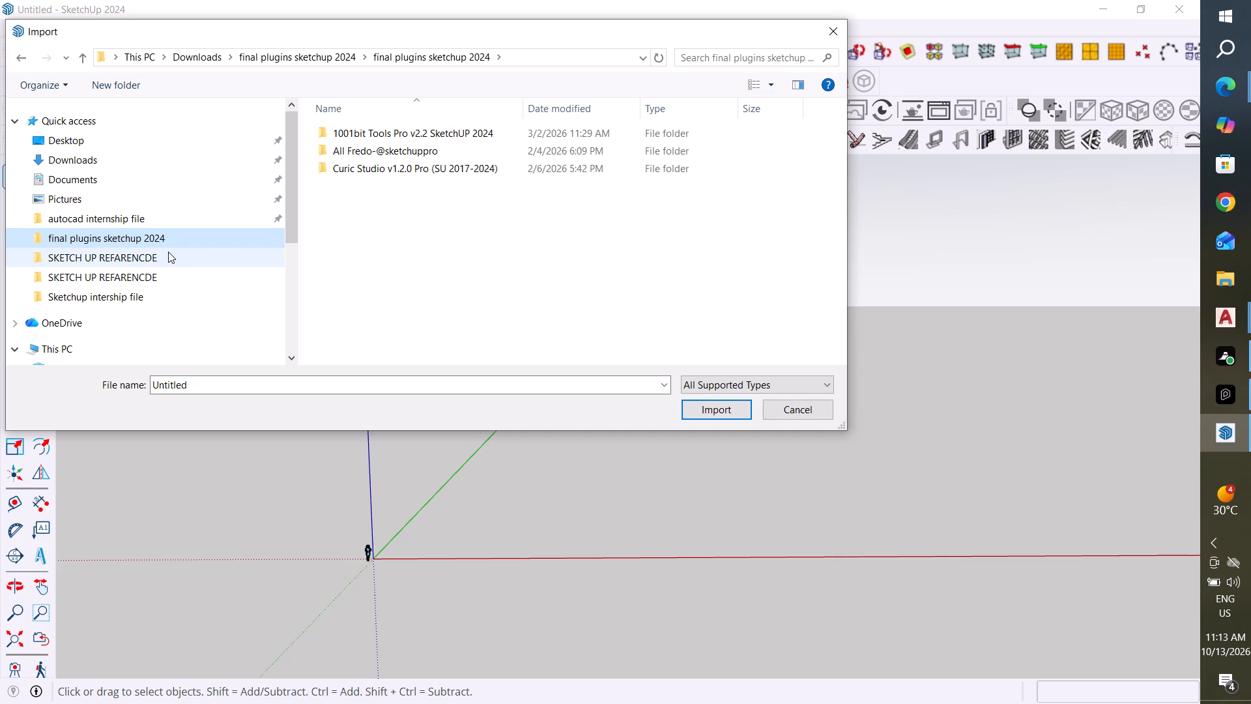
double_click(168, 252)
scroll(392, 295, down, 11)
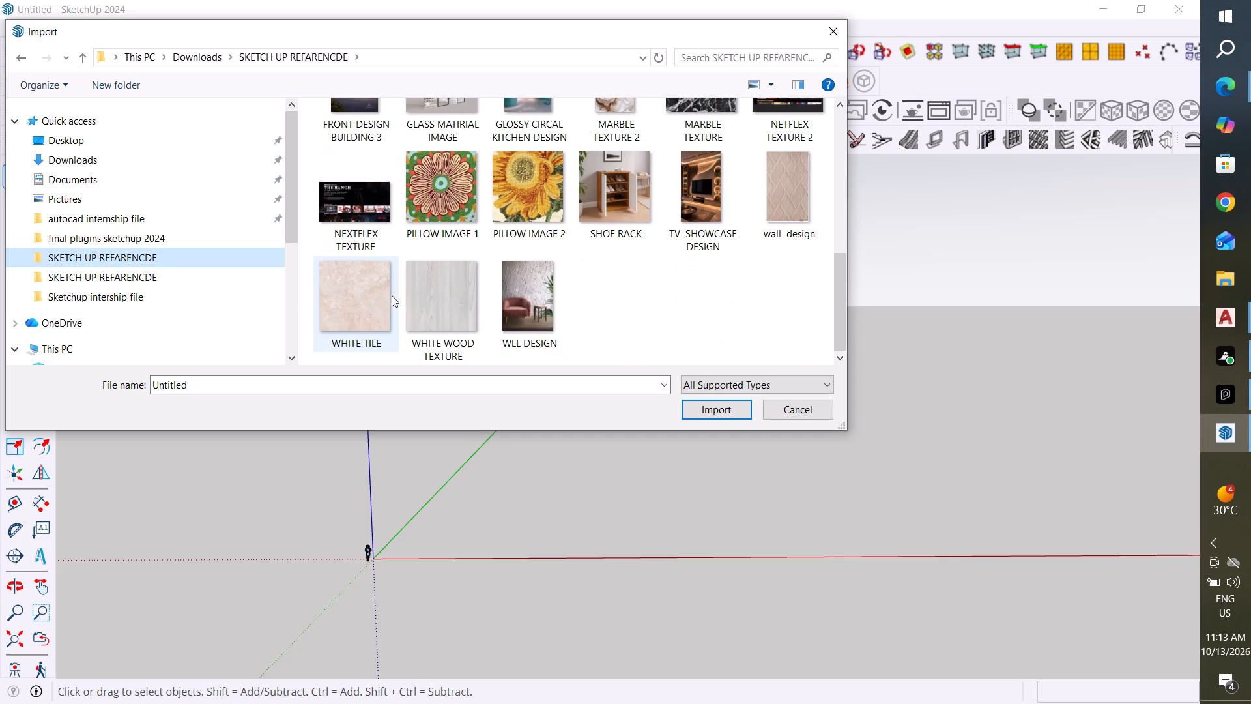
double_click(160, 271)
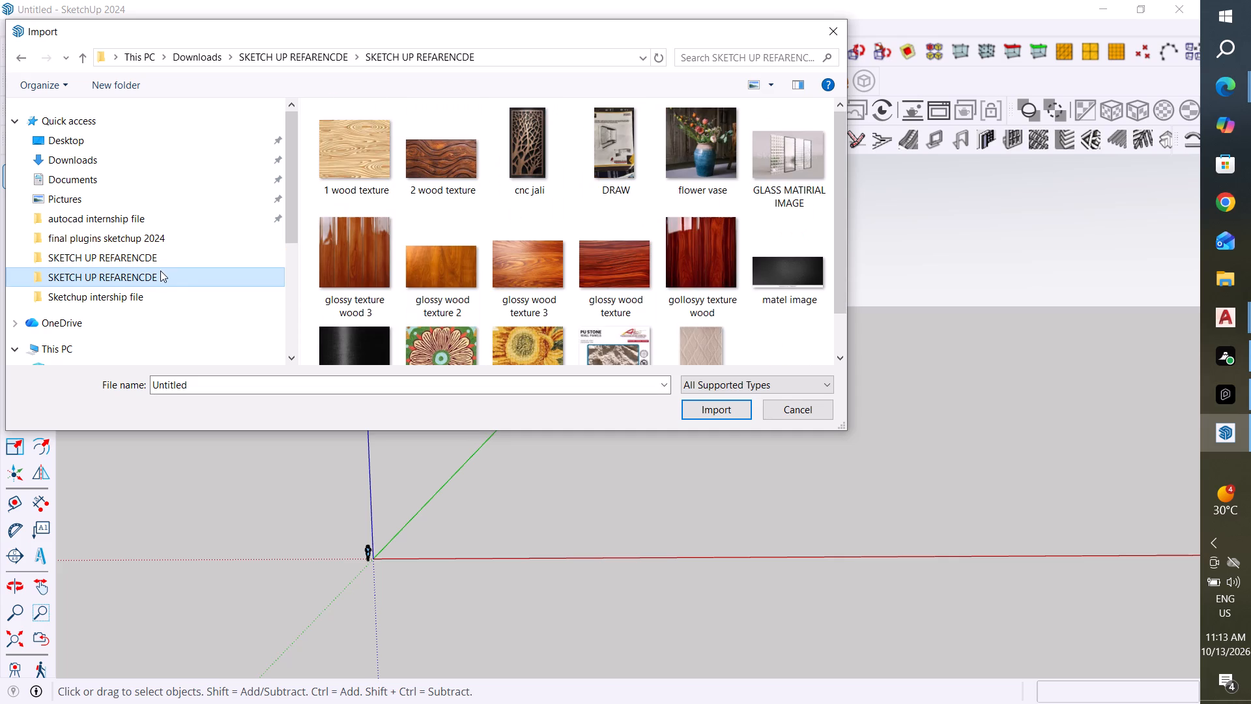
double_click(162, 262)
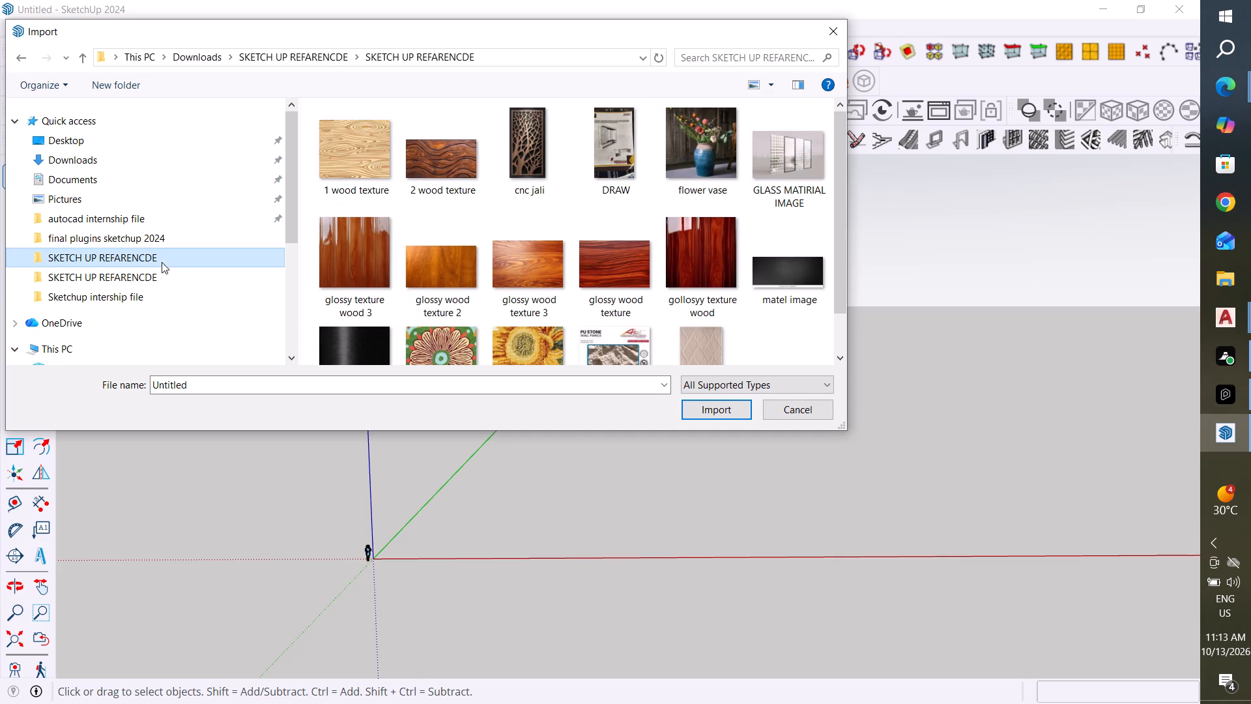
double_click(187, 235)
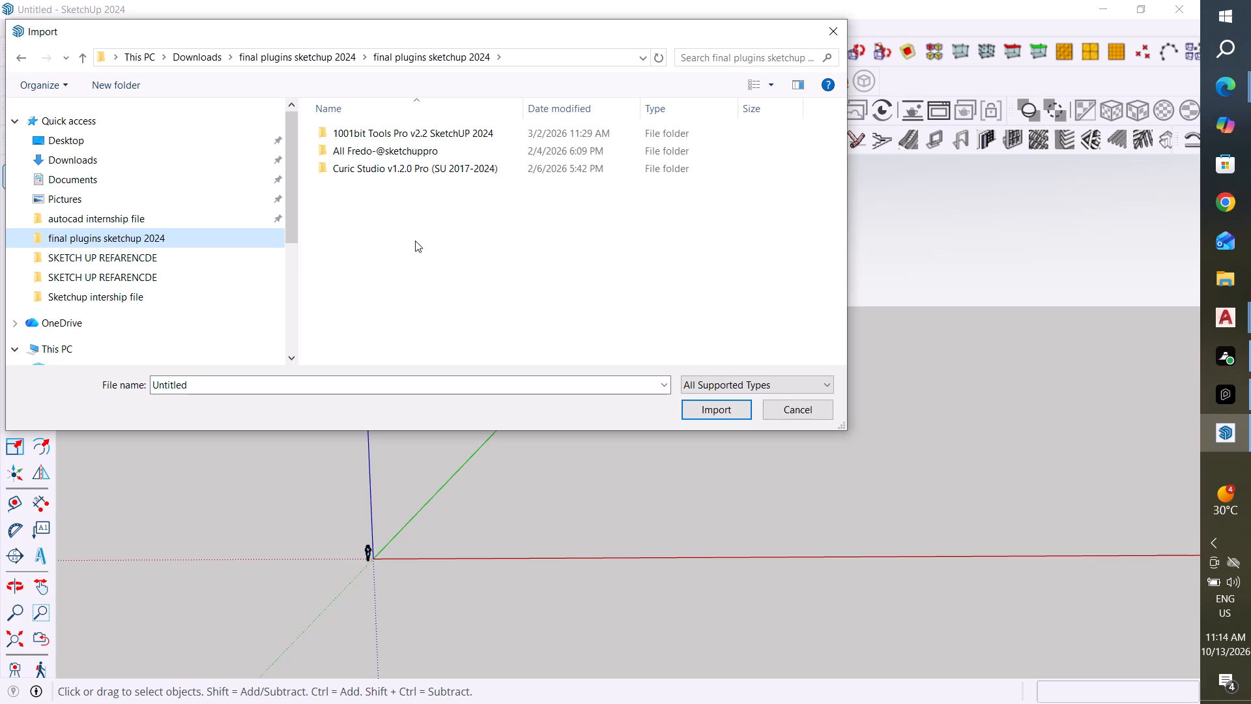
Import the AutoCAD drawing FRONT DESIGN BUILDING 1 from the autocad internship file folder and dismiss the import results.
double_click(124, 218)
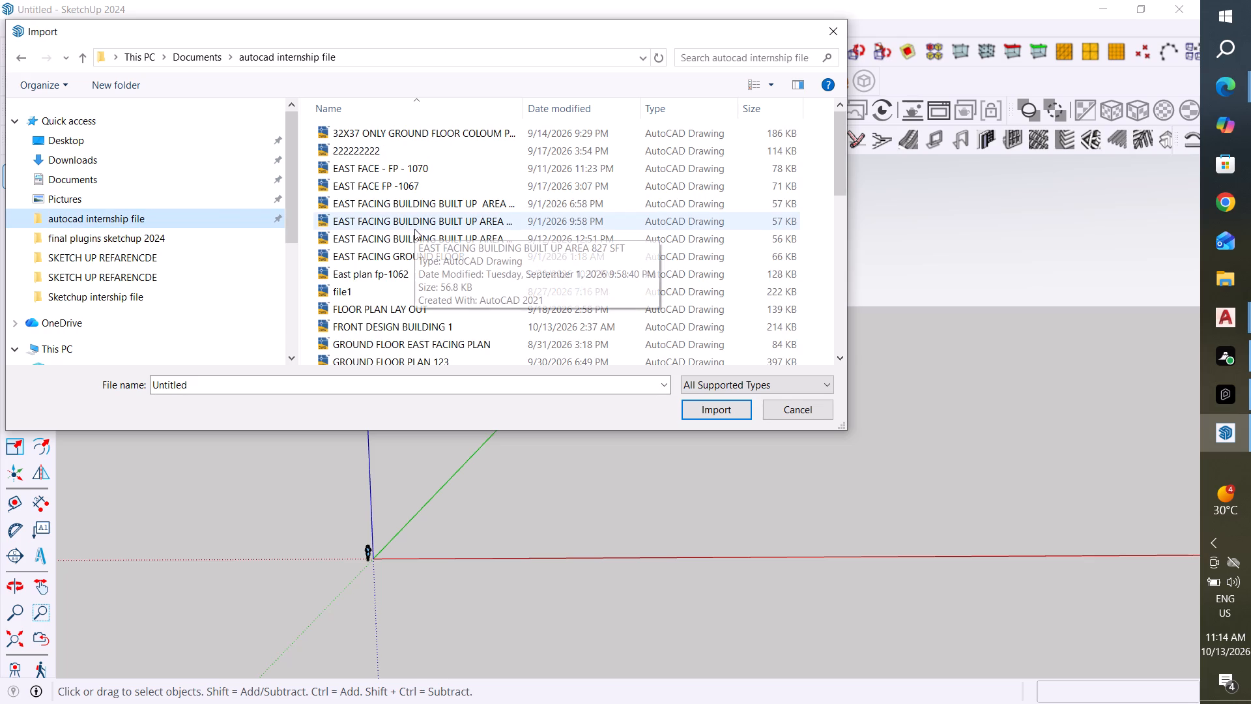
click(424, 328)
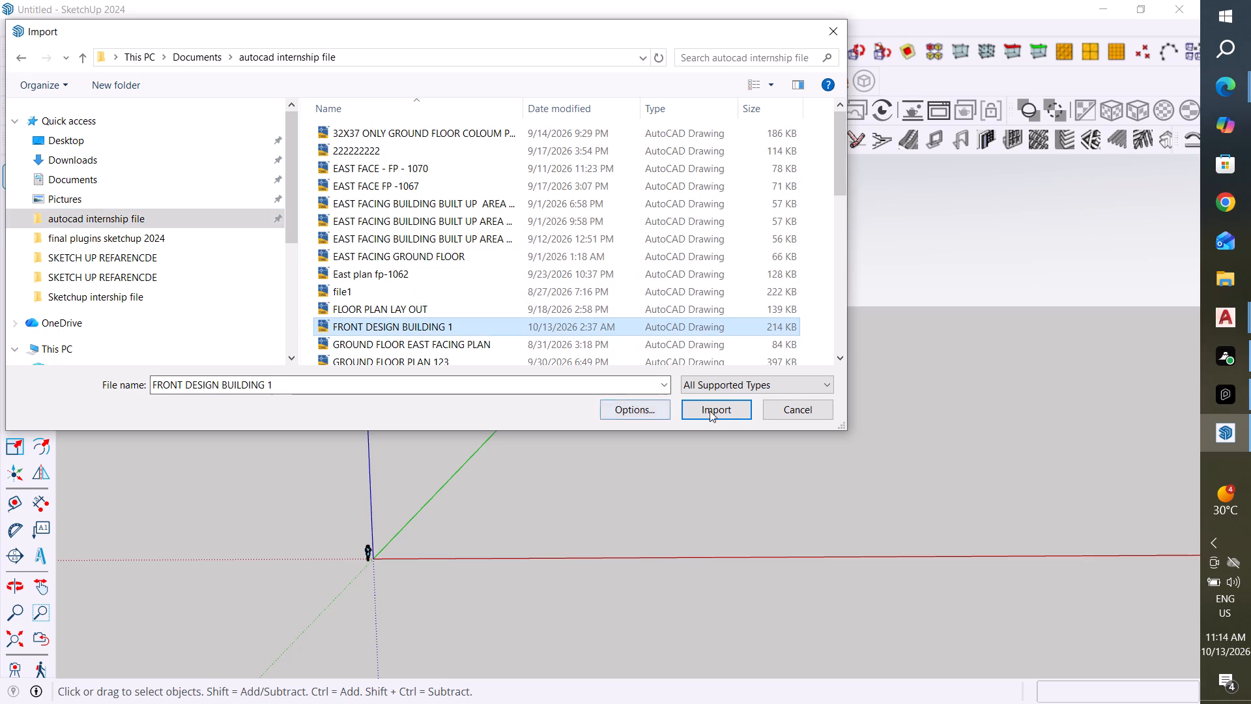
click(723, 415)
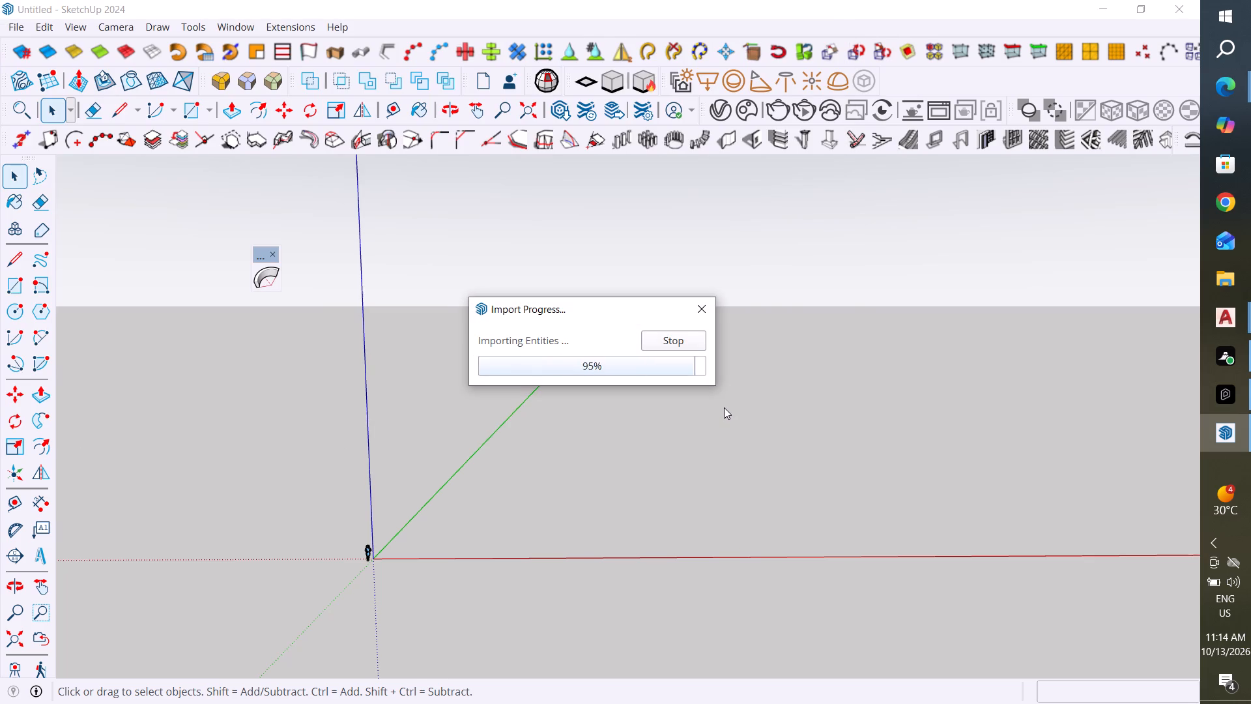
scroll(637, 390, down, 12)
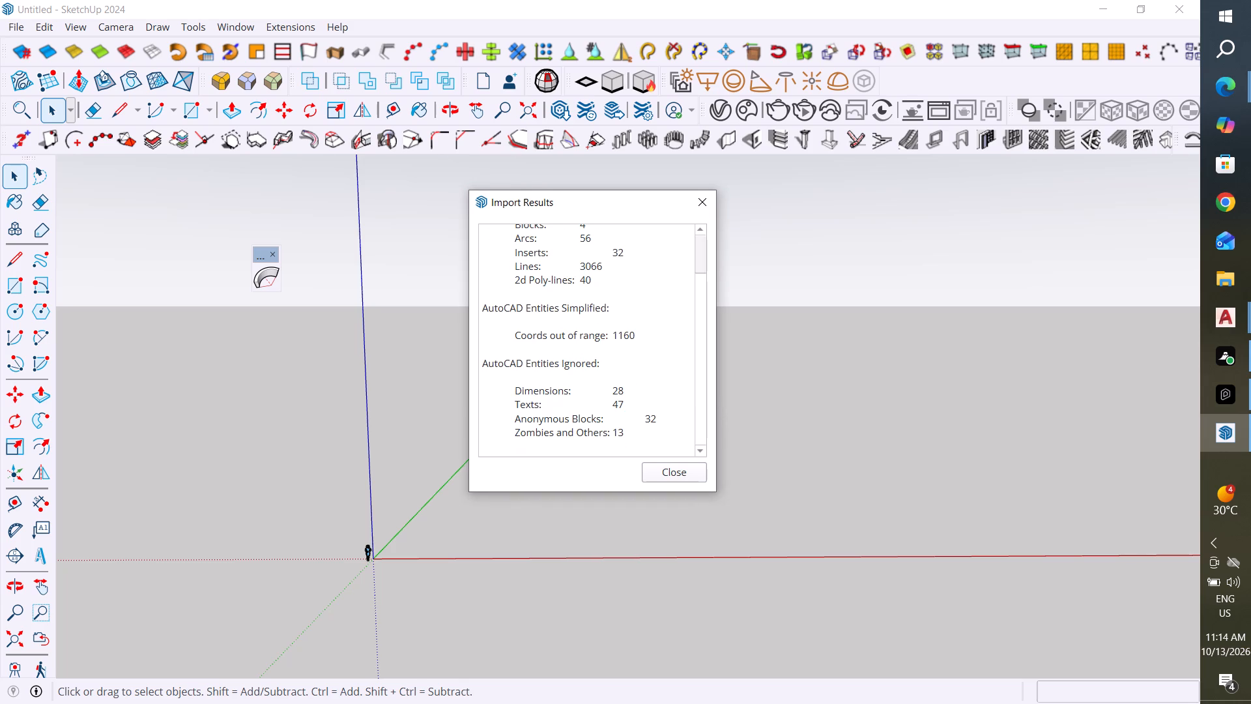
click(680, 473)
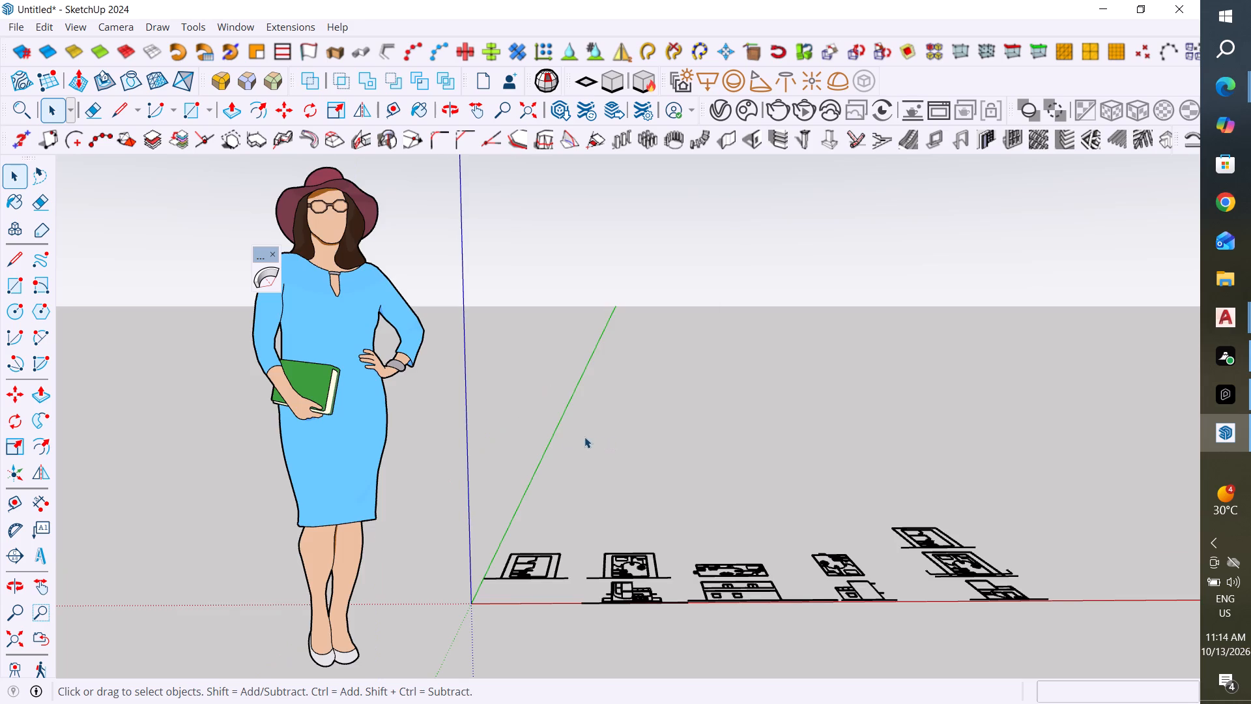
Examine the layout of the imported floor plans, elevations and section from several angles.
scroll(534, 417, down, 4)
middle_drag(657, 441, 669, 603)
scroll(748, 507, up, 1)
middle_drag(748, 507, 750, 510)
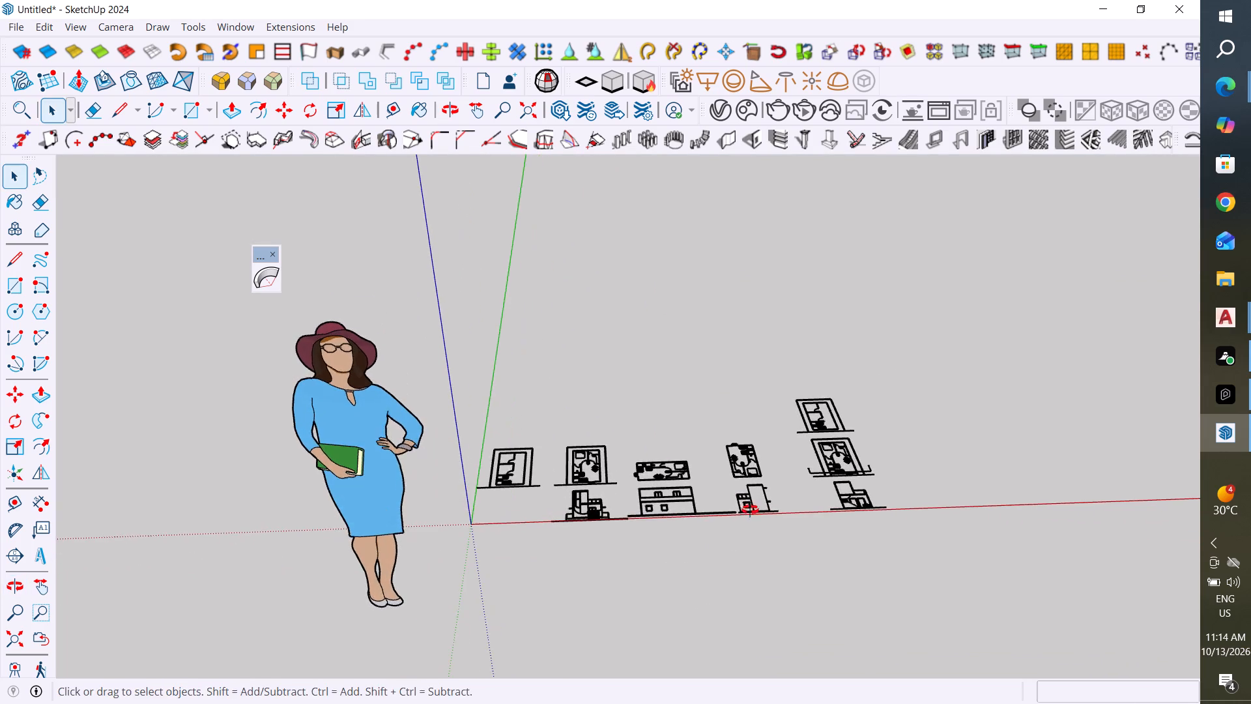
middle_drag(750, 510, 753, 608)
middle_drag(788, 560, 734, 612)
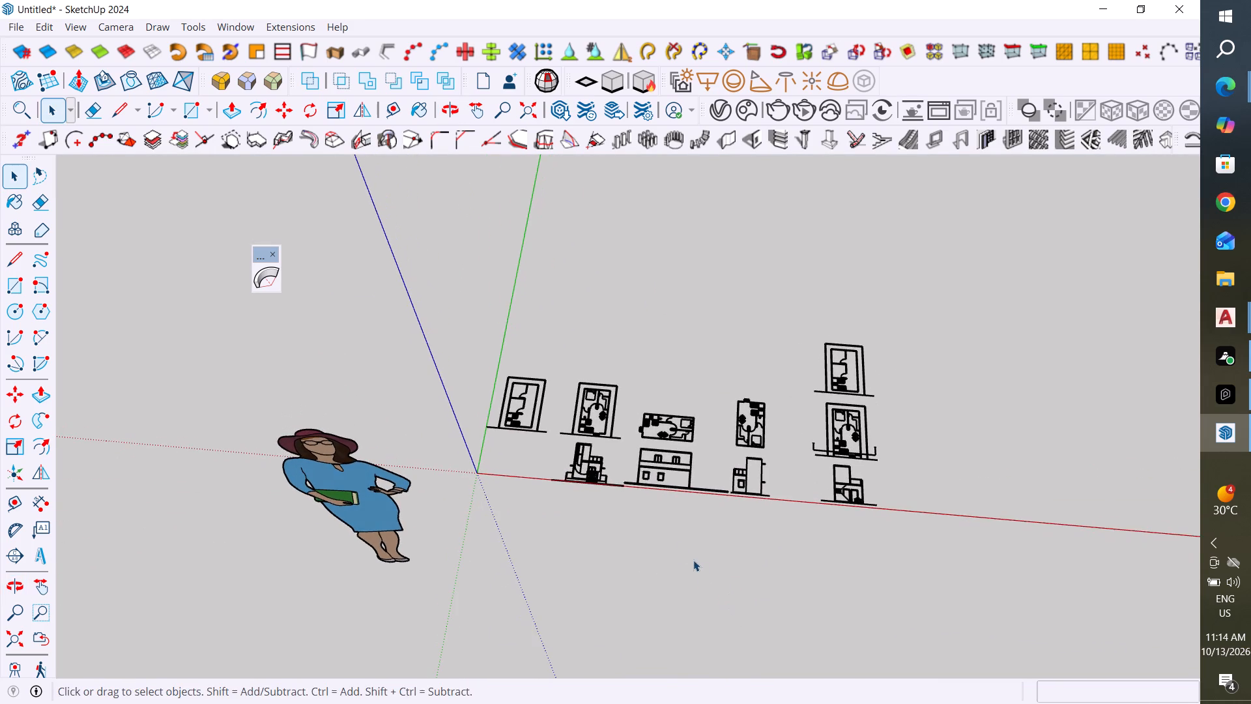
middle_drag(676, 545, 713, 632)
scroll(760, 382, up, 5)
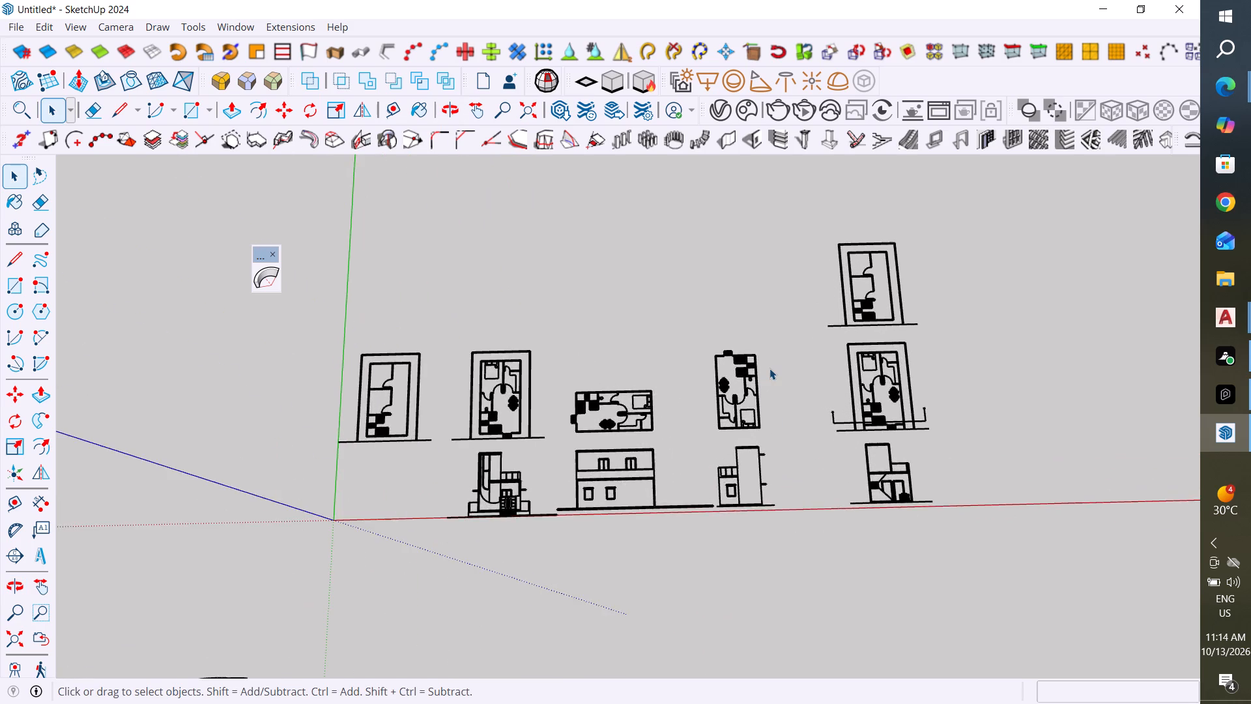
scroll(770, 367, up, 3)
middle_drag(770, 366, 745, 526)
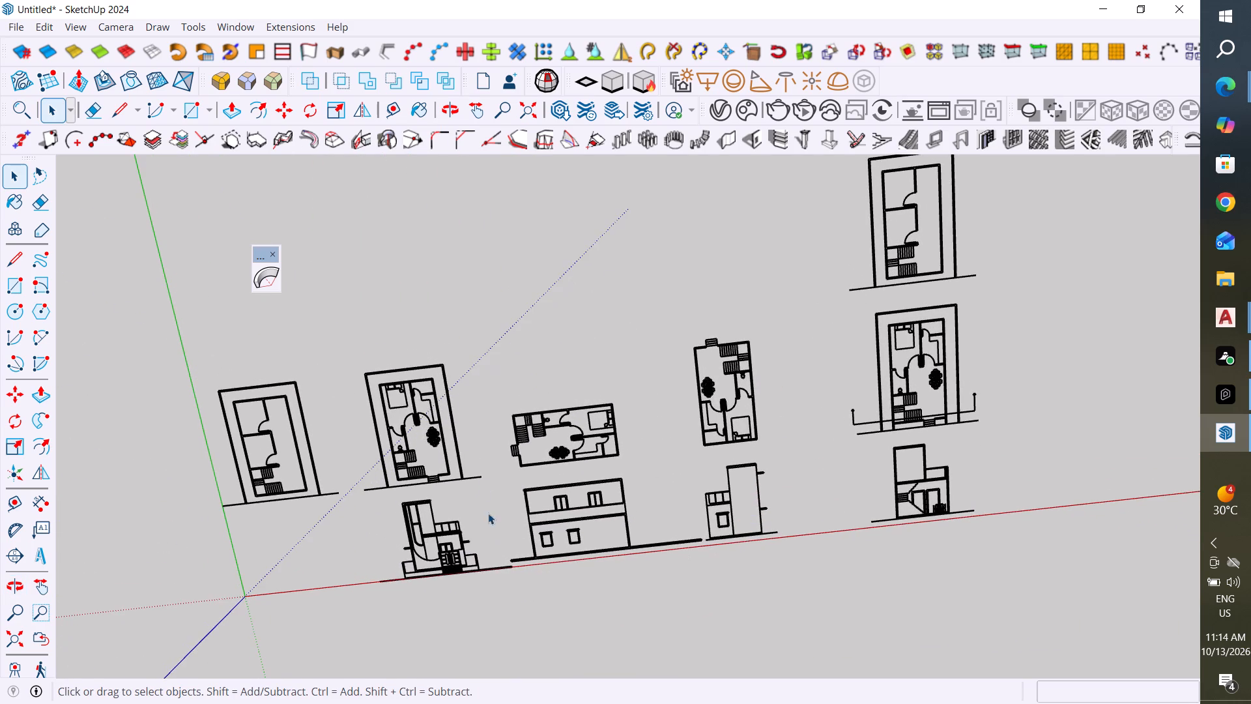
middle_drag(867, 538, 799, 565)
middle_drag(395, 377, 421, 342)
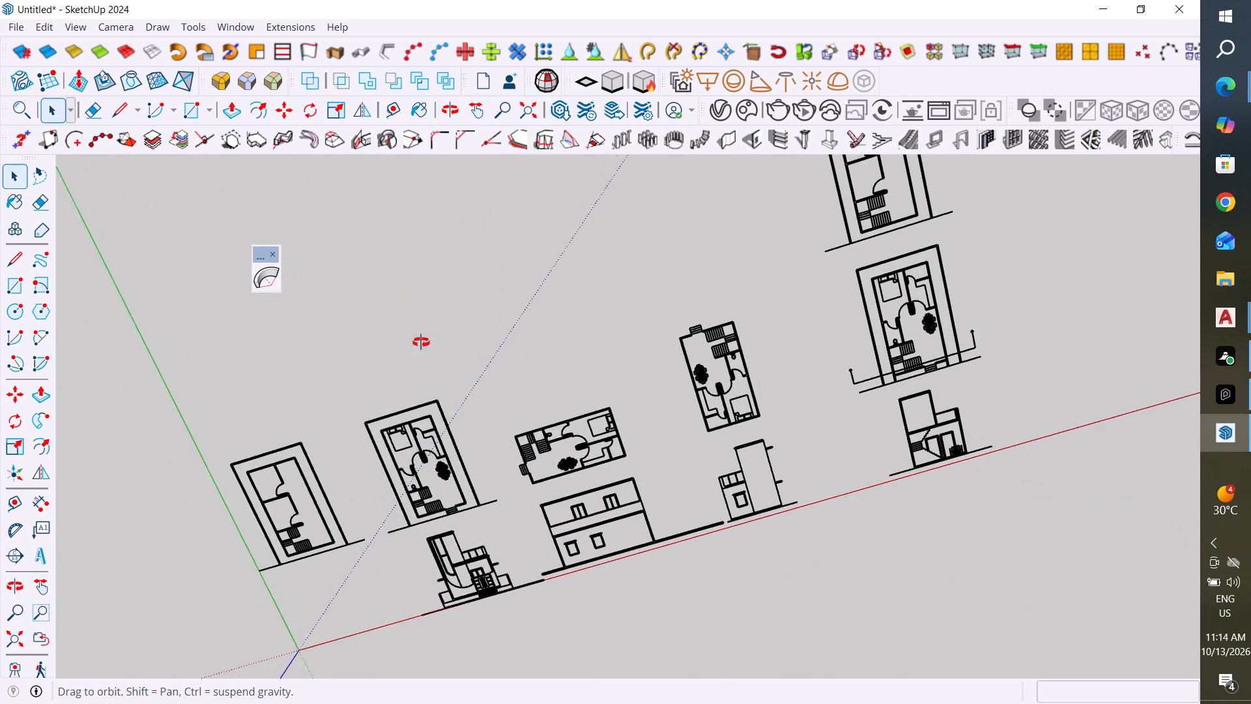
middle_drag(421, 342, 487, 259)
middle_drag(494, 542, 517, 557)
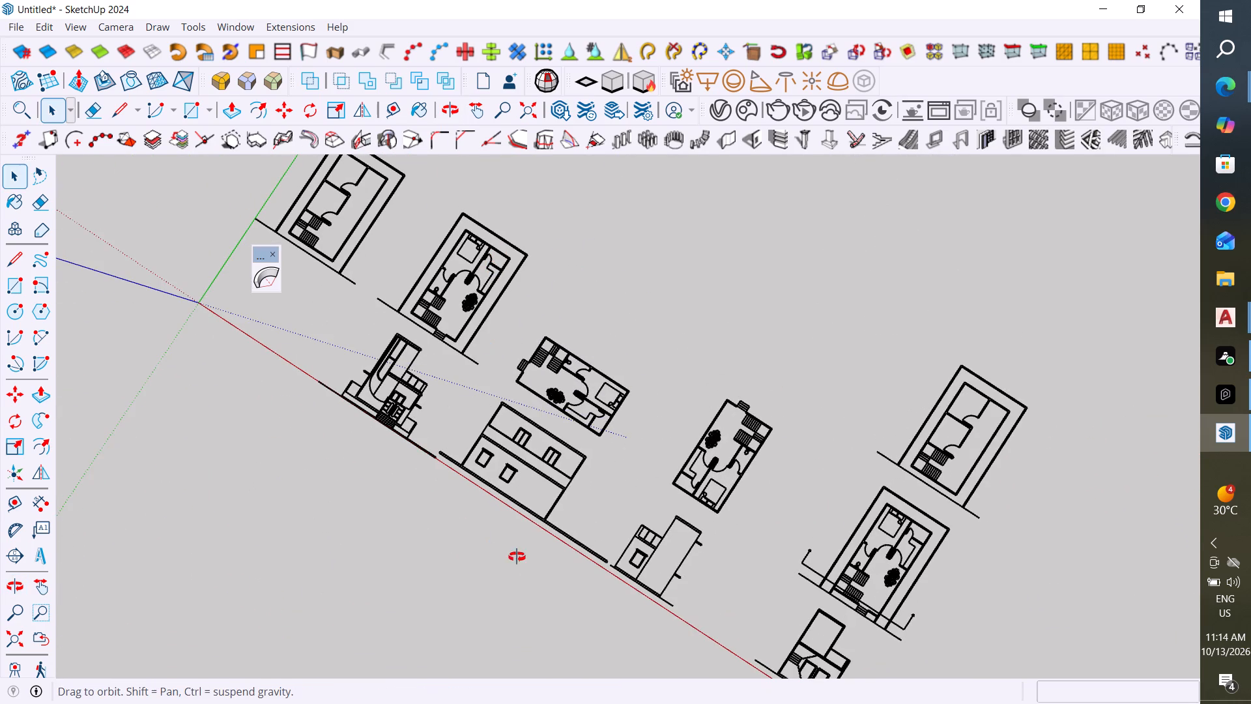
middle_drag(517, 557, 637, 569)
middle_drag(486, 340, 381, 272)
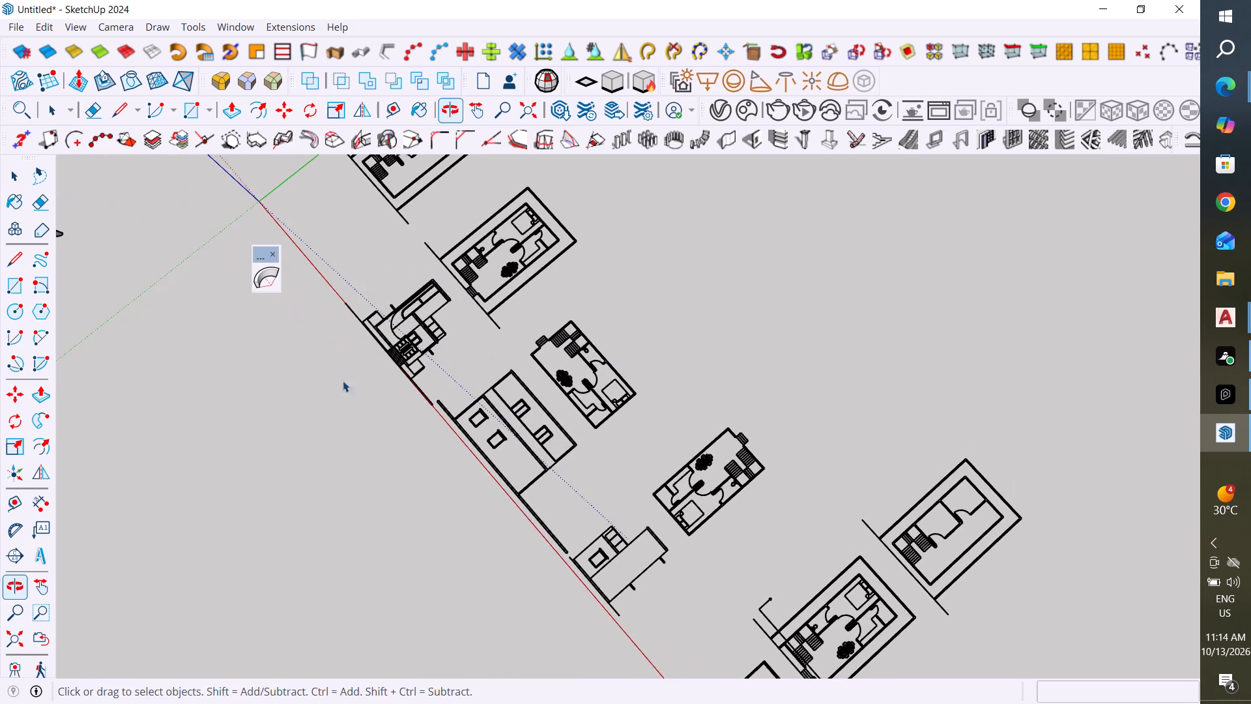
middle_drag(431, 507, 810, 379)
middle_drag(846, 550, 758, 486)
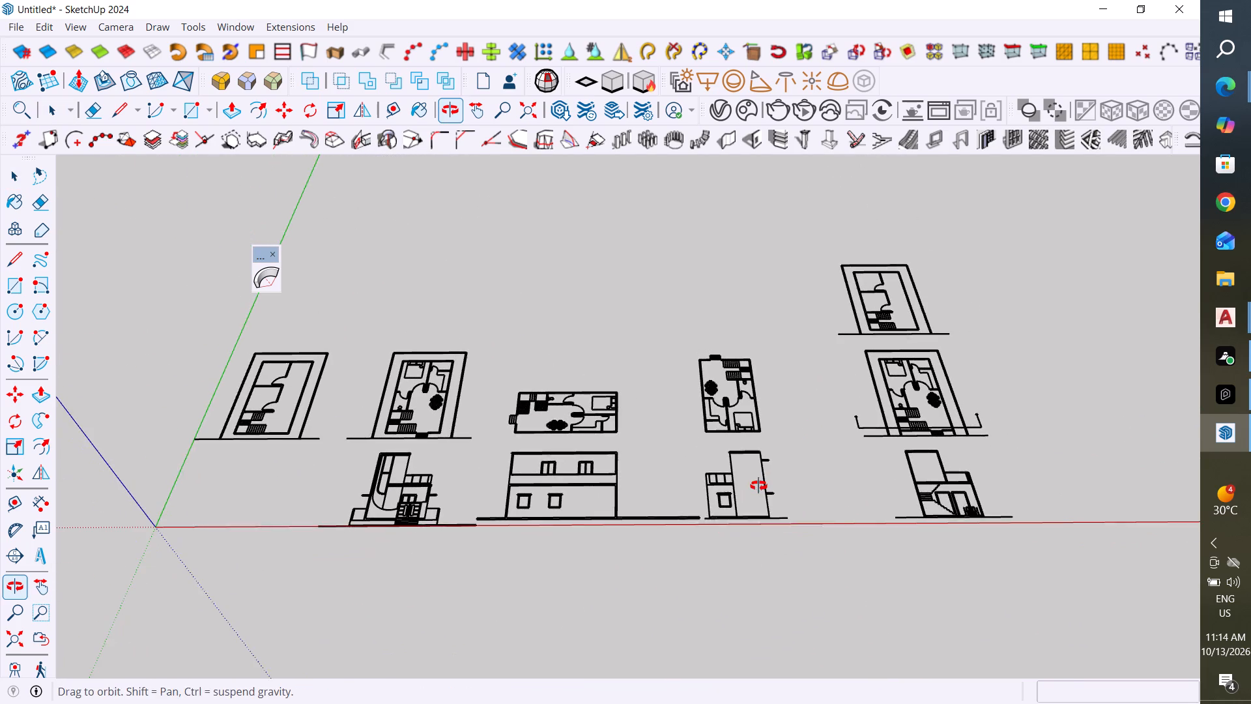
middle_drag(758, 486, 759, 485)
scroll(658, 547, up, 4)
middle_drag(717, 540, 698, 626)
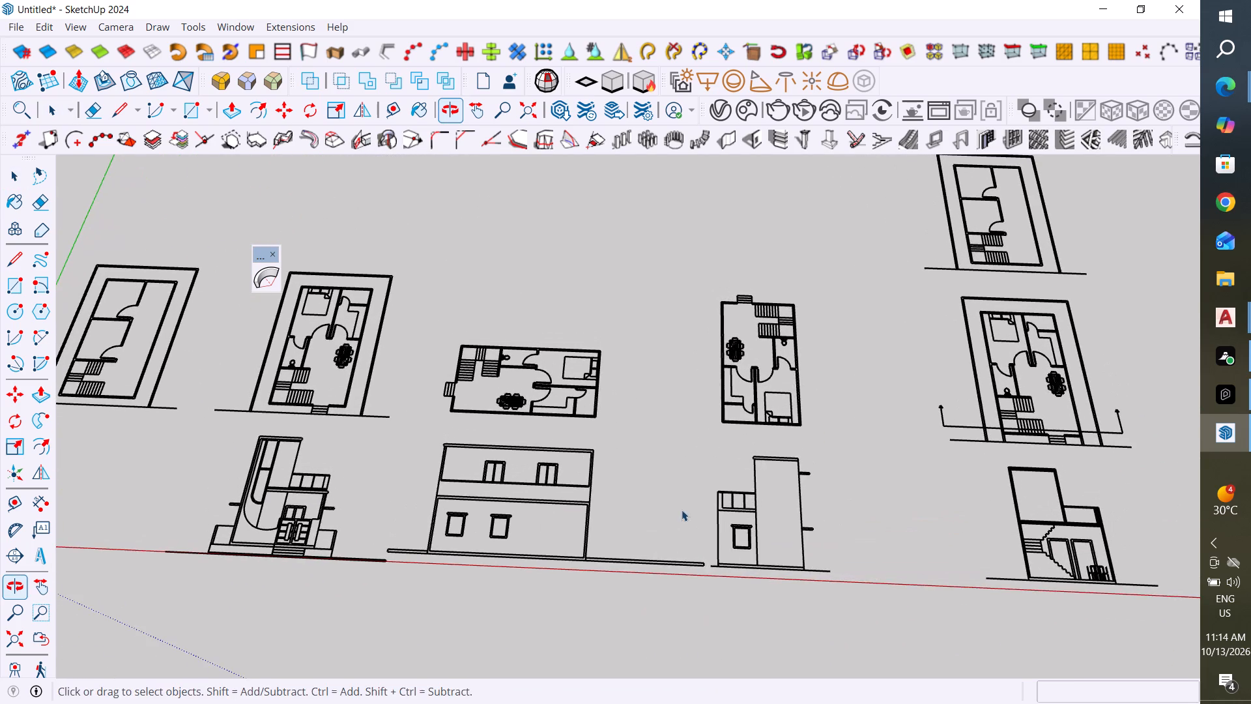
middle_drag(680, 507, 689, 645)
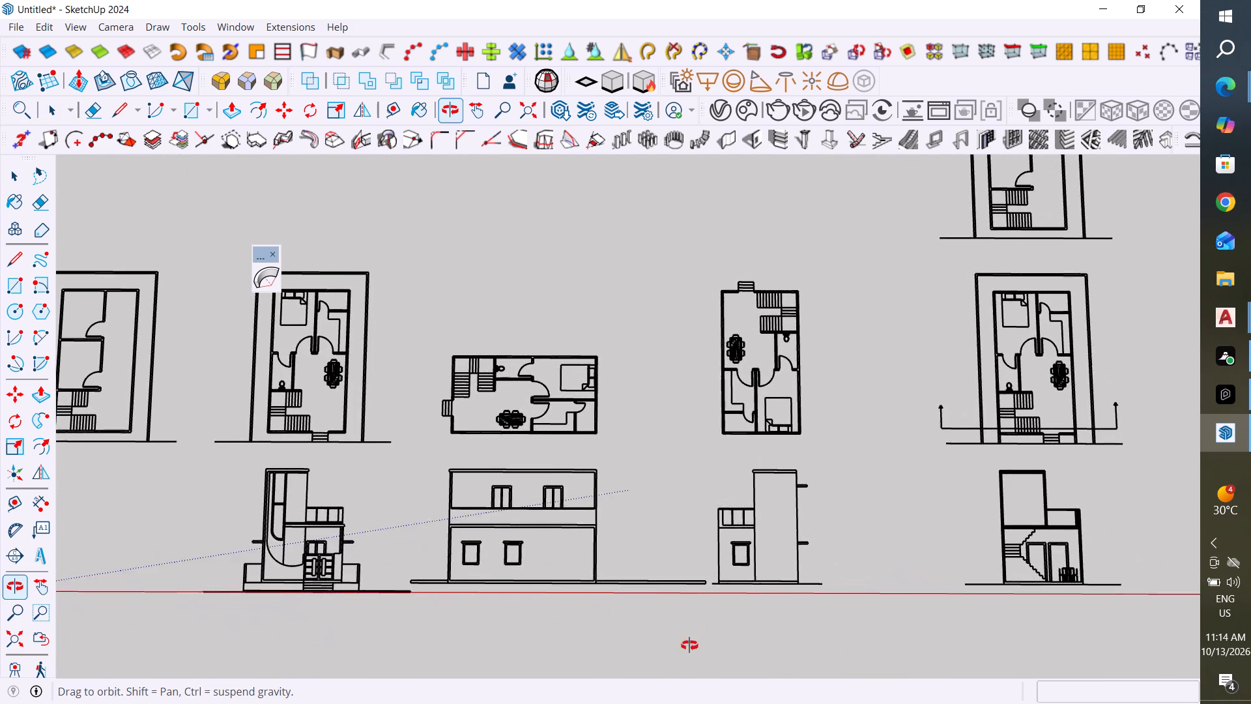
middle_drag(689, 645, 715, 662)
middle_drag(700, 607, 698, 651)
middle_drag(689, 609, 685, 656)
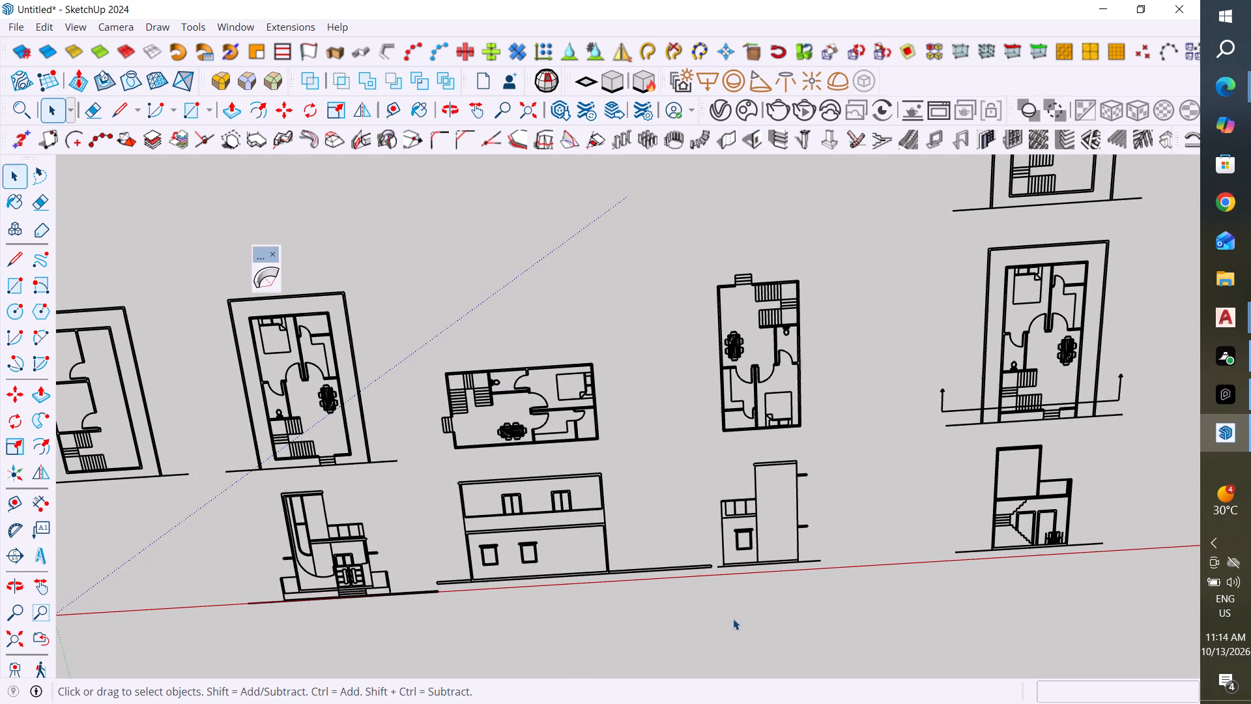
middle_drag(723, 611, 726, 525)
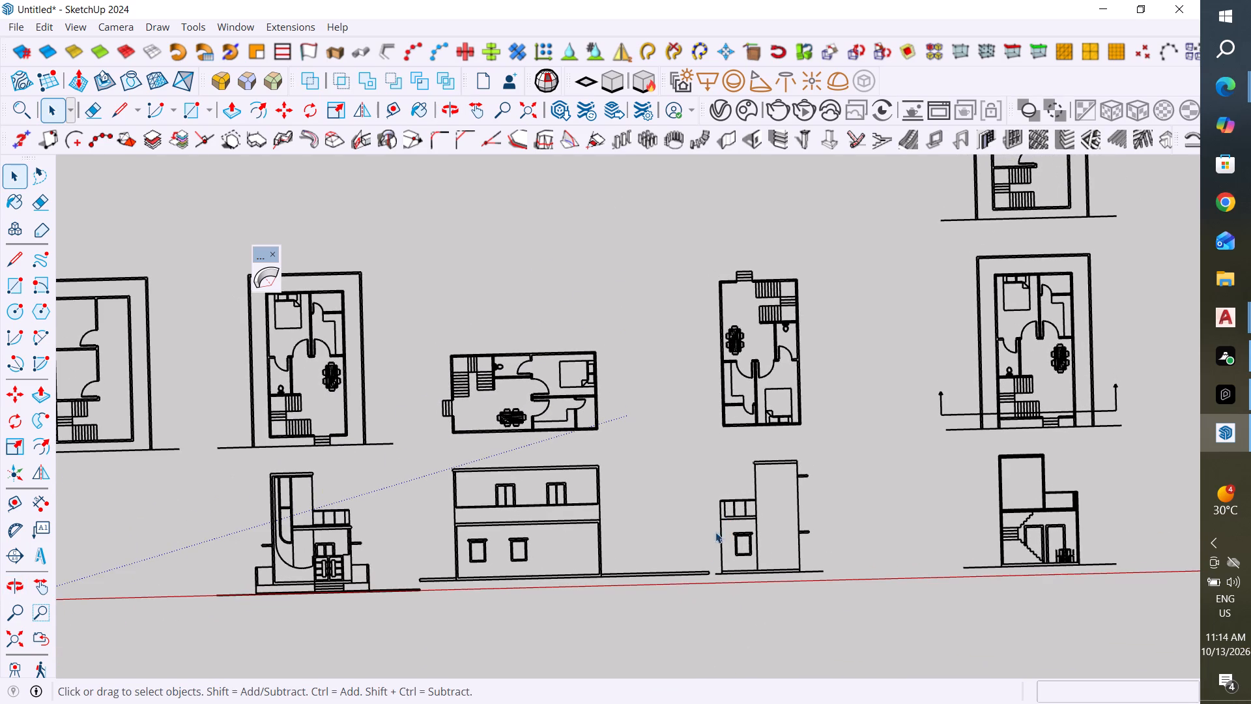
Inspect the furnished floor plans up close, select the imported drawing to check its grouping, and clear the selection.
scroll(162, 347, up, 3)
scroll(240, 337, up, 3)
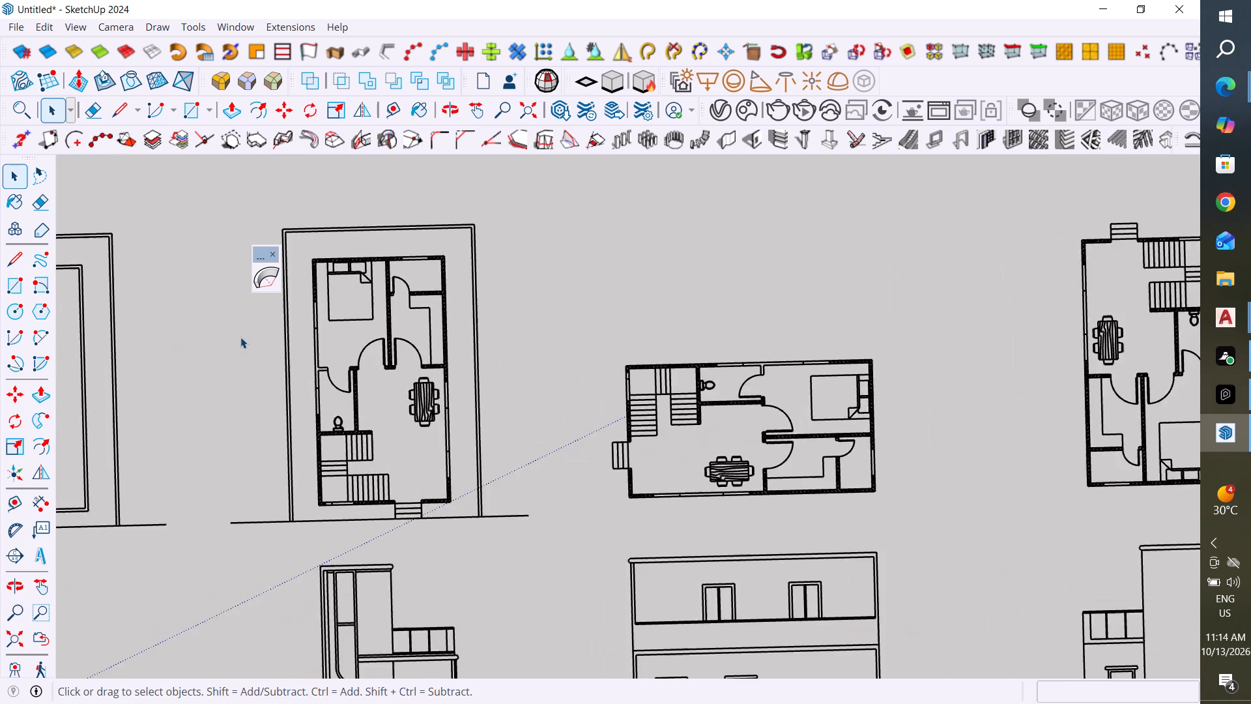
scroll(240, 337, up, 4)
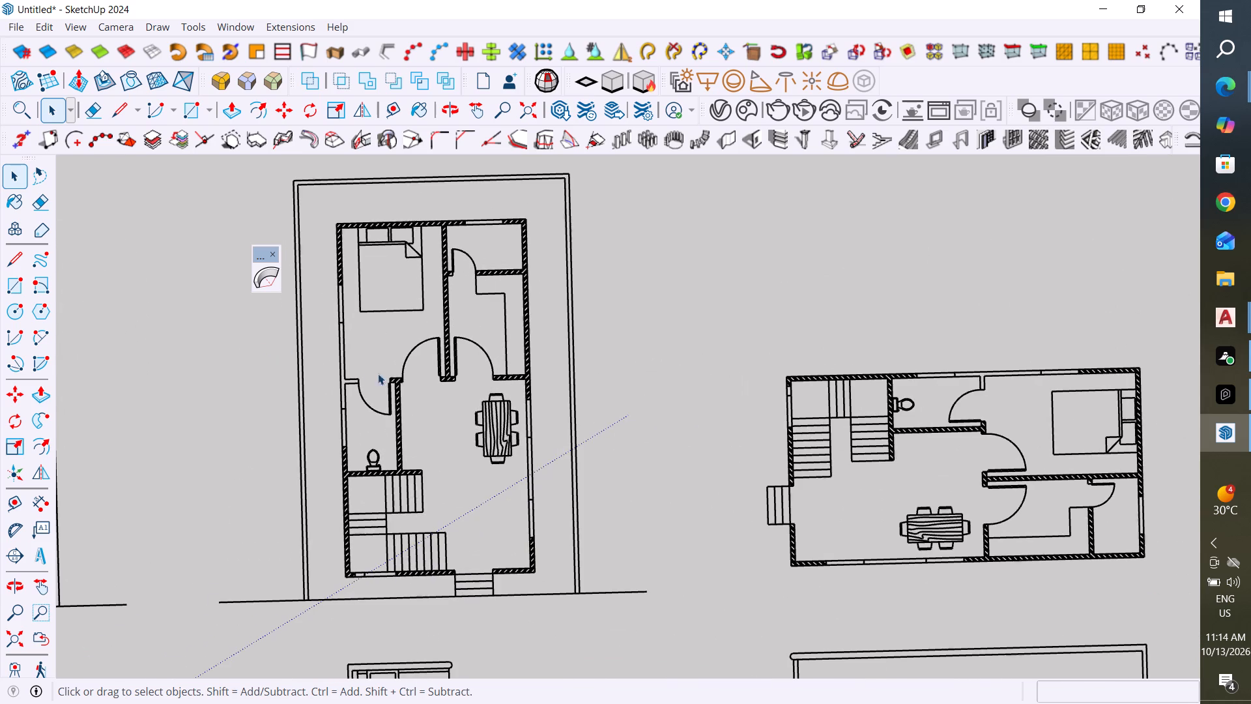
middle_drag(486, 421, 465, 482)
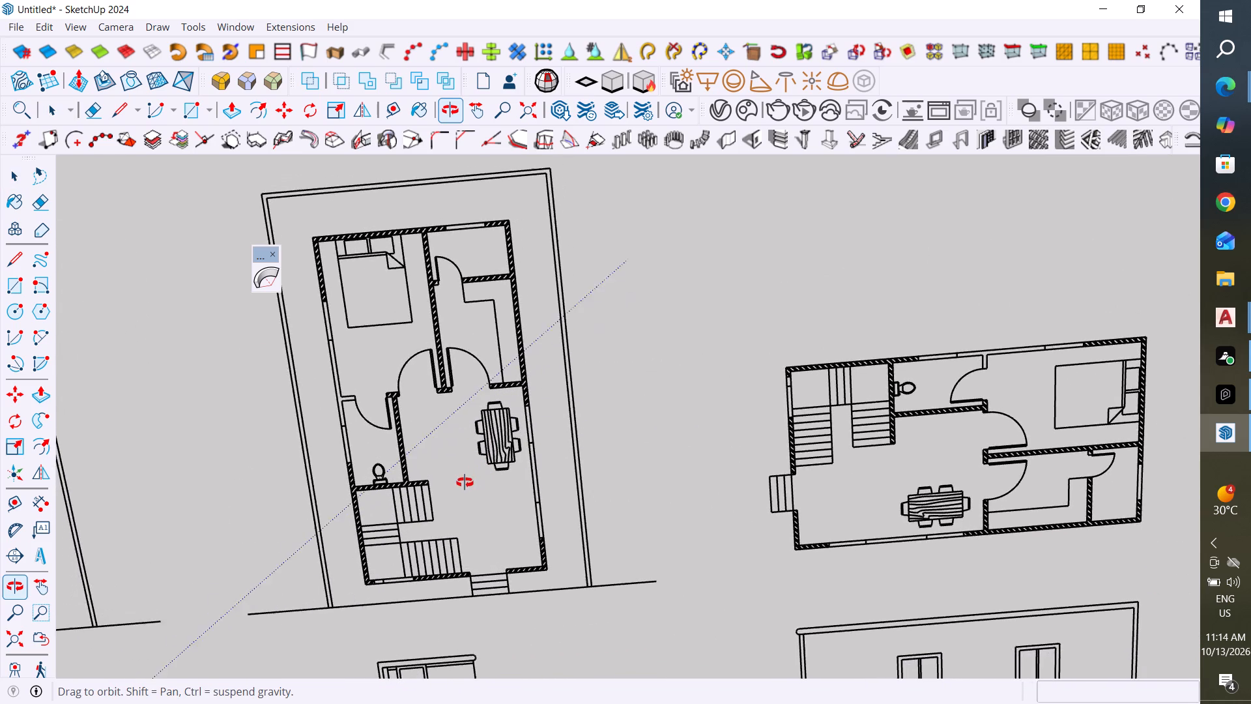
middle_drag(465, 482, 493, 387)
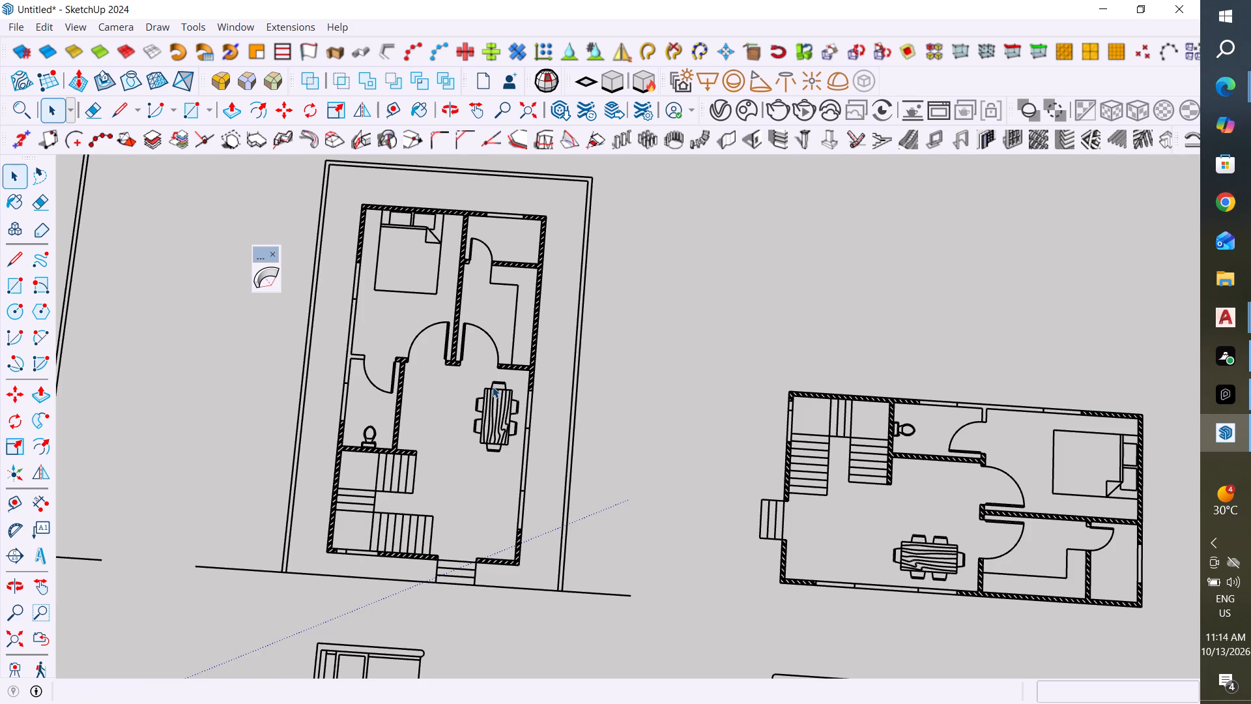
click(493, 387)
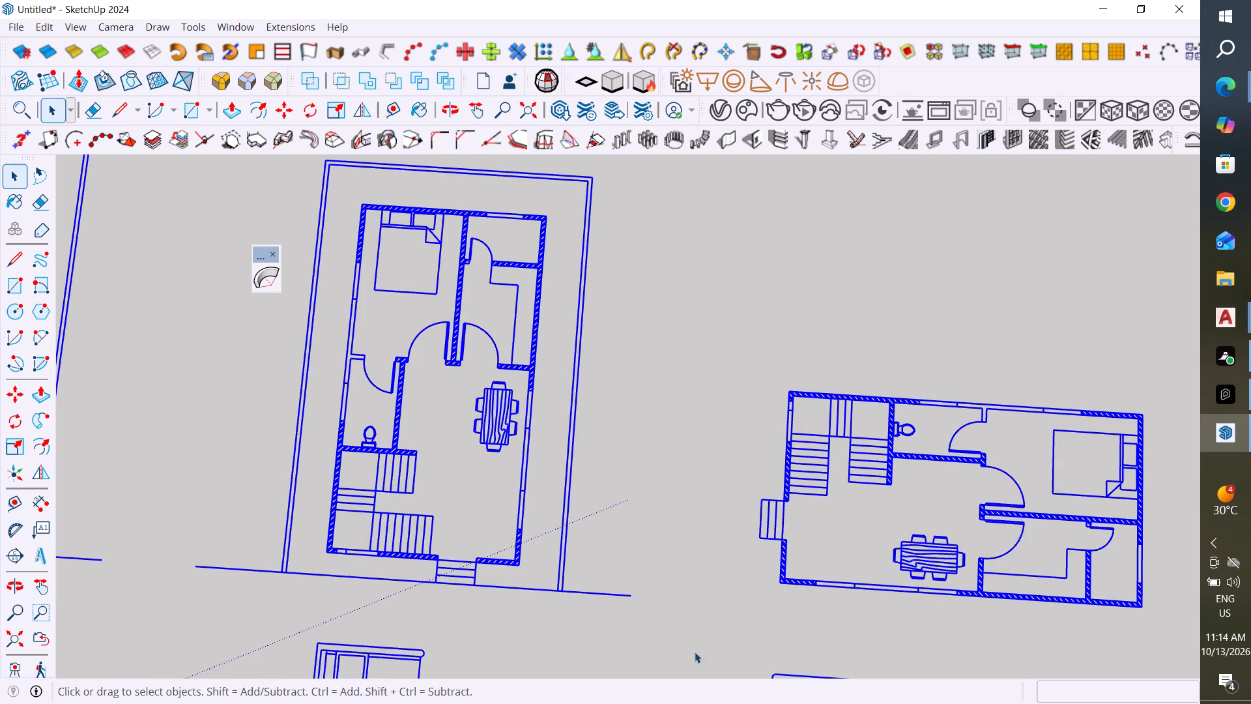
double_click(701, 466)
scroll(702, 471, down, 7)
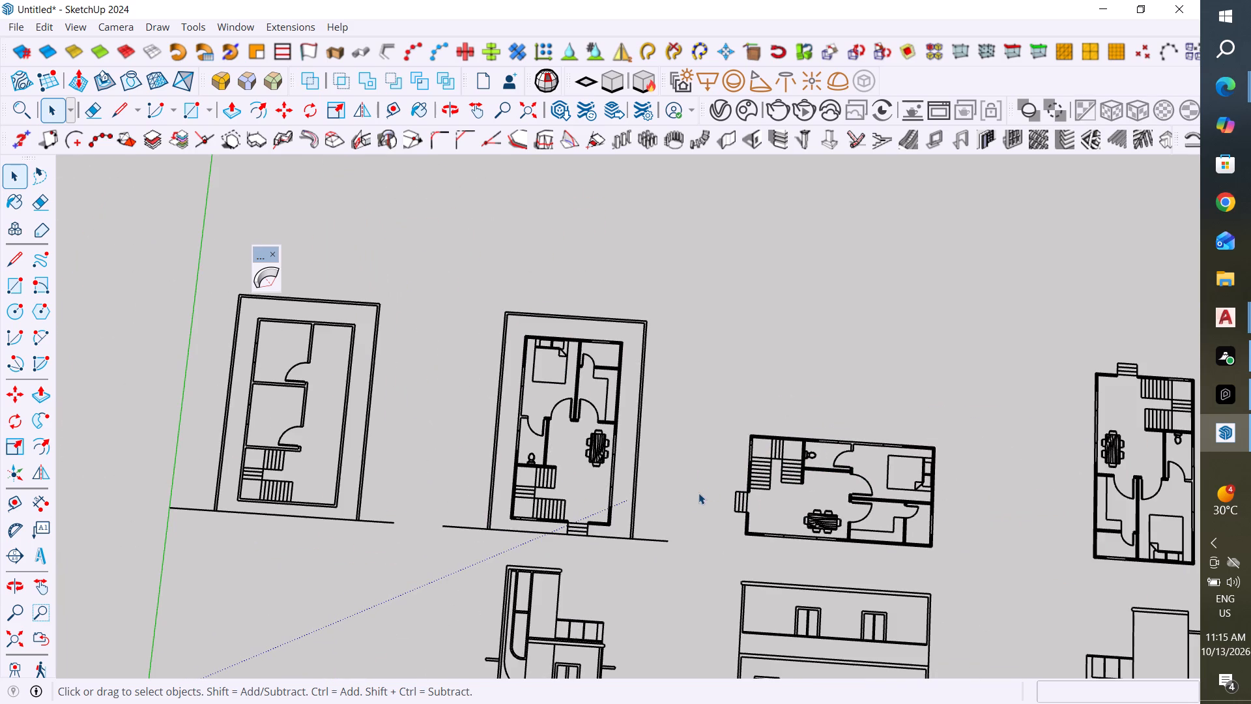
middle_drag(625, 549, 649, 505)
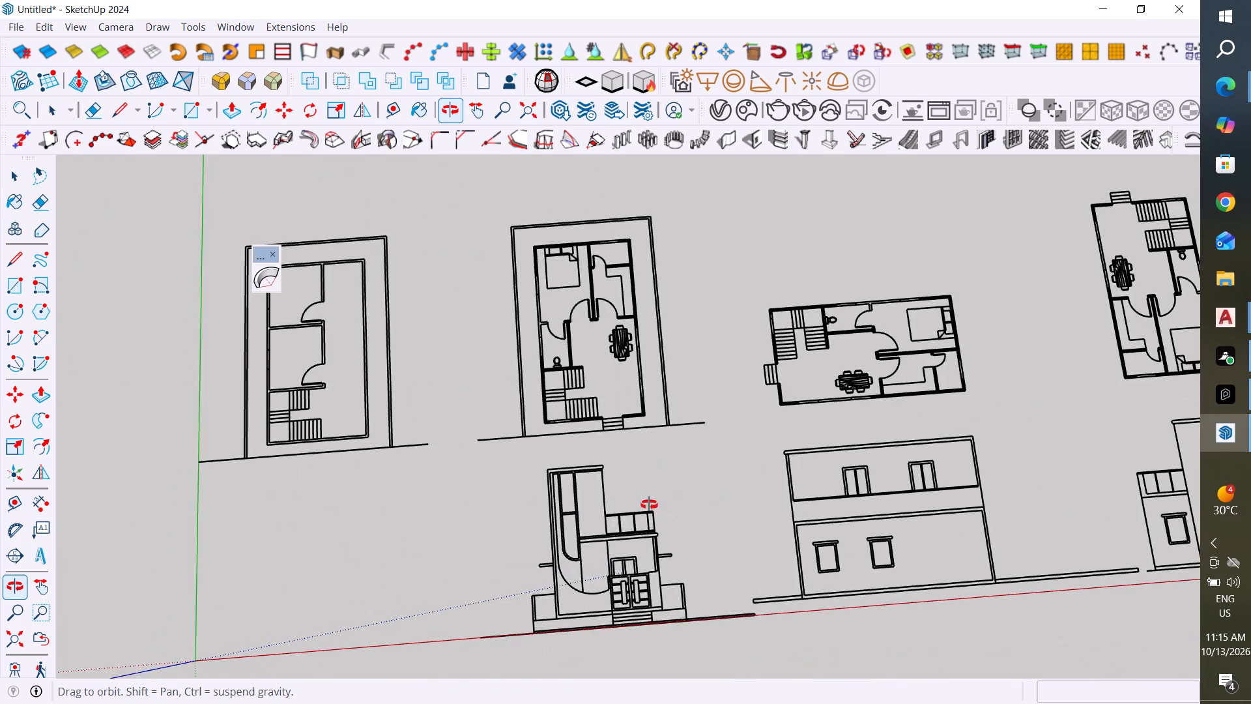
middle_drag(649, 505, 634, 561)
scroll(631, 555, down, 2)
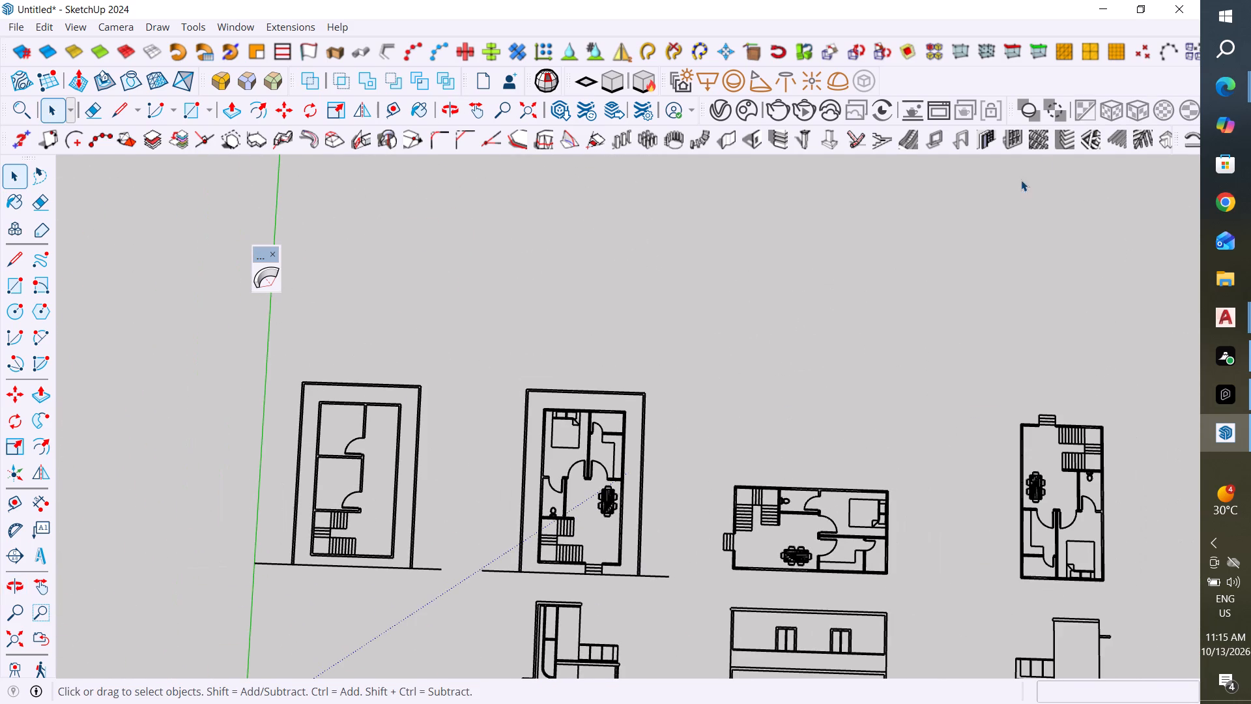
Uncover the D5 Render download window behind the model to check its progress, and maximize the model window again.
click(1143, 10)
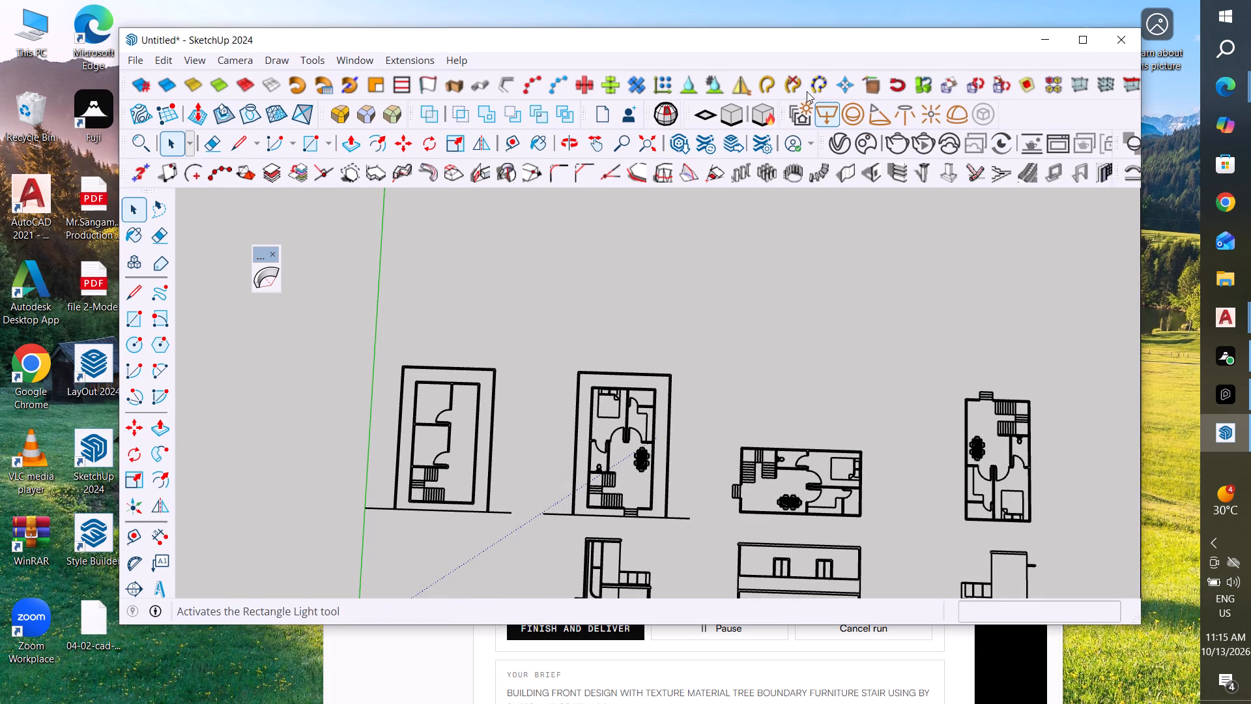
drag(818, 40, 809, 422)
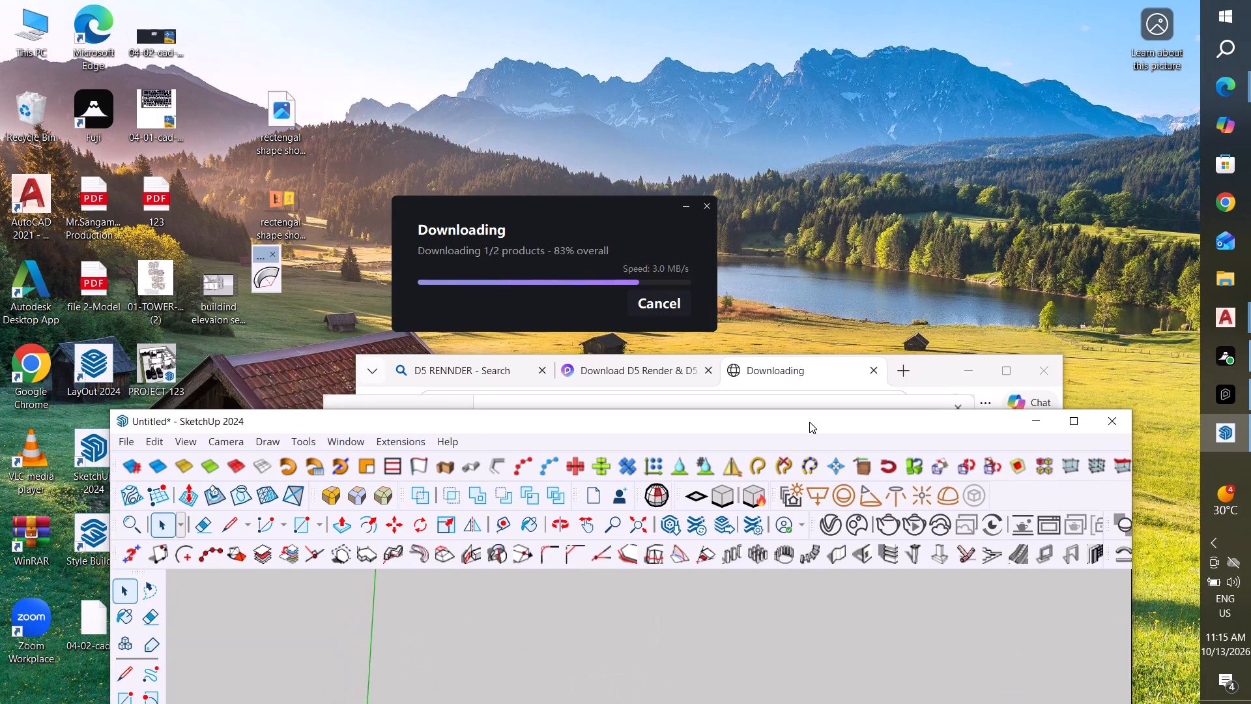
drag(809, 422, 826, 437)
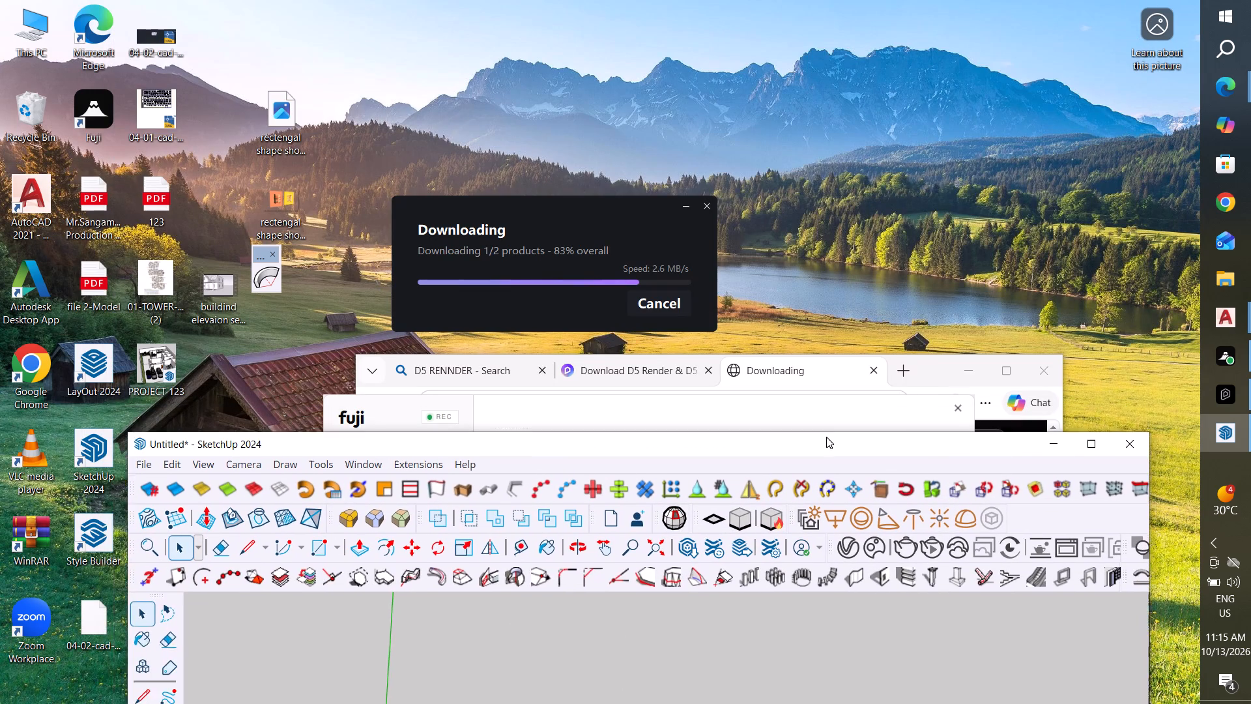
drag(826, 437, 816, 148)
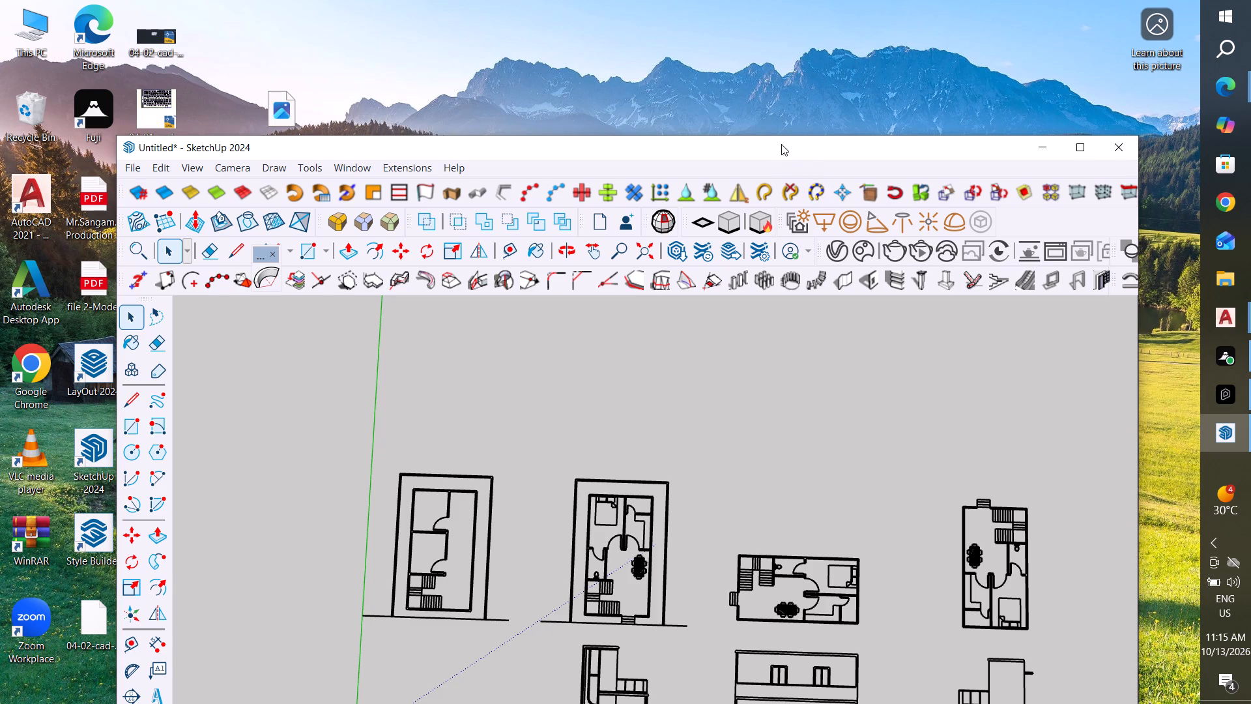
drag(782, 143, 788, 78)
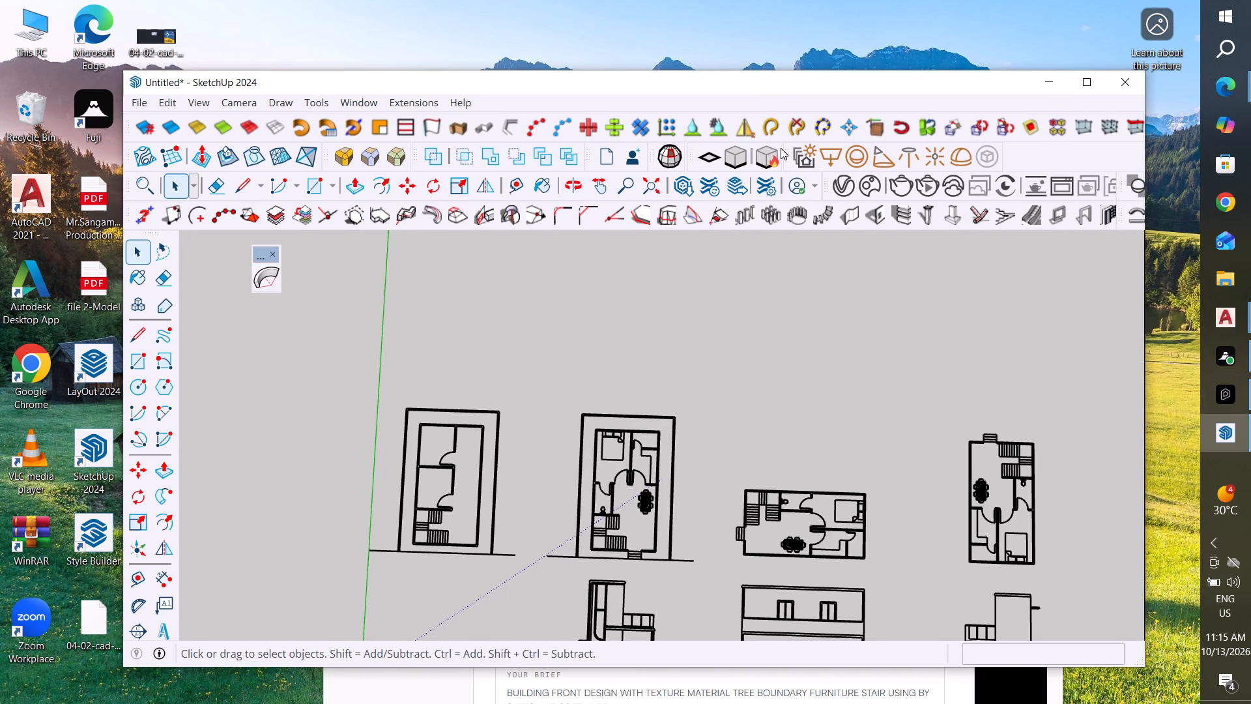
click(1091, 86)
Examine the overall arrangement of the floor plans, elevations and section in the imported drawing.
scroll(846, 334, down, 6)
middle_drag(795, 342, 807, 366)
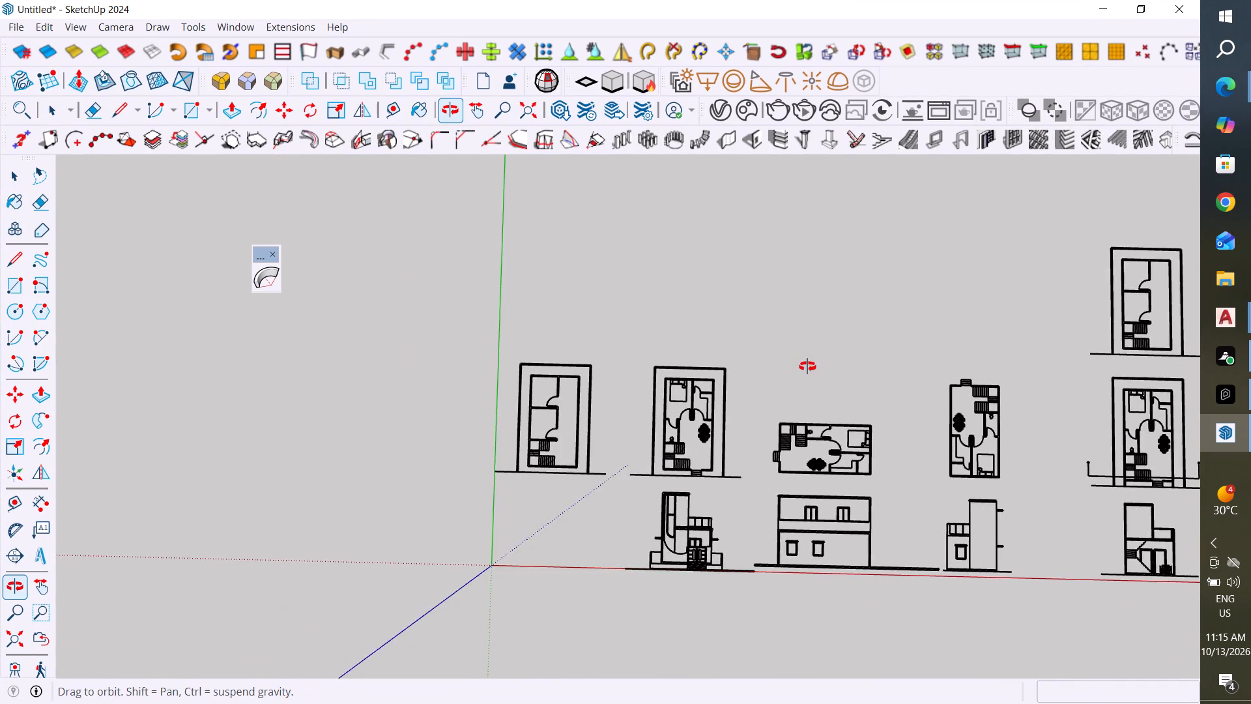
middle_drag(807, 366, 841, 402)
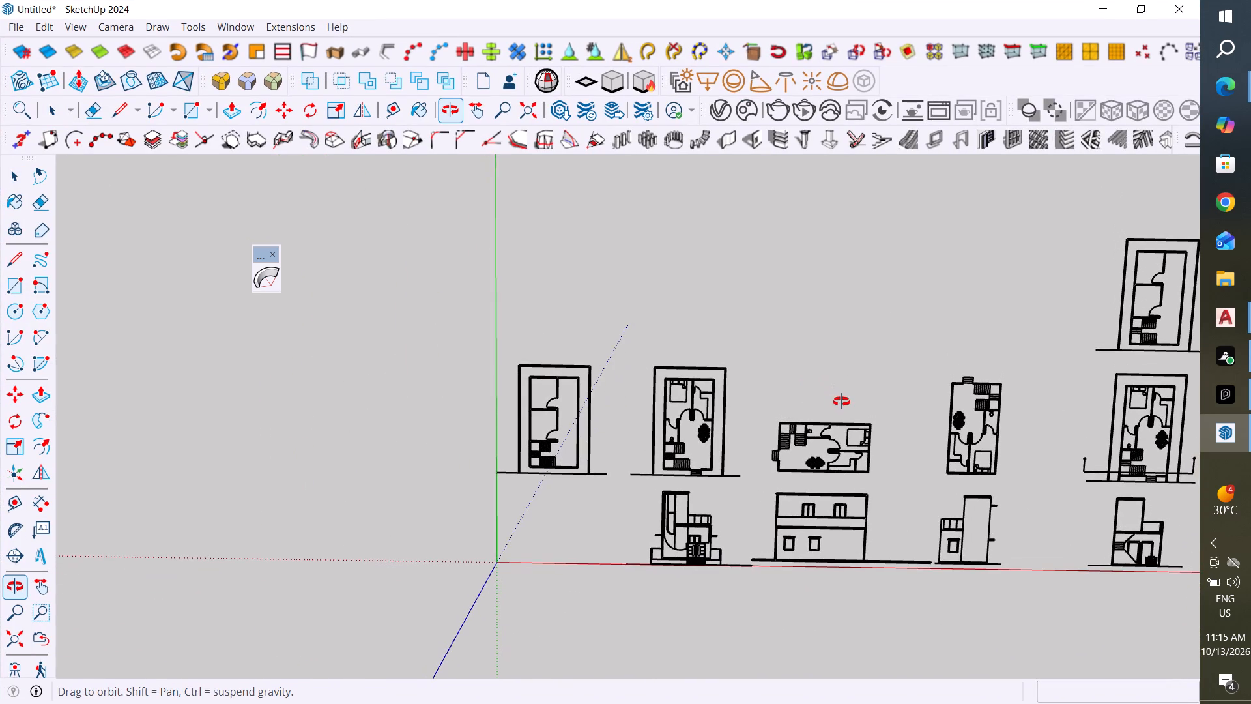
middle_drag(841, 402, 844, 395)
scroll(546, 437, down, 4)
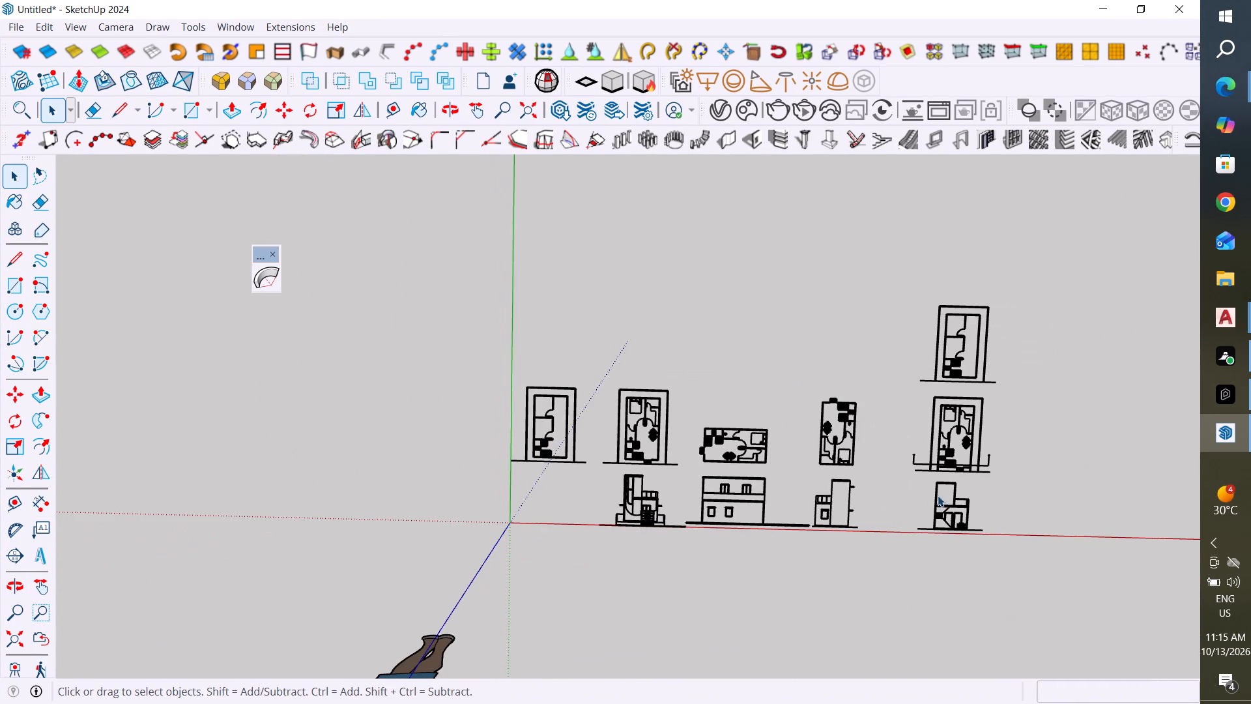
scroll(1031, 489, up, 9)
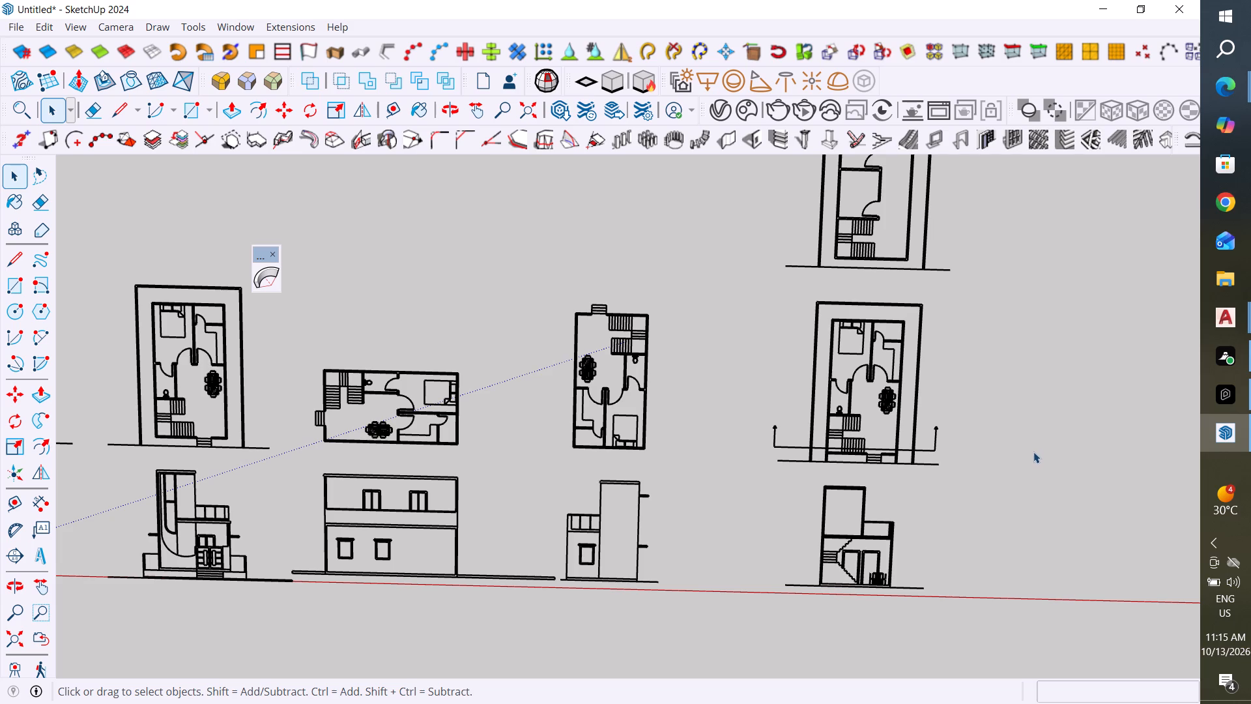
scroll(1033, 452, down, 1)
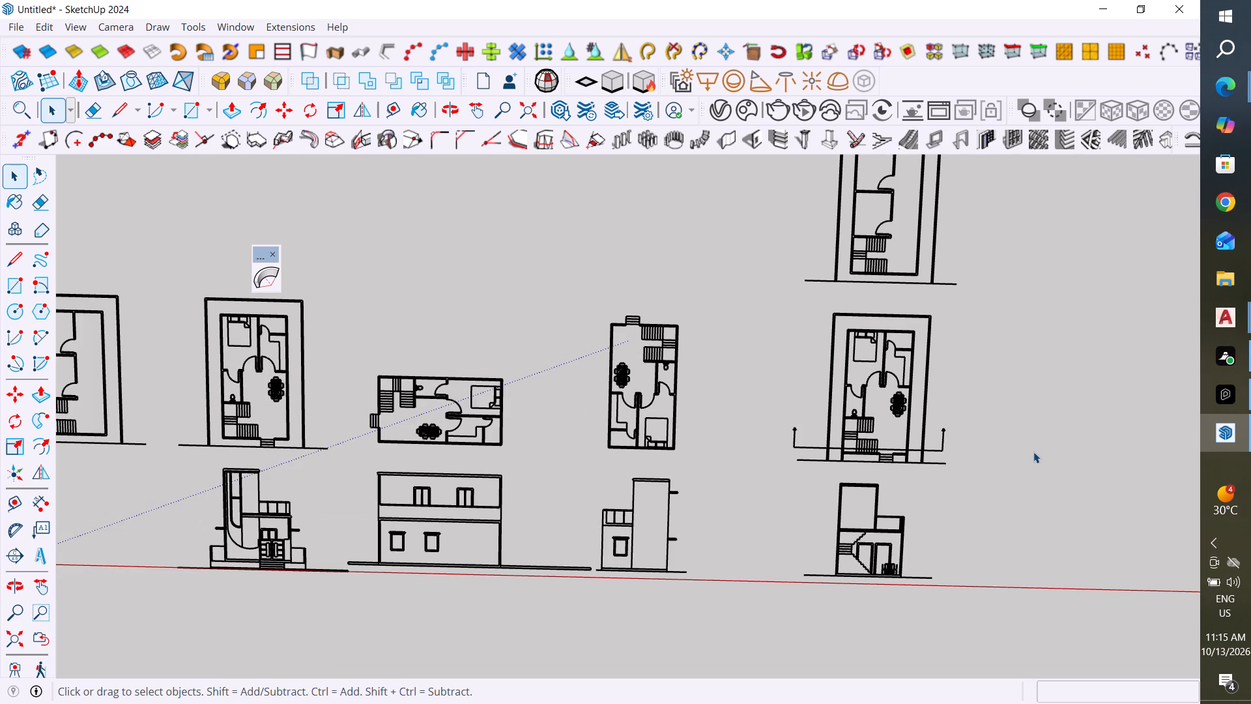
scroll(1037, 448, down, 4)
middle_drag(463, 470, 473, 473)
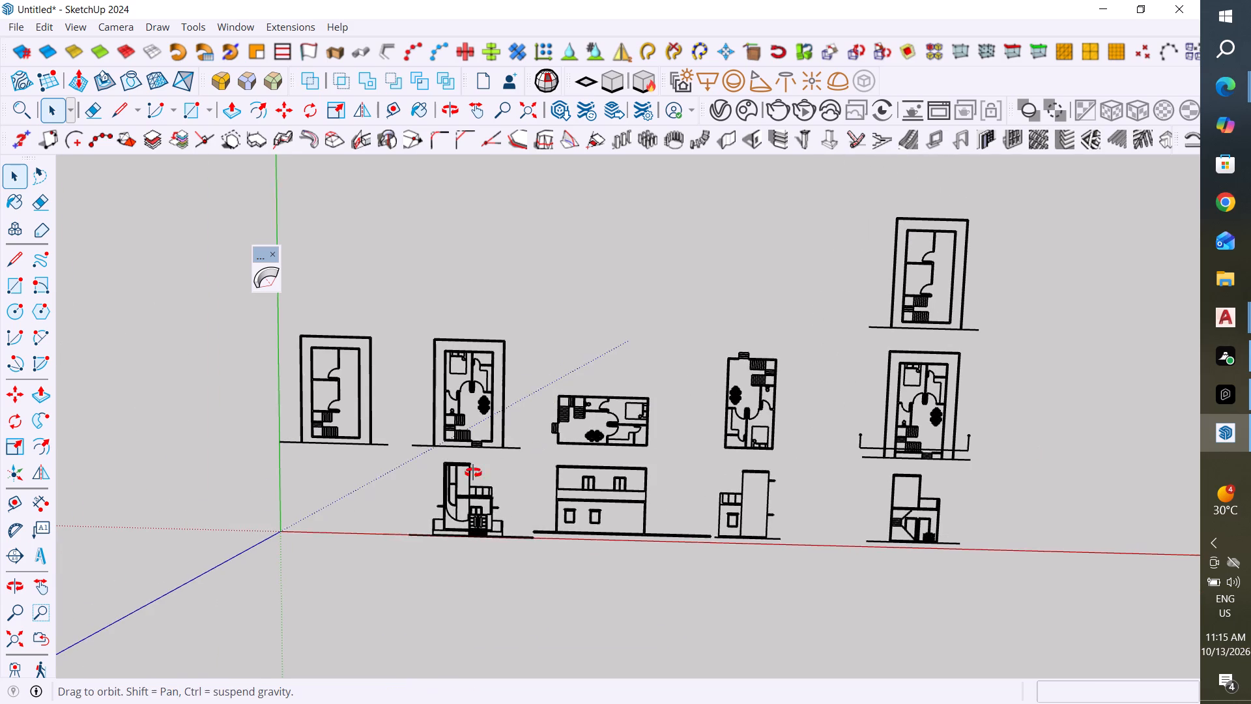
middle_drag(473, 473, 500, 414)
scroll(426, 531, up, 2)
scroll(708, 565, up, 2)
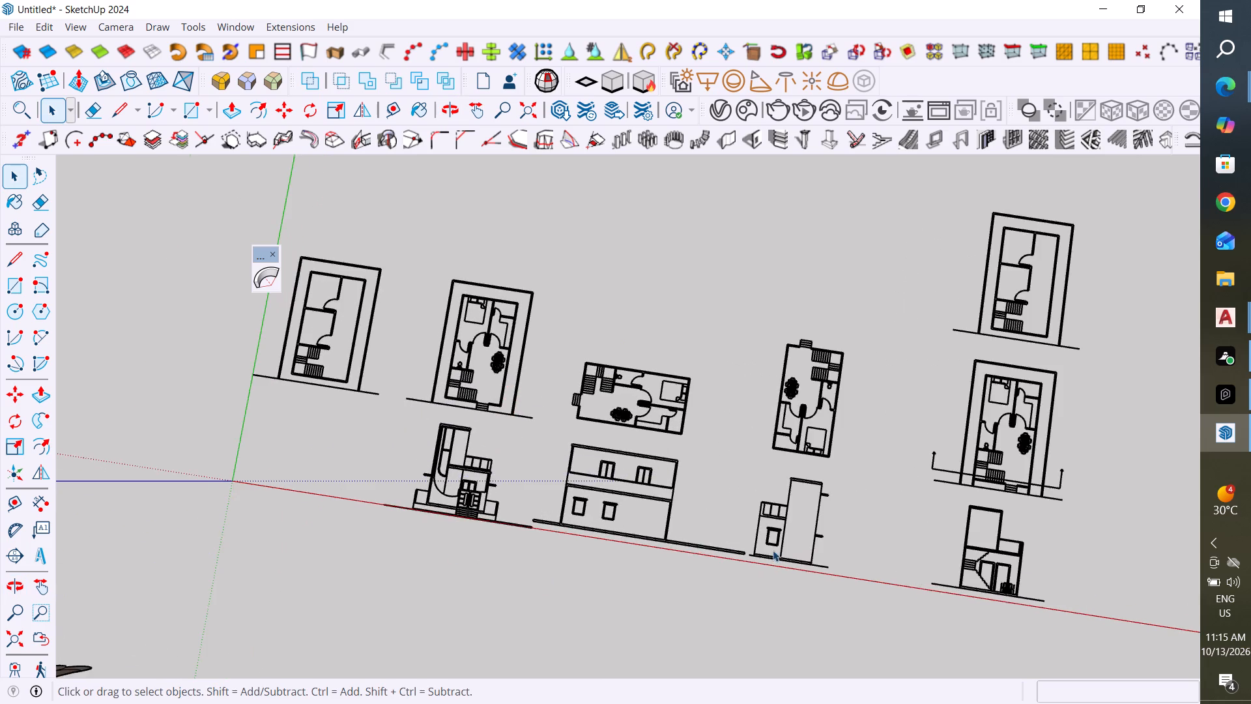
Examine the row of elevations and the section along the red axis from several angles.
scroll(773, 550, up, 2)
scroll(946, 421, up, 2)
middle_drag(951, 417, 967, 363)
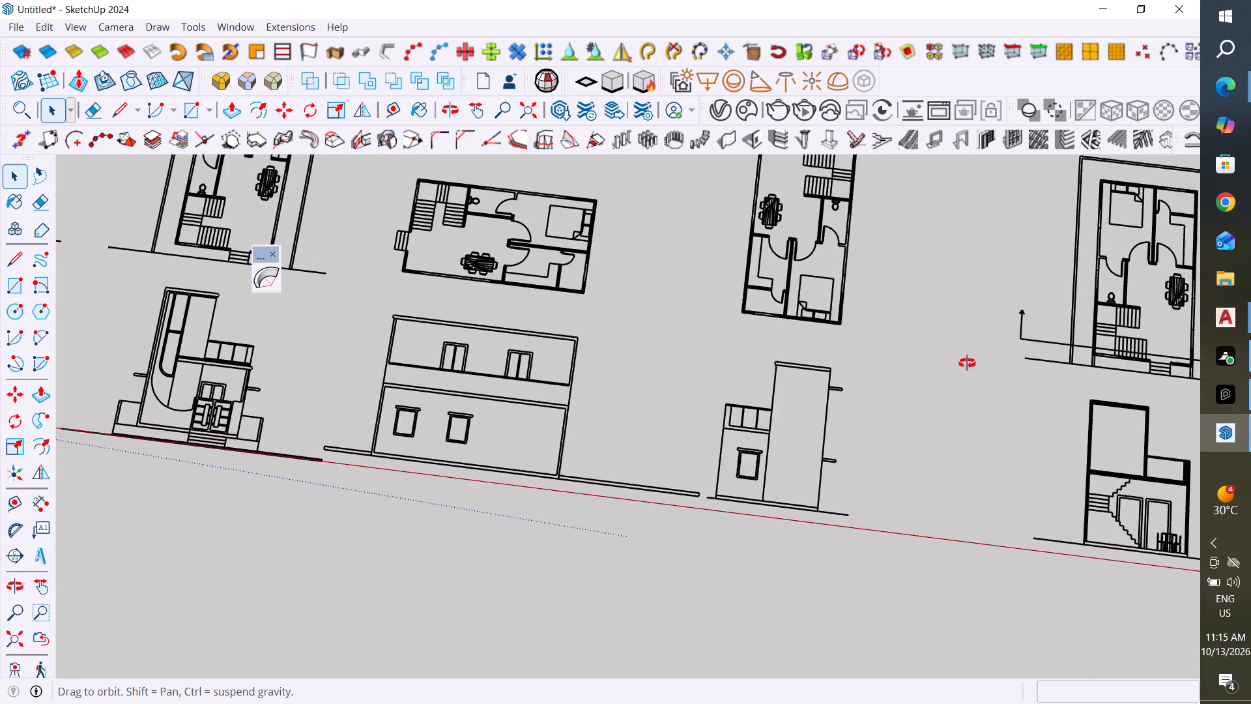
middle_drag(967, 363, 951, 342)
scroll(782, 494, down, 6)
middle_drag(640, 503, 734, 526)
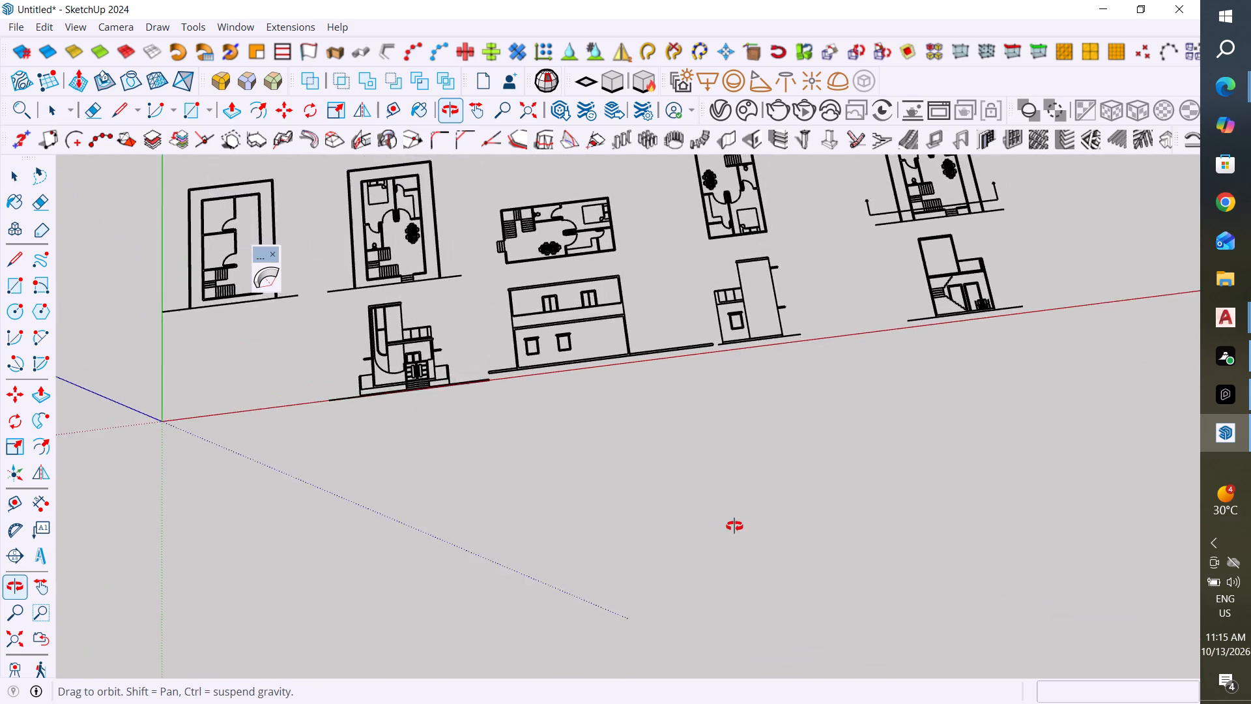
middle_drag(734, 526, 699, 608)
middle_drag(726, 565, 725, 608)
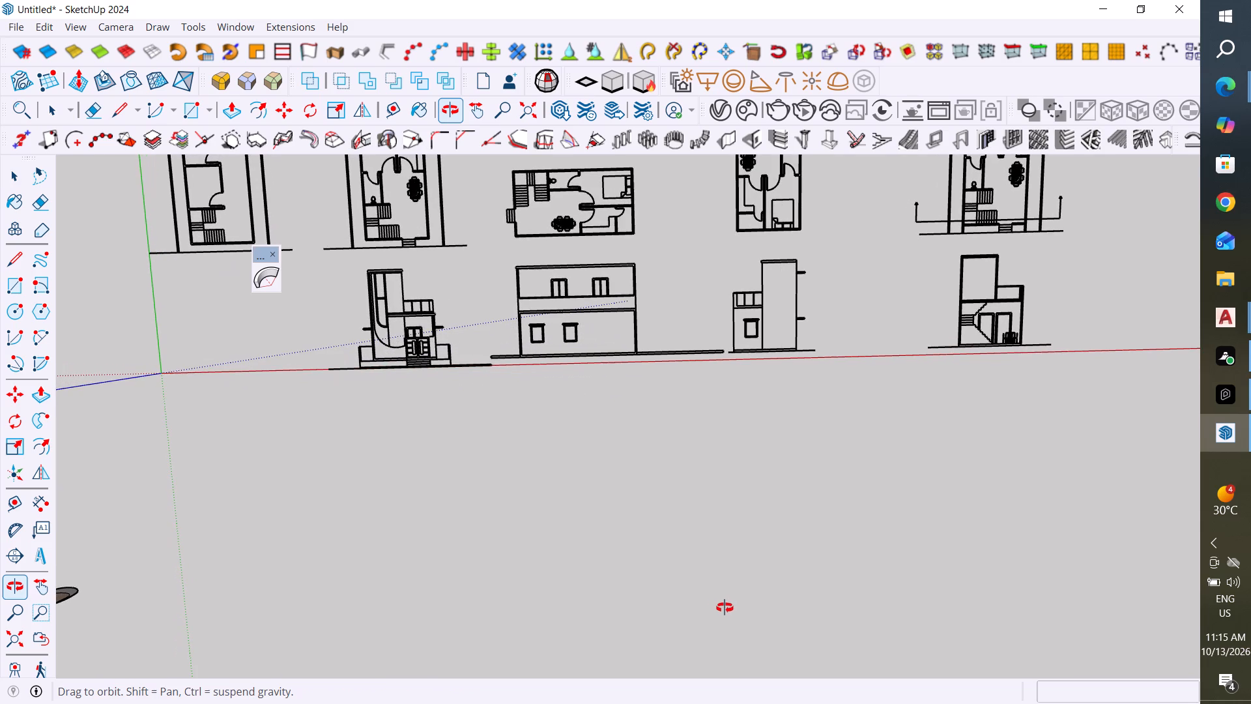
middle_drag(725, 608, 745, 609)
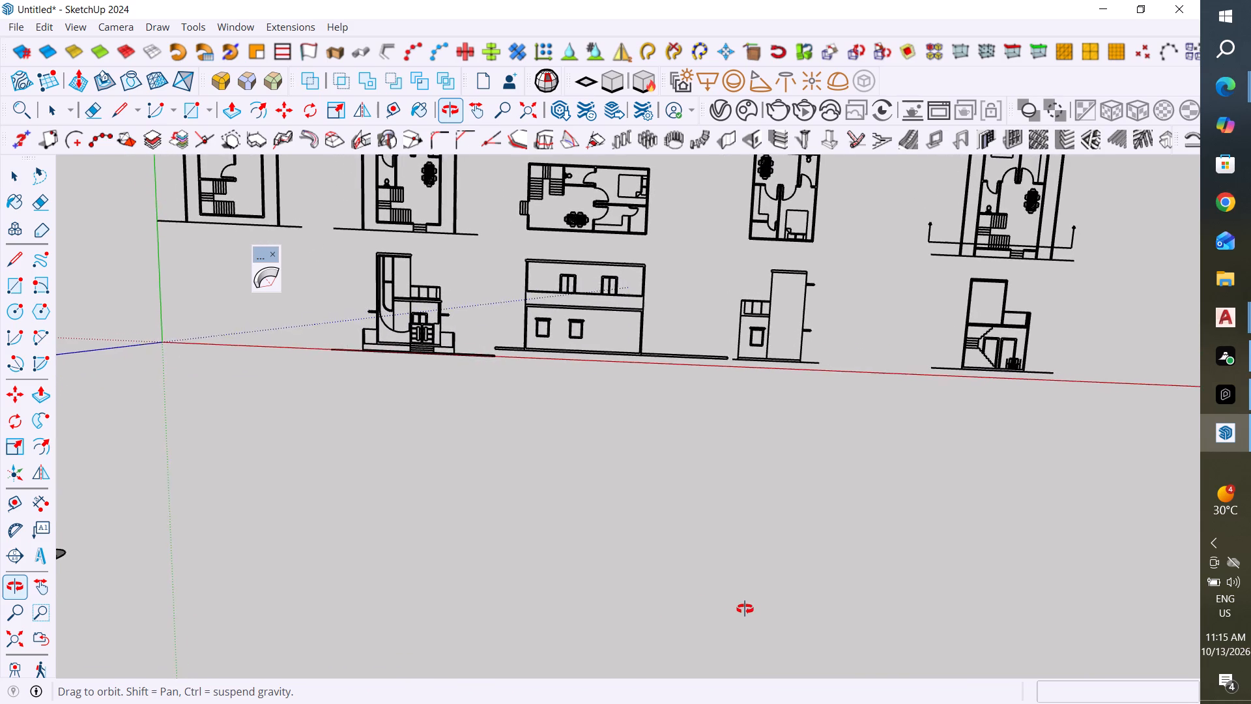
middle_drag(745, 609, 744, 608)
middle_drag(634, 592, 635, 604)
middle_drag(465, 555, 457, 566)
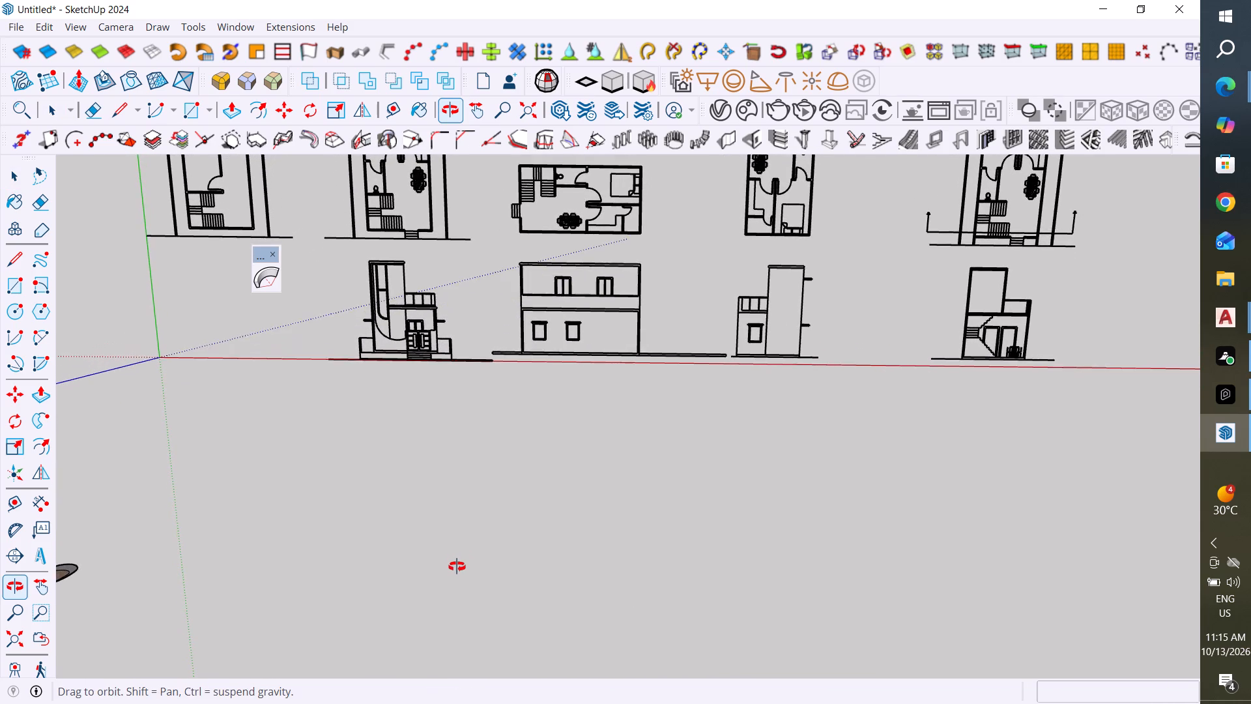
middle_drag(457, 566, 450, 576)
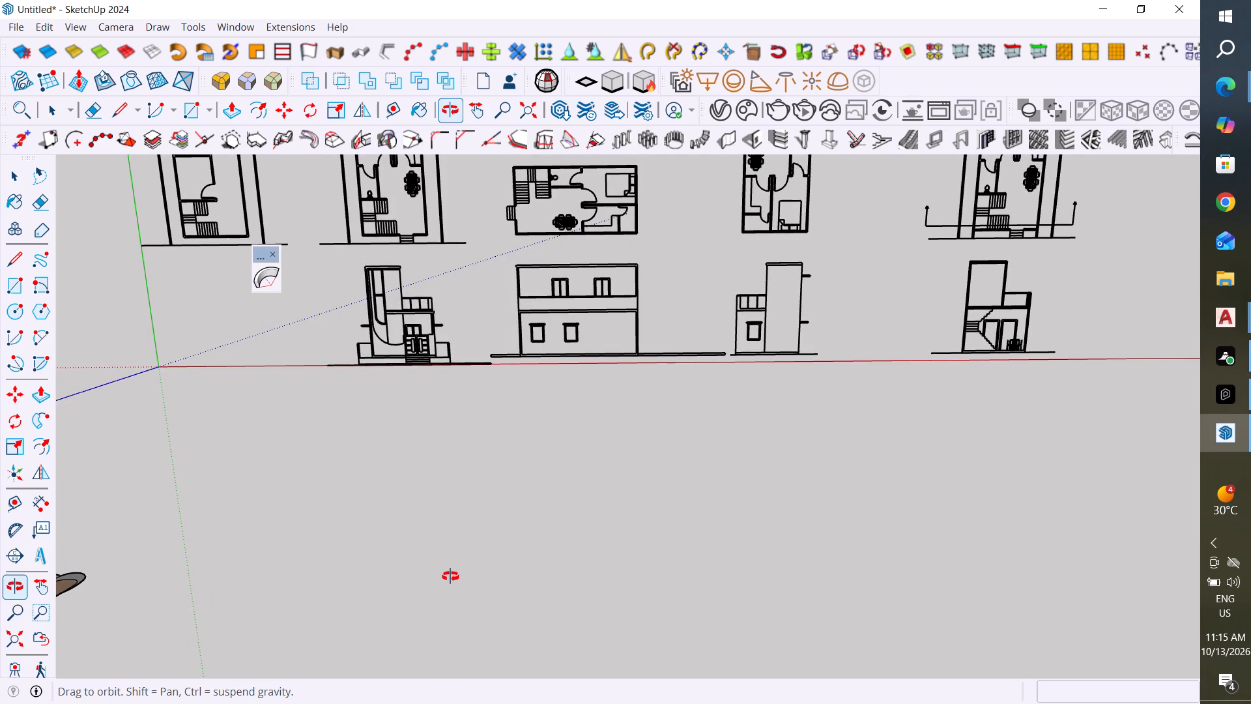
middle_drag(450, 576, 447, 573)
Inspect the front elevation up close, including its curved tower, balcony railing, entrance doors and steps.
scroll(321, 294, up, 4)
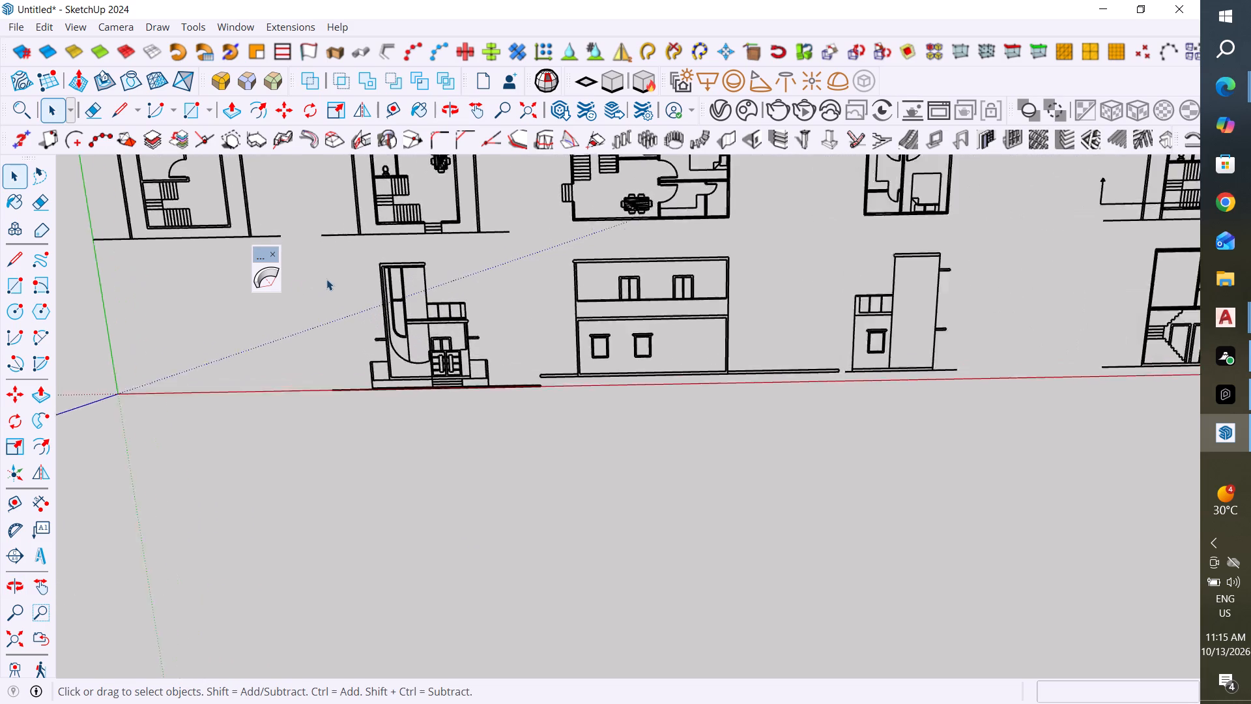
scroll(326, 279, up, 10)
middle_drag(328, 300, 336, 293)
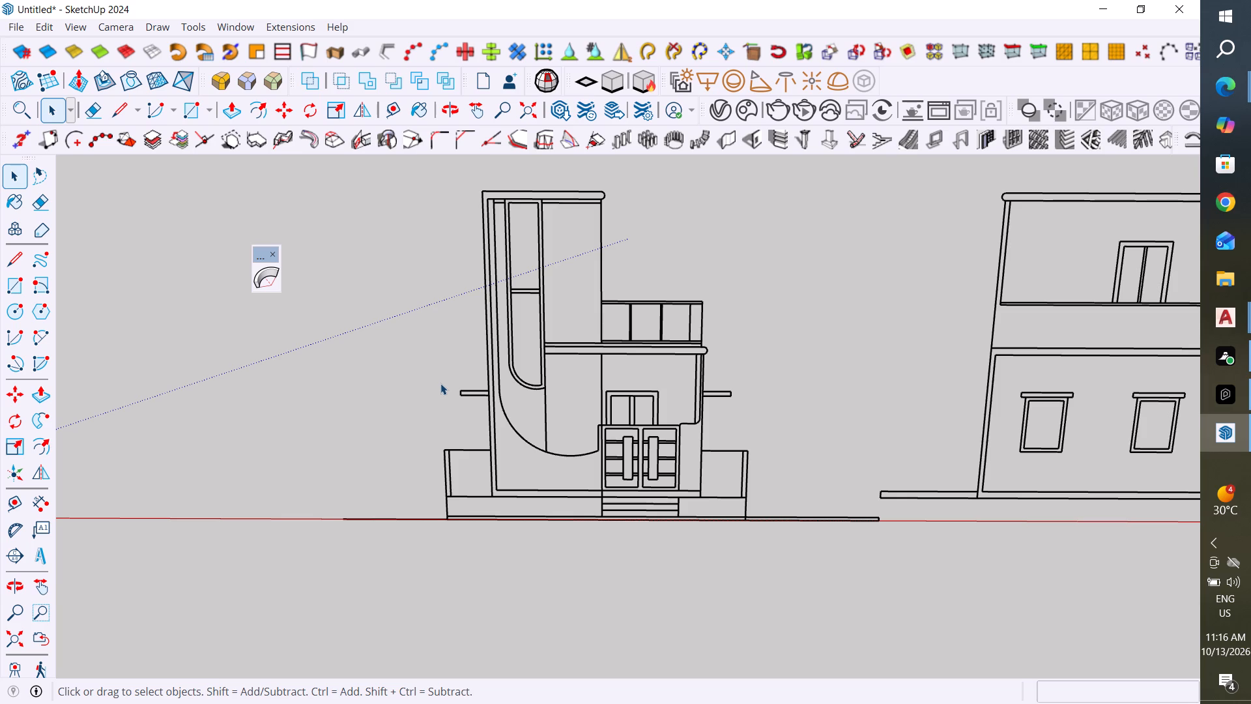
scroll(363, 434, up, 2)
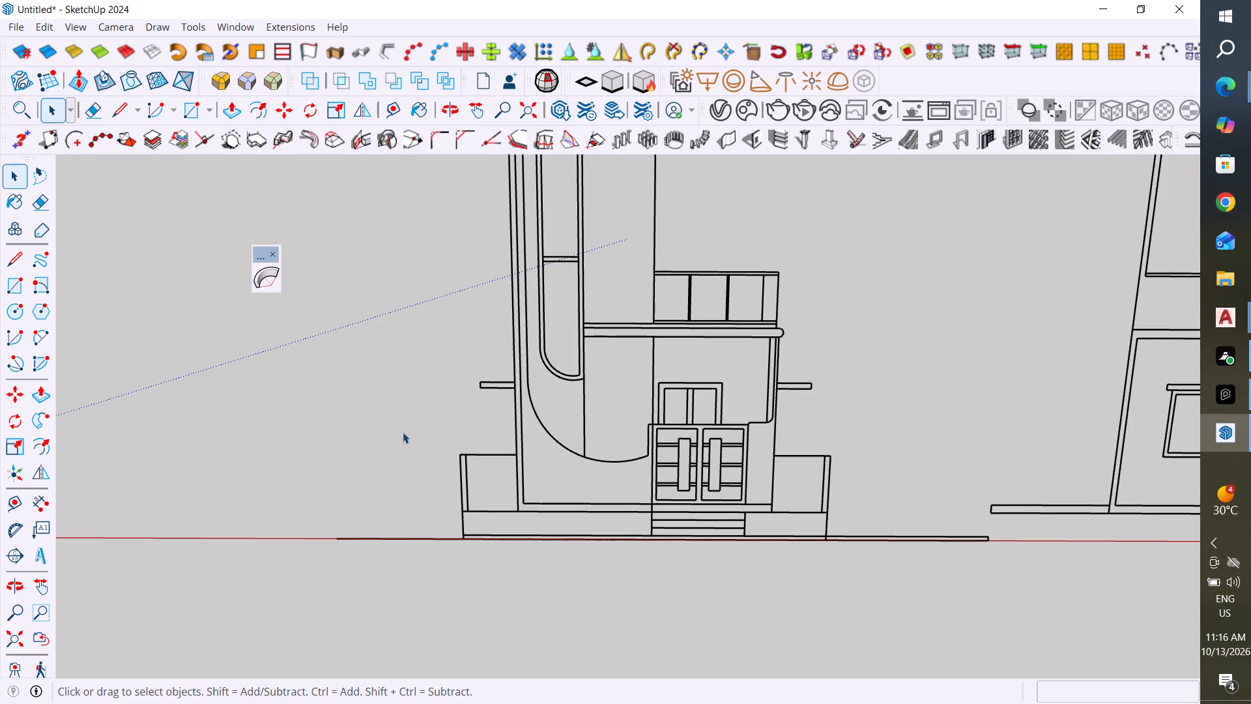
scroll(470, 441, up, 1)
scroll(472, 457, down, 3)
scroll(470, 454, up, 3)
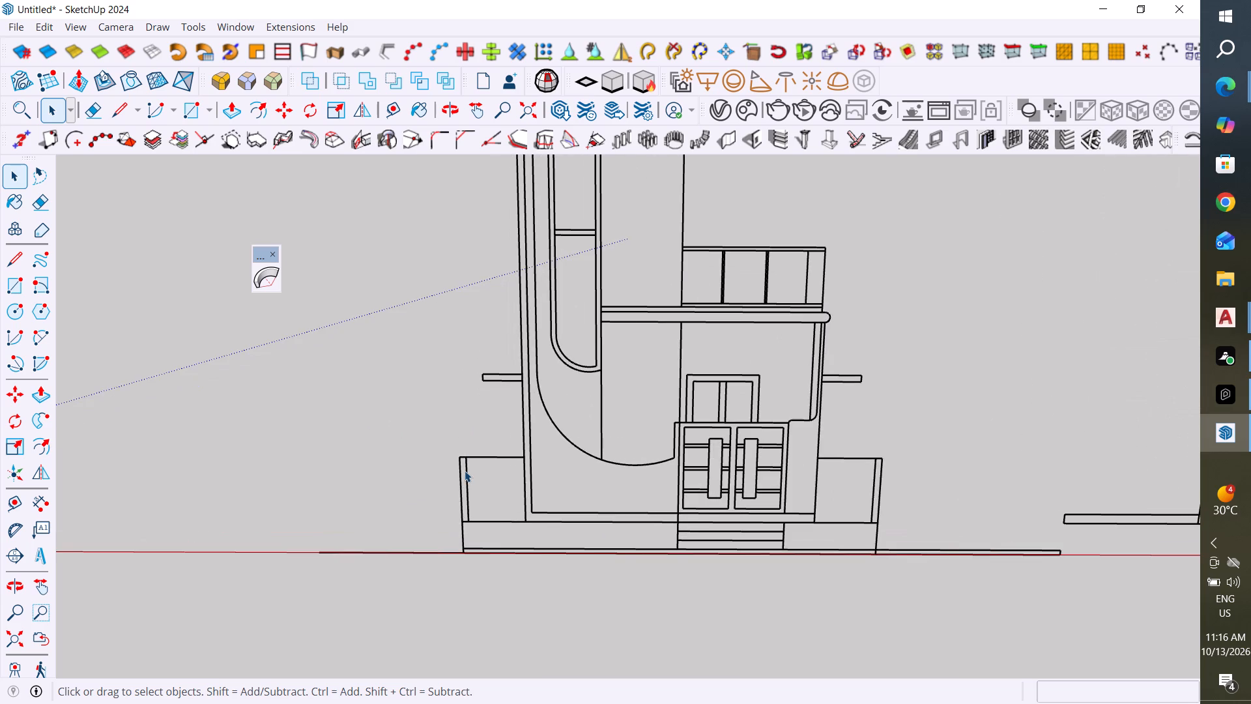
scroll(465, 471, down, 2)
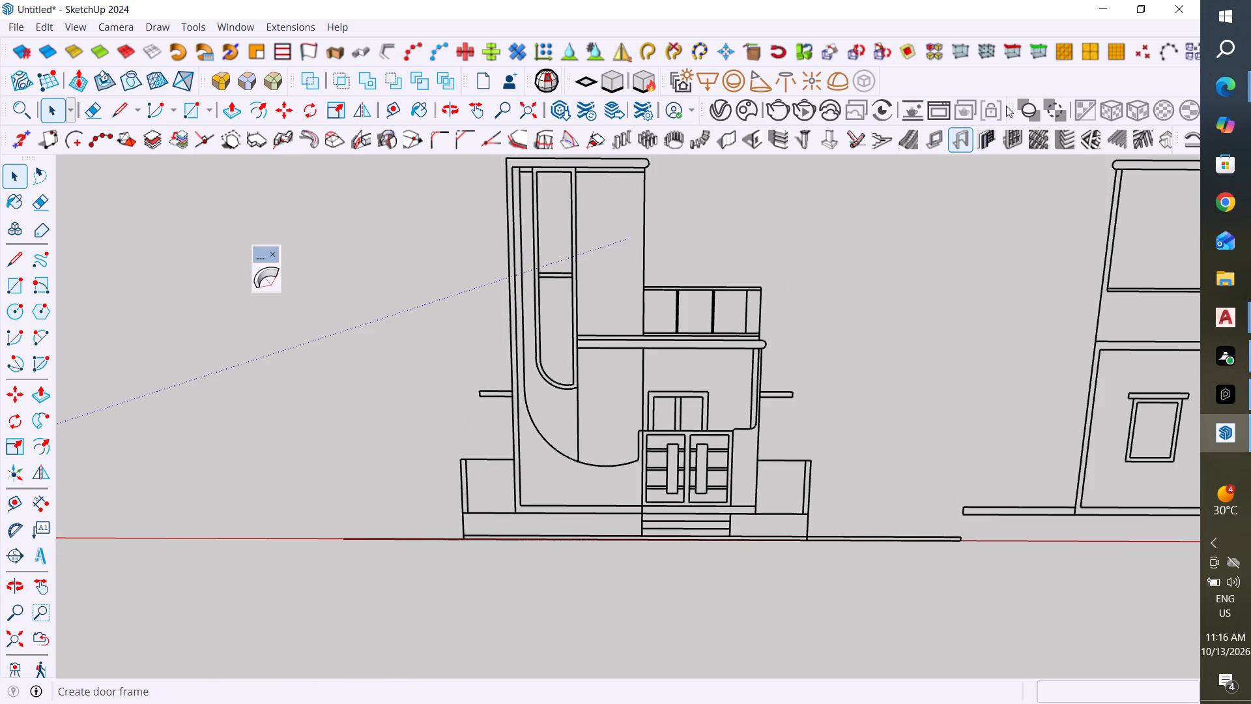
Take the model window out of full size and move it aside briefly to check the D5 Render download progress.
click(1145, 10)
drag(833, 87, 842, 224)
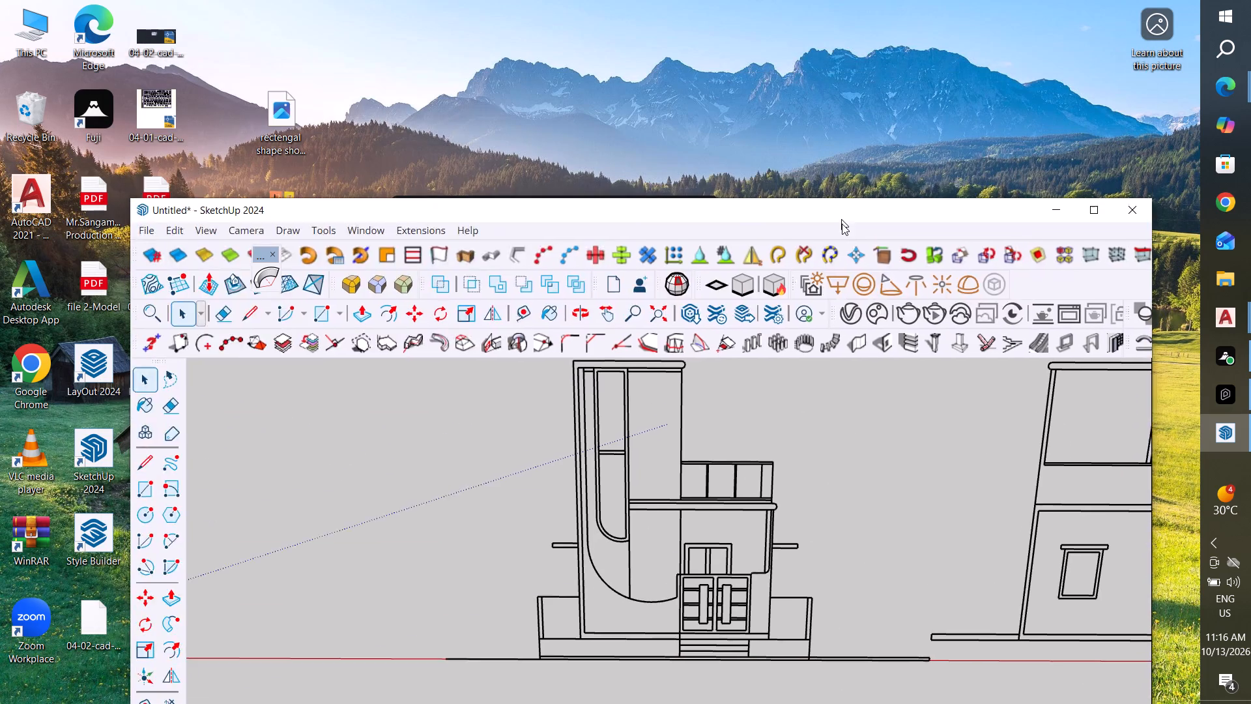
drag(842, 224, 818, 512)
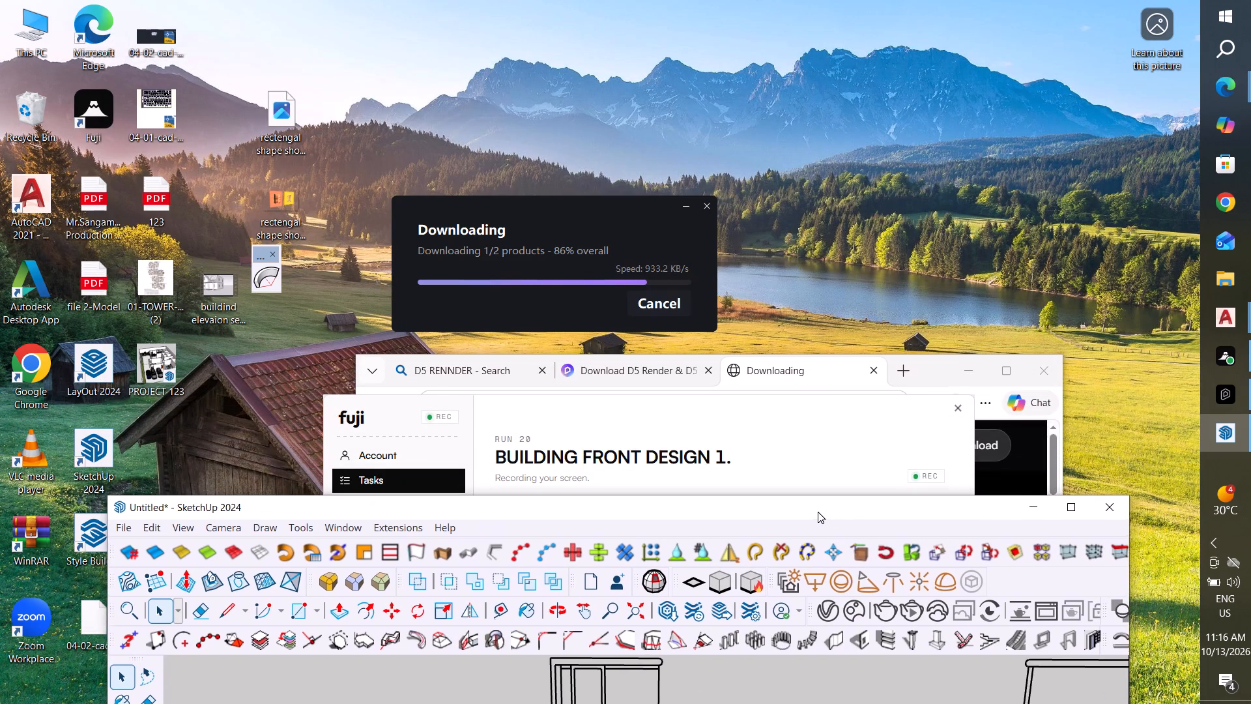
drag(818, 512, 863, 40)
Examine the staircase and entrance on the furnished floor plan, and compare them with the front elevation's tower, balcony and doors.
scroll(779, 230, up, 2)
middle_drag(740, 274, 740, 297)
middle_click(742, 296)
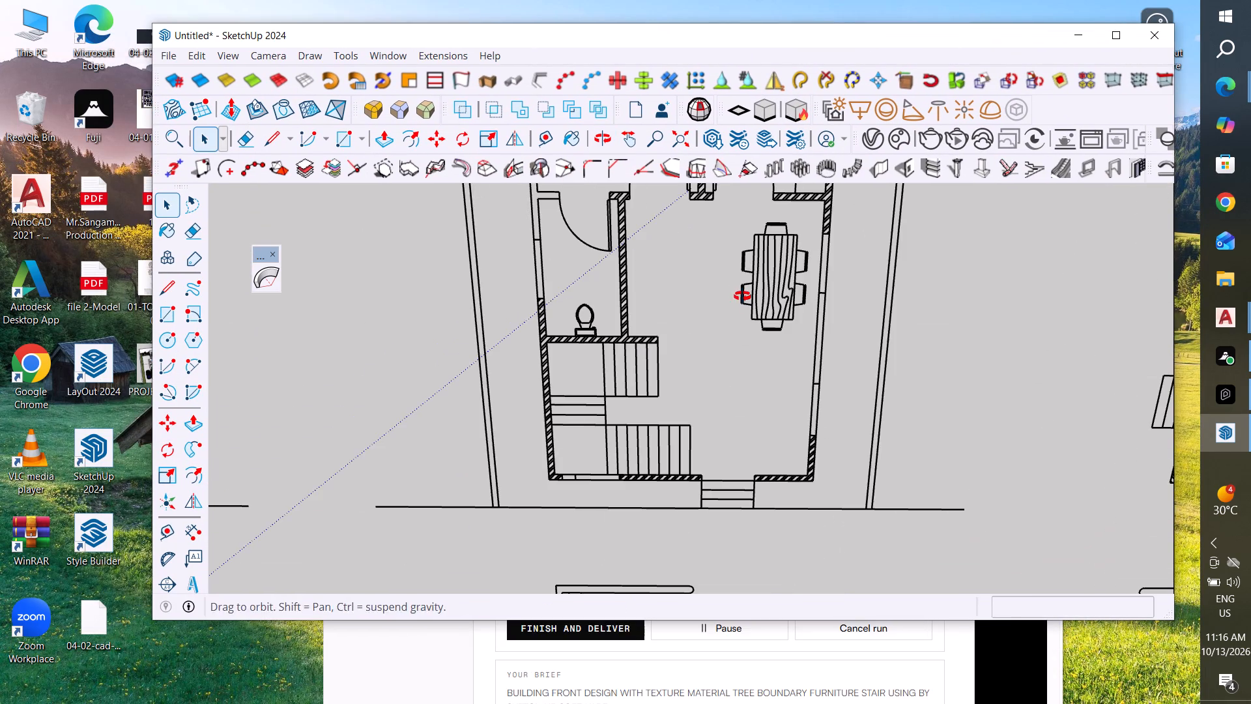
scroll(739, 300, down, 15)
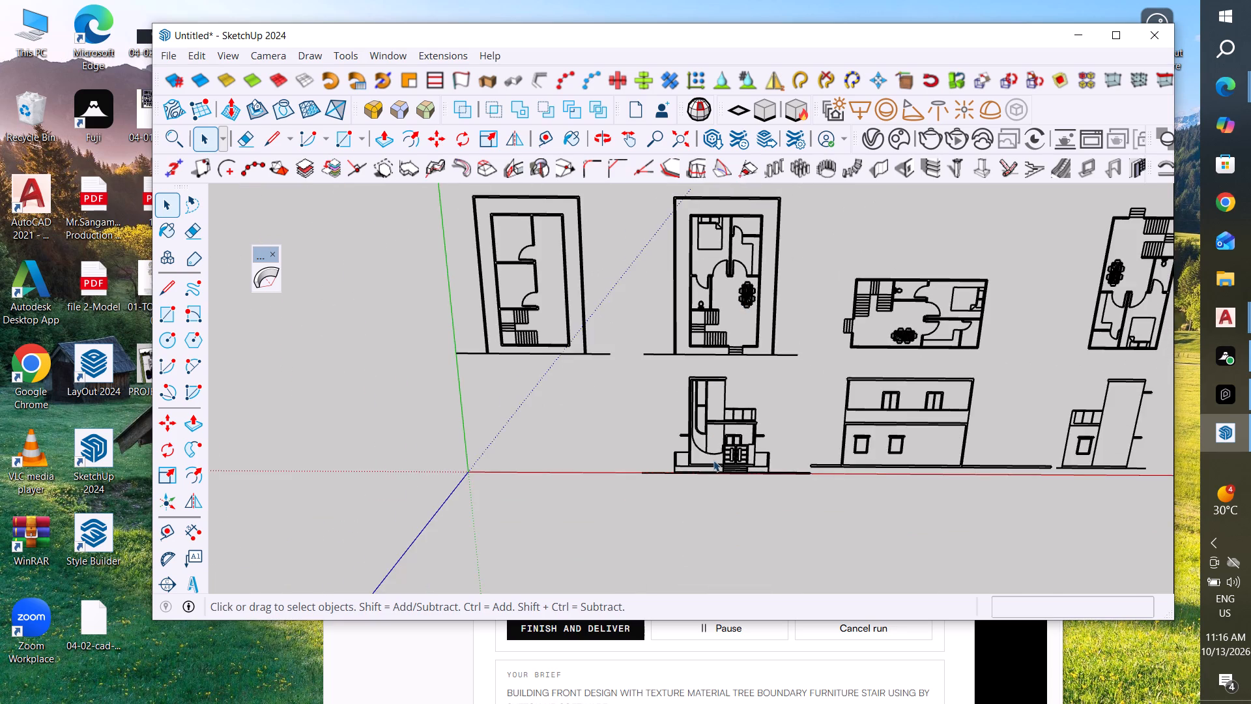
scroll(713, 460, up, 5)
scroll(721, 400, up, 5)
middle_drag(701, 492, 673, 383)
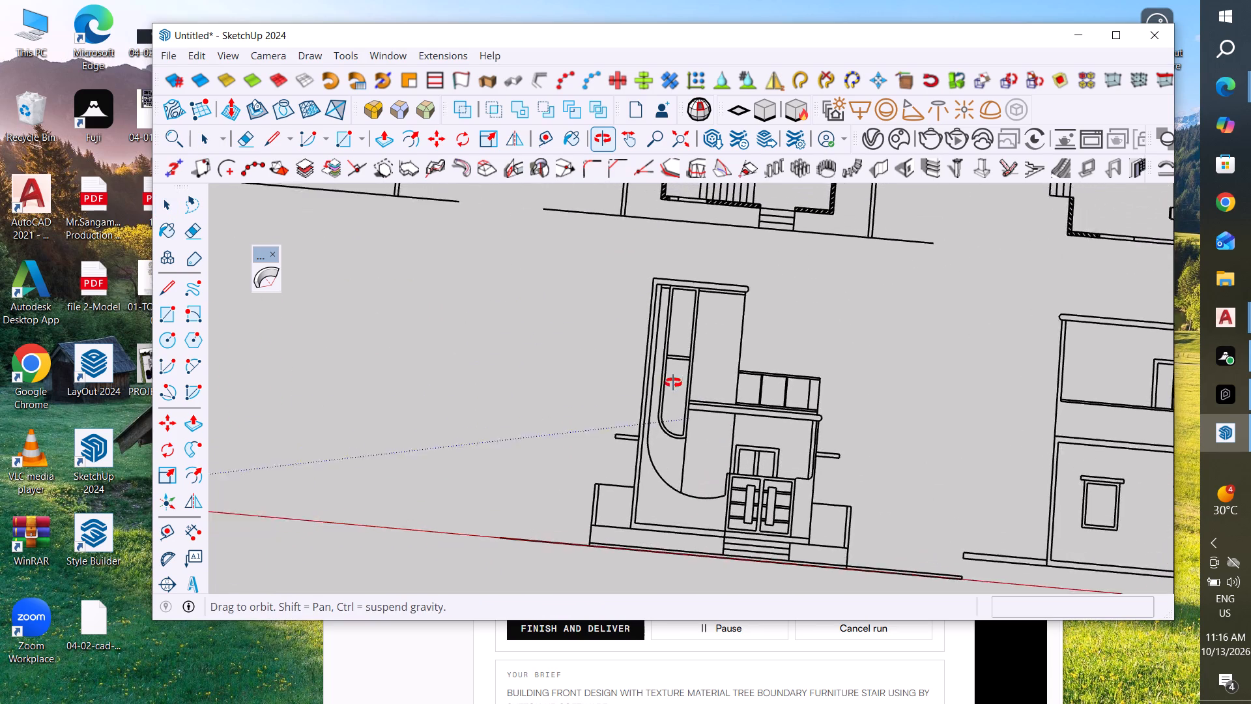
middle_drag(673, 383, 751, 374)
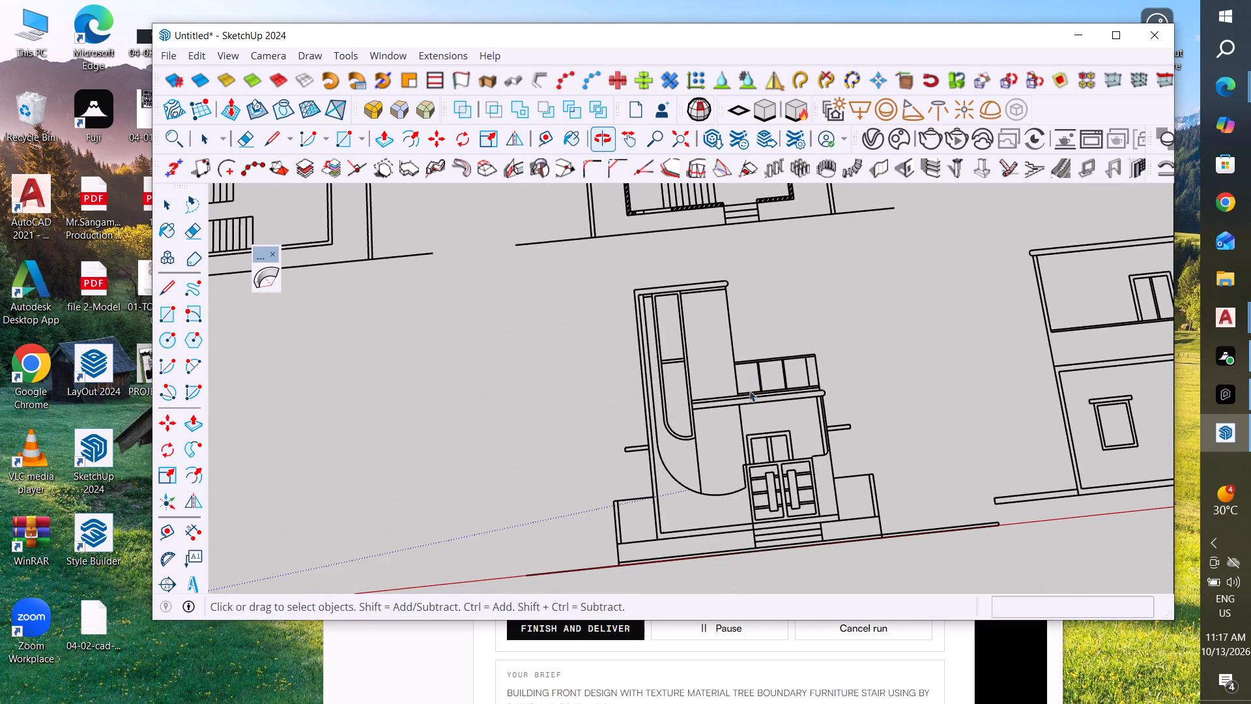
scroll(798, 513, down, 2)
middle_drag(799, 543, 777, 563)
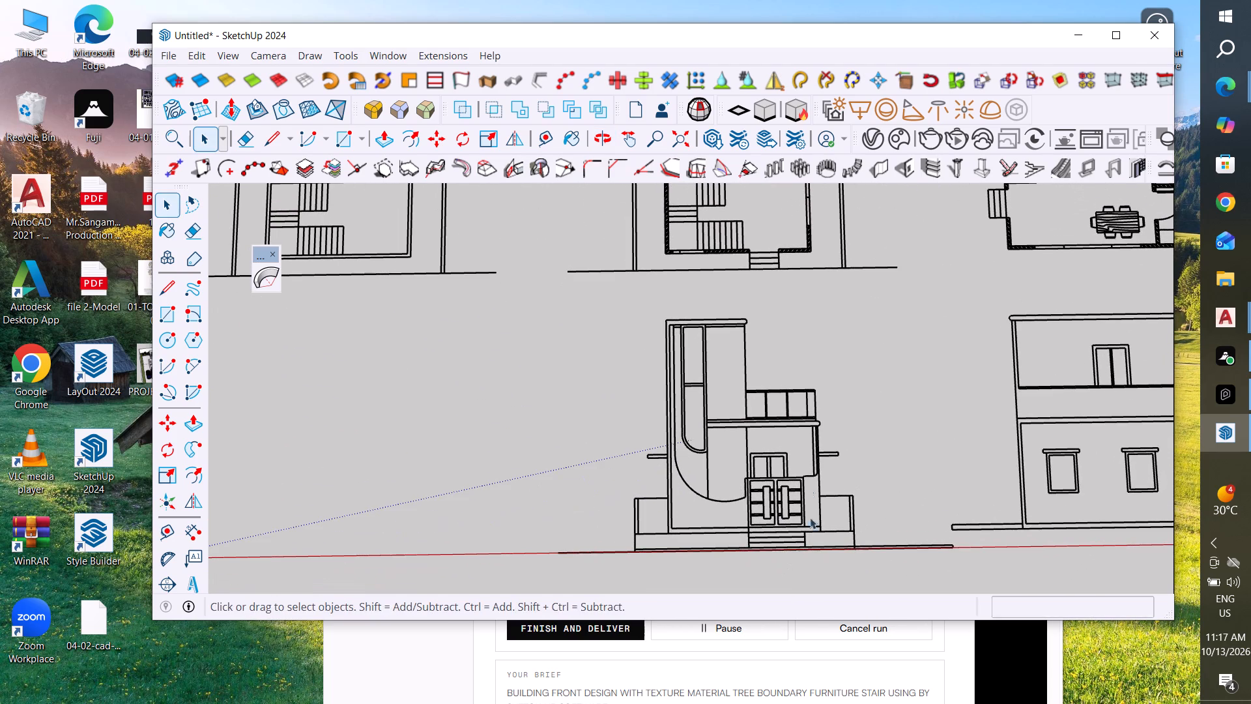
middle_drag(789, 456, 790, 501)
middle_drag(852, 511, 842, 517)
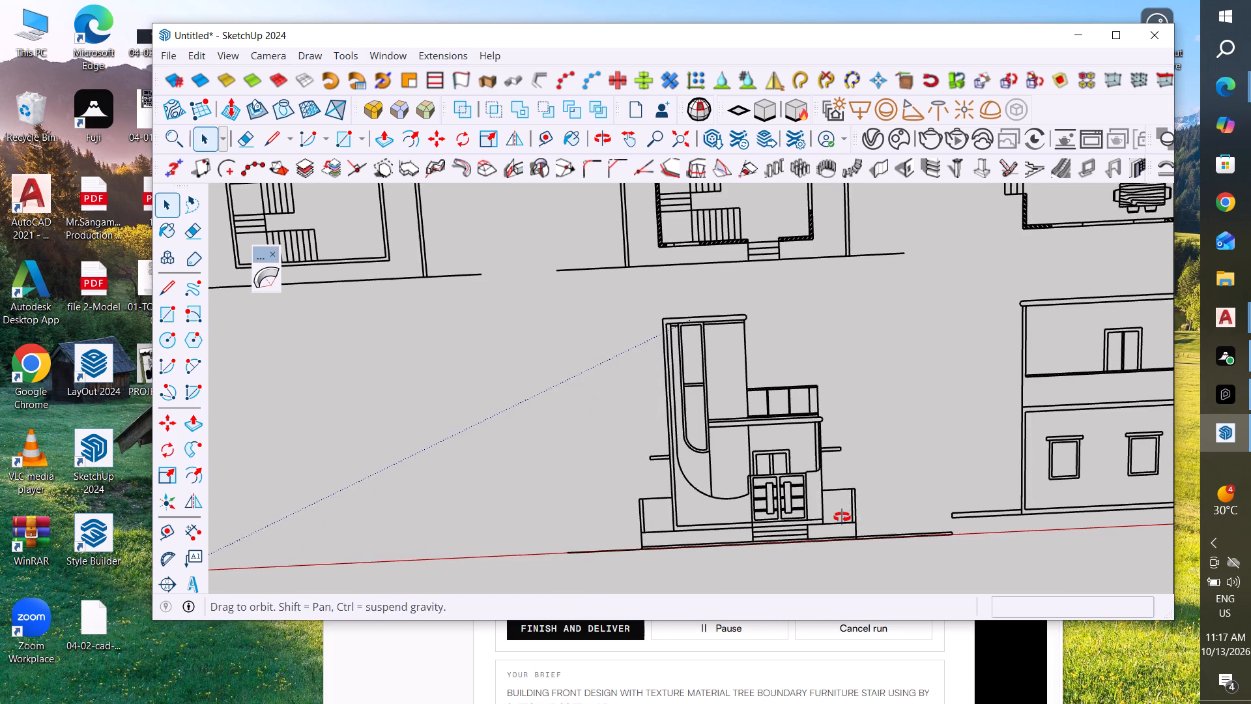
middle_drag(842, 517, 885, 467)
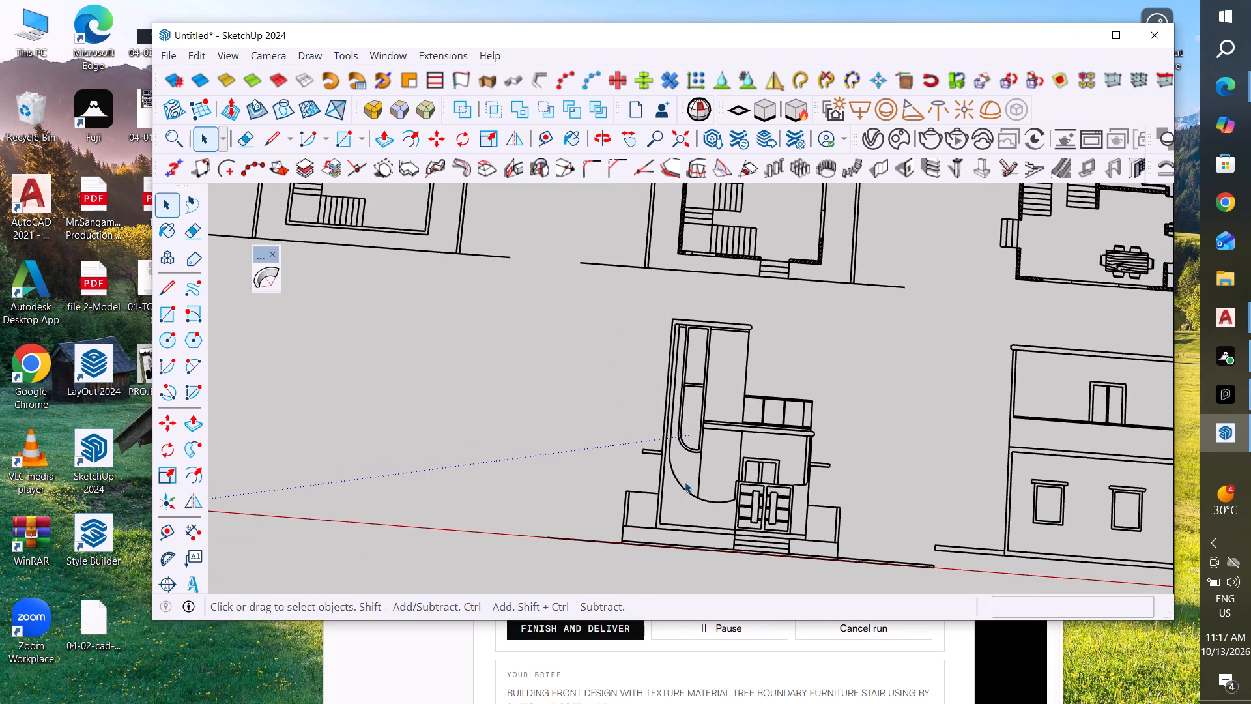
middle_drag(684, 482, 707, 490)
scroll(747, 514, up, 5)
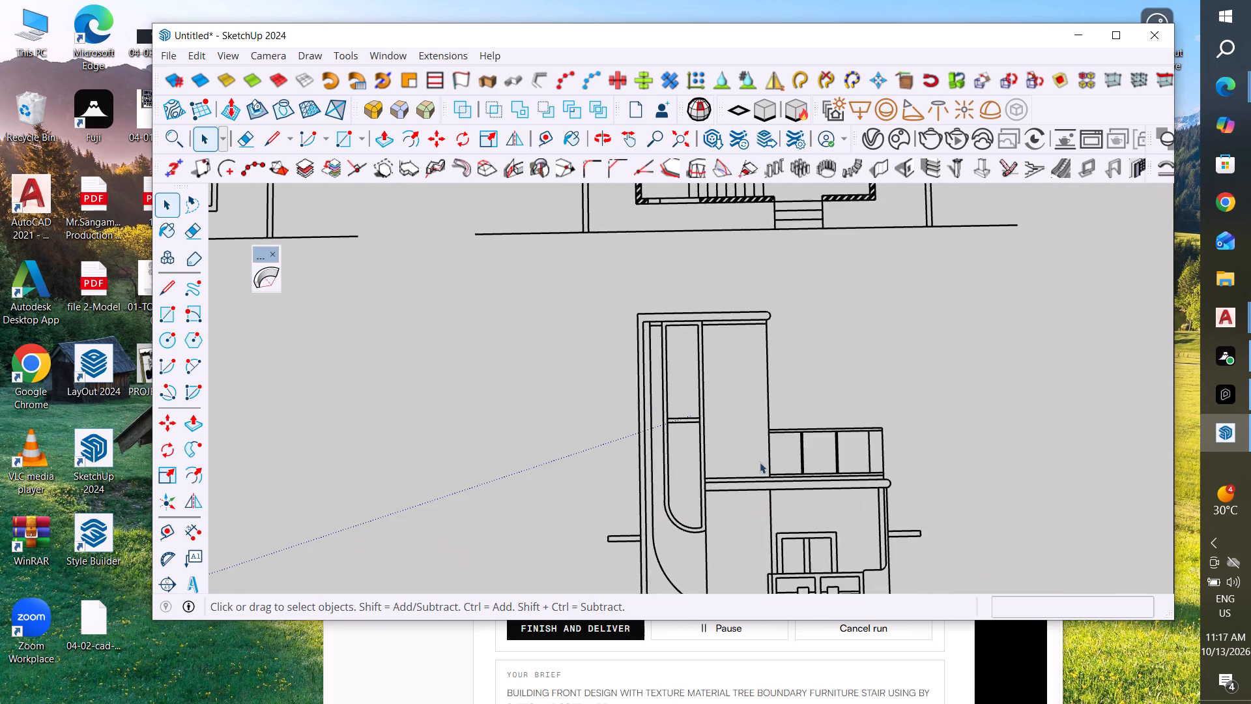
scroll(753, 381, up, 3)
scroll(763, 338, down, 6)
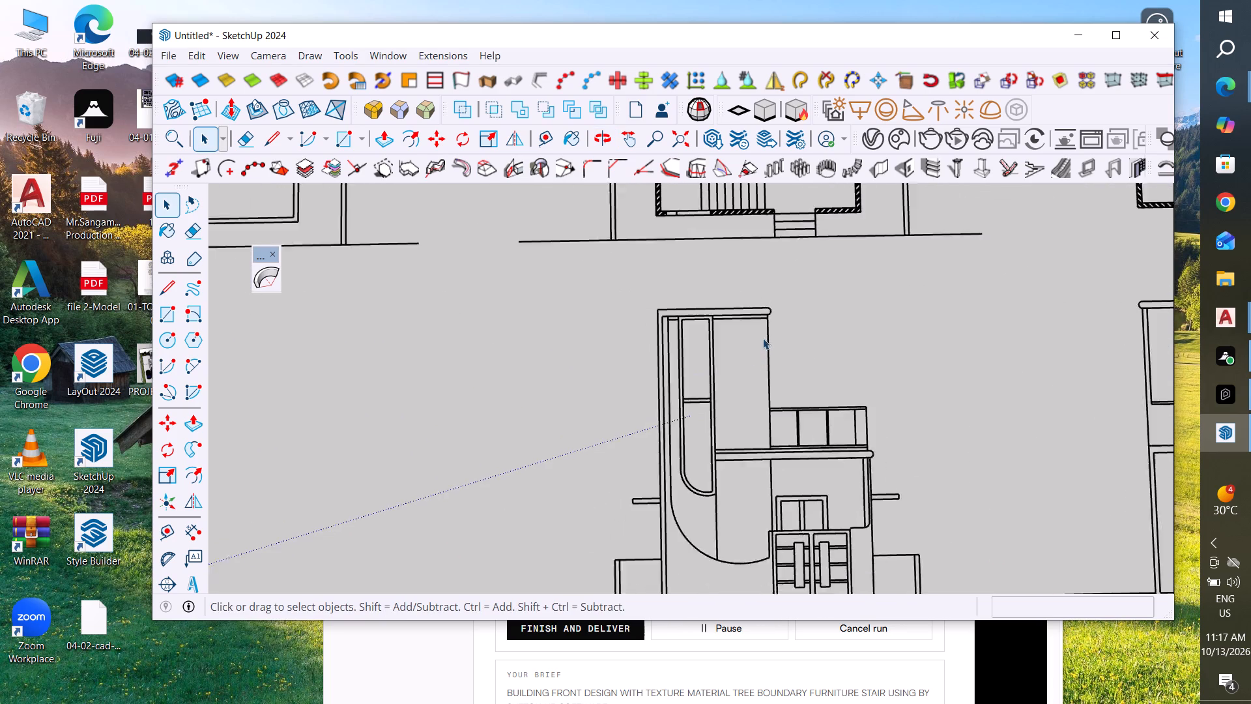
Draw a rectangle about 3 3/4 by 10 3/16 inches on the front elevation, from the entrance door's base corner to the tower's top outer corner.
scroll(747, 356, down, 3)
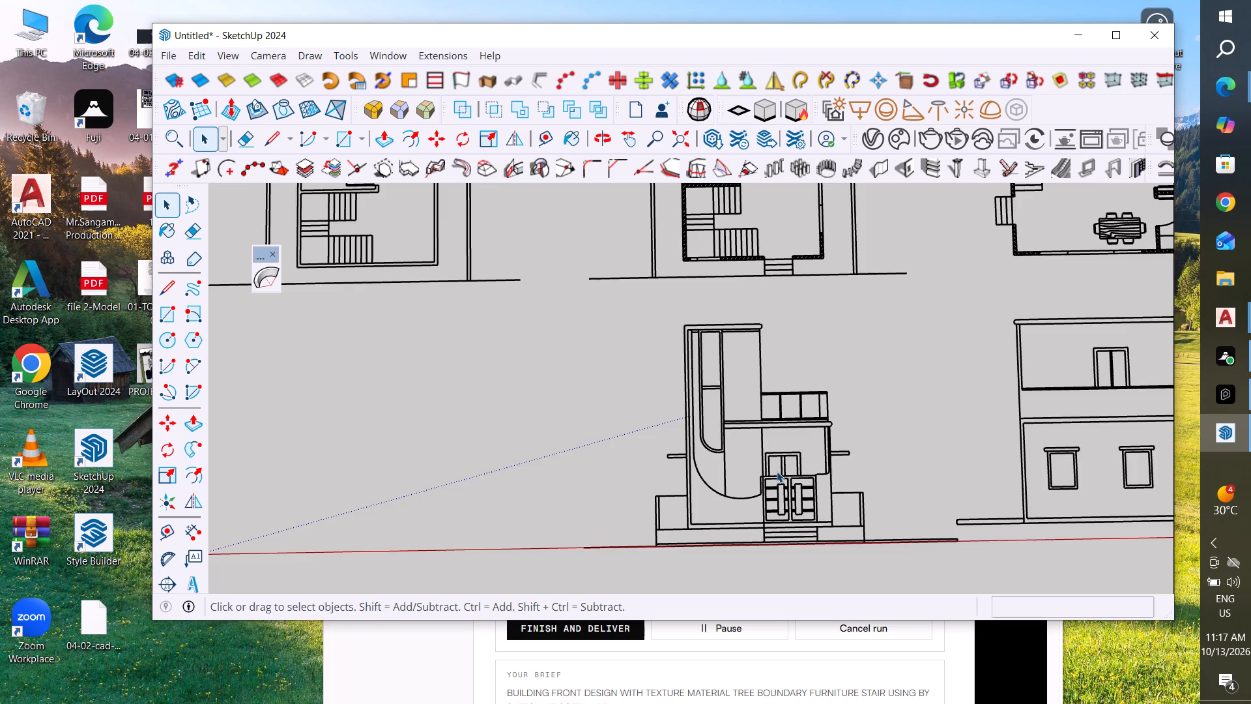
scroll(777, 471, up, 1)
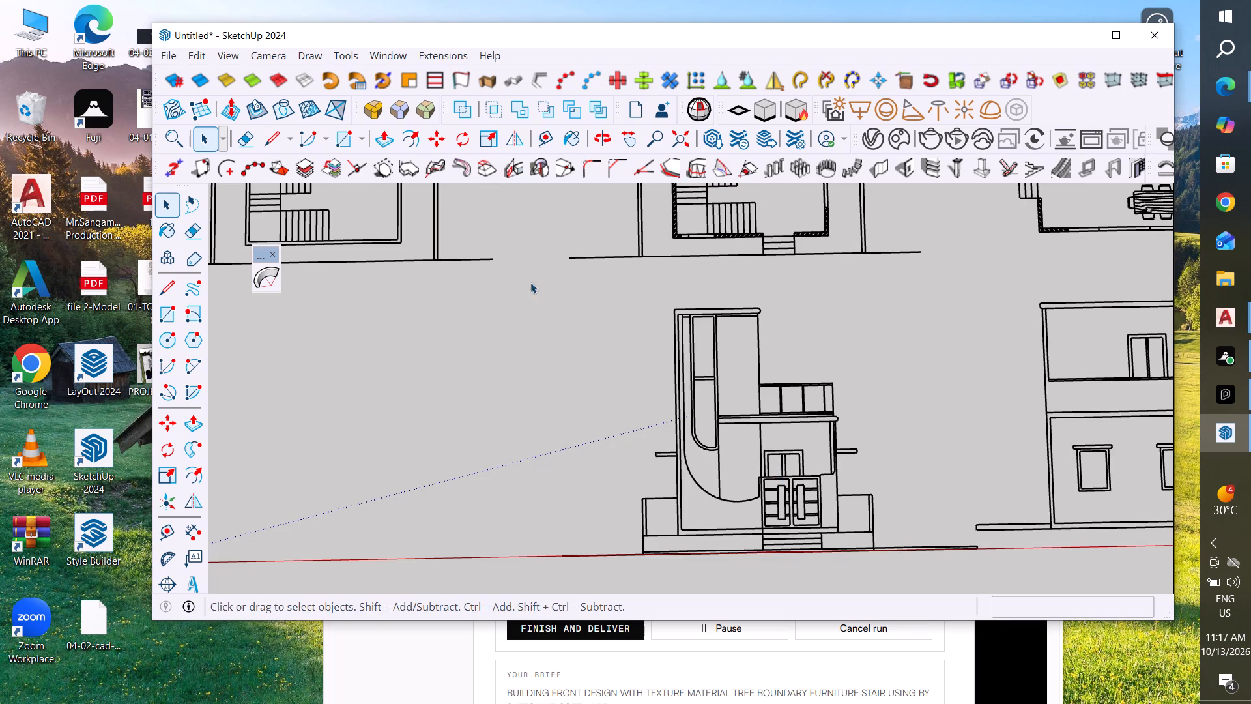
click(341, 143)
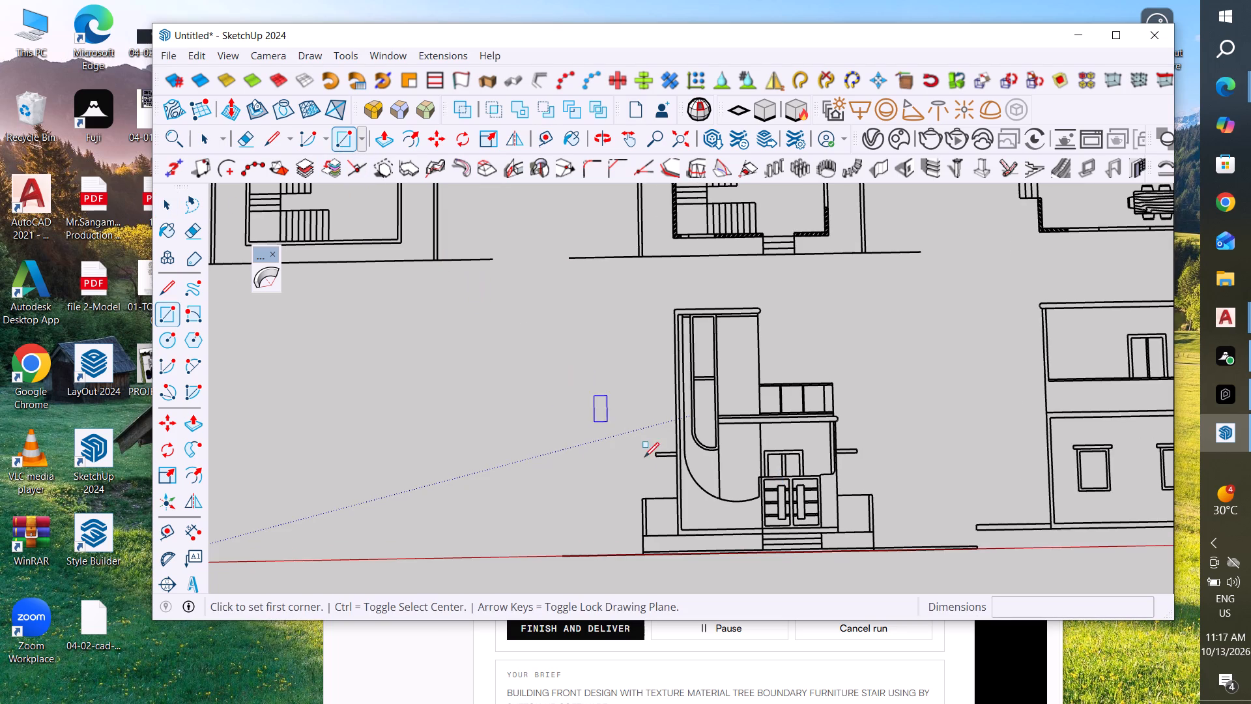
scroll(783, 528, up, 4)
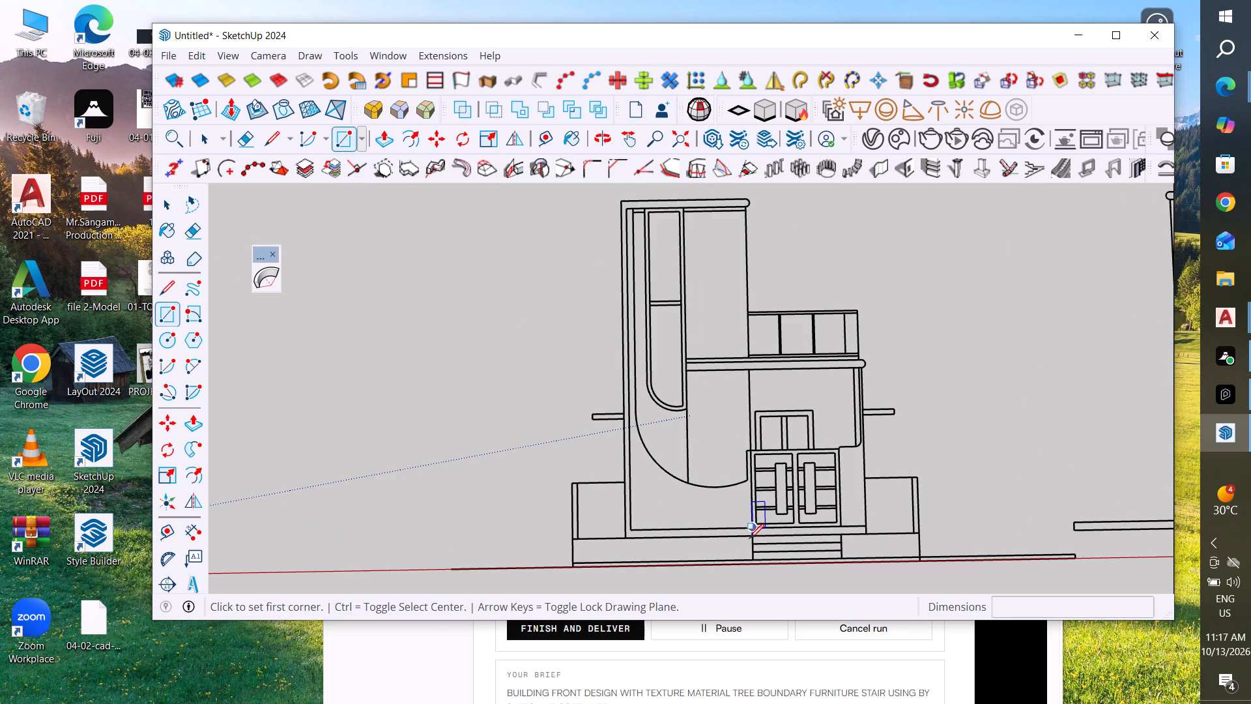
click(754, 539)
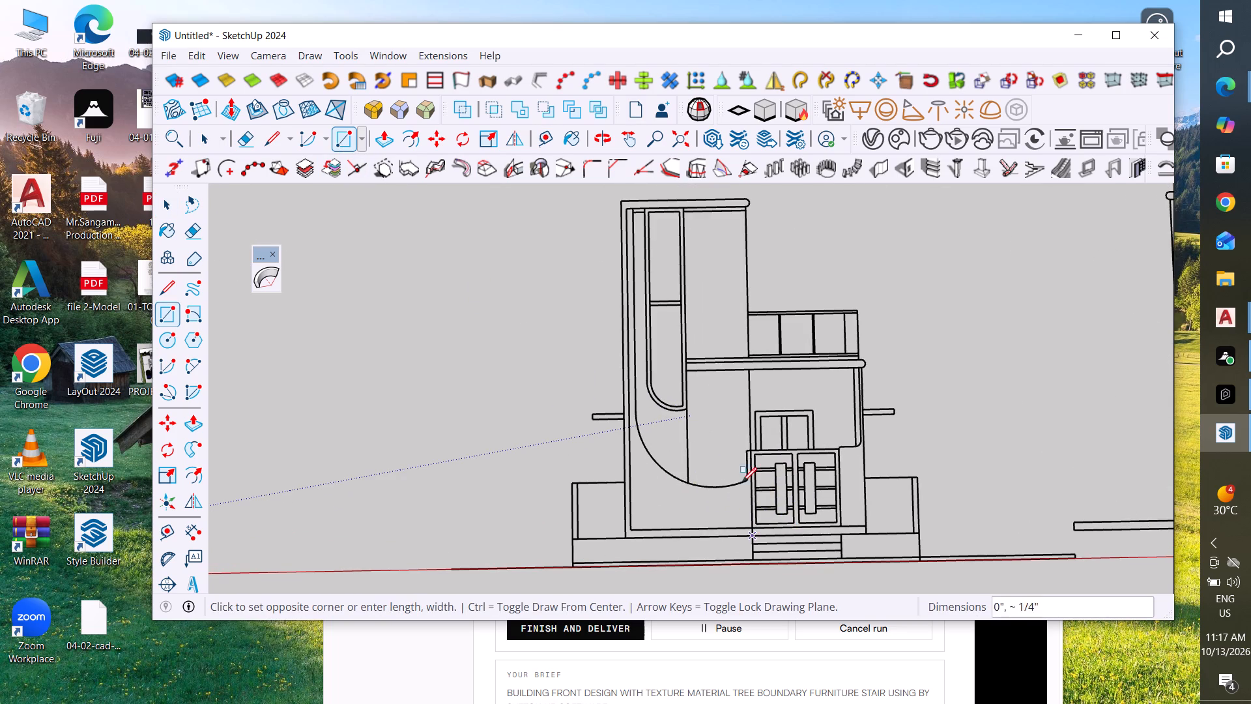
click(621, 200)
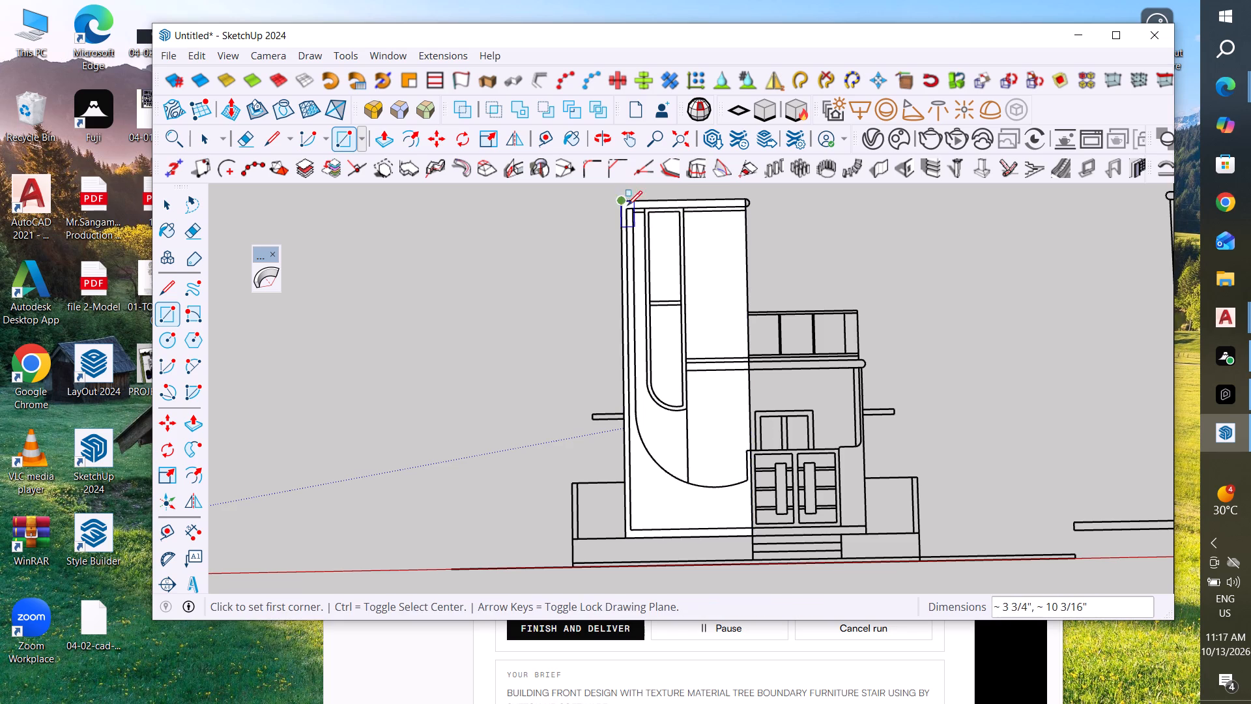
click(169, 203)
Examine the new tower face and the surrounding plans and elevations from several angles.
scroll(437, 363, down, 5)
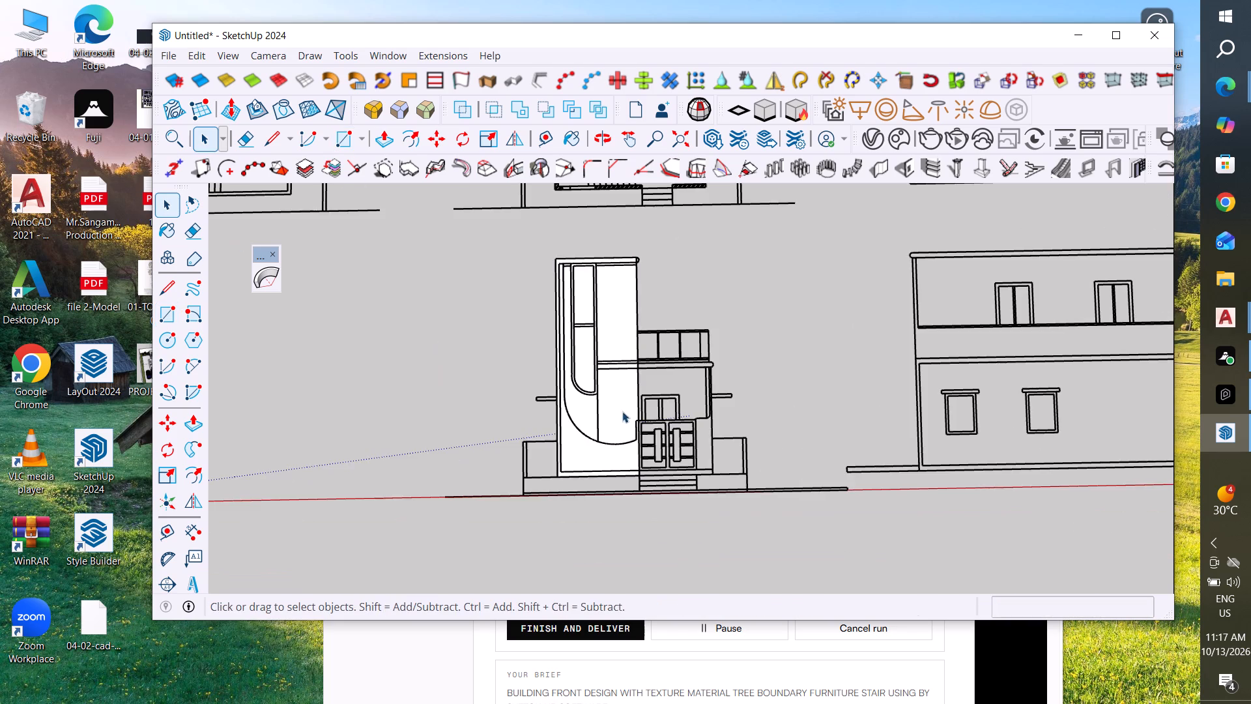
middle_drag(628, 424, 604, 546)
middle_drag(640, 454, 739, 458)
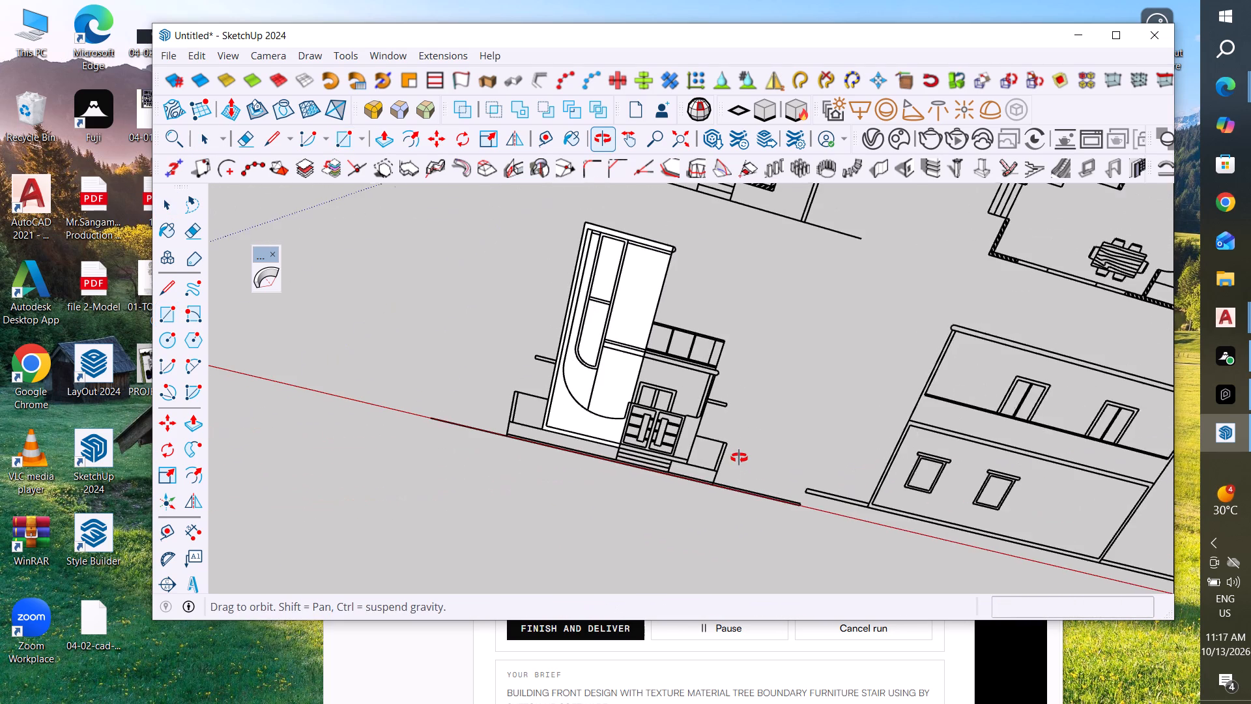
middle_drag(739, 458, 738, 456)
scroll(609, 424, down, 6)
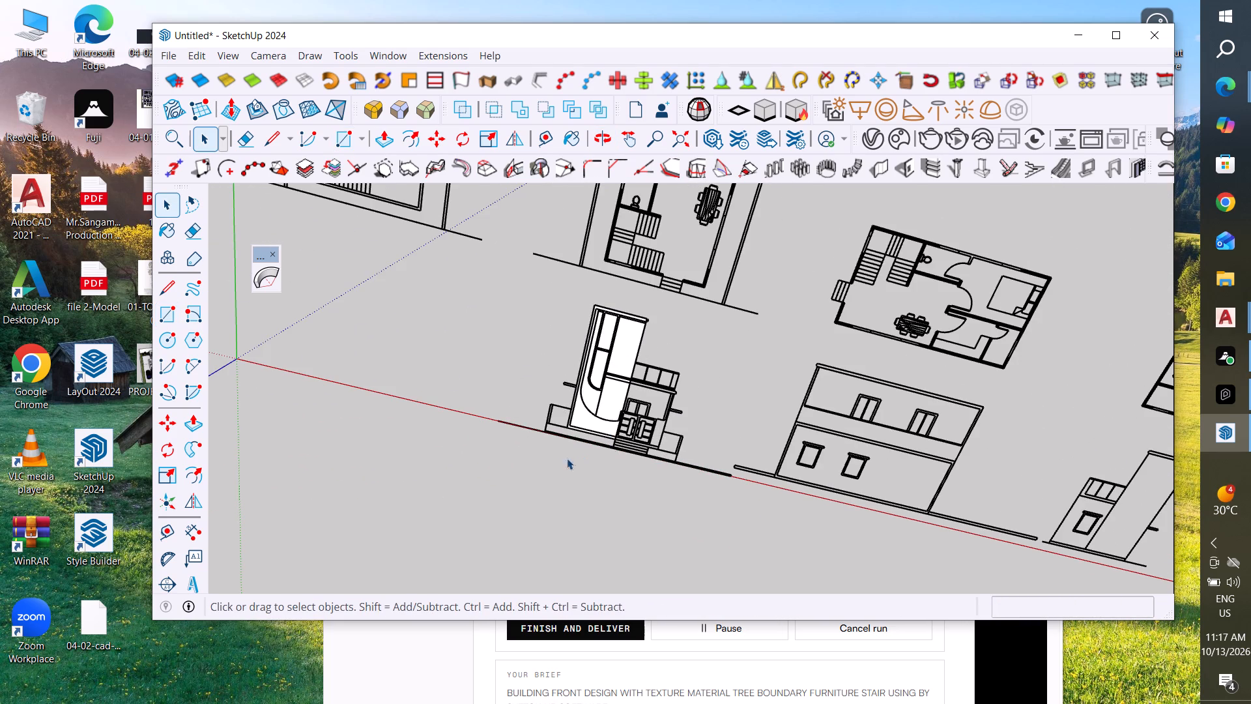
scroll(558, 461, down, 5)
middle_drag(549, 463, 624, 402)
scroll(581, 444, up, 3)
middle_drag(569, 475, 672, 467)
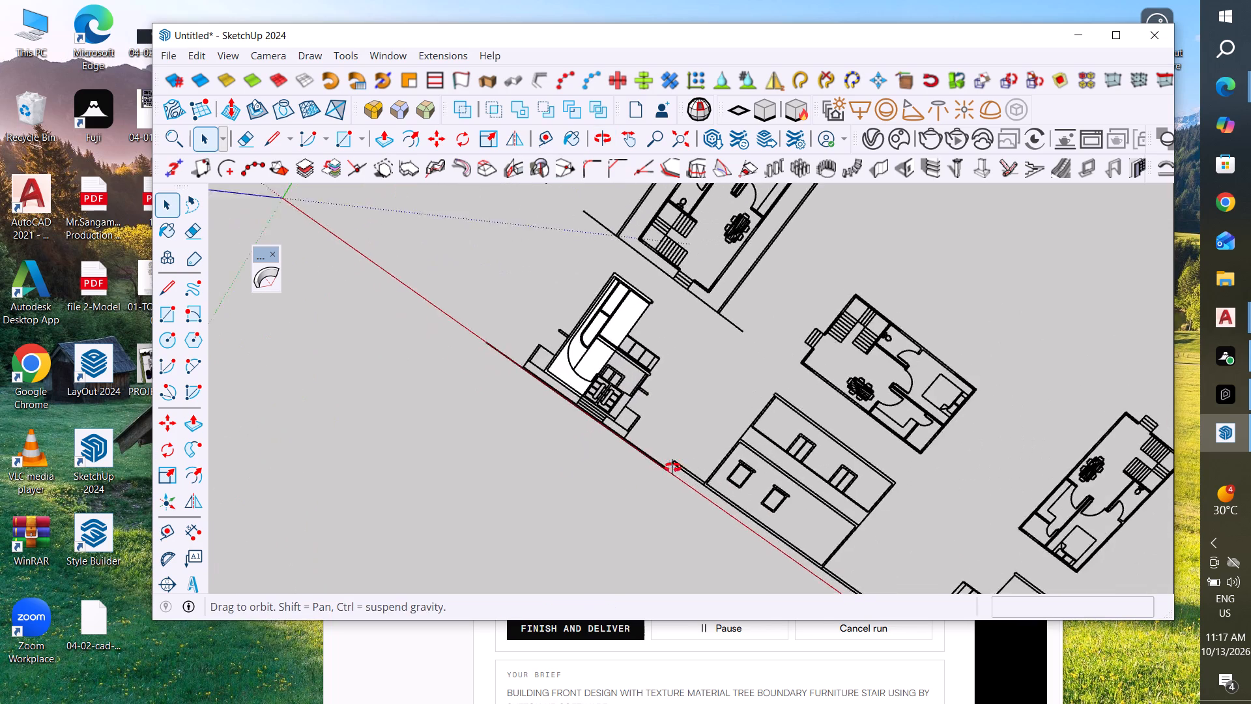
middle_drag(672, 467, 713, 336)
middle_drag(613, 415, 773, 214)
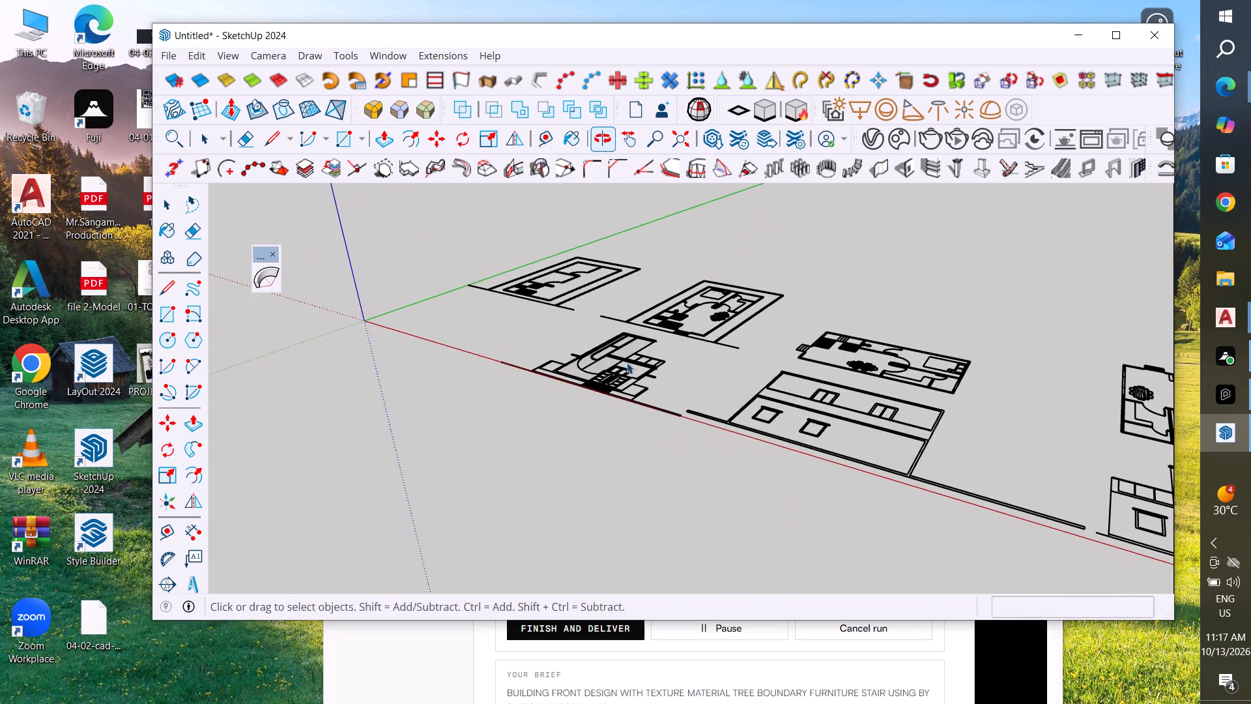
middle_drag(652, 360, 866, 383)
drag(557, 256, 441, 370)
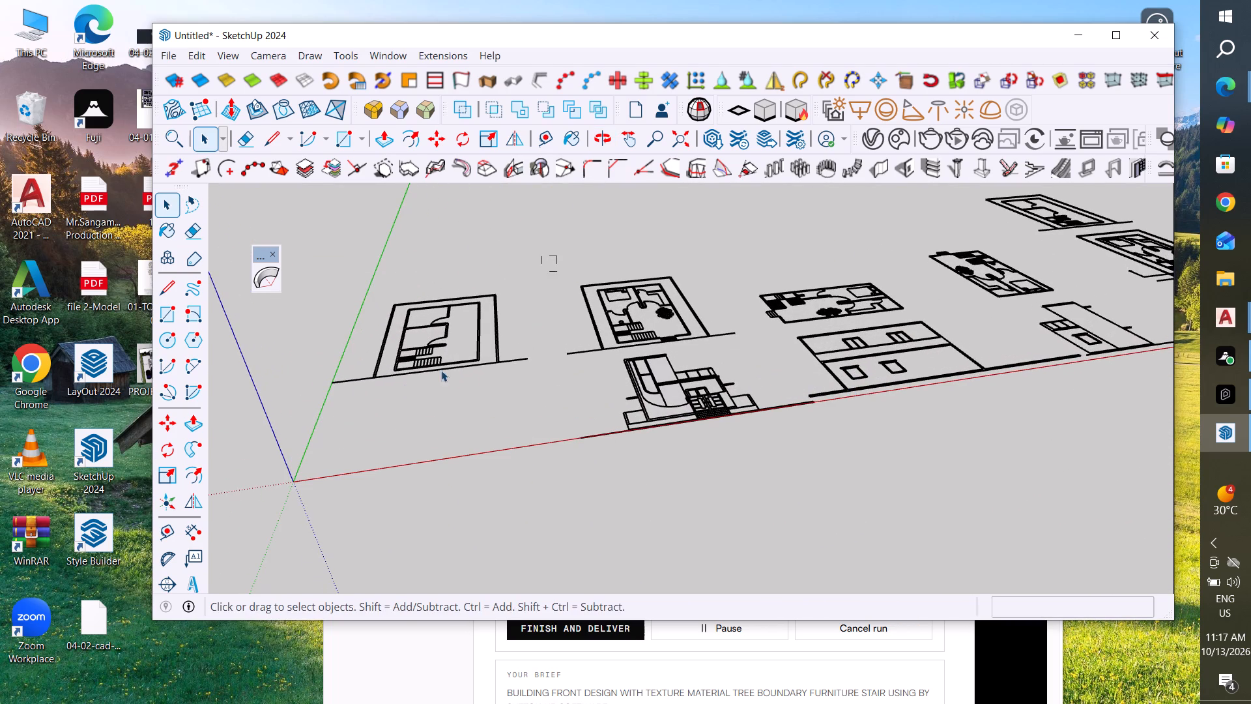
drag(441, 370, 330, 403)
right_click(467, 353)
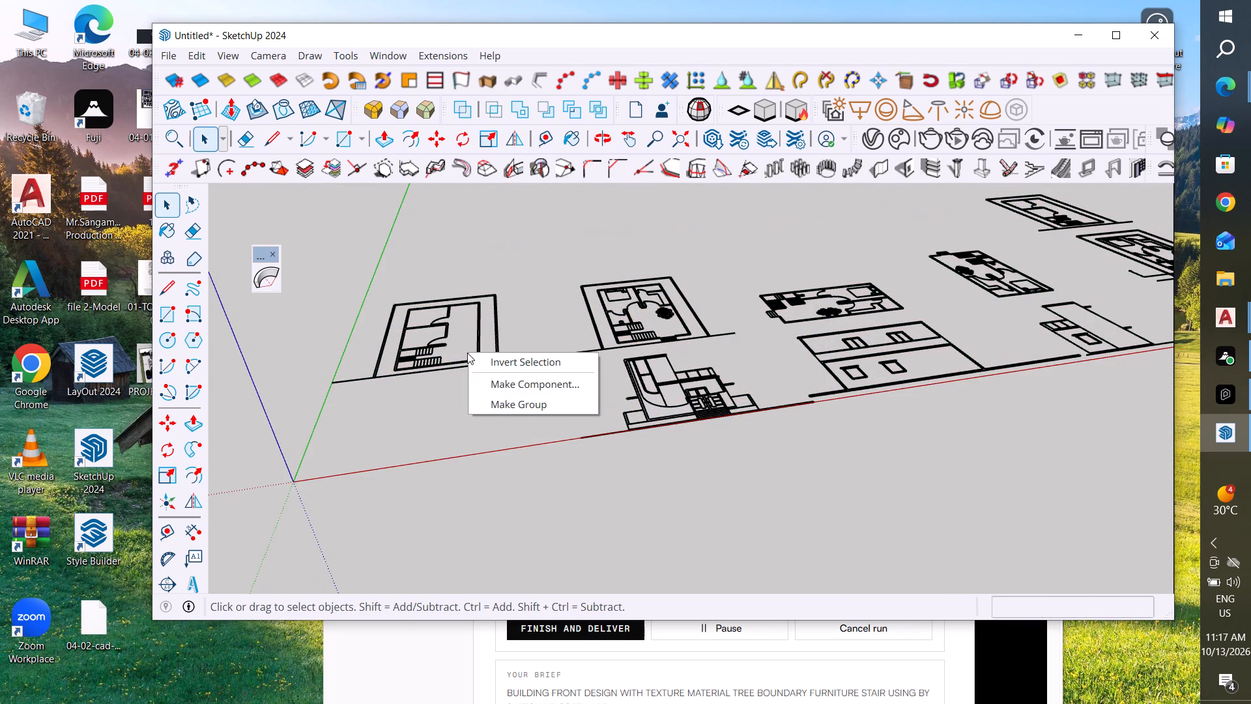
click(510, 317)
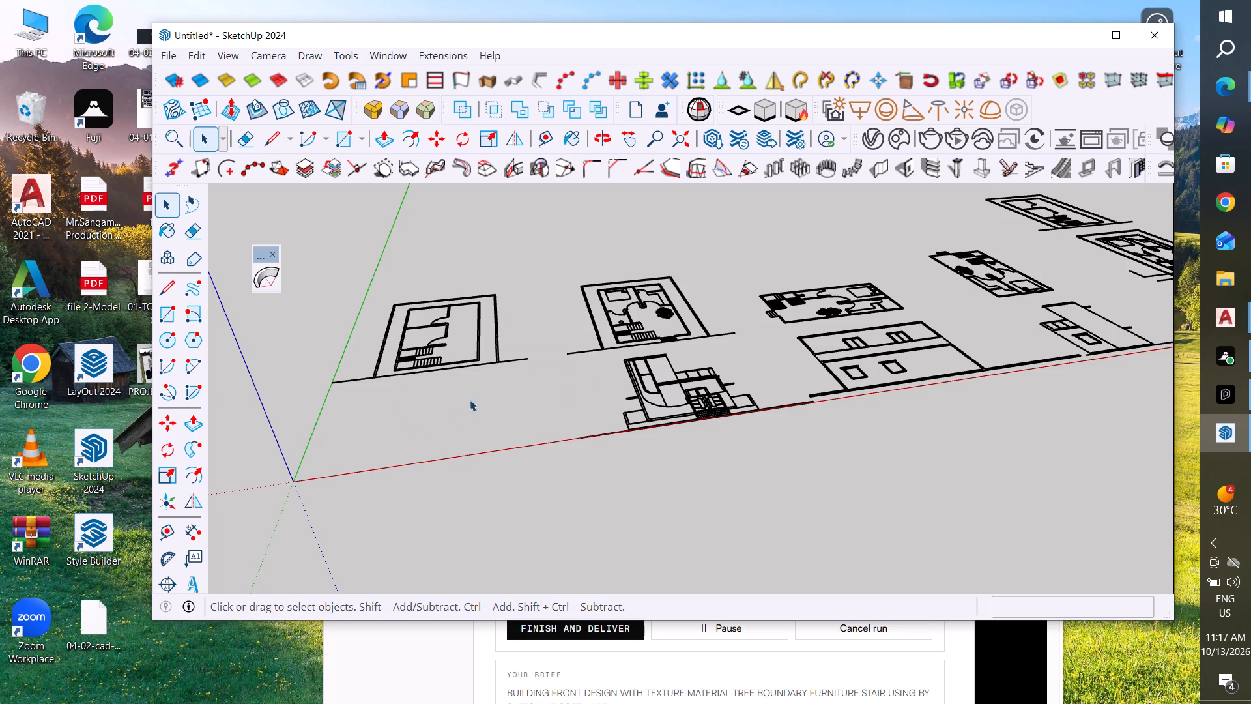
Explode the imported component holding all the plans and elevations so each drawing can be selected separately.
drag(558, 259, 319, 402)
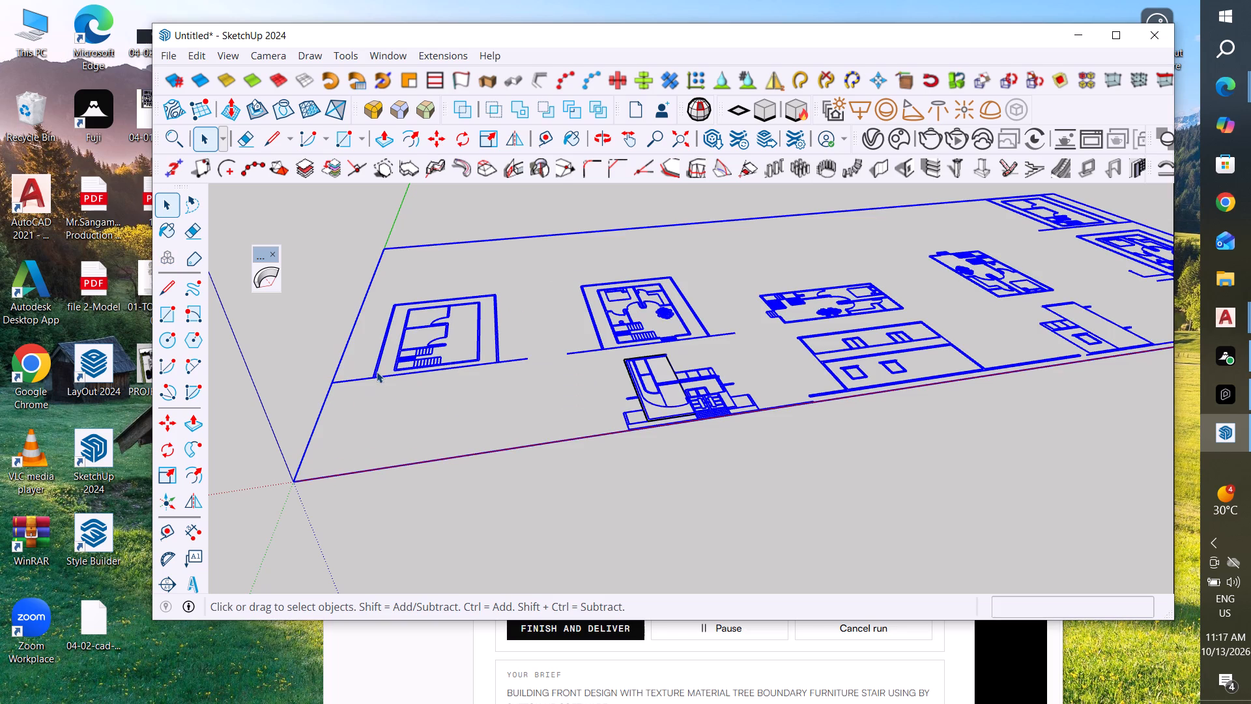
right_click(375, 375)
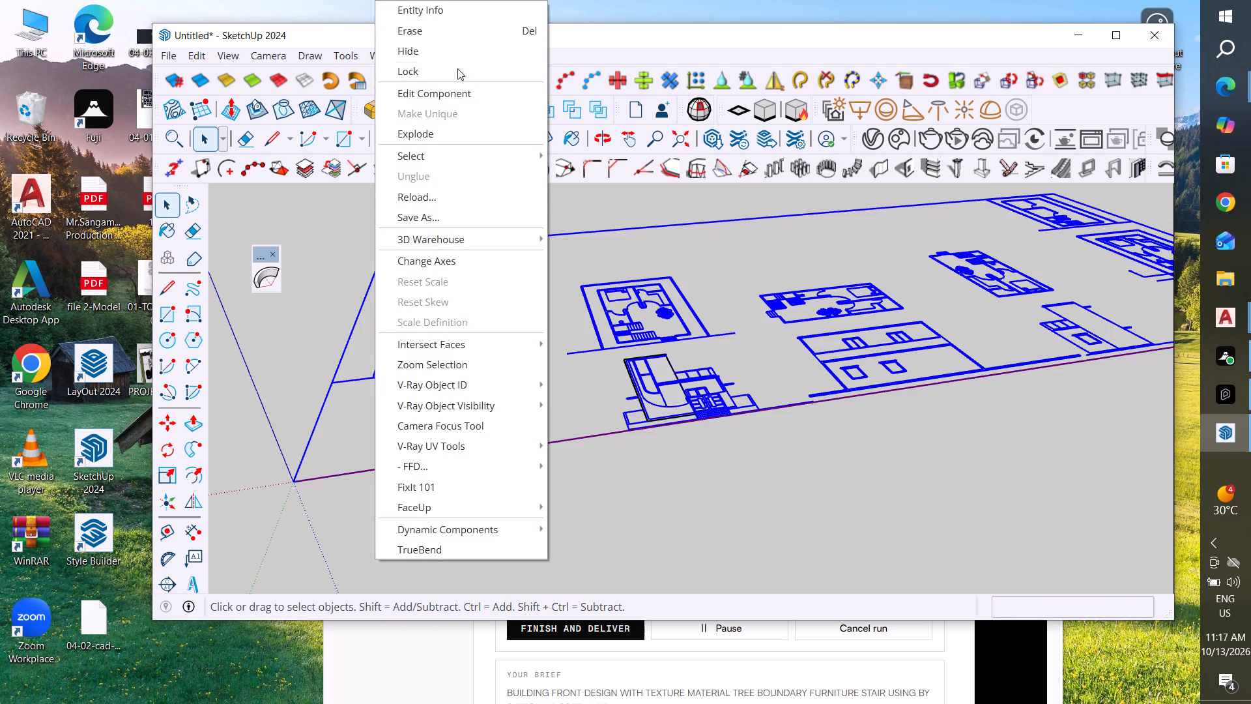
click(434, 133)
click(513, 360)
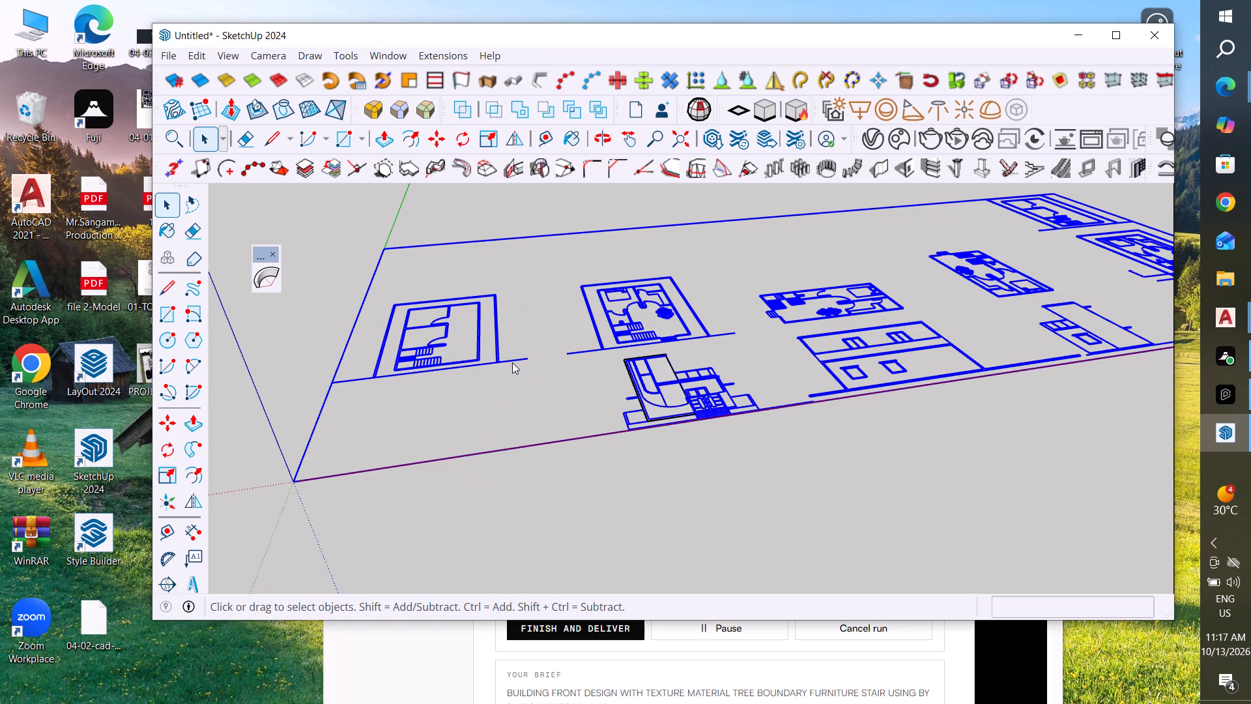
click(523, 397)
Hide the unfurnished floor plan nearest the origin, including its ground line, with the model window at full size.
drag(541, 261, 432, 375)
click(1117, 36)
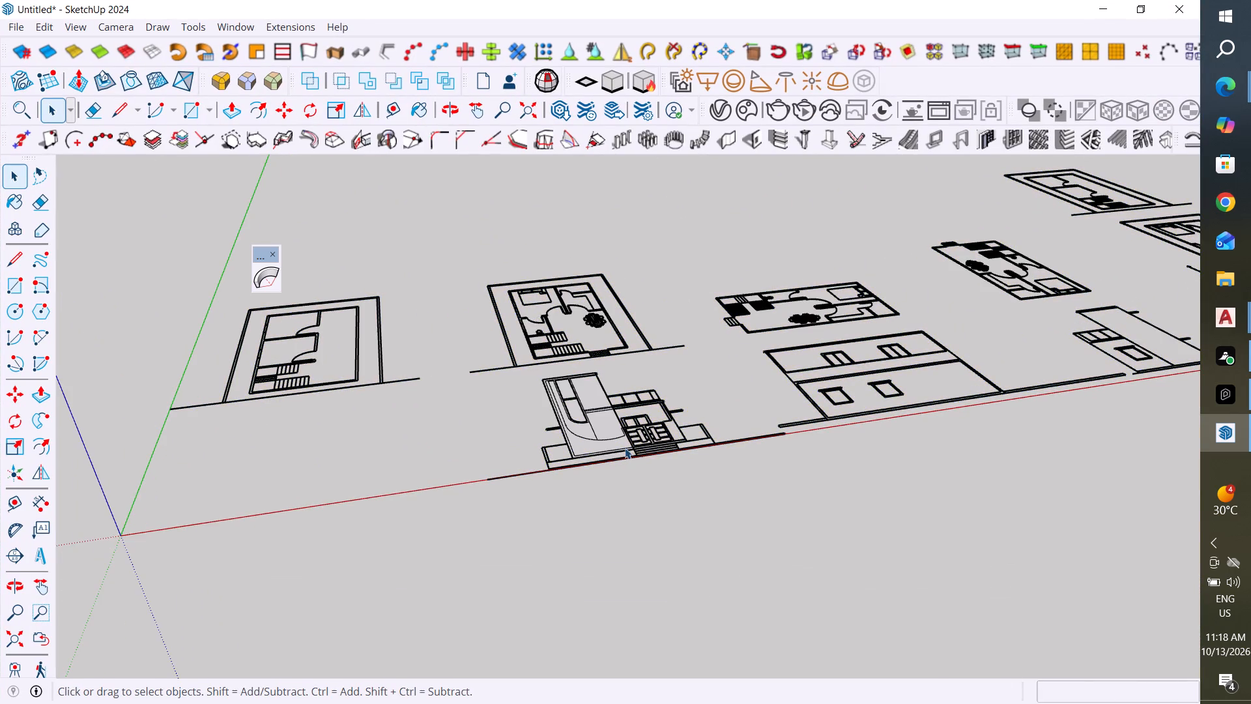
scroll(326, 361, up, 3)
scroll(591, 461, down, 4)
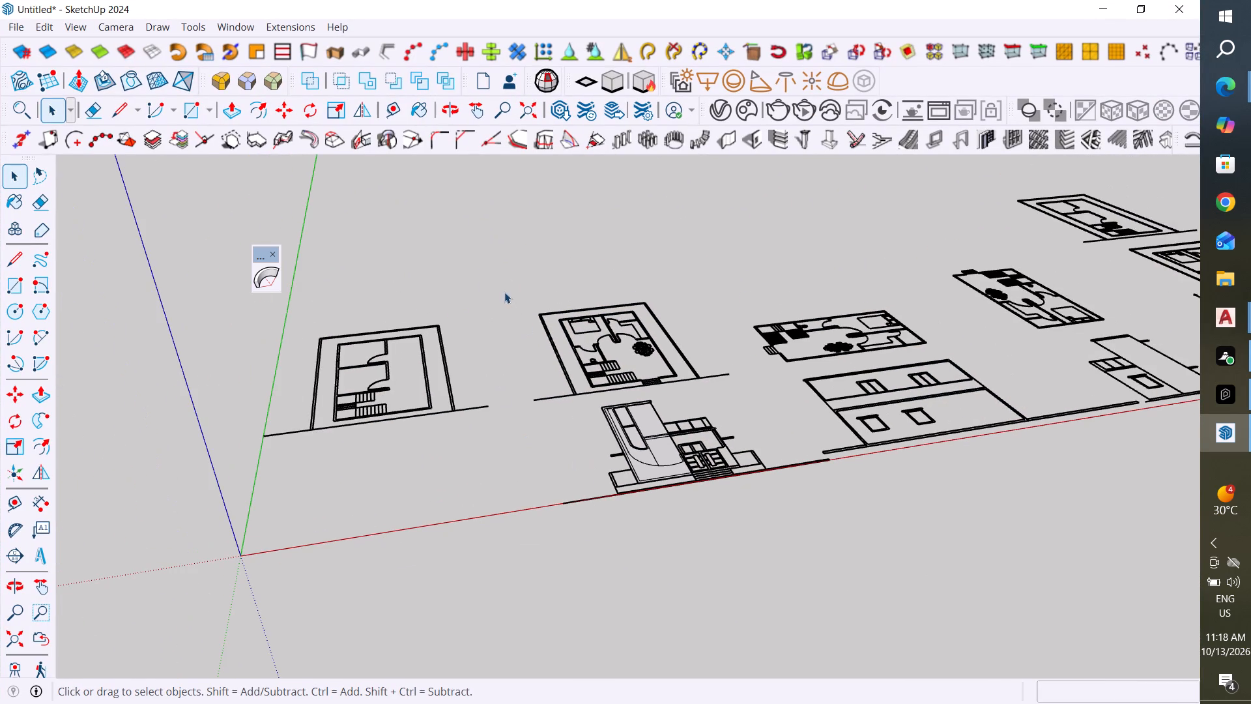
drag(504, 292, 226, 484)
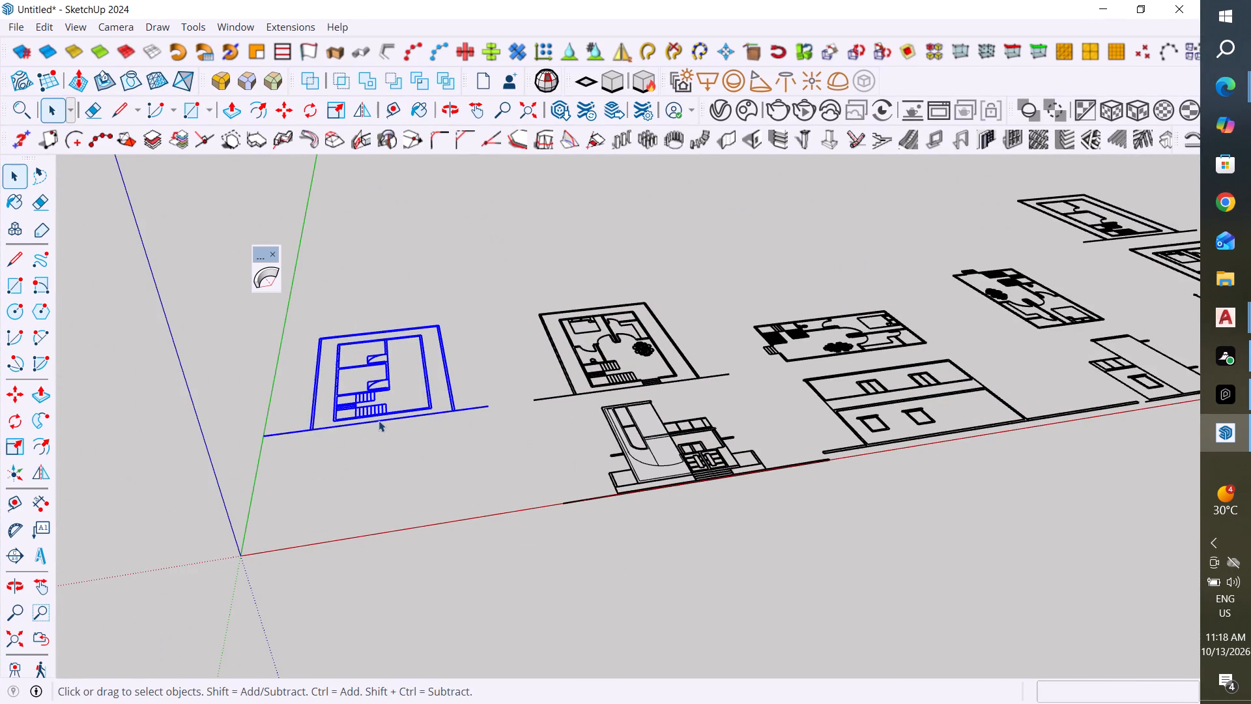
right_click(379, 413)
click(476, 57)
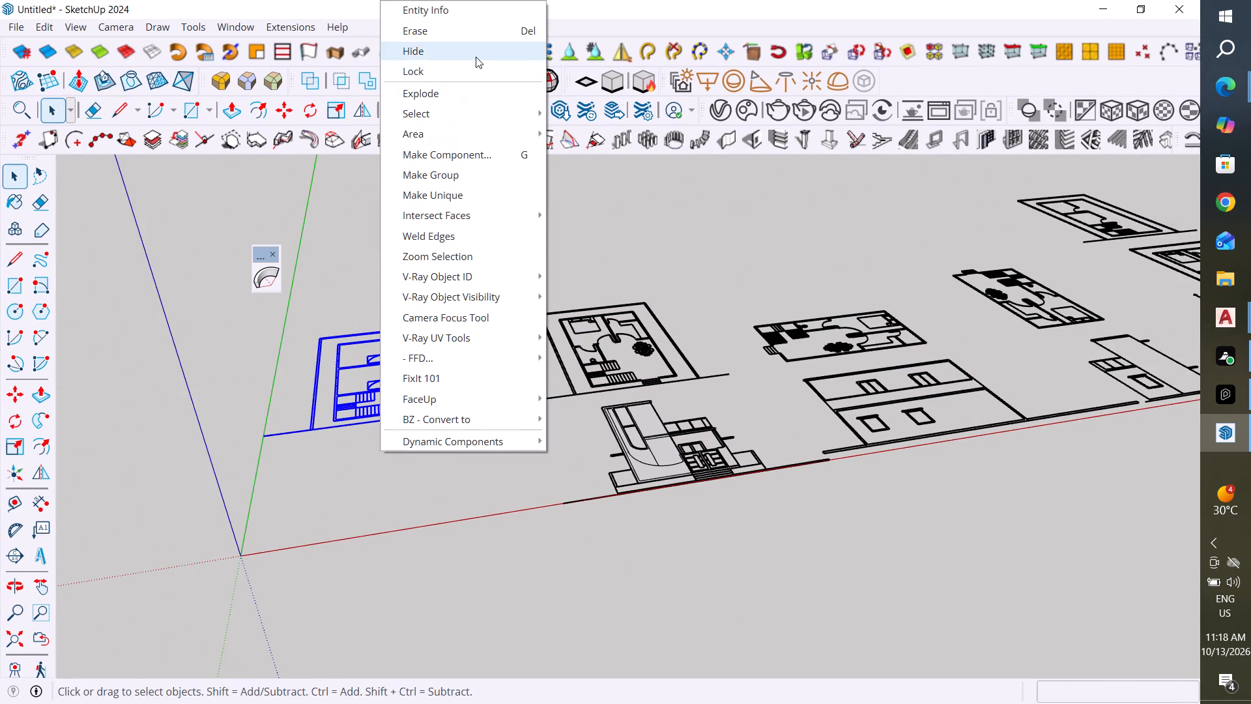
Hide the furnished floor plan behind the front elevation, including its boundary and ground line.
scroll(457, 389, down, 4)
middle_drag(599, 417, 577, 424)
drag(657, 284, 607, 347)
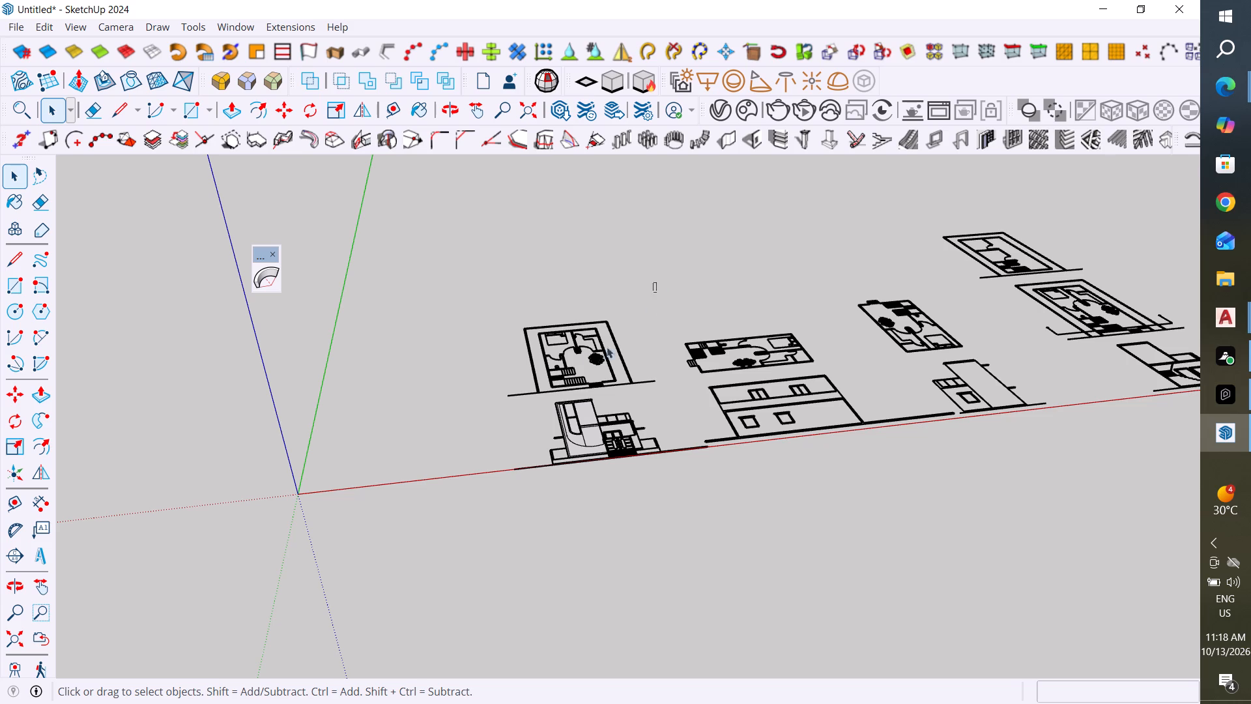
drag(607, 347, 500, 392)
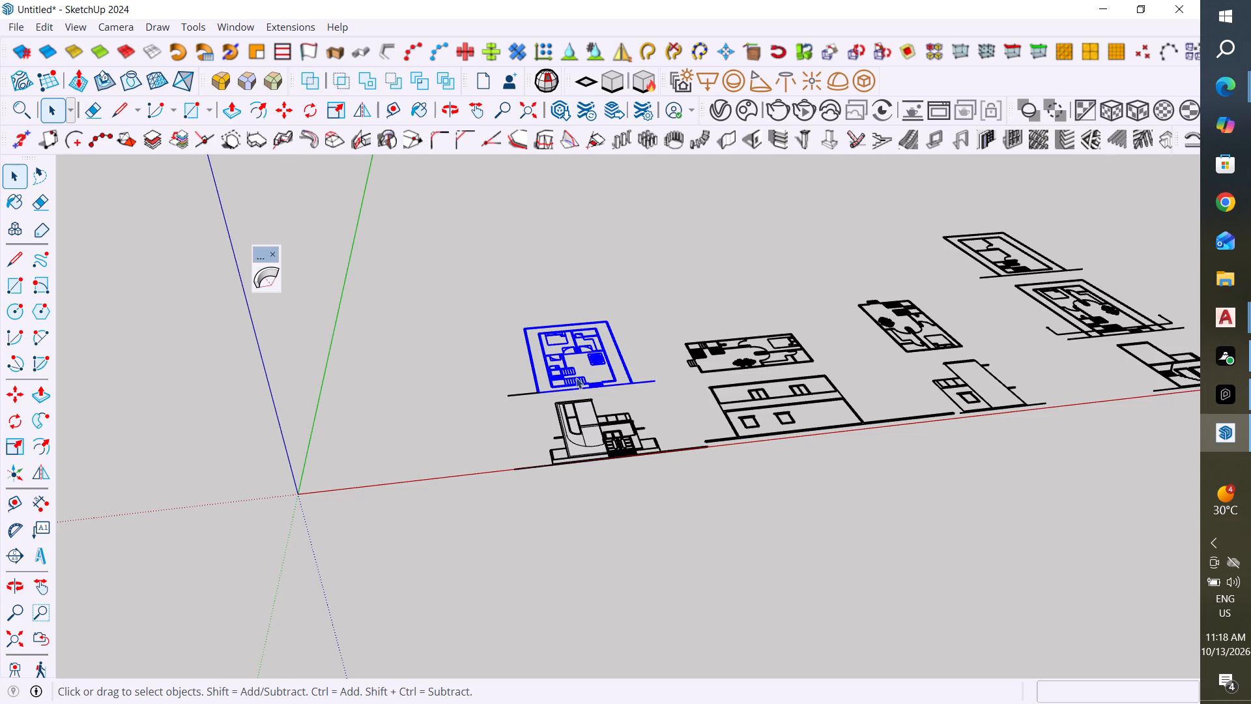
middle_drag(682, 393, 626, 501)
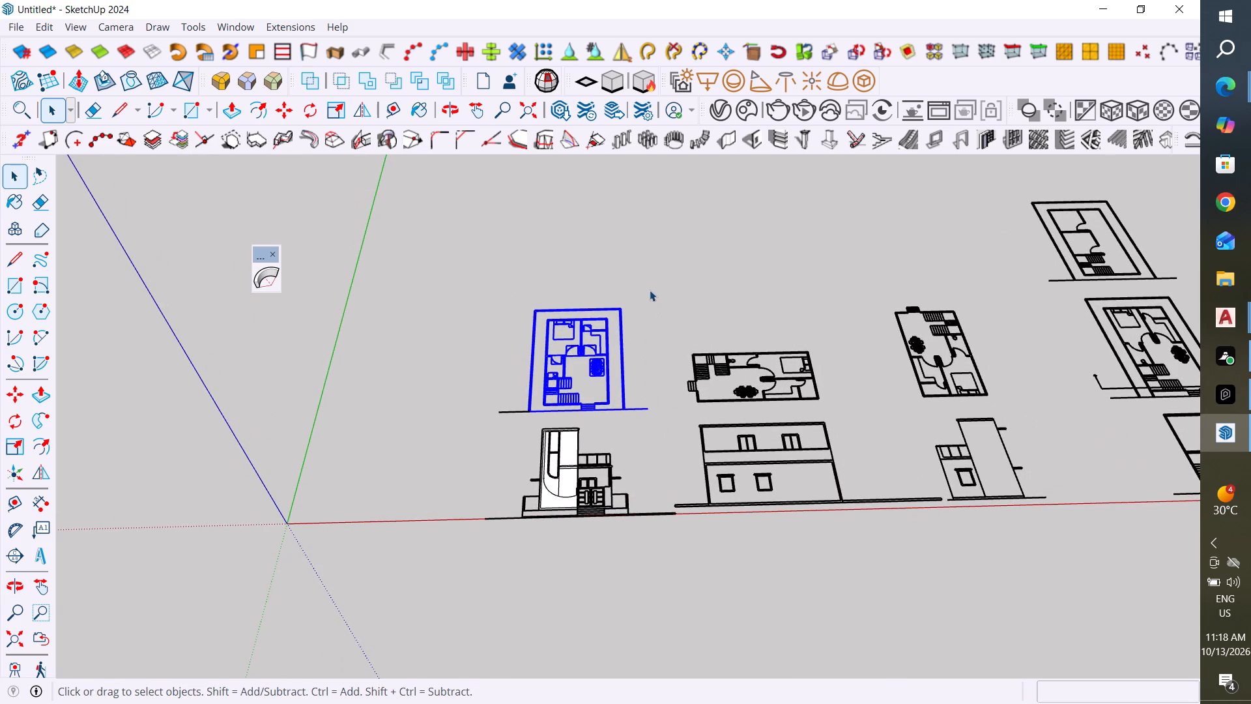
drag(649, 282, 465, 420)
scroll(528, 407, up, 8)
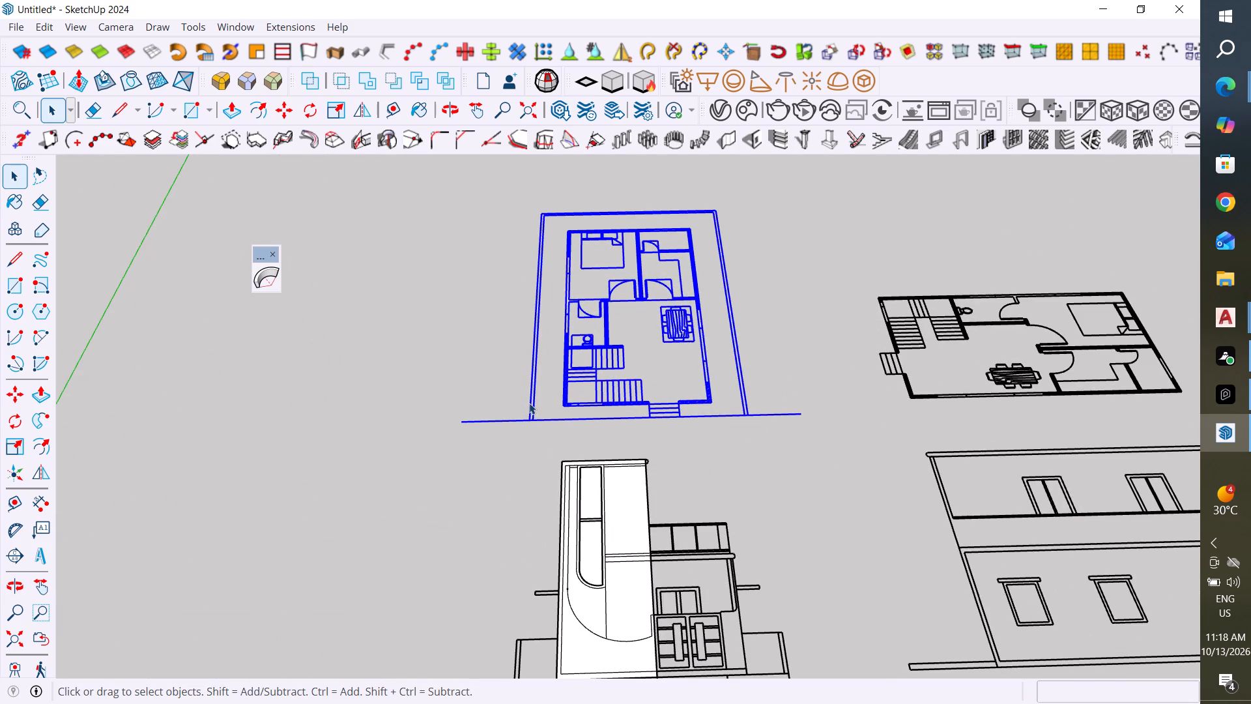
right_click(529, 403)
click(621, 60)
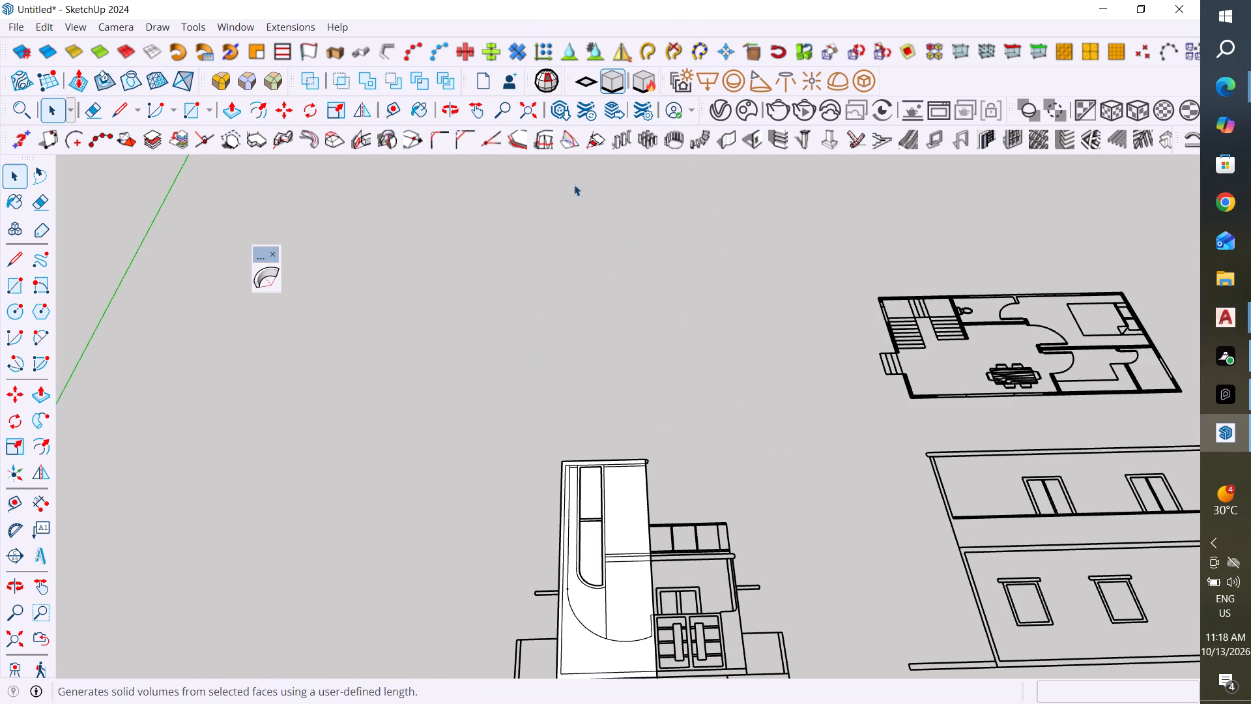
Hide the furnished floor plan behind the wide two-storey side elevation.
scroll(520, 302, down, 5)
drag(967, 263, 724, 378)
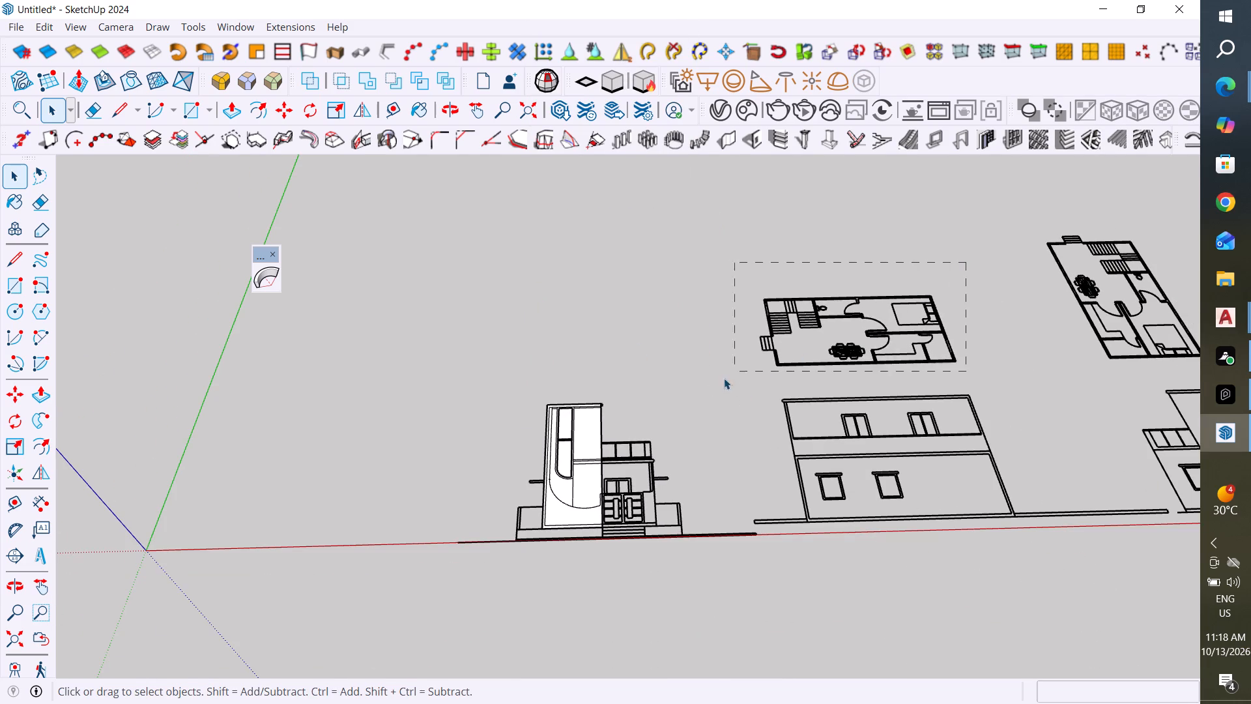
drag(724, 378, 710, 384)
scroll(807, 360, up, 4)
right_click(764, 362)
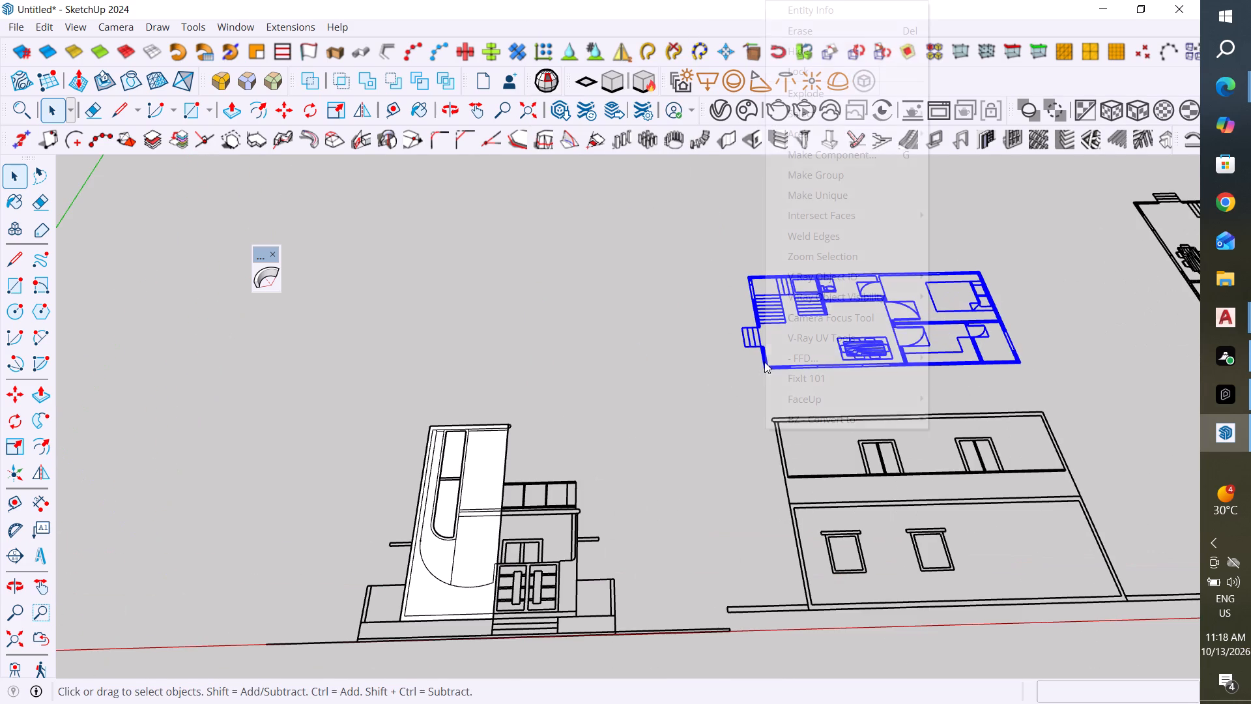
click(844, 52)
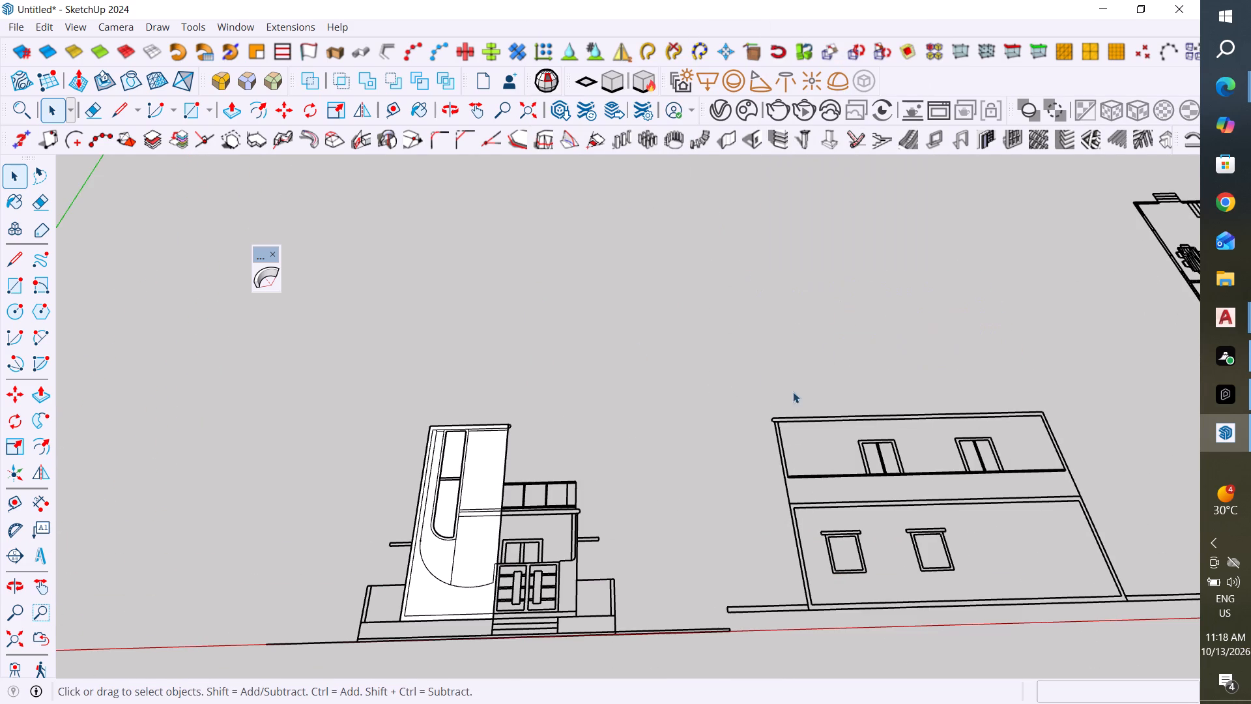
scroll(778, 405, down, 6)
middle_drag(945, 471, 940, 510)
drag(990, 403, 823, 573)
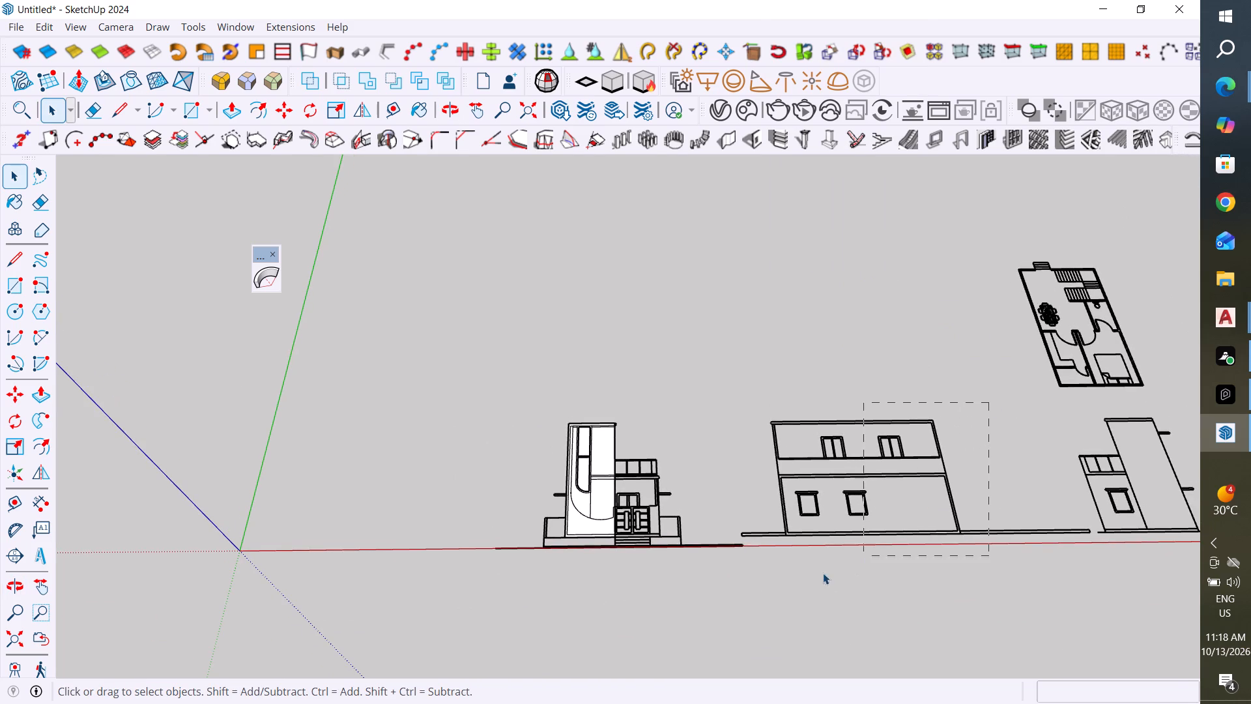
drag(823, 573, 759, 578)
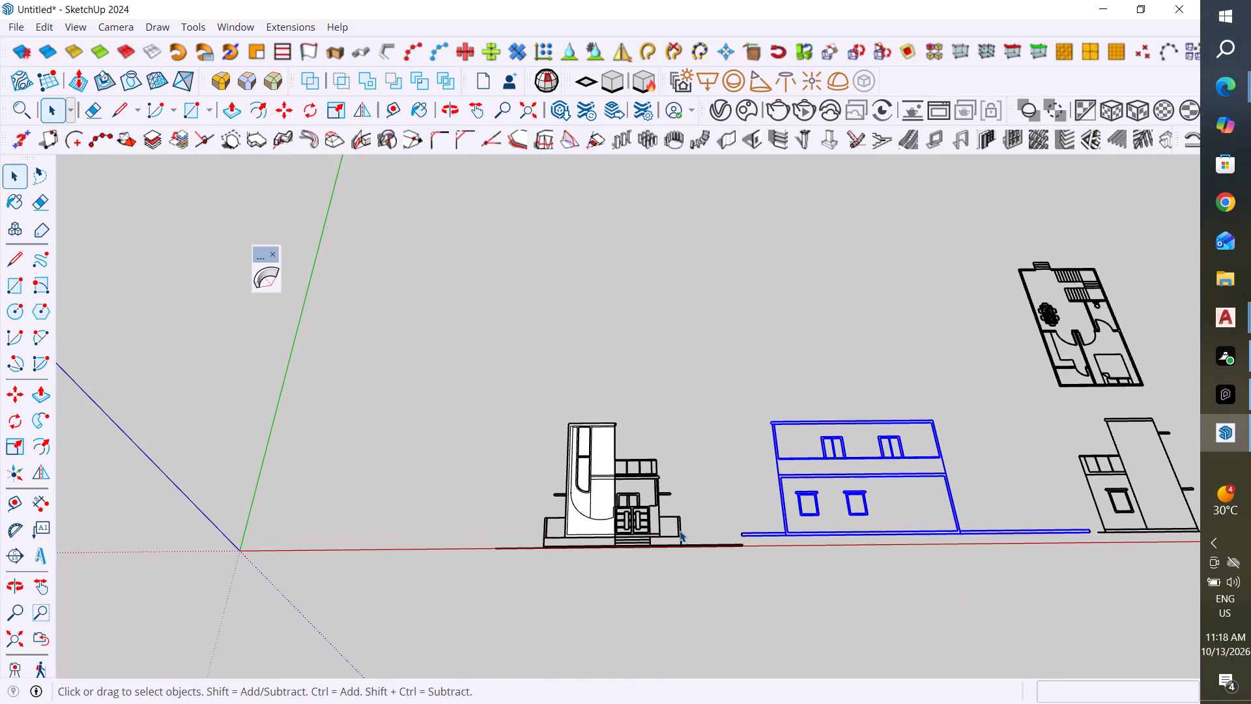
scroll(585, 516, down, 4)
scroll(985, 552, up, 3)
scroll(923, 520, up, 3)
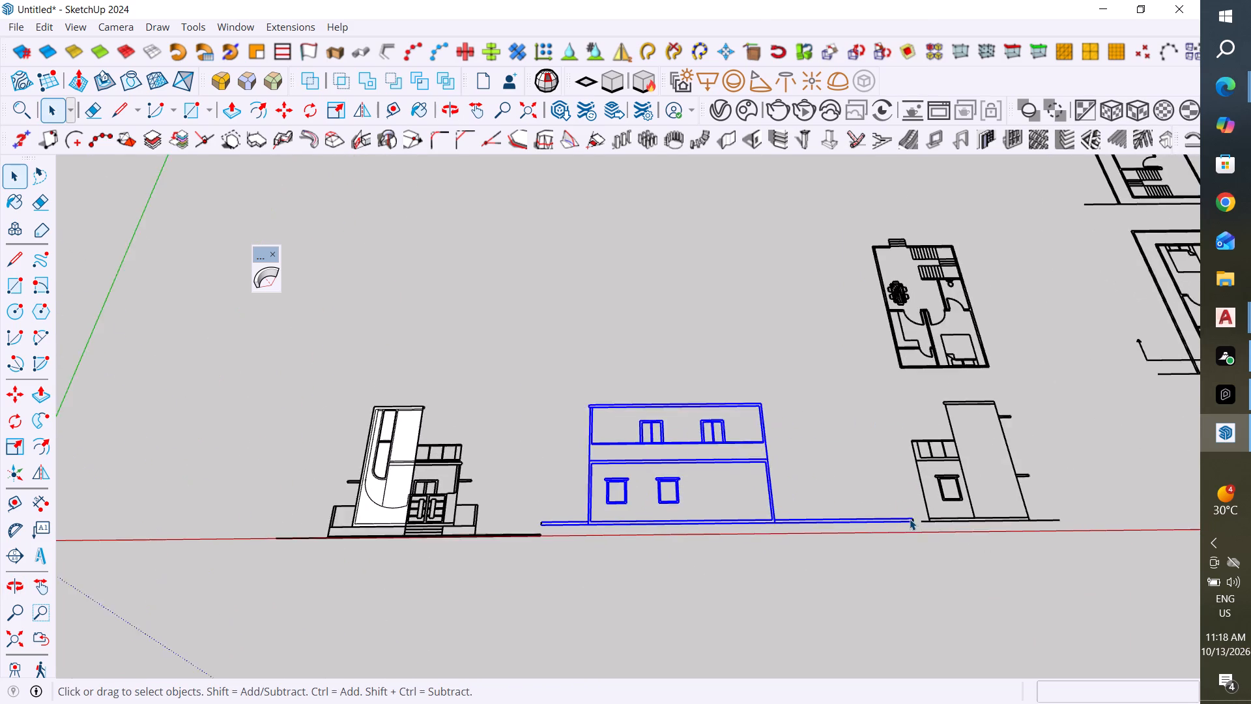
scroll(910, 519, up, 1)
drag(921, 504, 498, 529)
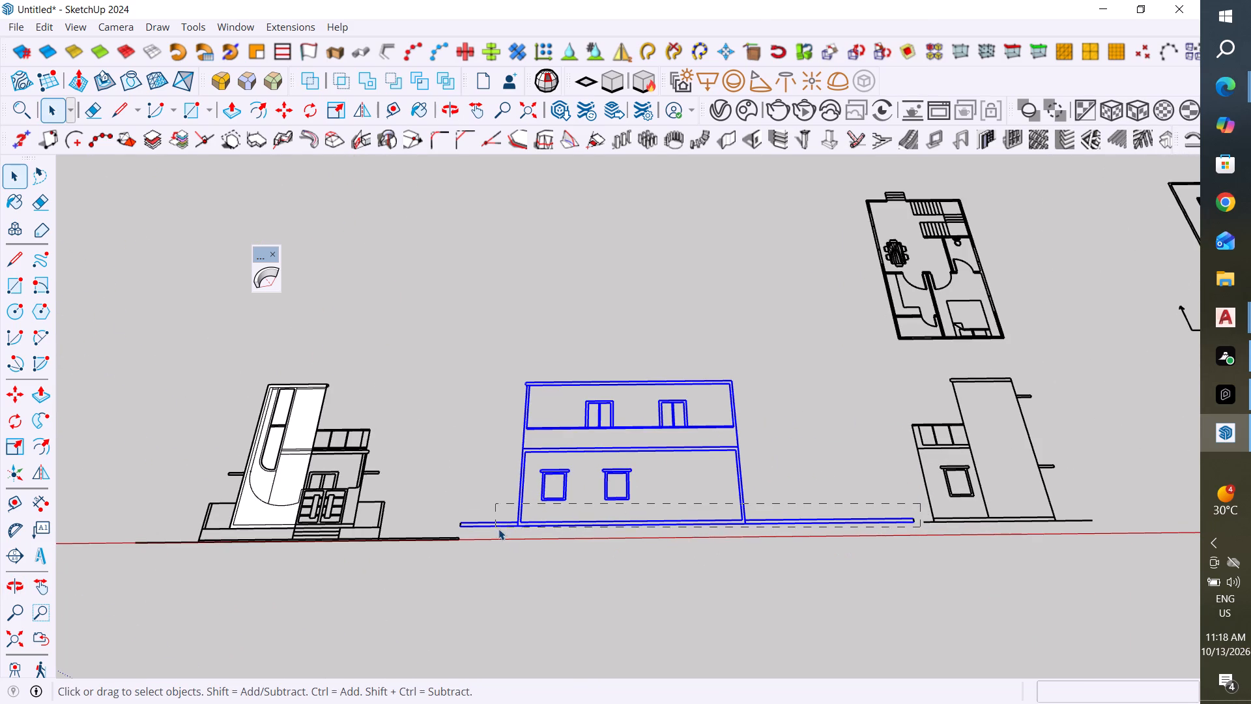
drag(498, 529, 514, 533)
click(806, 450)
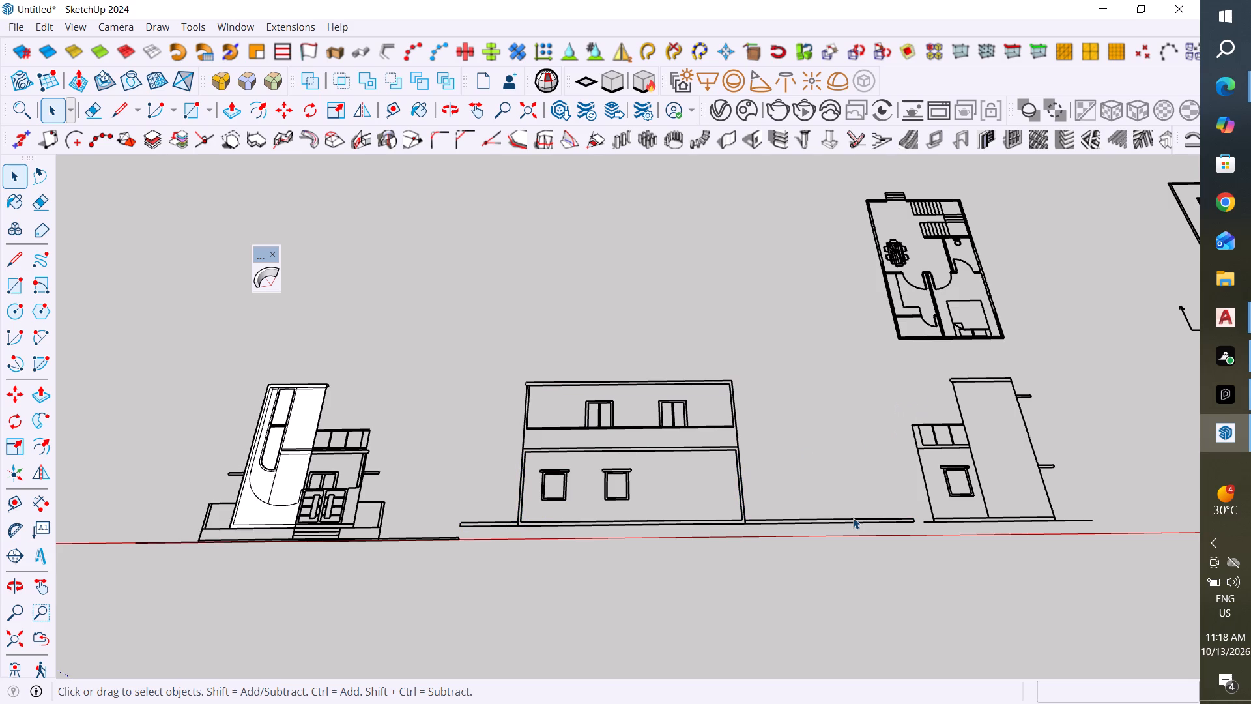
Hide the wide two-storey side elevation together with its full ground line.
drag(443, 518, 648, 529)
drag(648, 529, 915, 529)
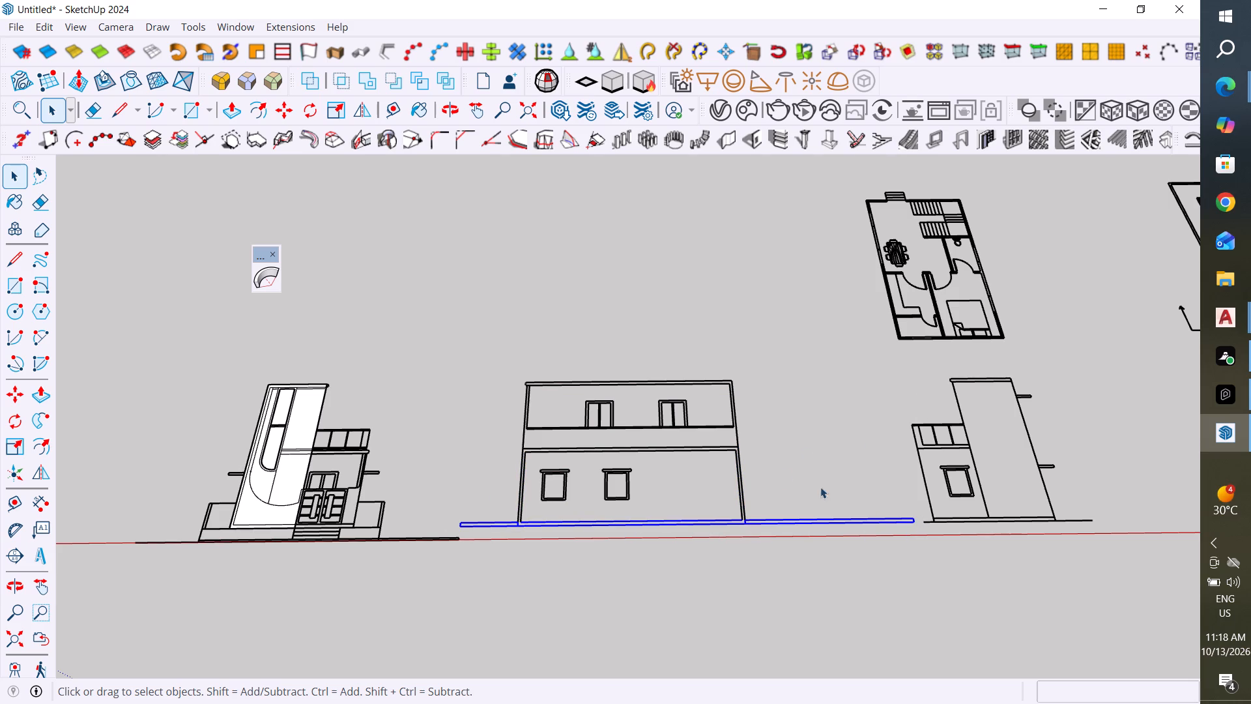
ctrl+drag(776, 334, 696, 486)
ctrl+drag(696, 486, 500, 577)
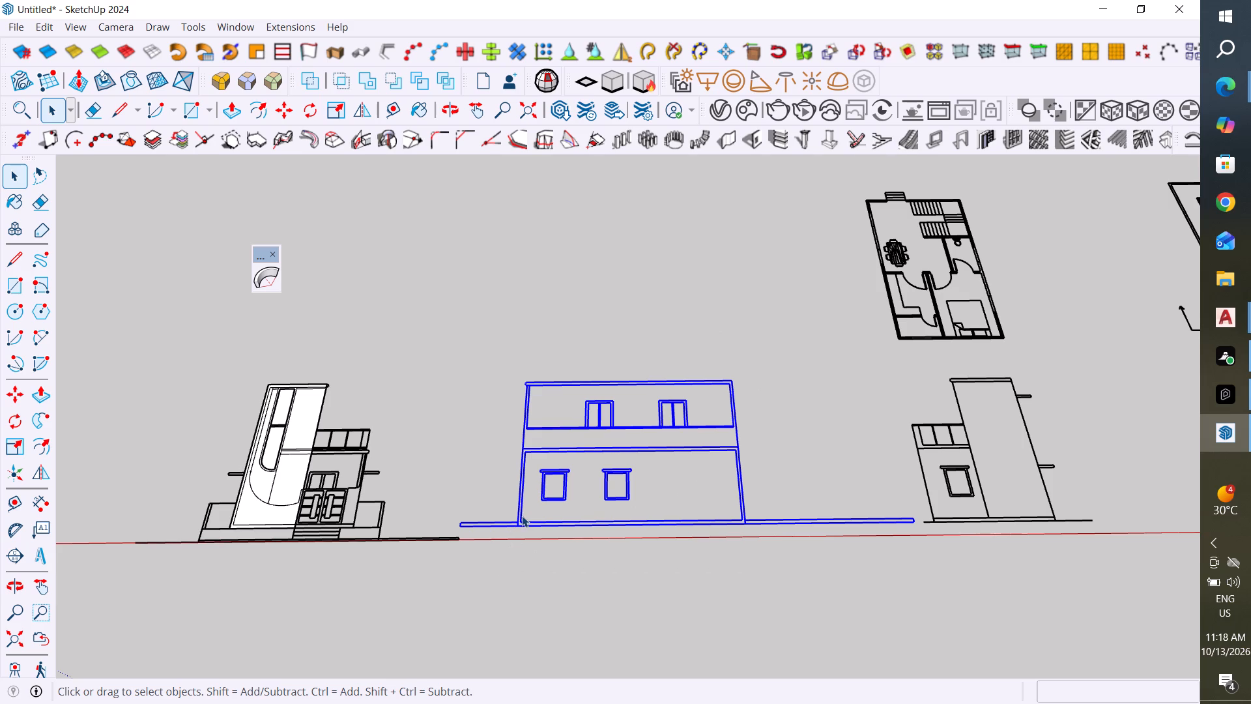
scroll(522, 516, up, 4)
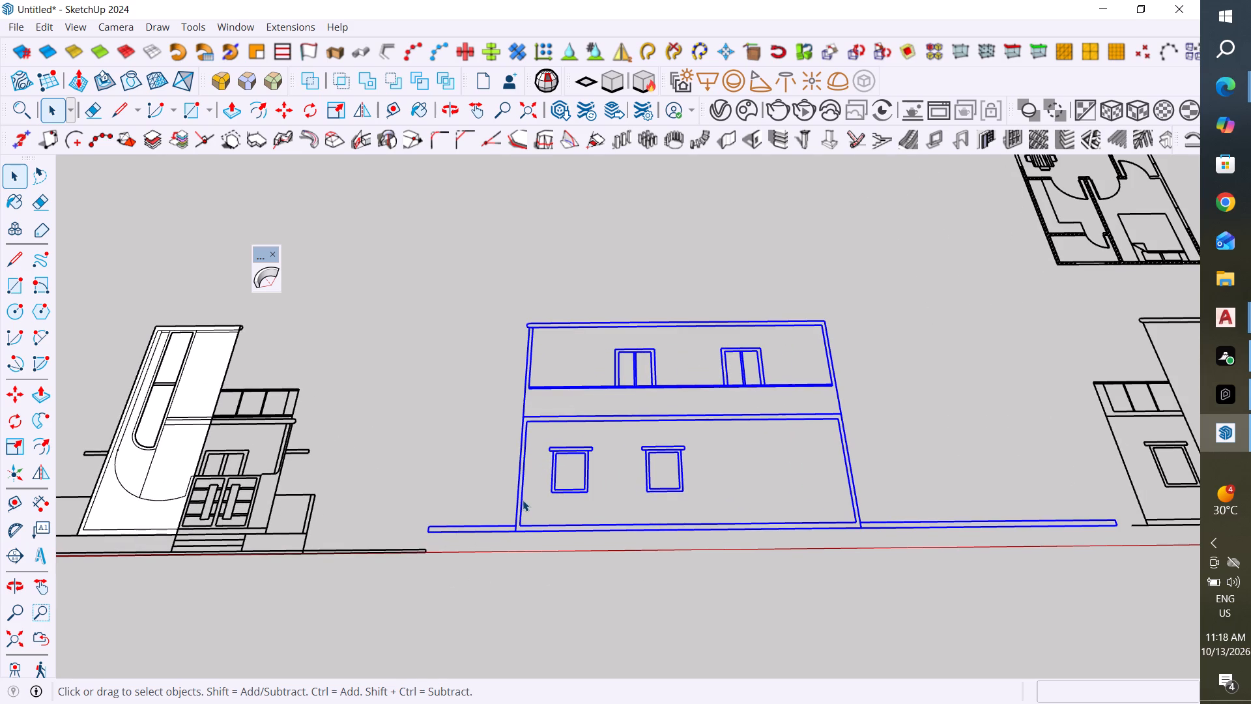
right_click(522, 497)
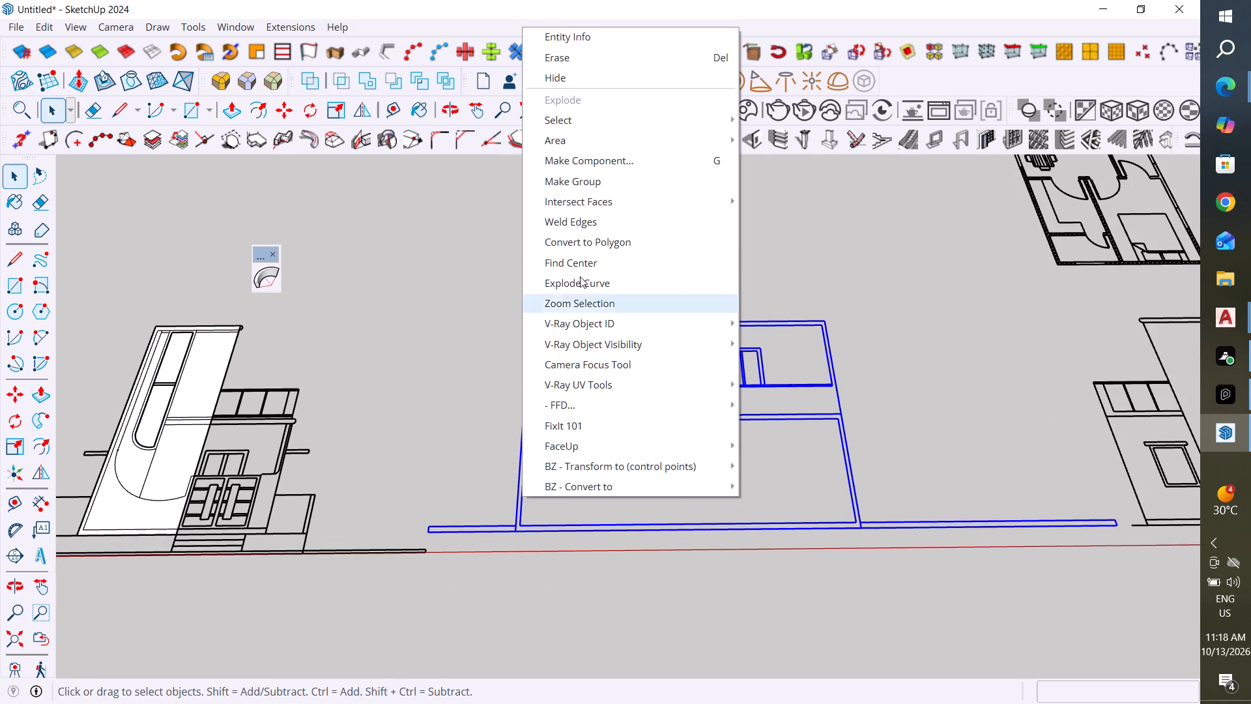
click(626, 74)
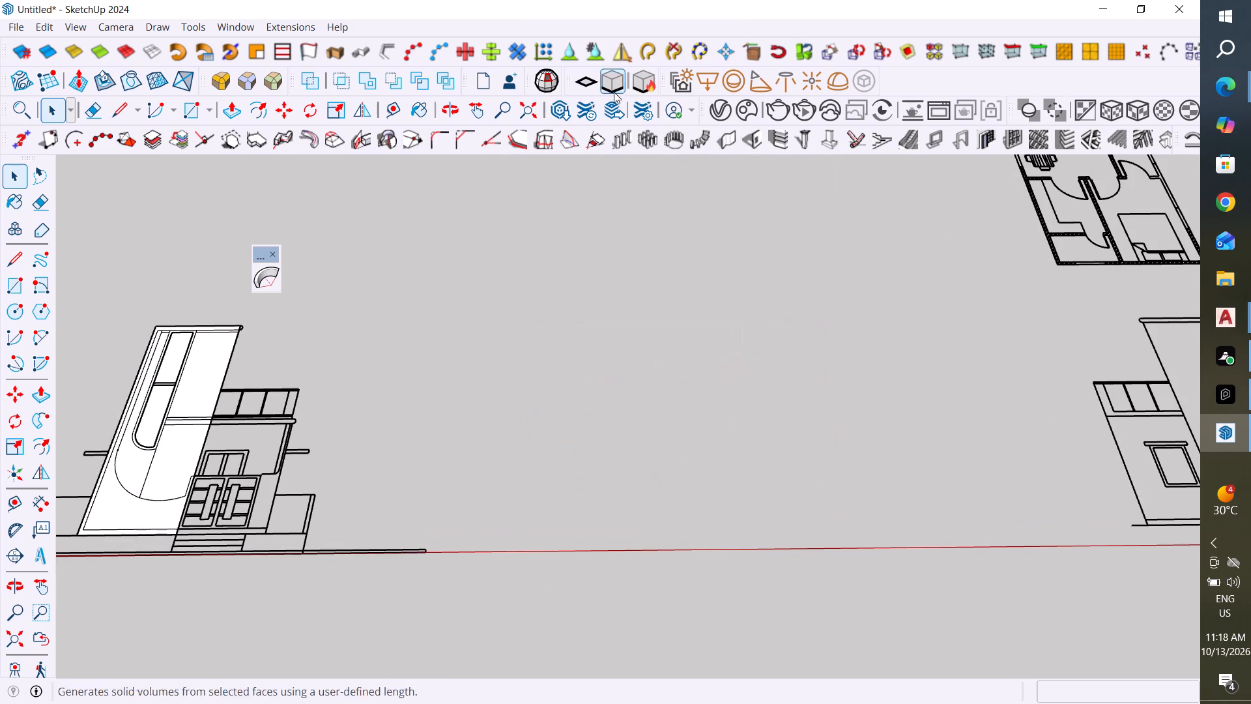
Hide all the other remaining plans and elevations along the red axis, keeping only the front elevation.
scroll(551, 364, down, 9)
scroll(624, 452, down, 6)
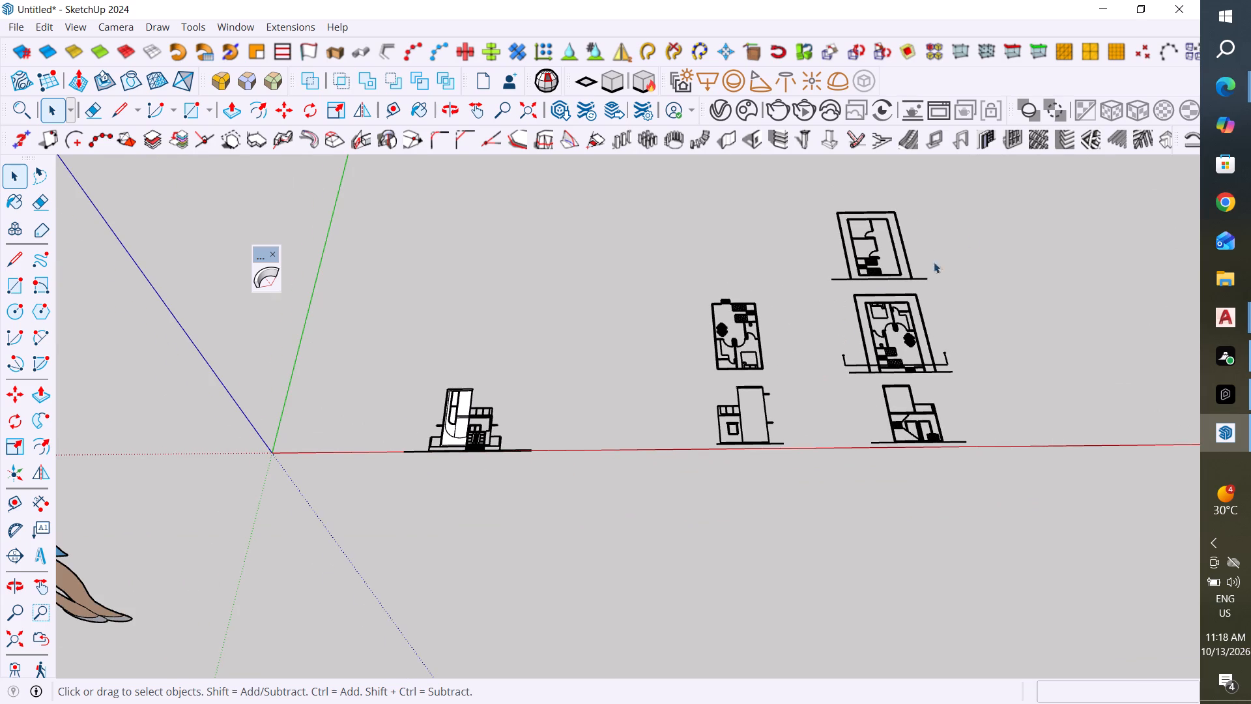
drag(1011, 185, 588, 517)
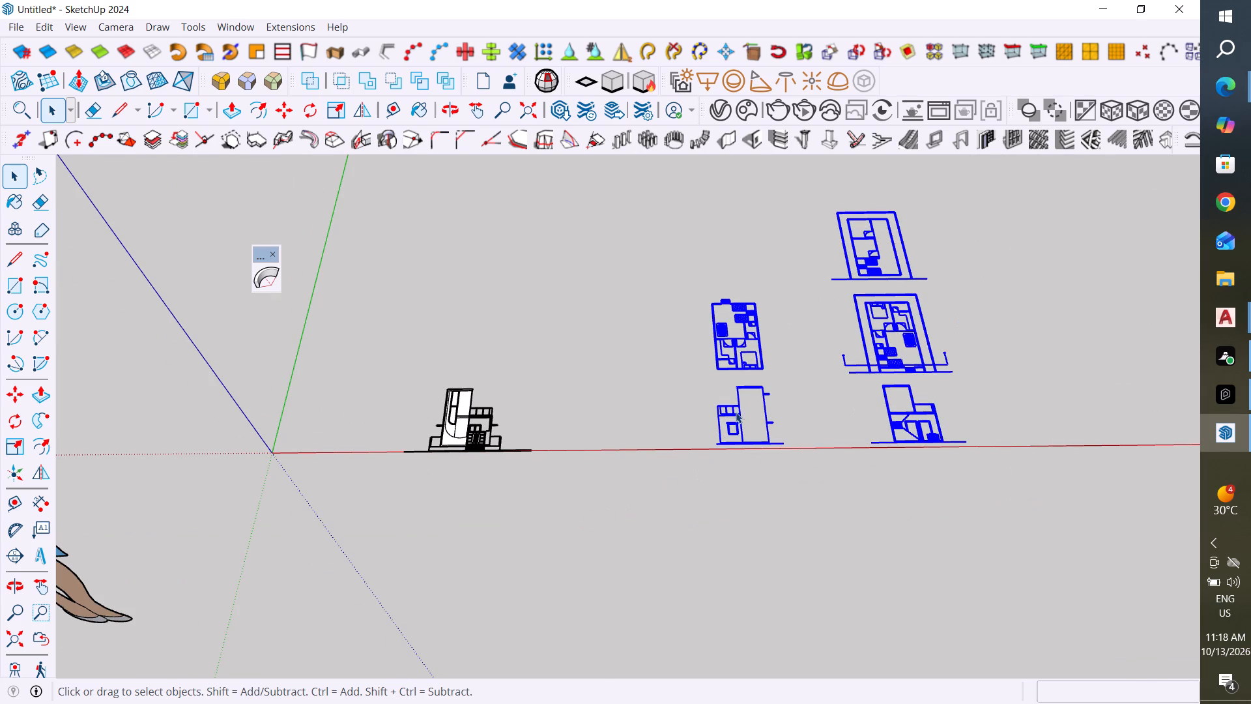
right_click(738, 407)
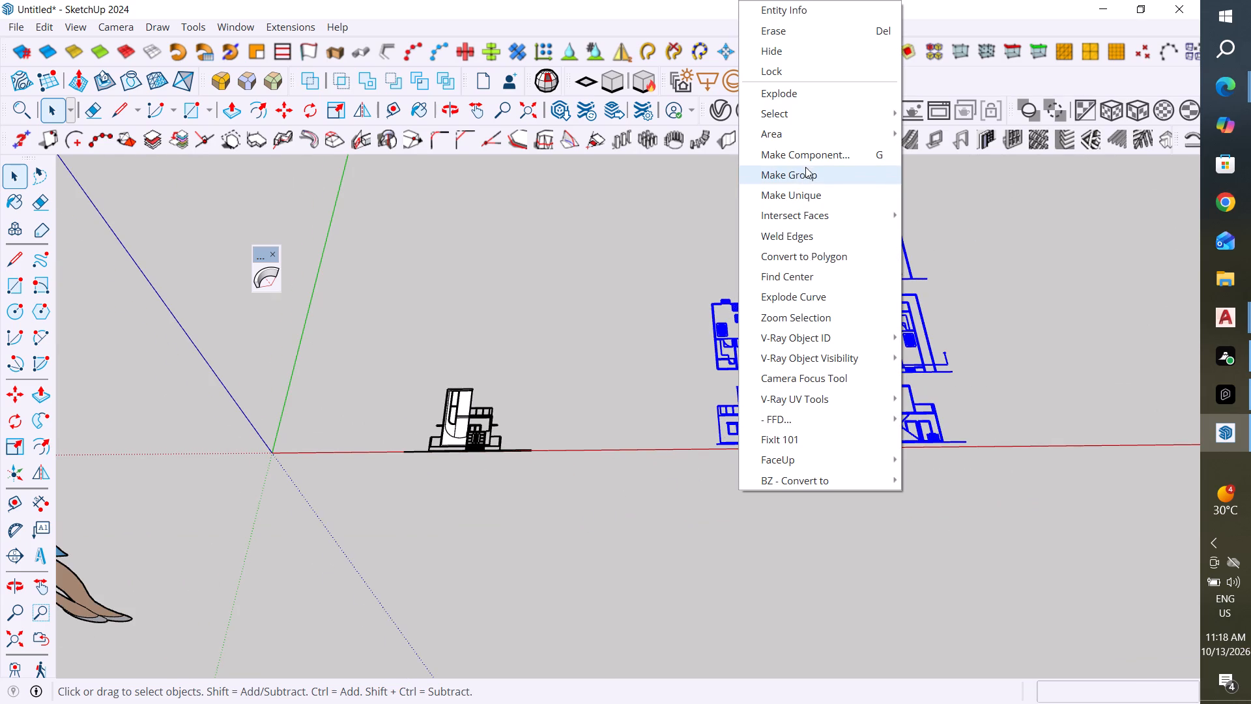
click(829, 52)
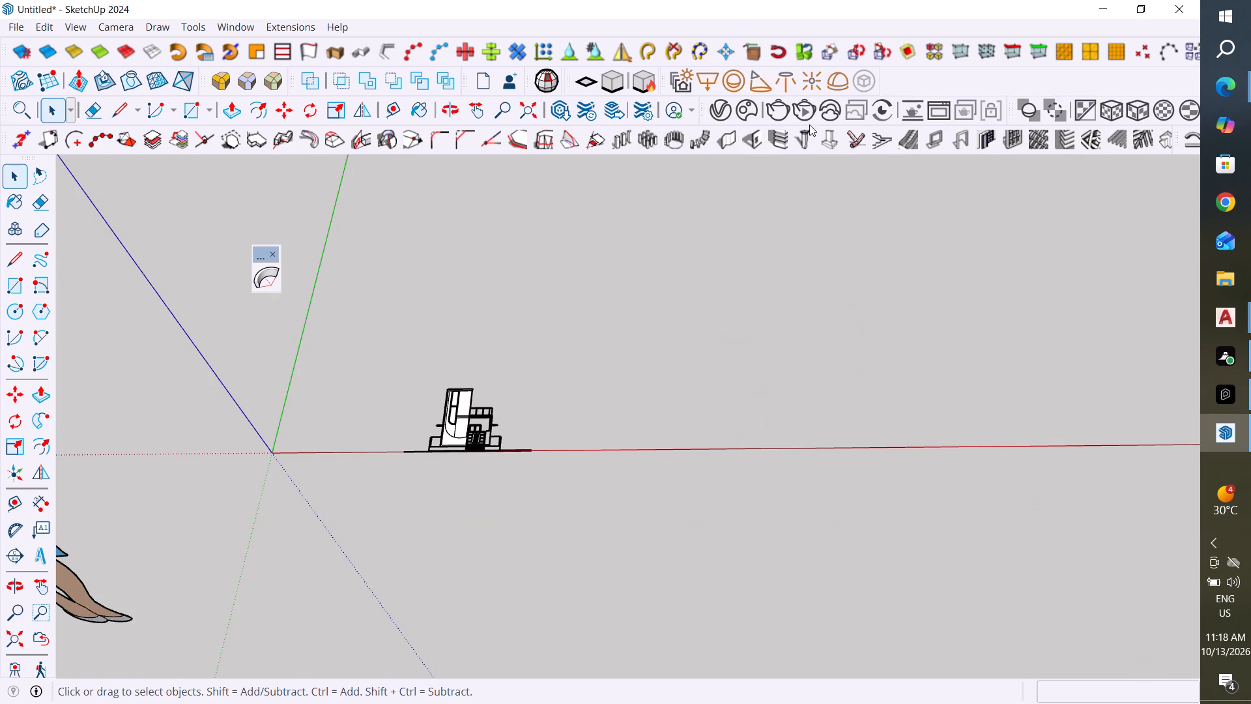
Examine the front elevation and its filled tower faces from several viewing angles, including the reverse side.
scroll(741, 411, down, 4)
scroll(515, 421, up, 8)
middle_drag(512, 435, 517, 476)
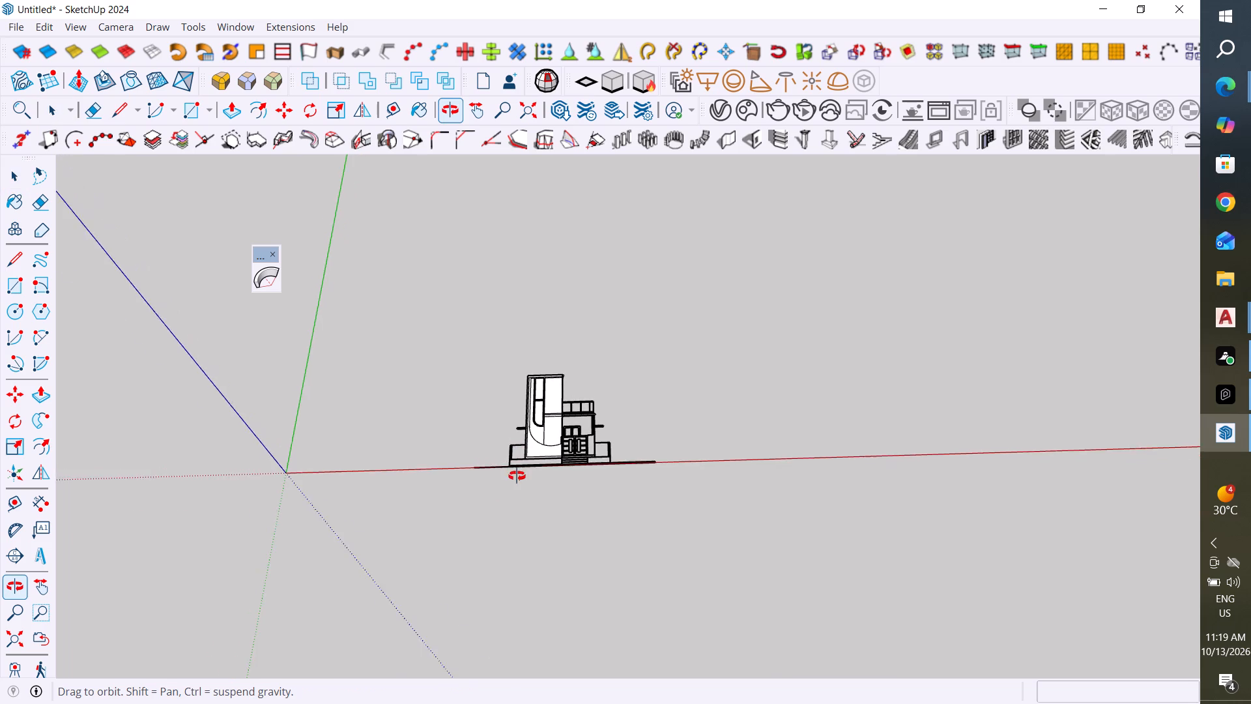
middle_drag(517, 476, 502, 593)
middle_drag(530, 495, 510, 626)
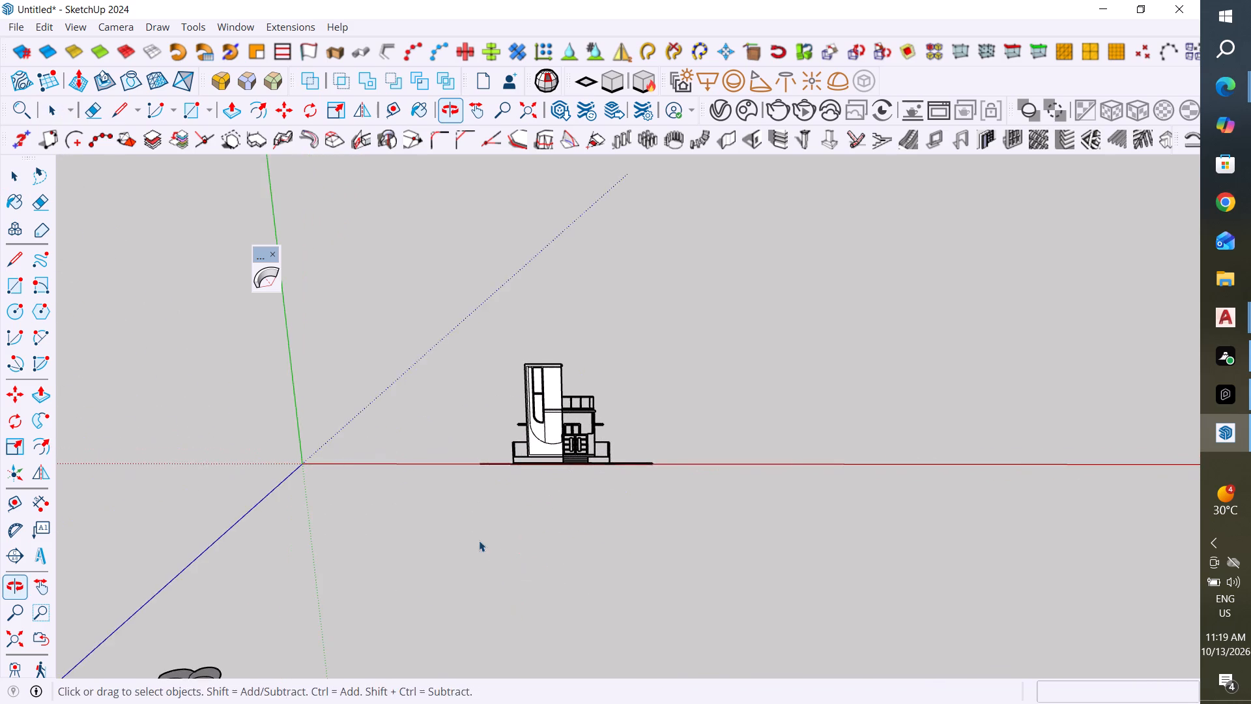
middle_drag(485, 546, 614, 613)
scroll(535, 469, down, 3)
middle_drag(722, 443, 698, 453)
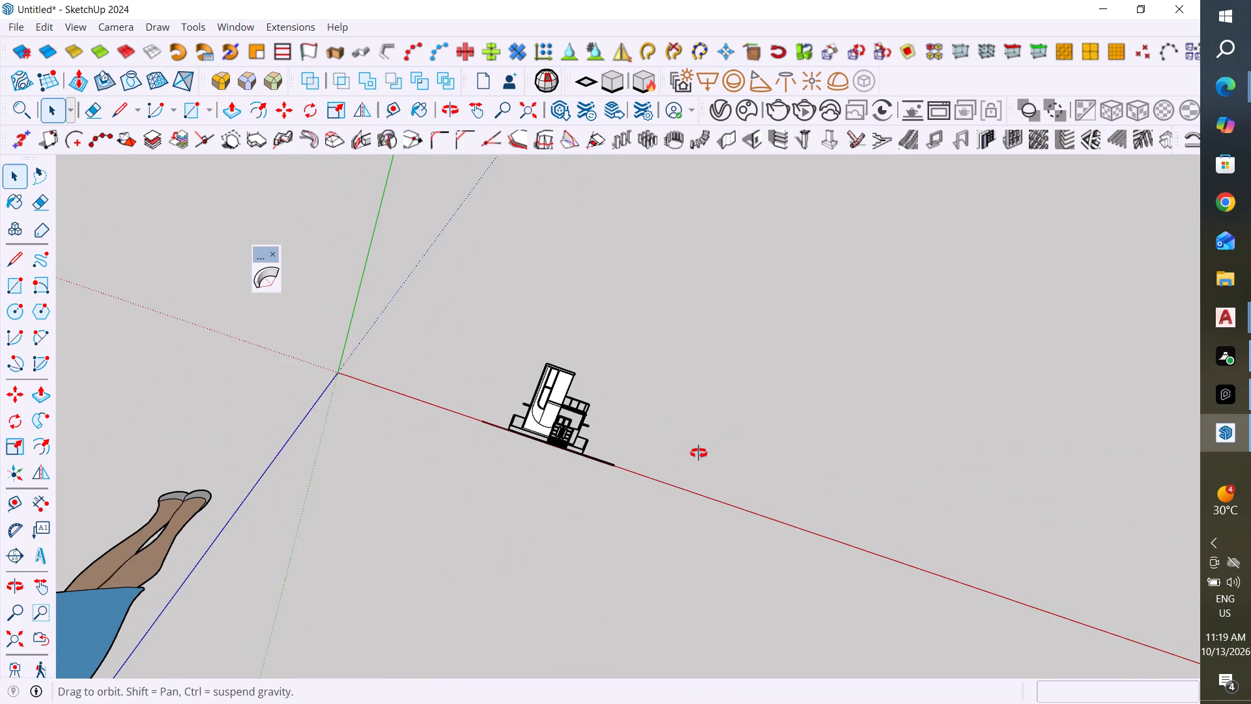
middle_drag(698, 453, 605, 561)
middle_drag(542, 482, 500, 640)
middle_drag(554, 501, 544, 630)
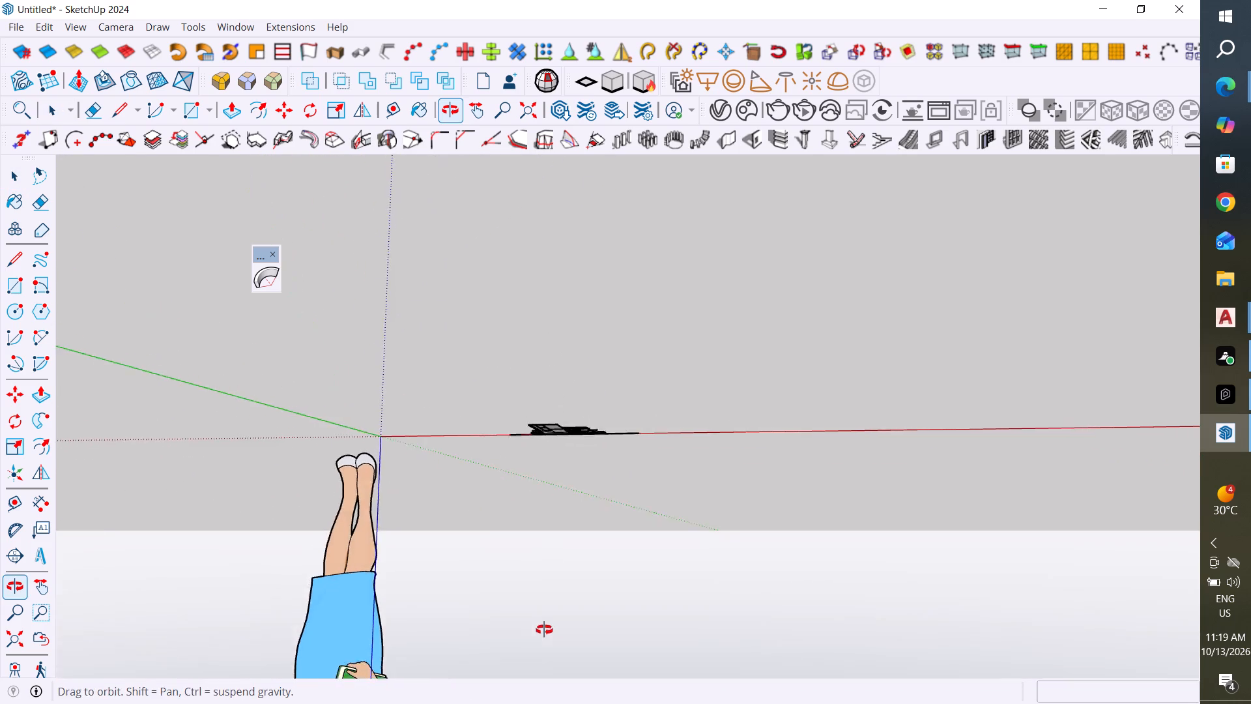
middle_drag(544, 630, 540, 636)
middle_drag(588, 493, 583, 564)
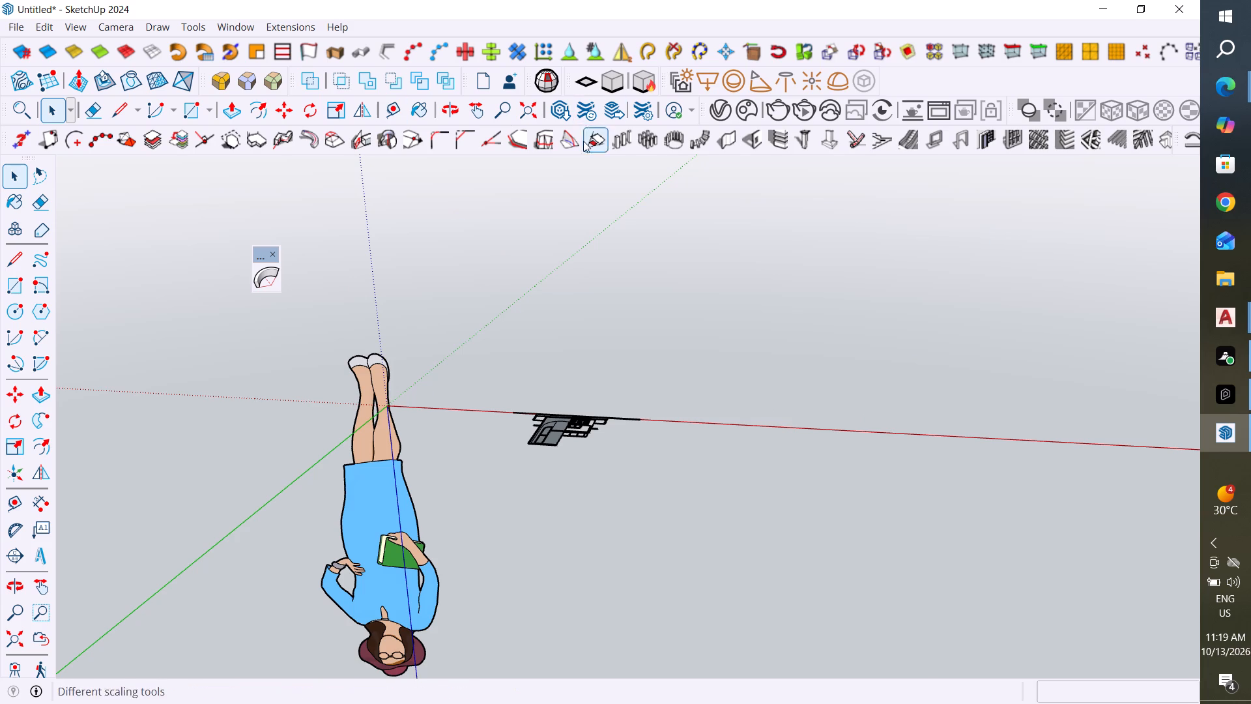
click(42, 396)
scroll(559, 459, up, 10)
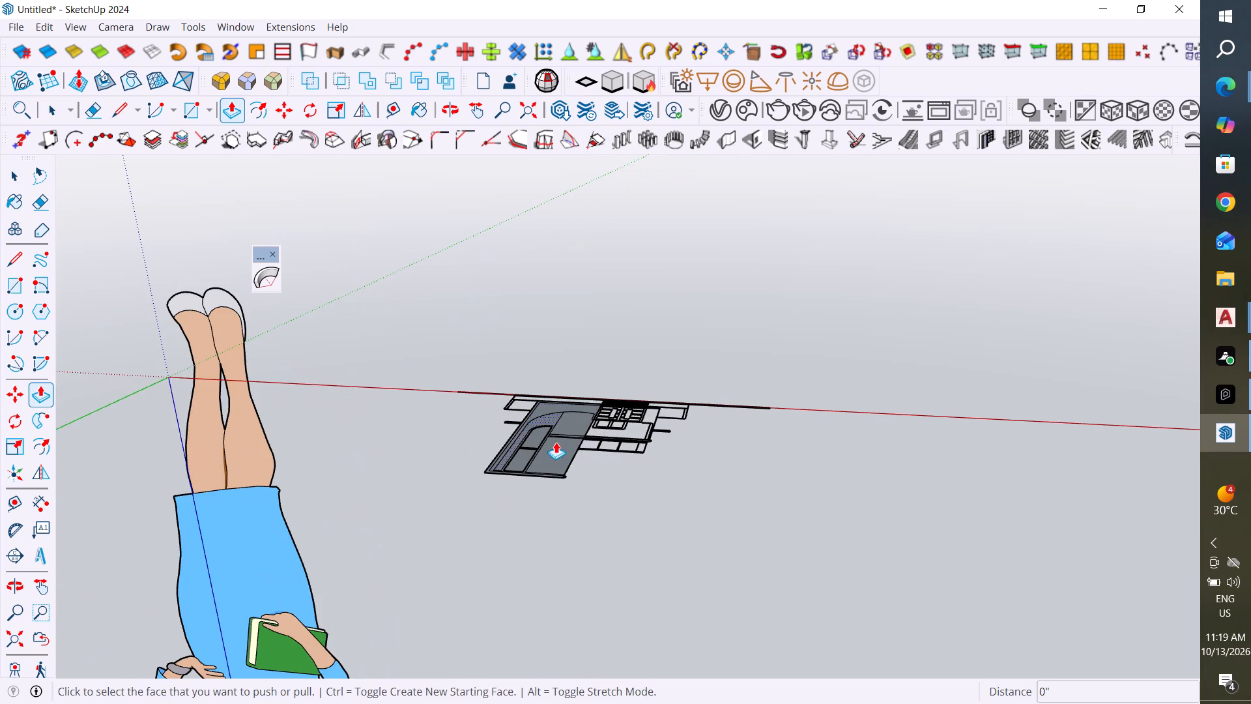
scroll(553, 437, up, 4)
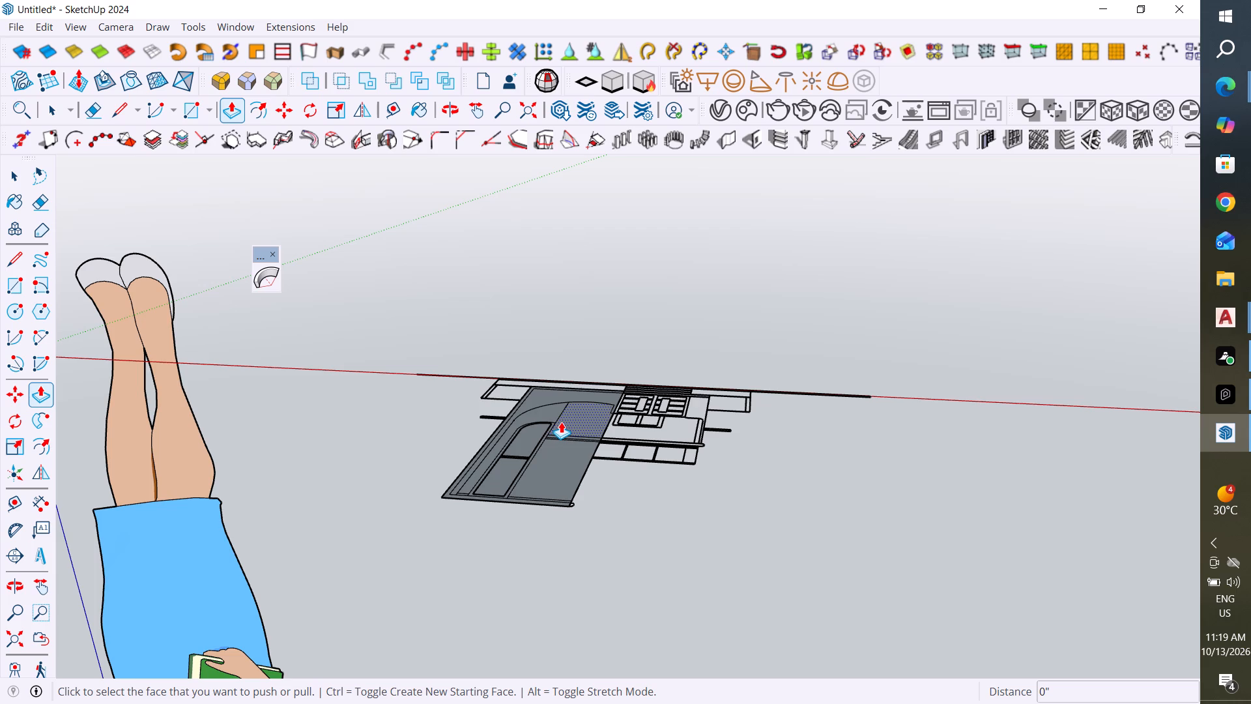
click(24, 175)
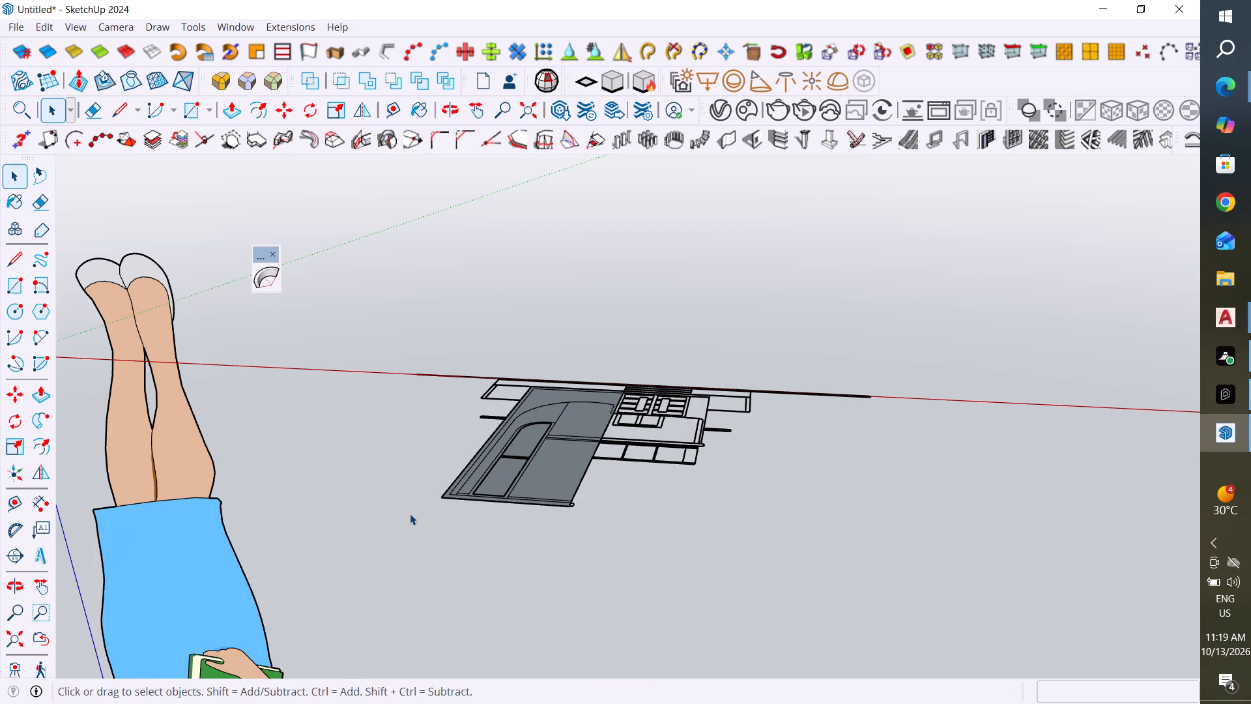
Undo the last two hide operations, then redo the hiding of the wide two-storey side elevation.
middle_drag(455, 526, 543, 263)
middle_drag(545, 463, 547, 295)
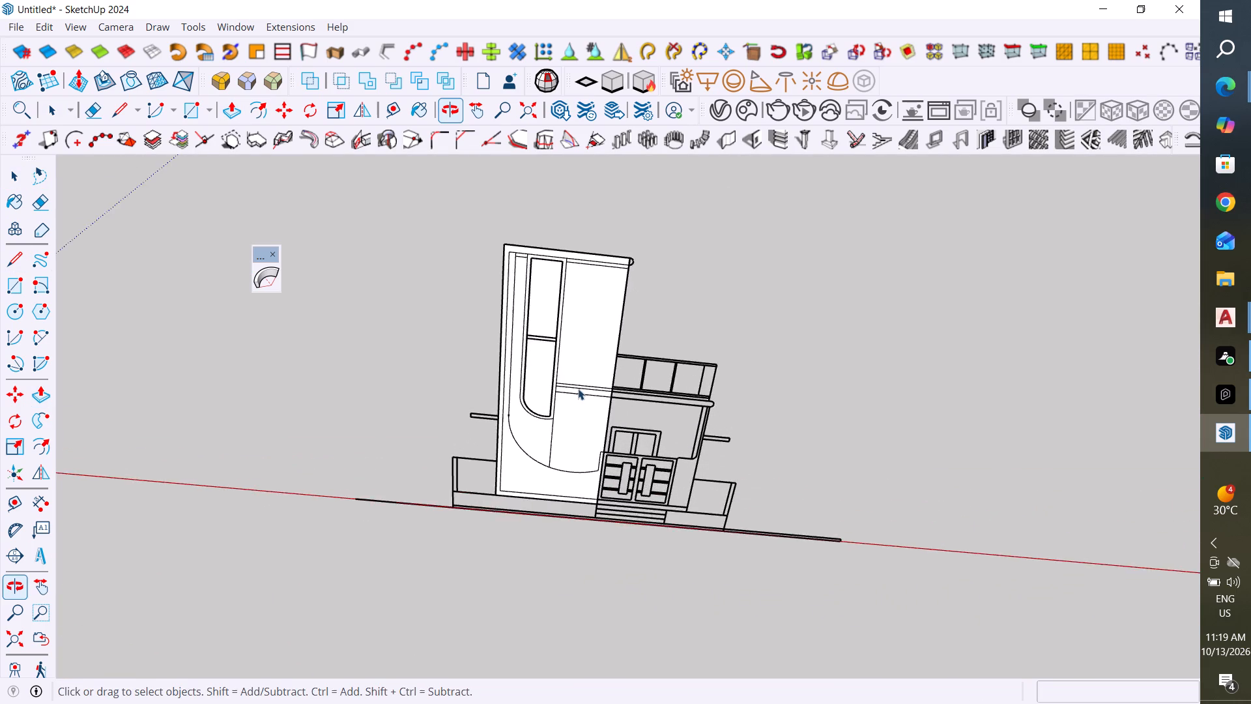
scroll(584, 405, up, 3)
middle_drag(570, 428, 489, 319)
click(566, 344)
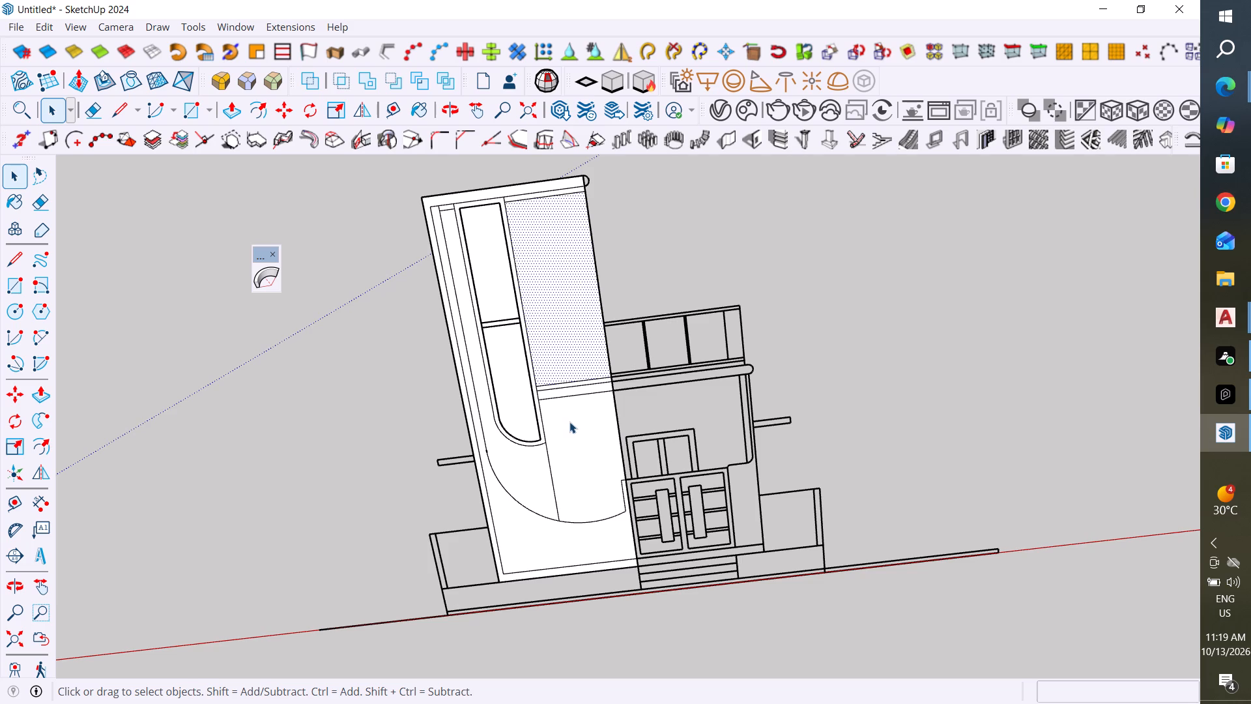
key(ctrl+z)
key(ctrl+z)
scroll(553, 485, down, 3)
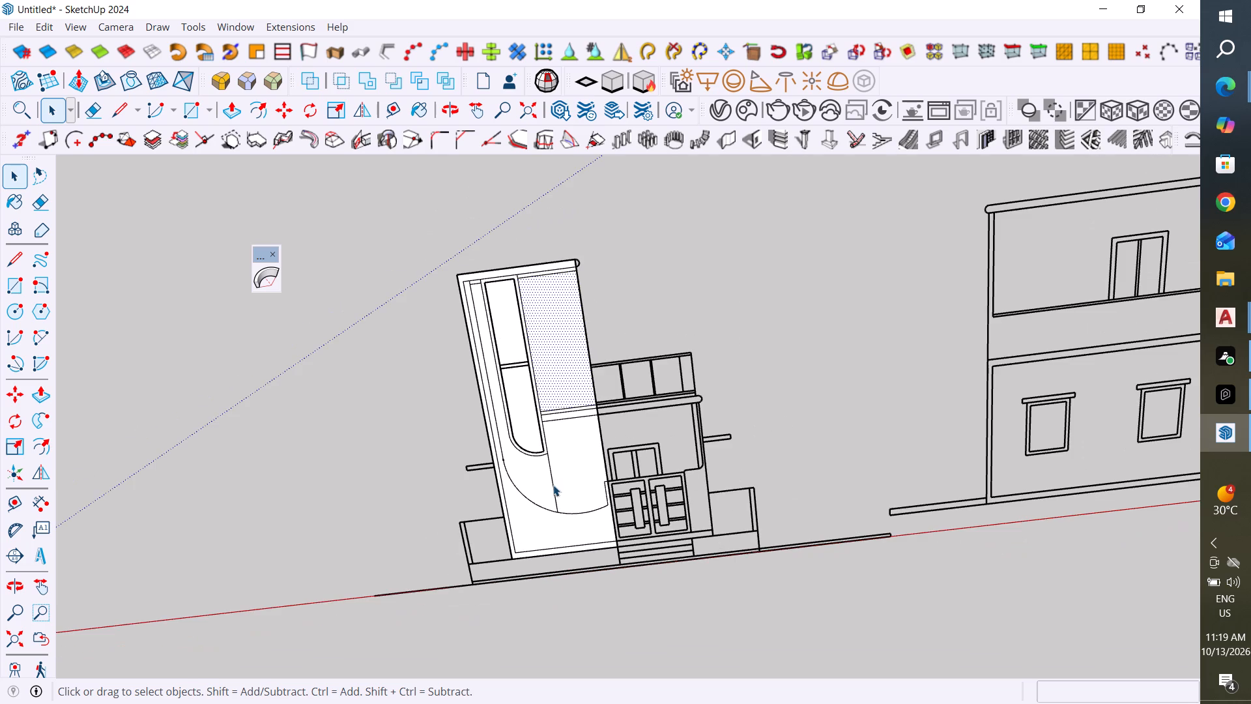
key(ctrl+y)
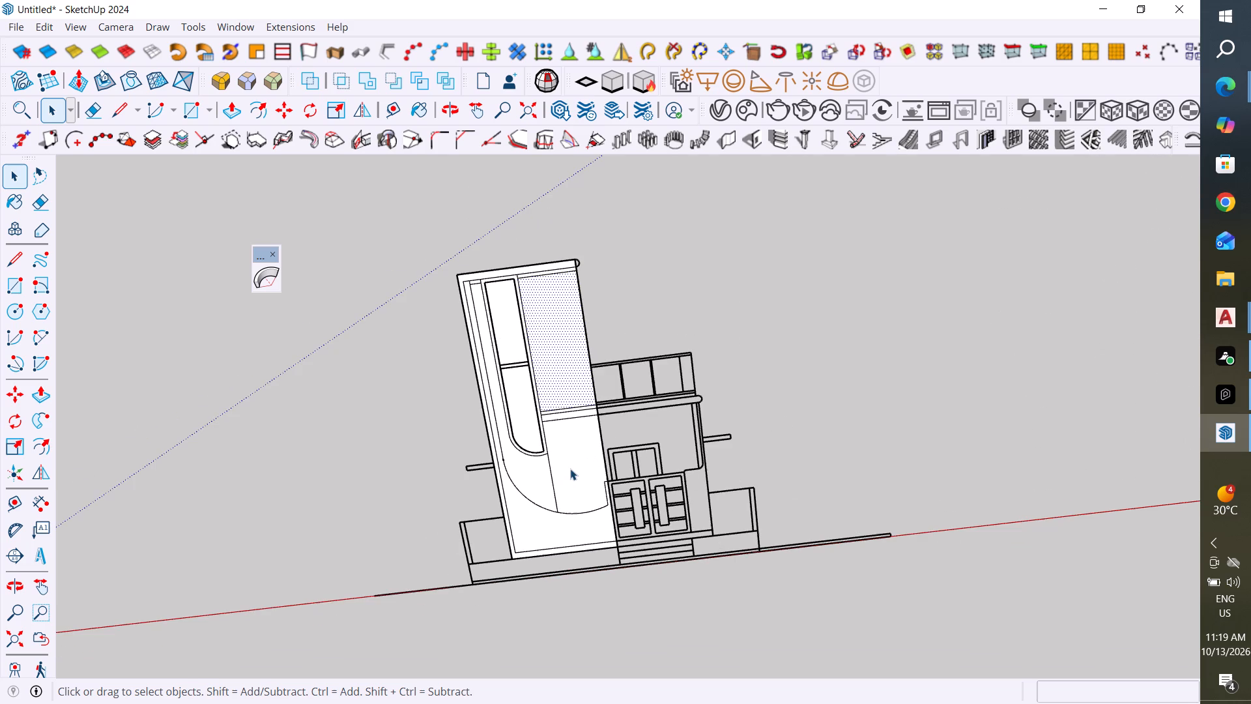
Delete the faces filling the tower's wide wall panel beside the tall window, including the narrow floor-band faces crossing it.
click(570, 469)
key(Delete)
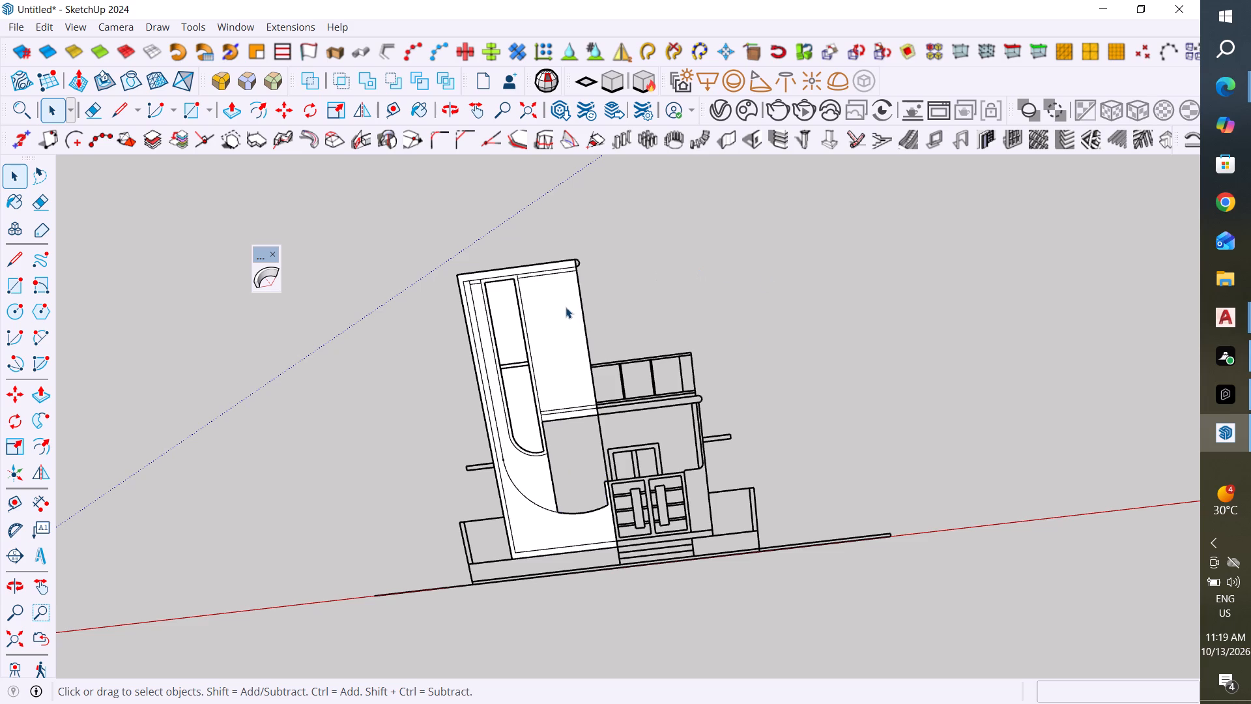
click(565, 309)
key(Delete)
scroll(558, 400, up, 5)
click(570, 425)
key(Delete)
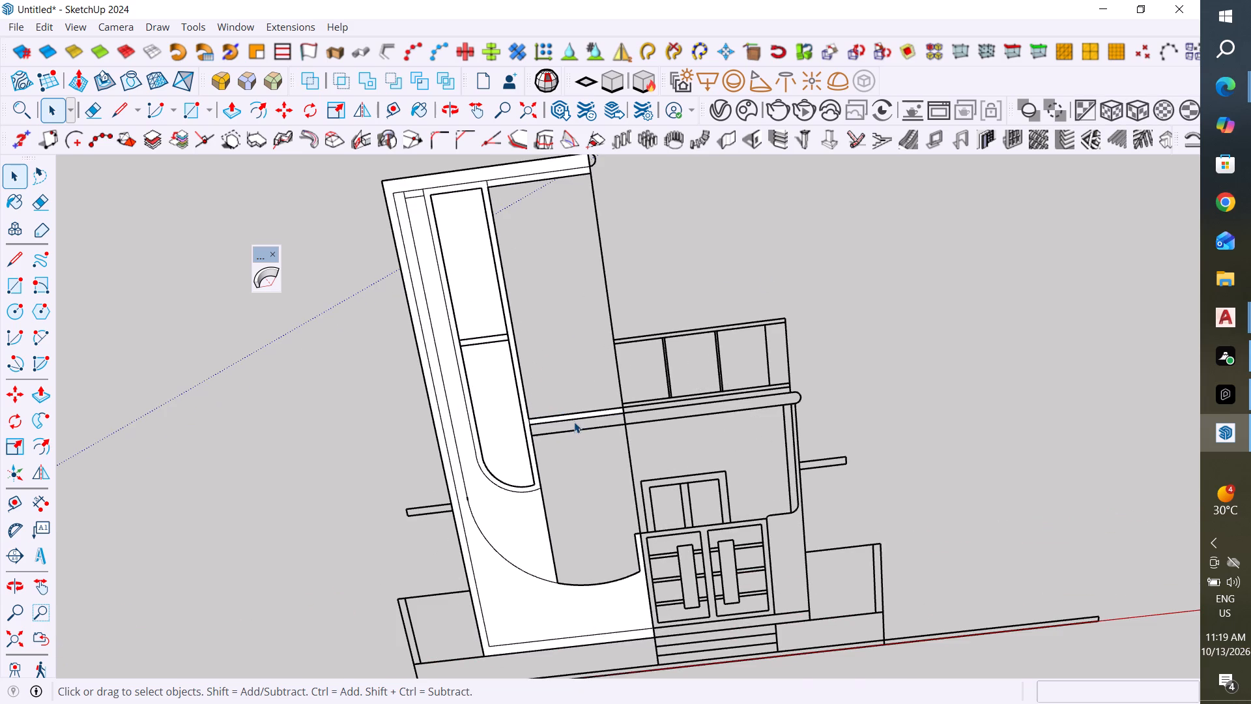
scroll(575, 422, up, 4)
click(586, 409)
scroll(588, 409, up, 3)
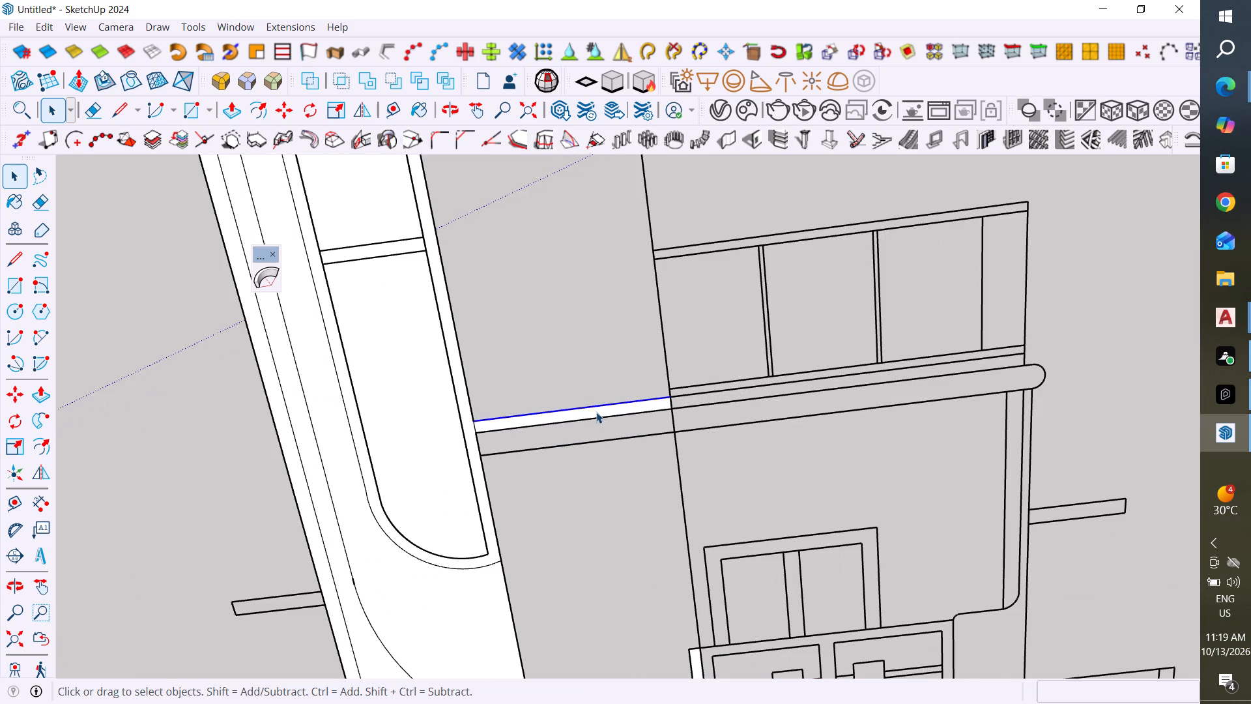
click(596, 412)
key(Delete)
Delete the faces filling the tower's tall window and the long strips along its outer side, keeping the outlines.
click(433, 424)
key(Delete)
click(338, 454)
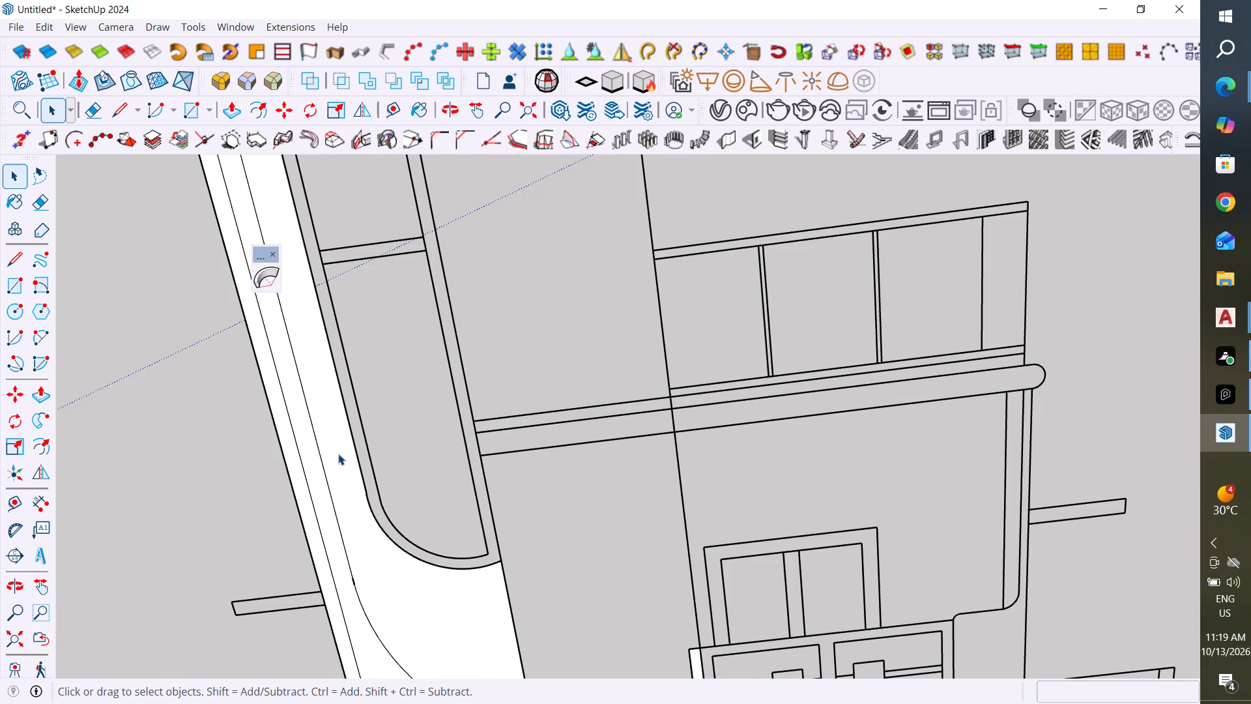
key(Delete)
click(312, 471)
key(Delete)
click(300, 482)
key(Delete)
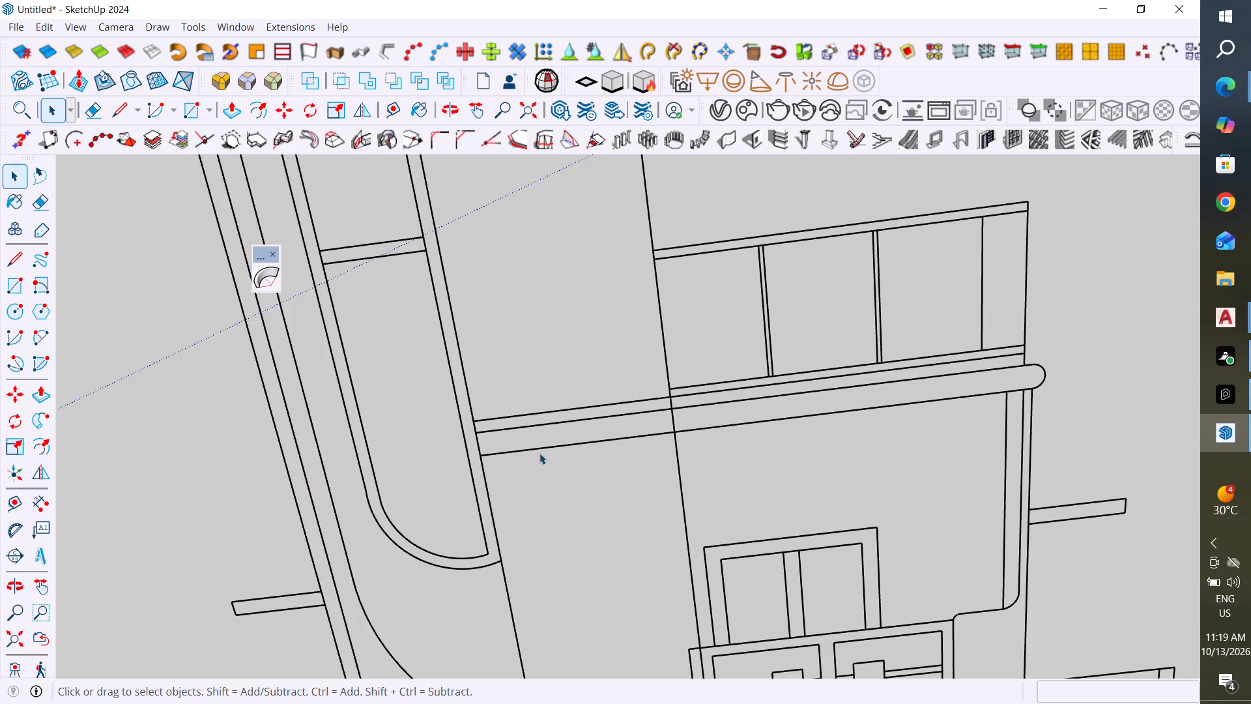
Delete the two narrow strip faces directly beneath the tower's roof band, keeping their outlines.
scroll(539, 453, down, 16)
scroll(511, 334, up, 10)
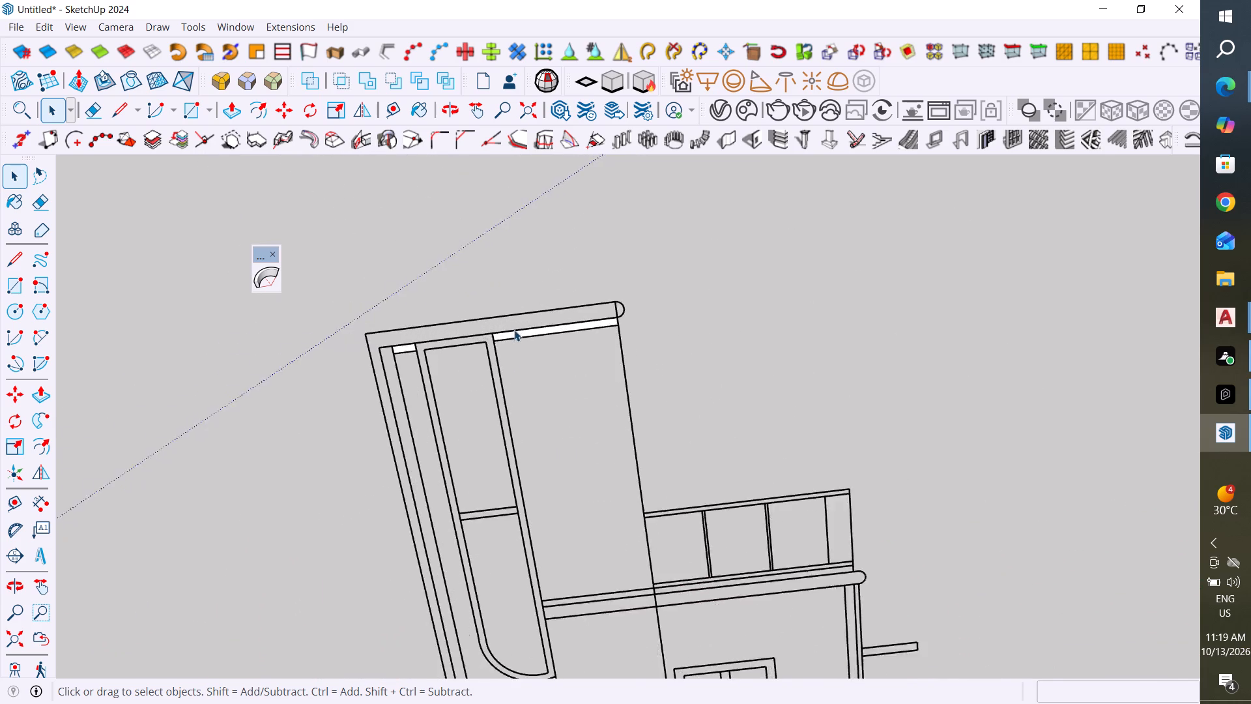
scroll(514, 330, up, 5)
click(531, 339)
key(Delete)
click(308, 366)
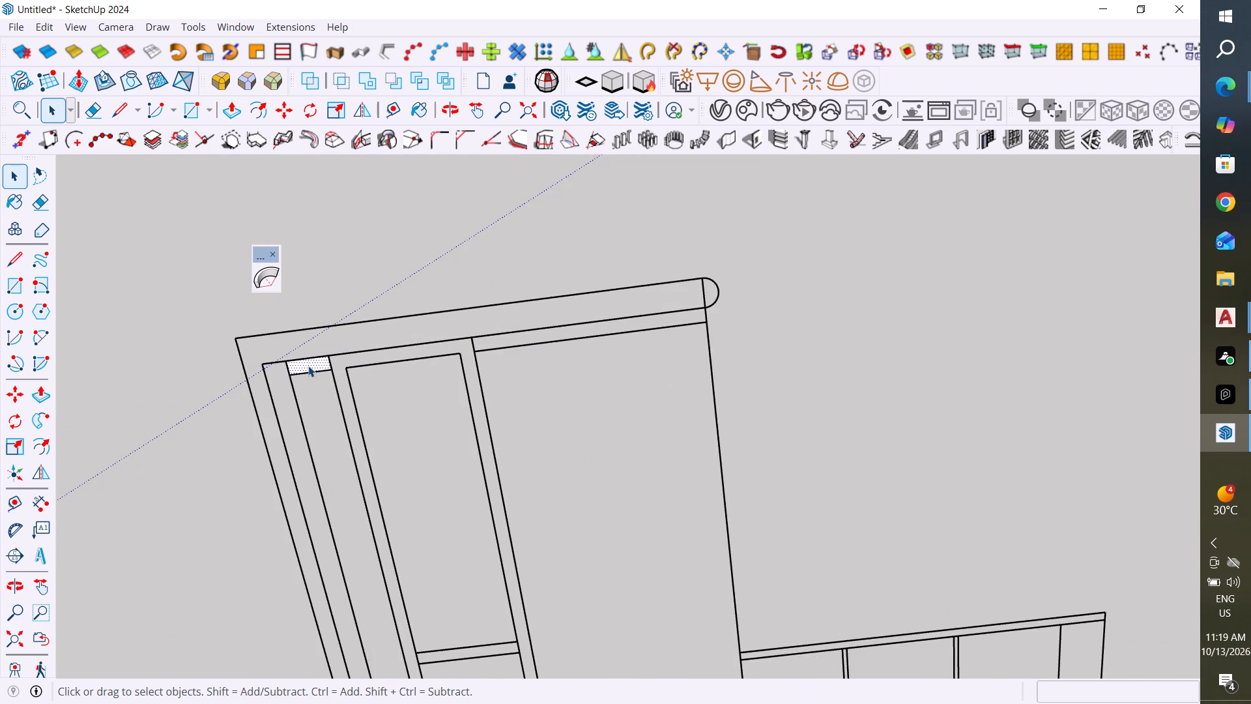
key(Delete)
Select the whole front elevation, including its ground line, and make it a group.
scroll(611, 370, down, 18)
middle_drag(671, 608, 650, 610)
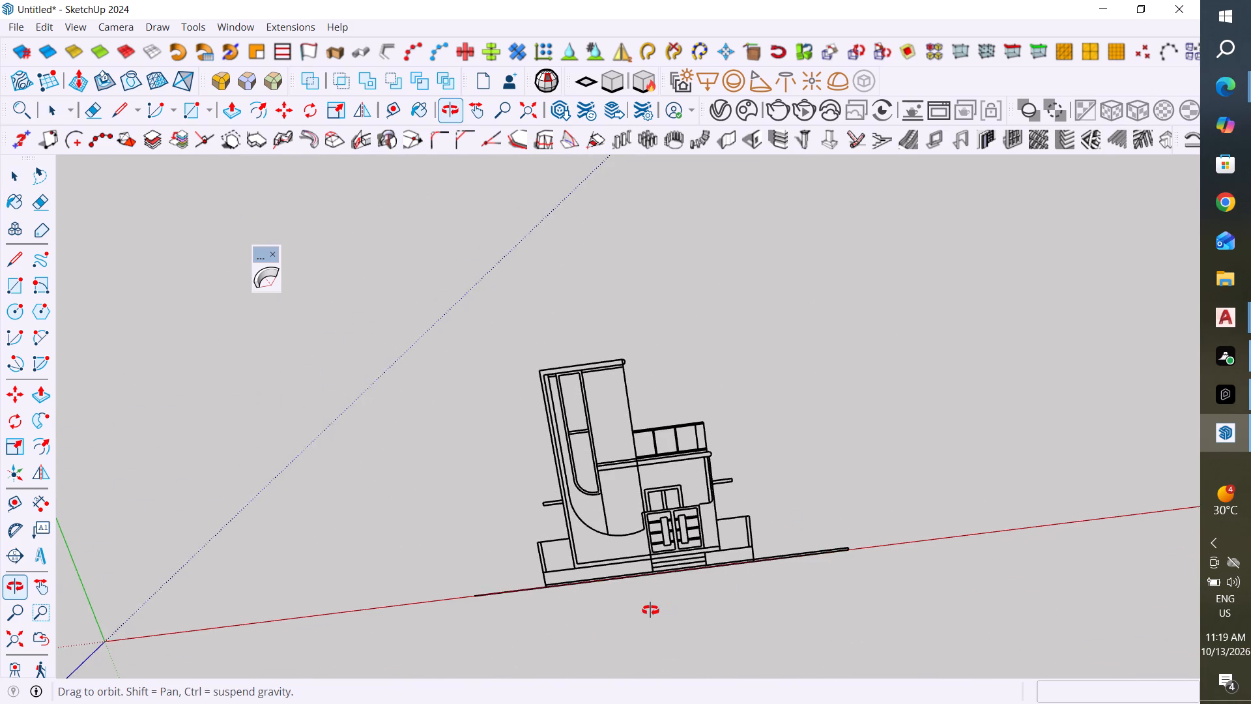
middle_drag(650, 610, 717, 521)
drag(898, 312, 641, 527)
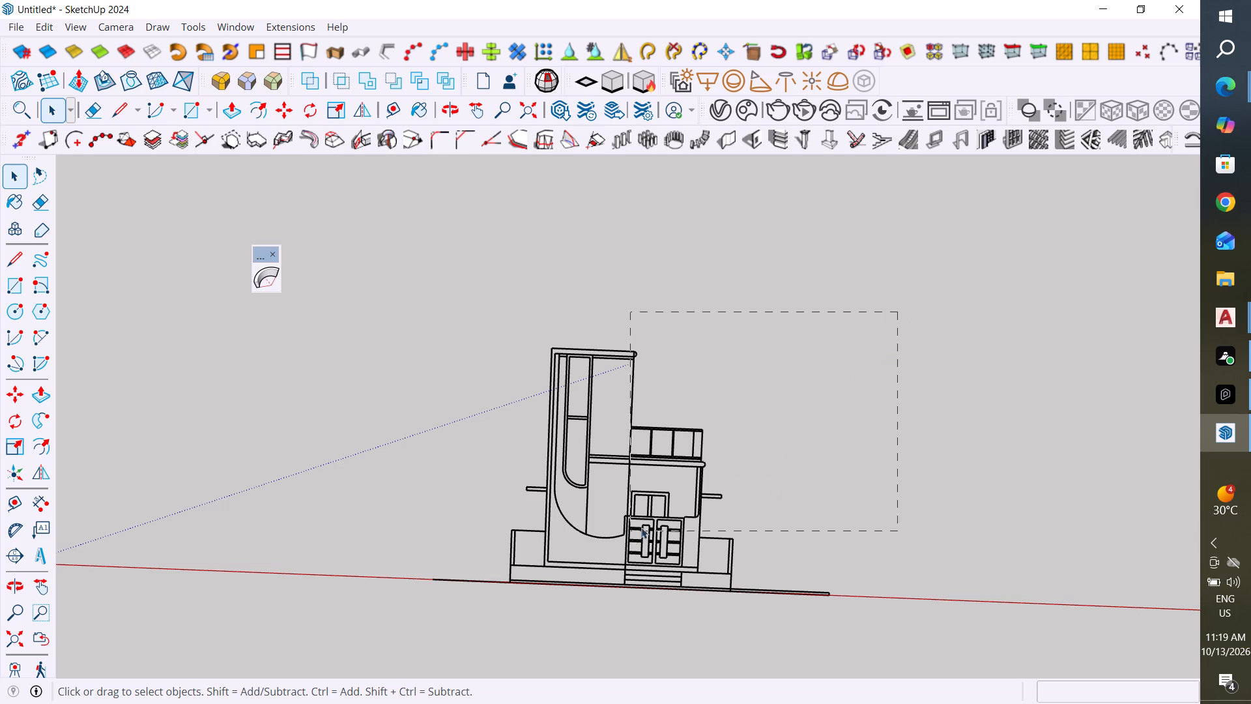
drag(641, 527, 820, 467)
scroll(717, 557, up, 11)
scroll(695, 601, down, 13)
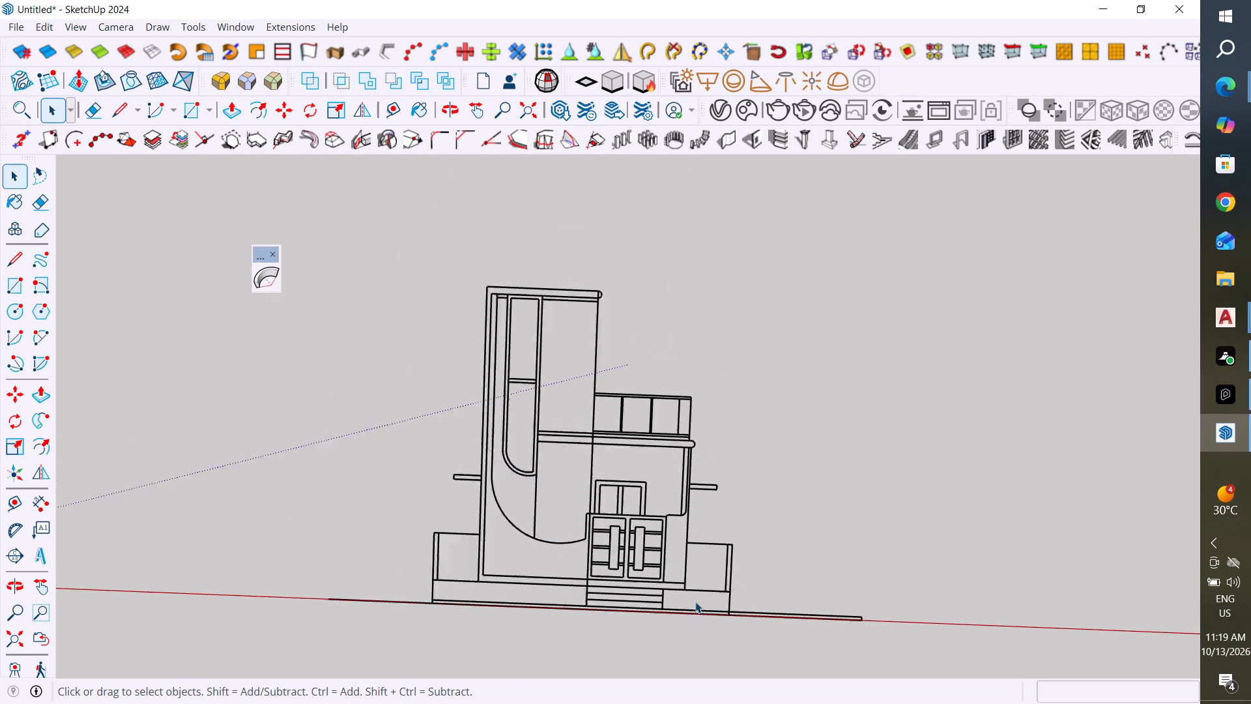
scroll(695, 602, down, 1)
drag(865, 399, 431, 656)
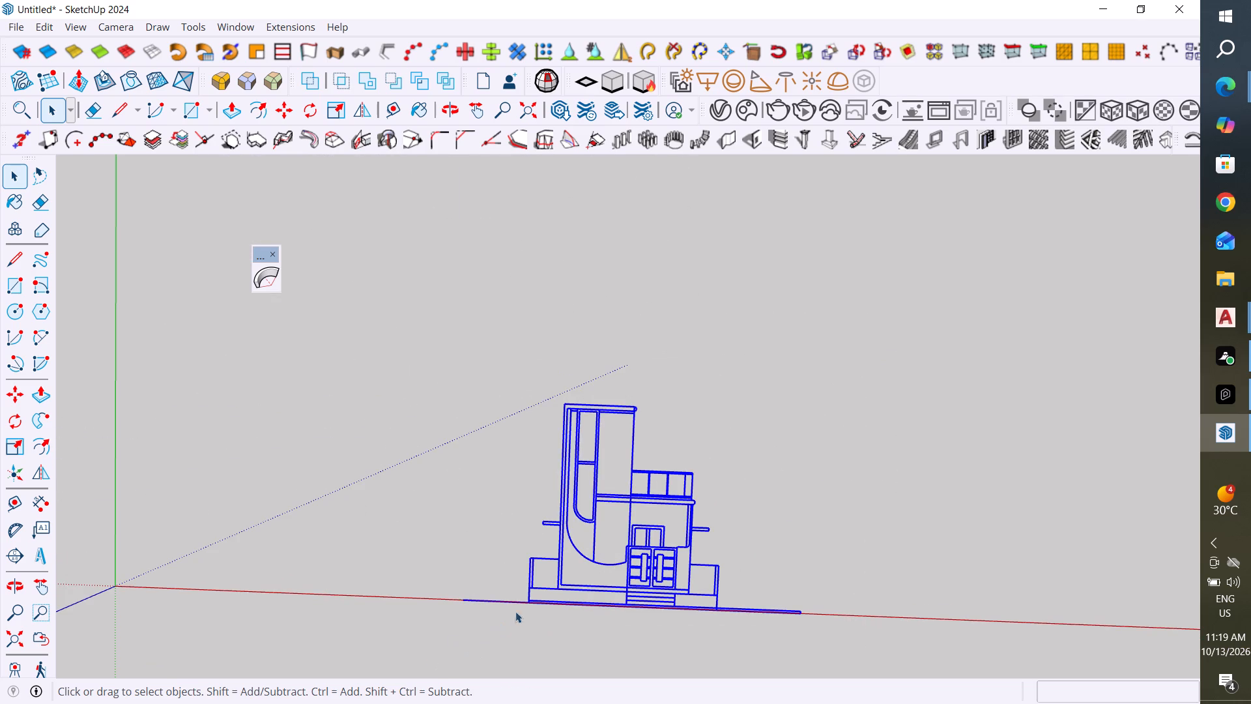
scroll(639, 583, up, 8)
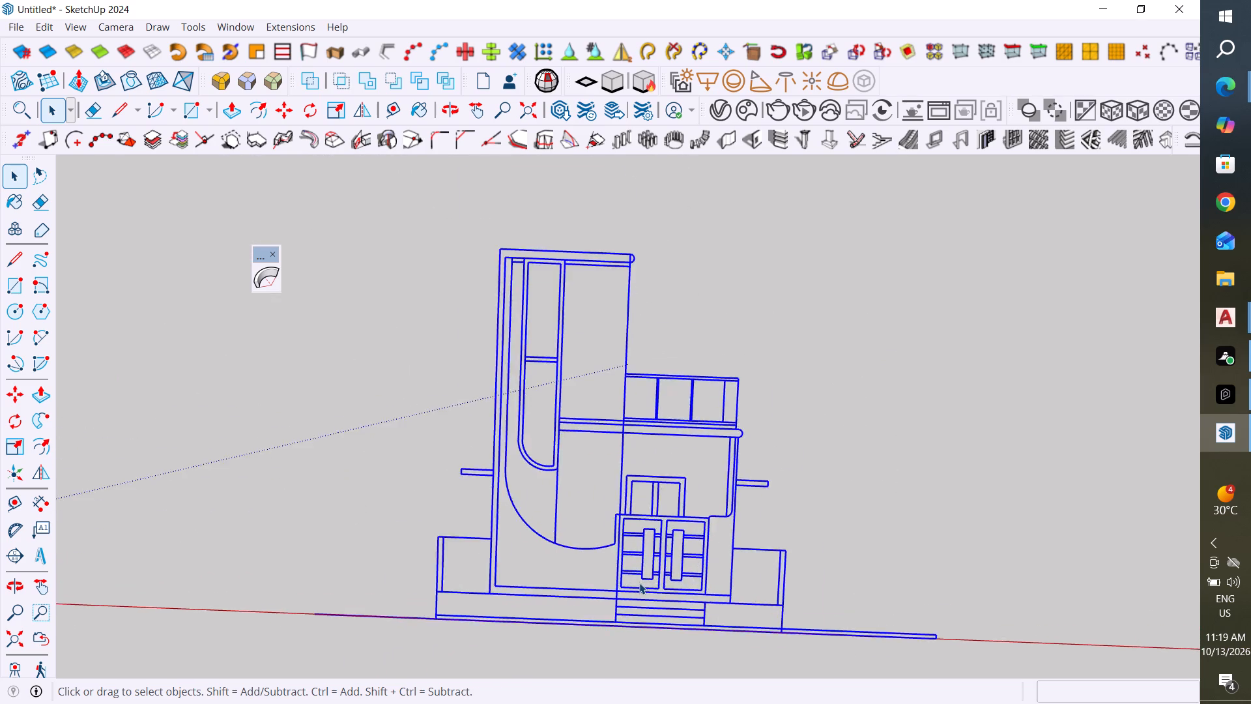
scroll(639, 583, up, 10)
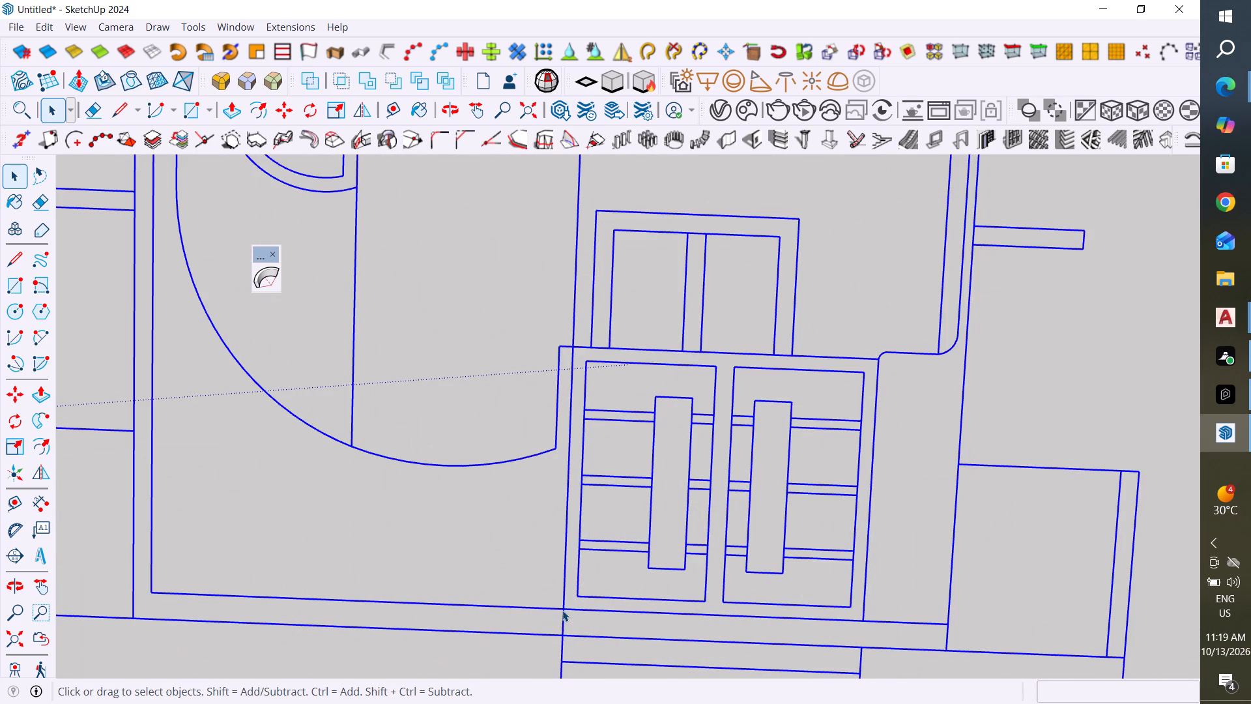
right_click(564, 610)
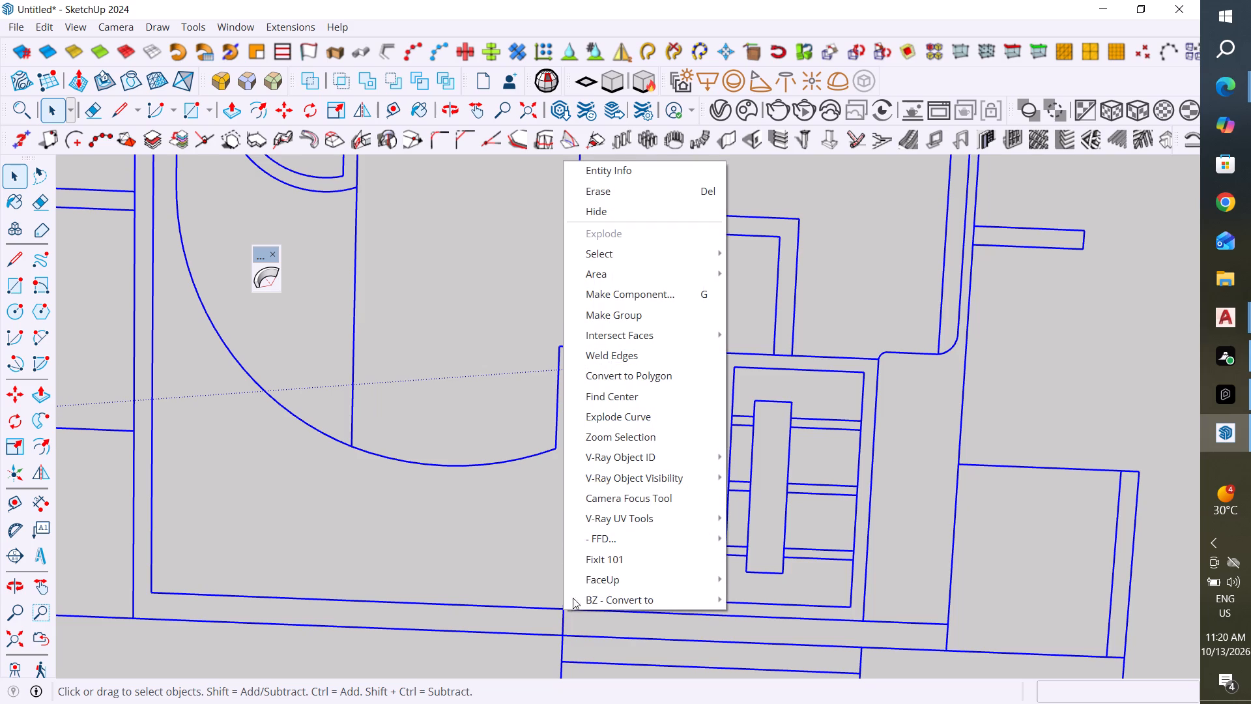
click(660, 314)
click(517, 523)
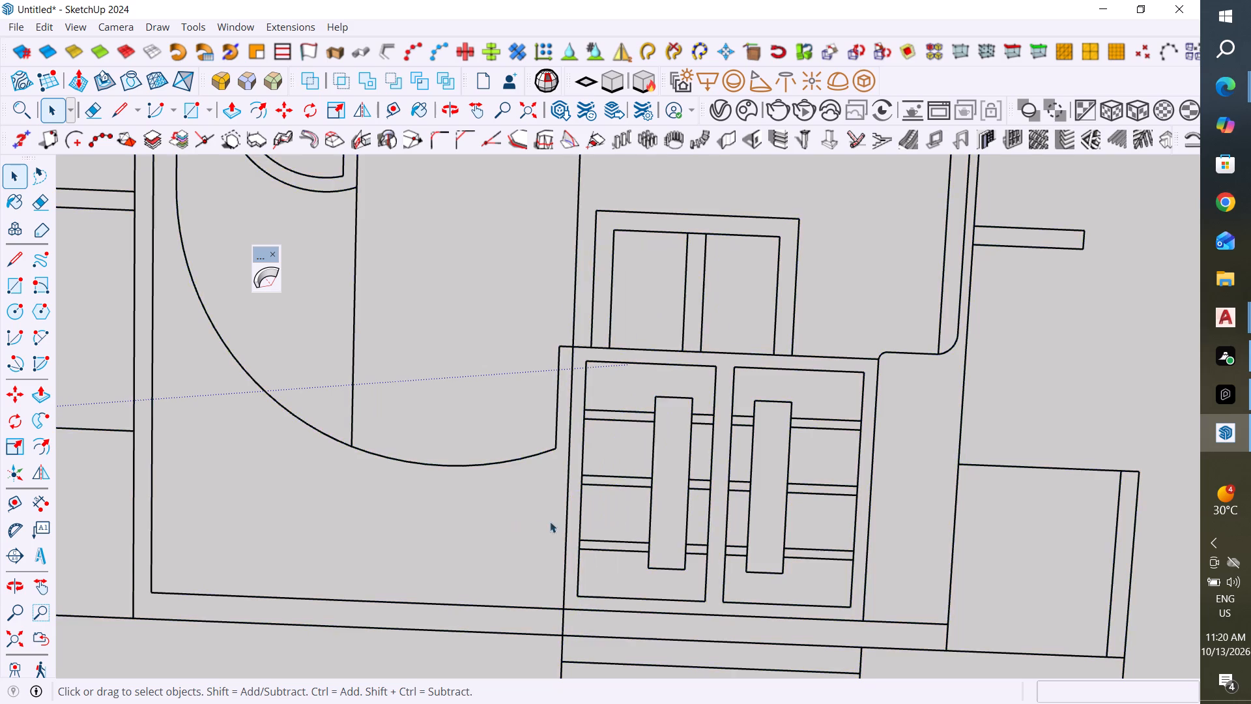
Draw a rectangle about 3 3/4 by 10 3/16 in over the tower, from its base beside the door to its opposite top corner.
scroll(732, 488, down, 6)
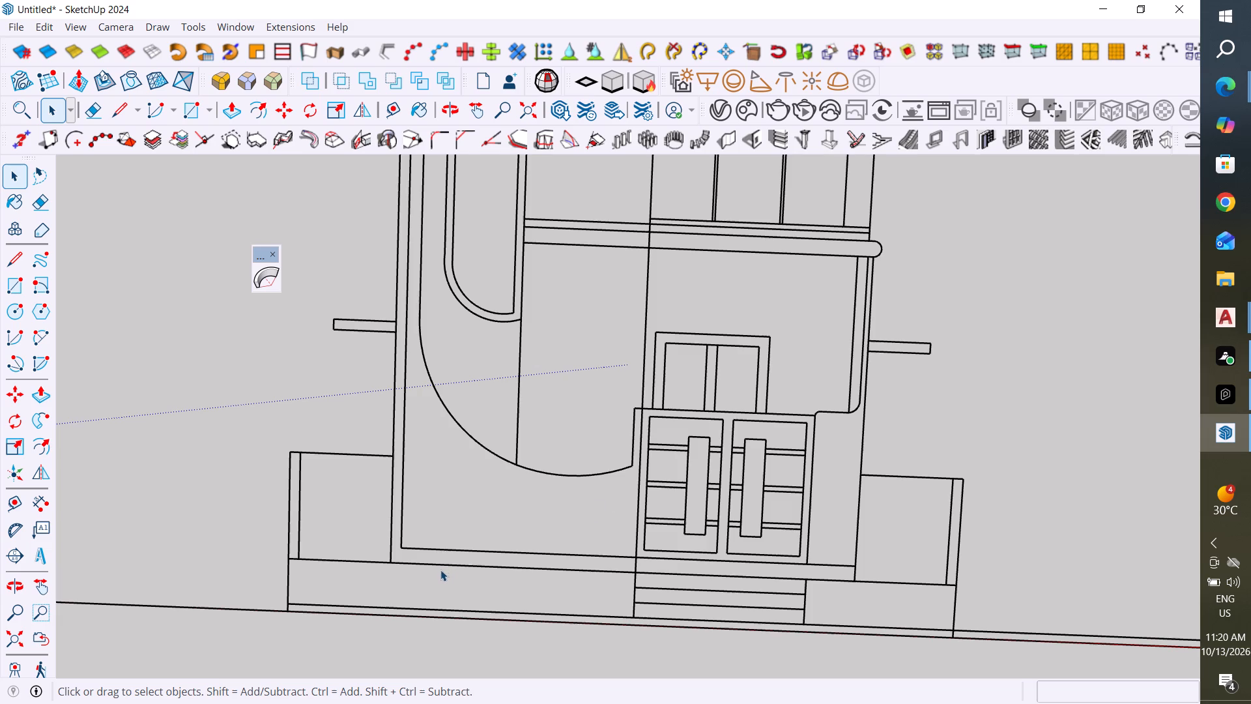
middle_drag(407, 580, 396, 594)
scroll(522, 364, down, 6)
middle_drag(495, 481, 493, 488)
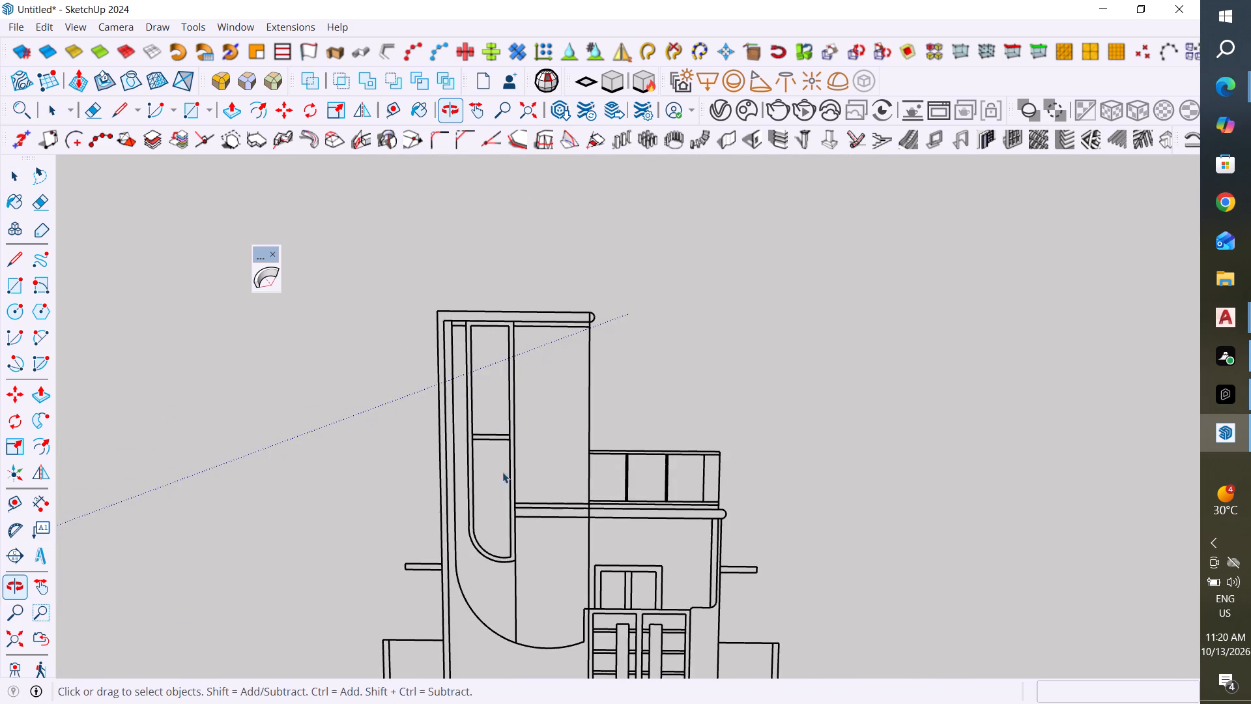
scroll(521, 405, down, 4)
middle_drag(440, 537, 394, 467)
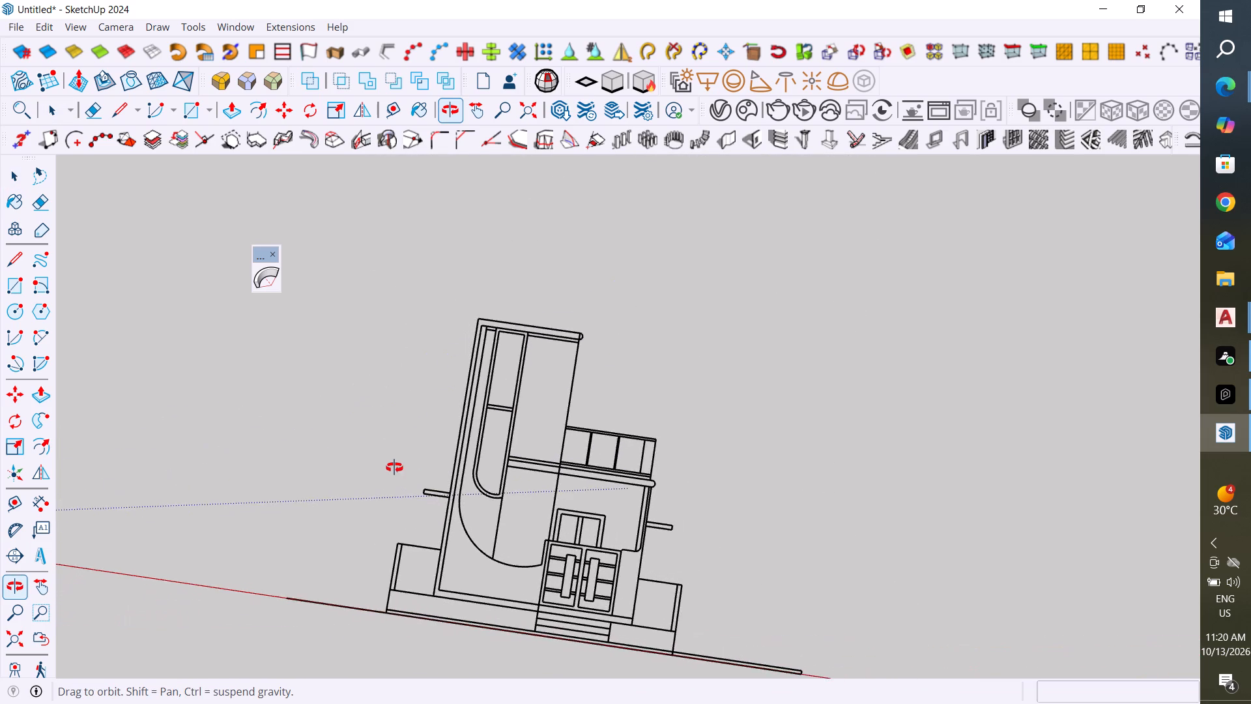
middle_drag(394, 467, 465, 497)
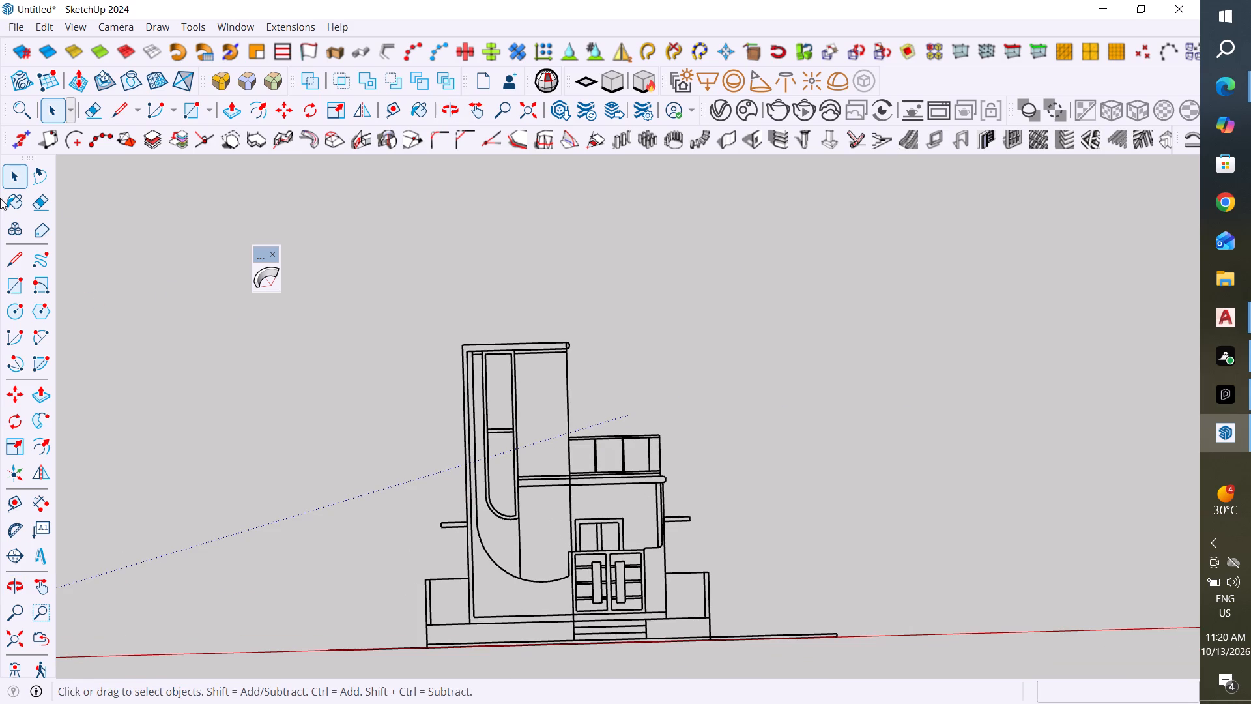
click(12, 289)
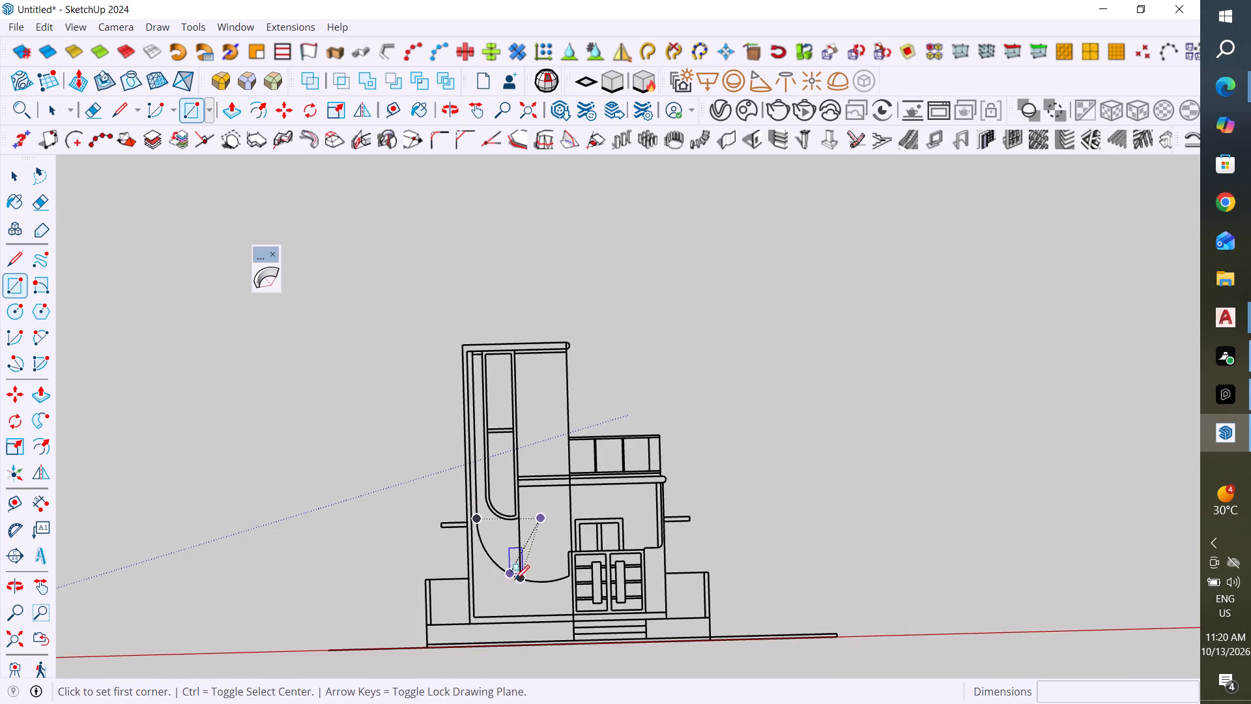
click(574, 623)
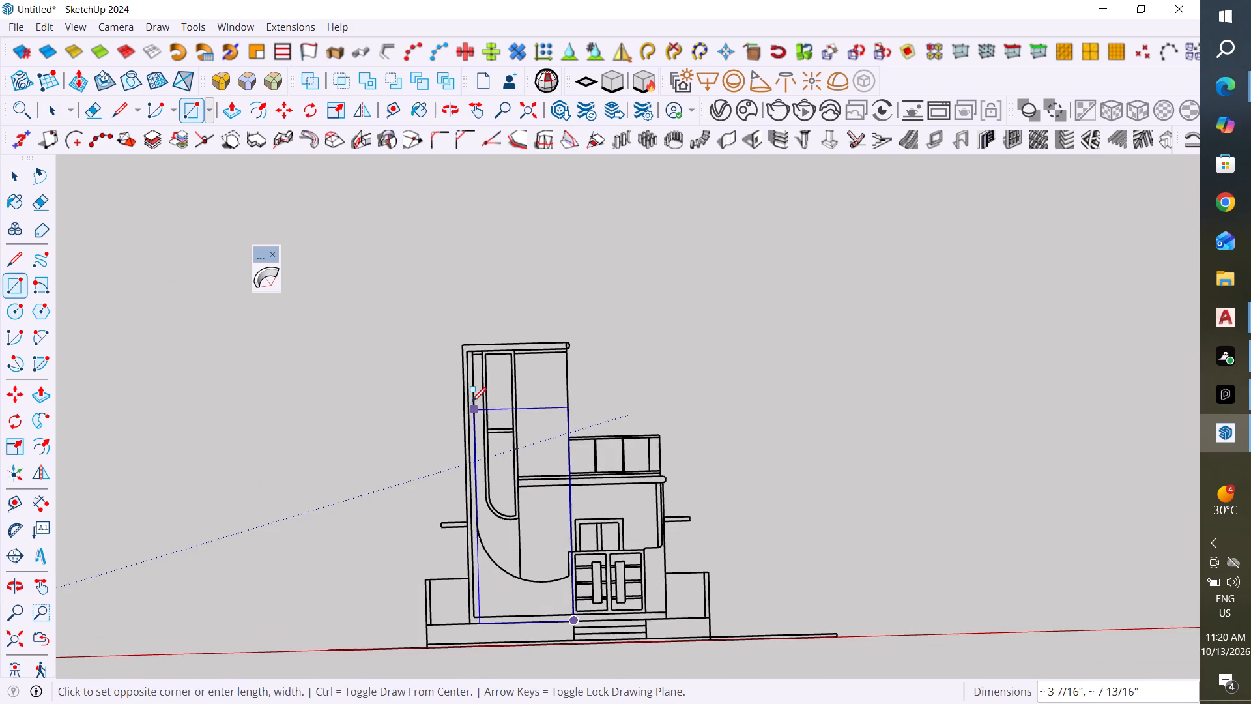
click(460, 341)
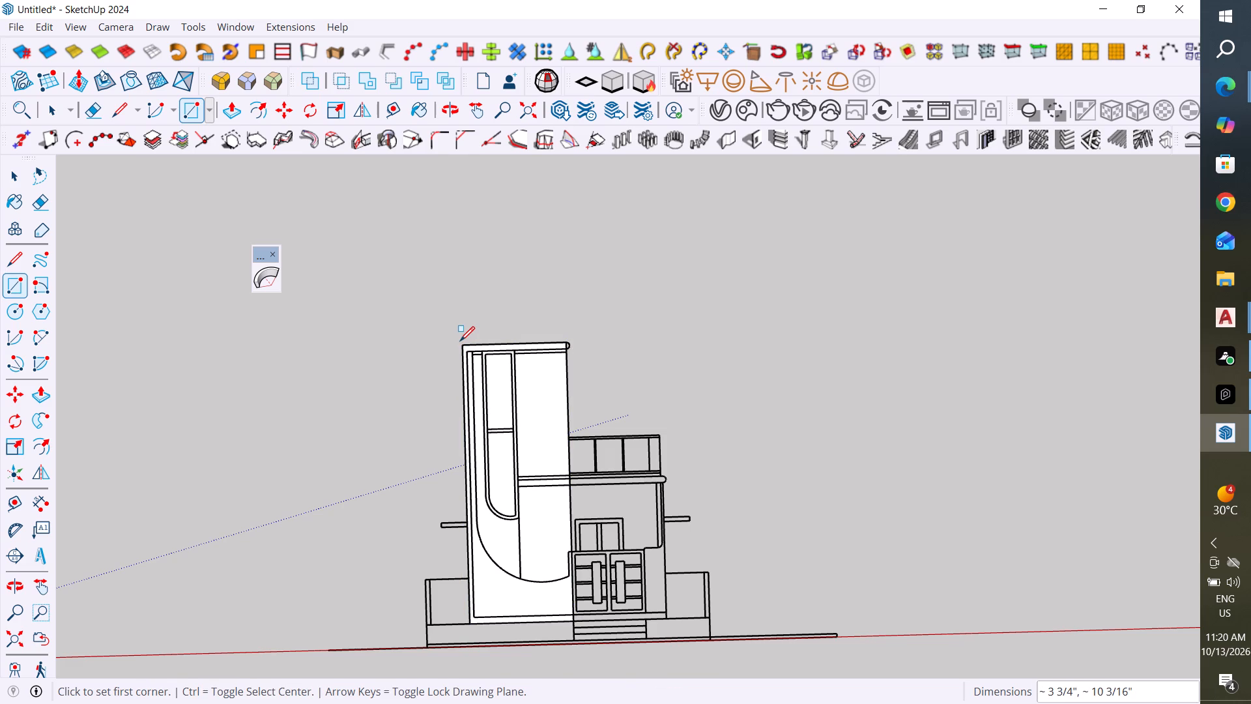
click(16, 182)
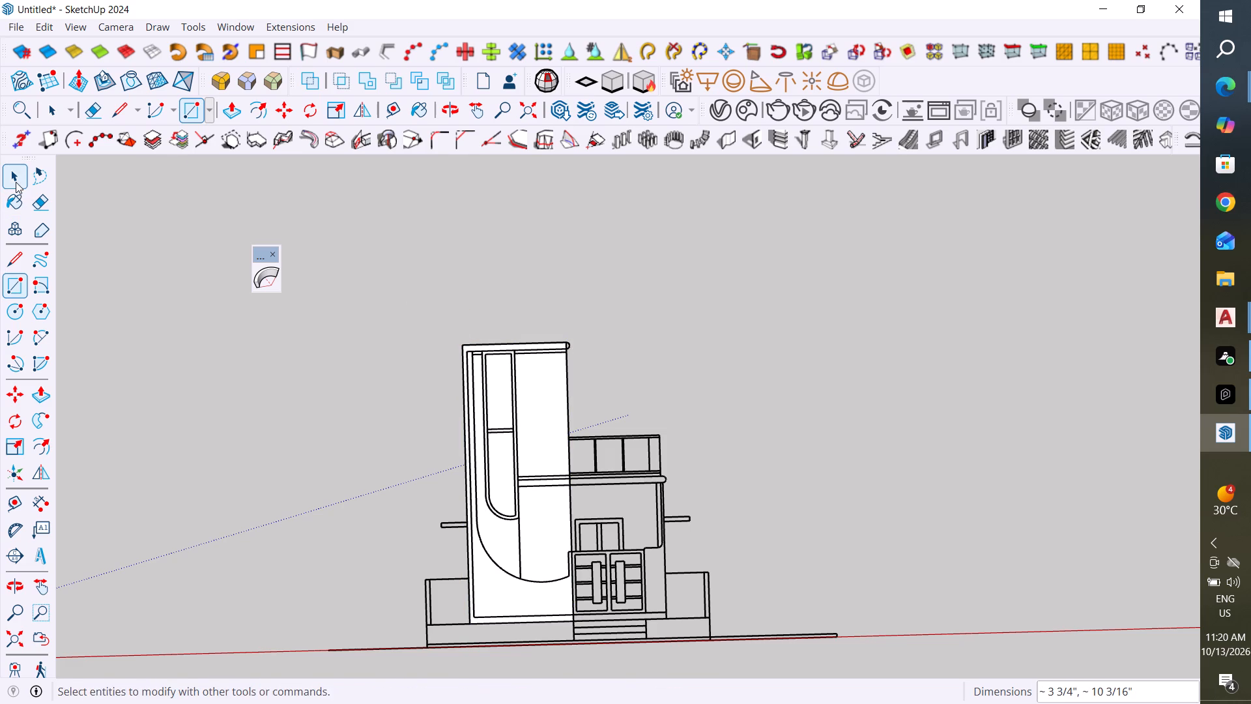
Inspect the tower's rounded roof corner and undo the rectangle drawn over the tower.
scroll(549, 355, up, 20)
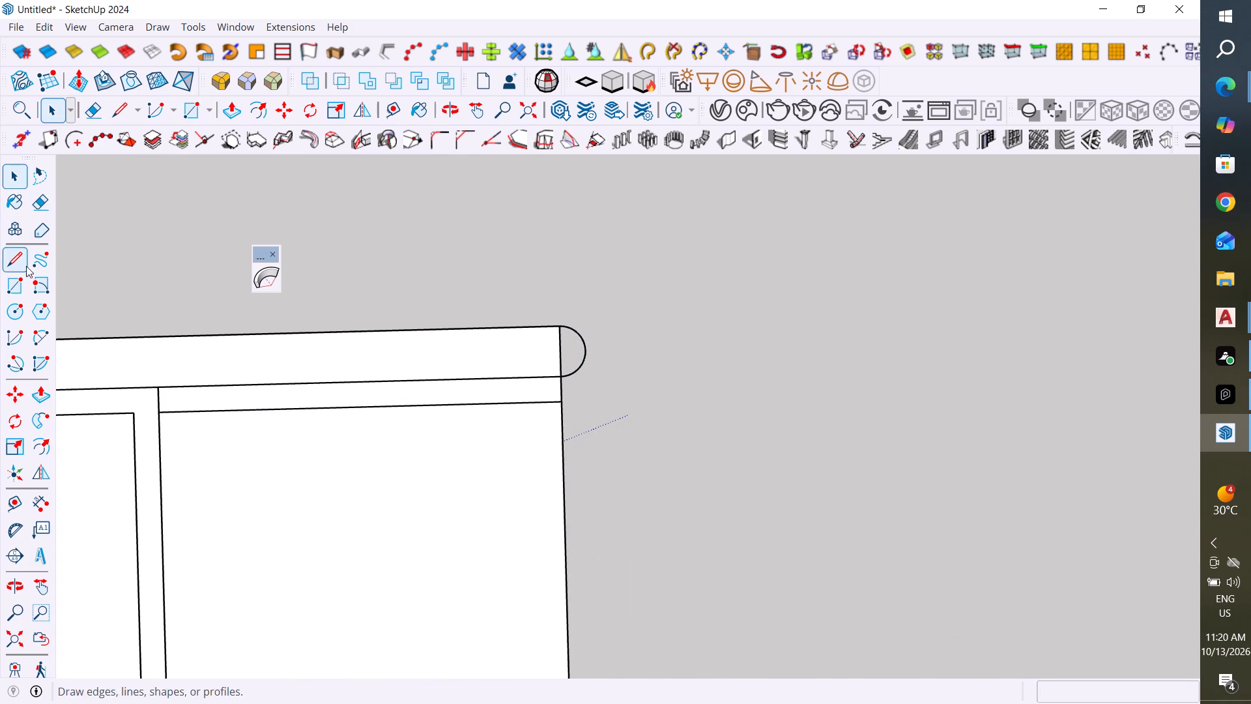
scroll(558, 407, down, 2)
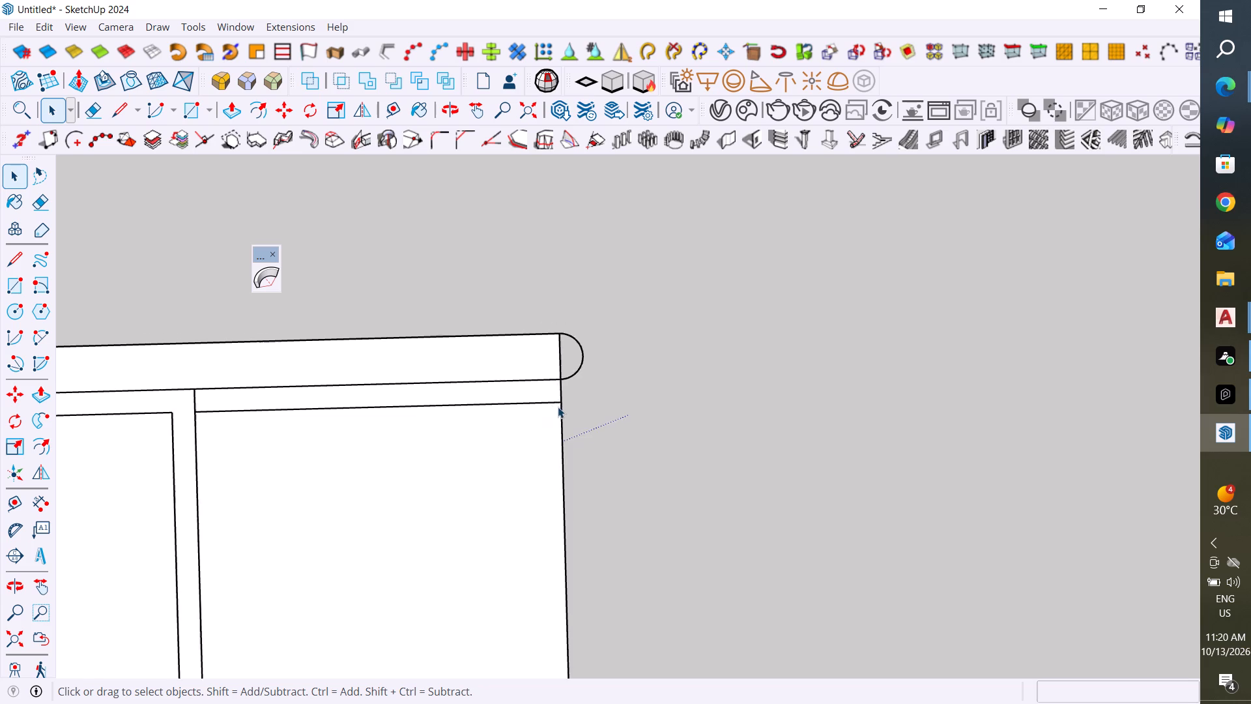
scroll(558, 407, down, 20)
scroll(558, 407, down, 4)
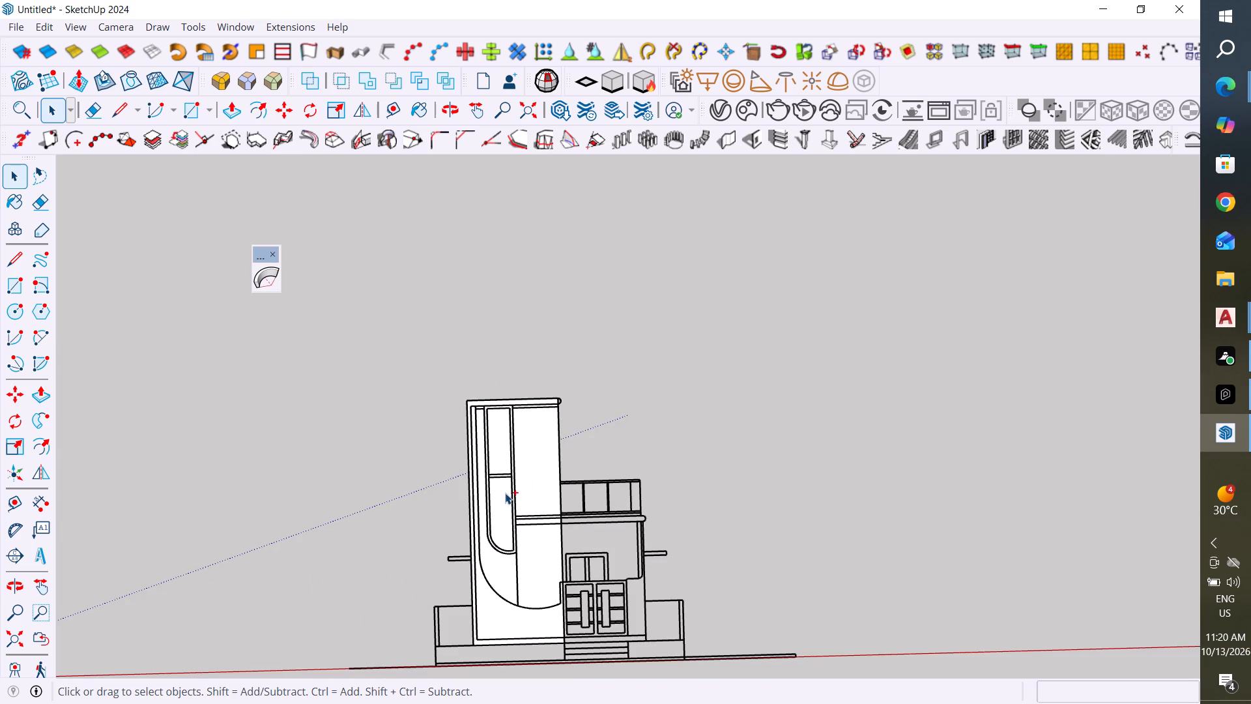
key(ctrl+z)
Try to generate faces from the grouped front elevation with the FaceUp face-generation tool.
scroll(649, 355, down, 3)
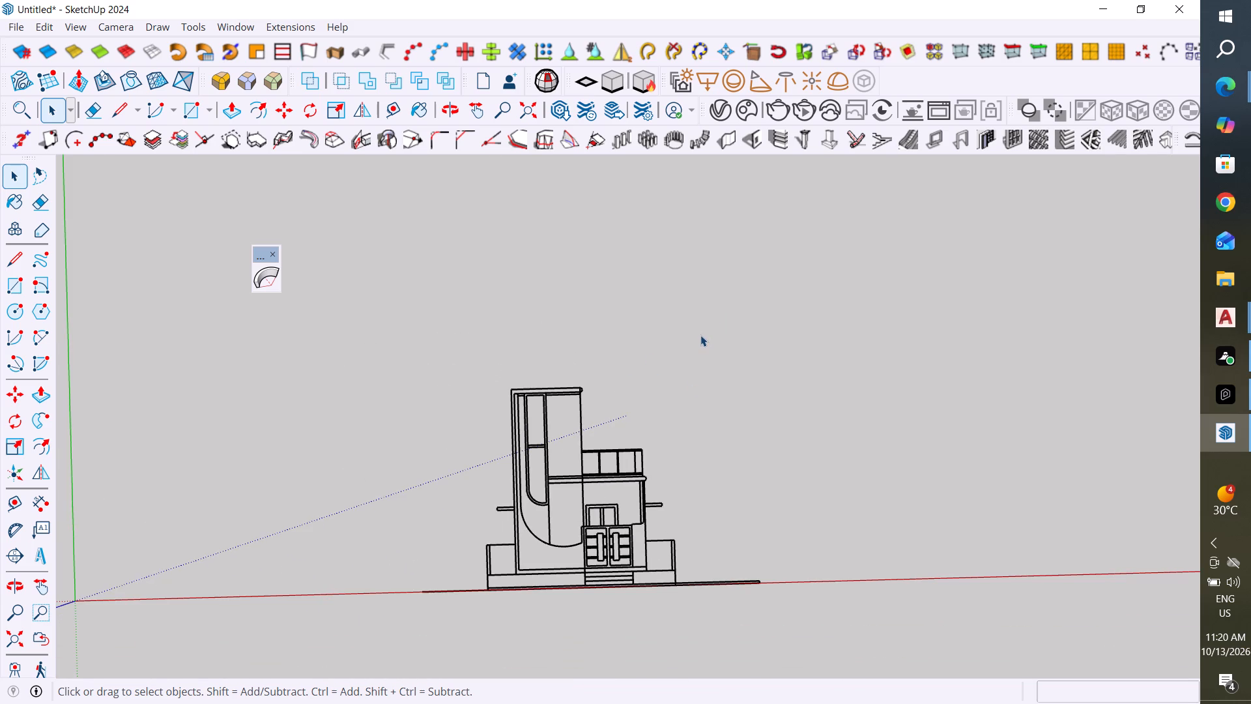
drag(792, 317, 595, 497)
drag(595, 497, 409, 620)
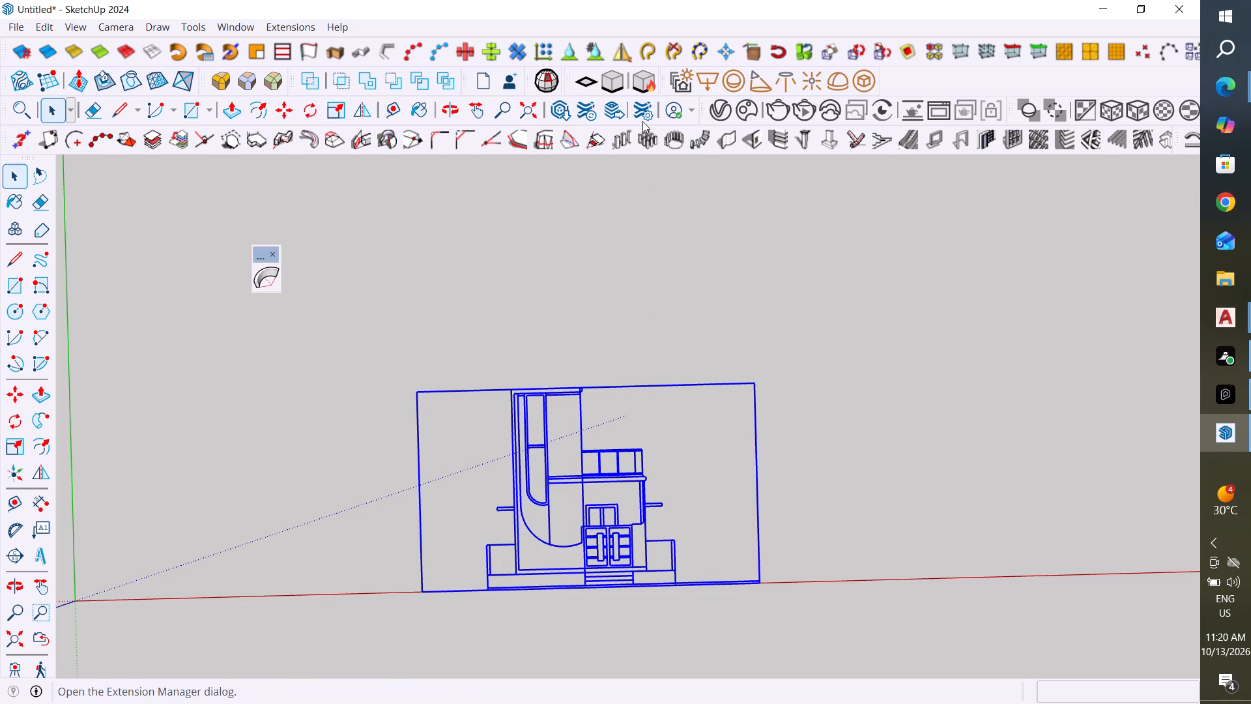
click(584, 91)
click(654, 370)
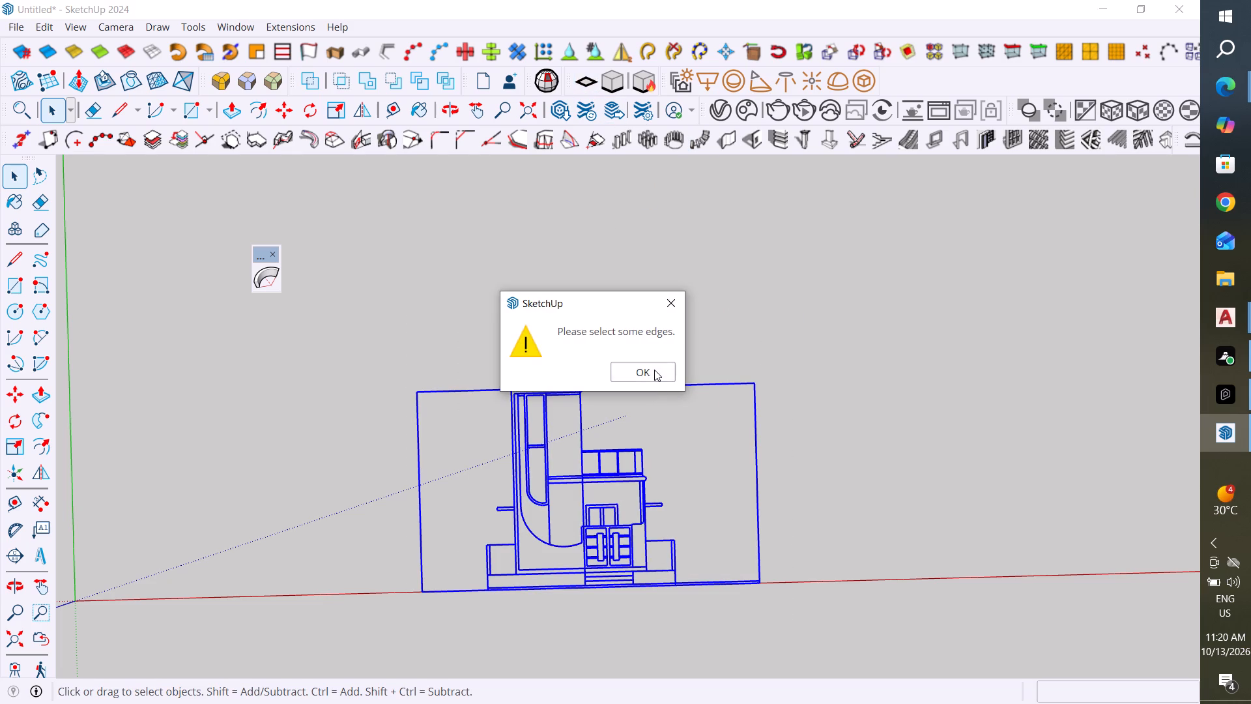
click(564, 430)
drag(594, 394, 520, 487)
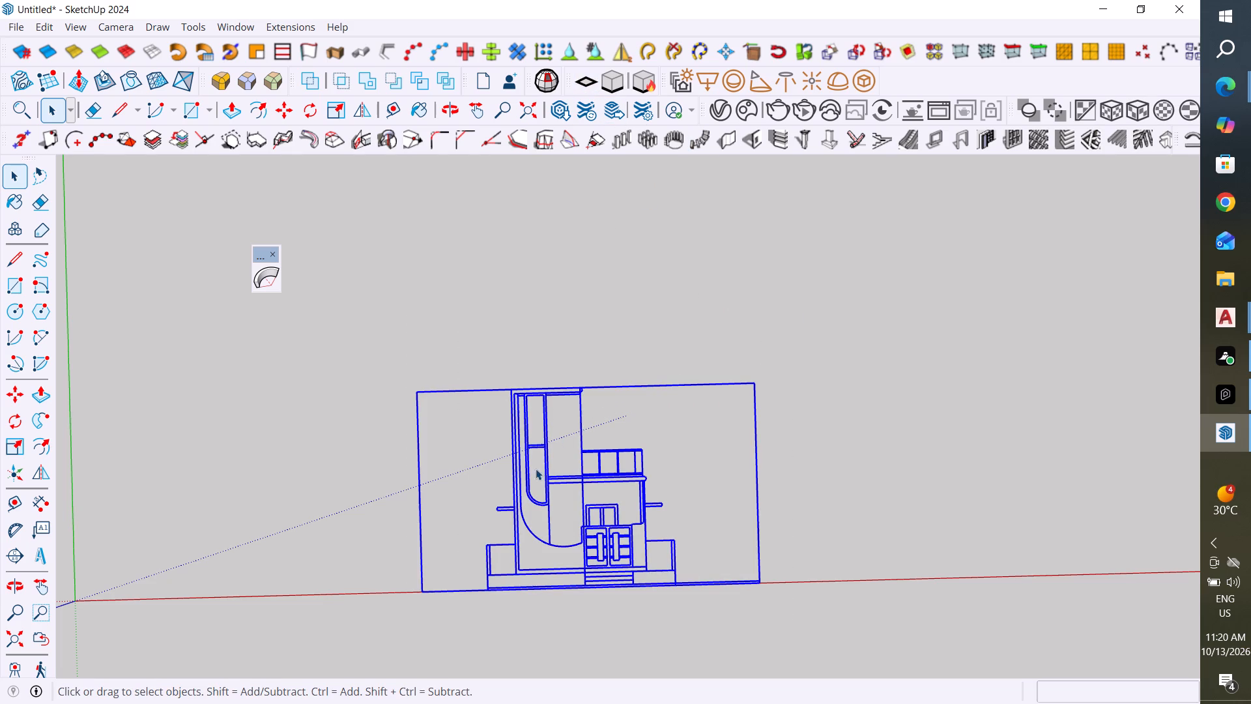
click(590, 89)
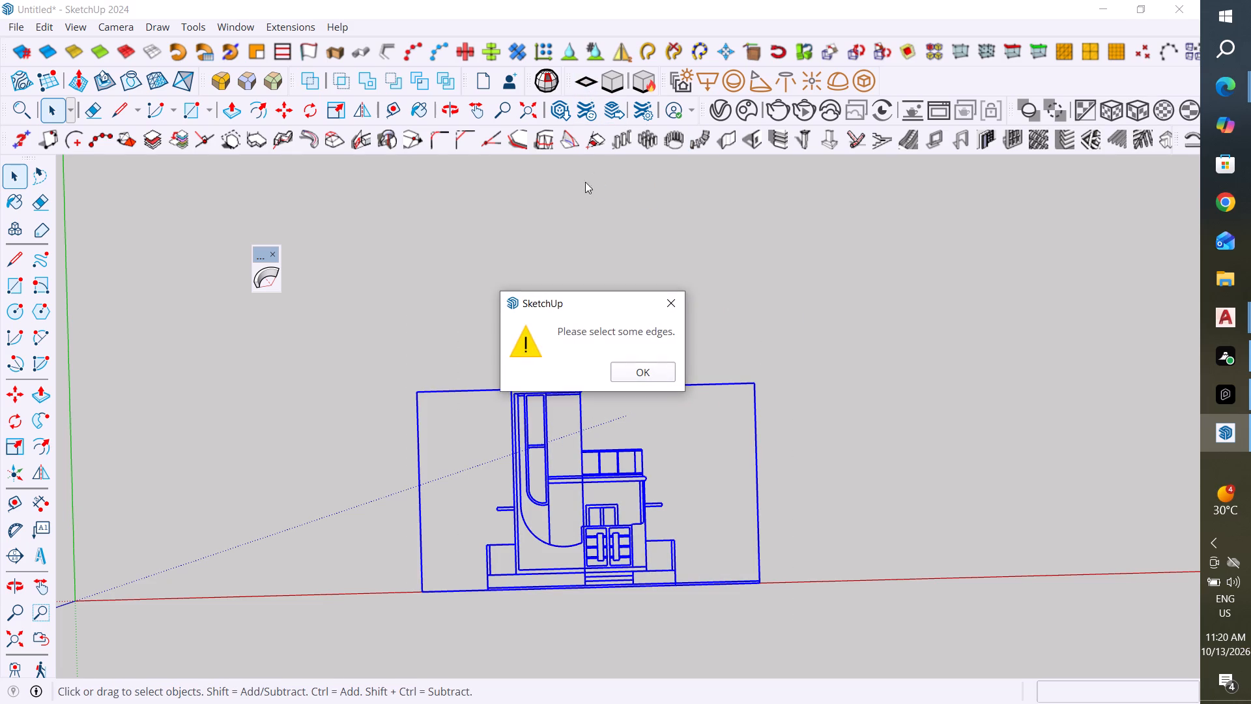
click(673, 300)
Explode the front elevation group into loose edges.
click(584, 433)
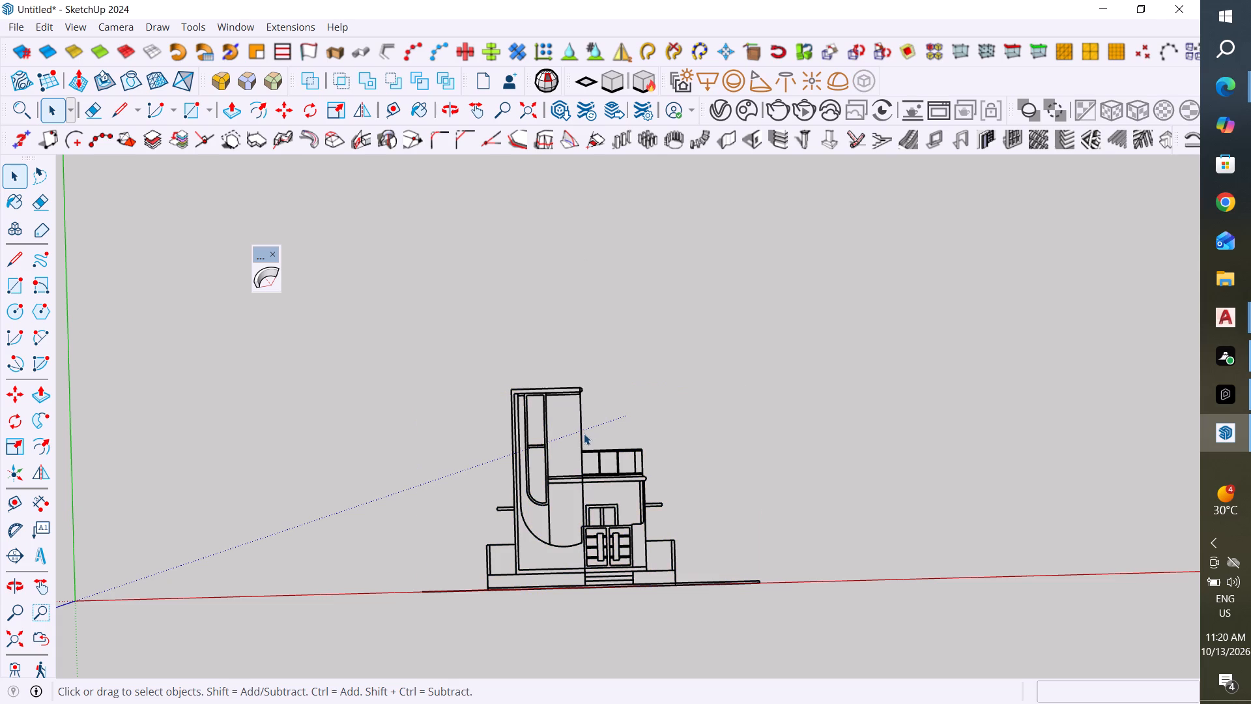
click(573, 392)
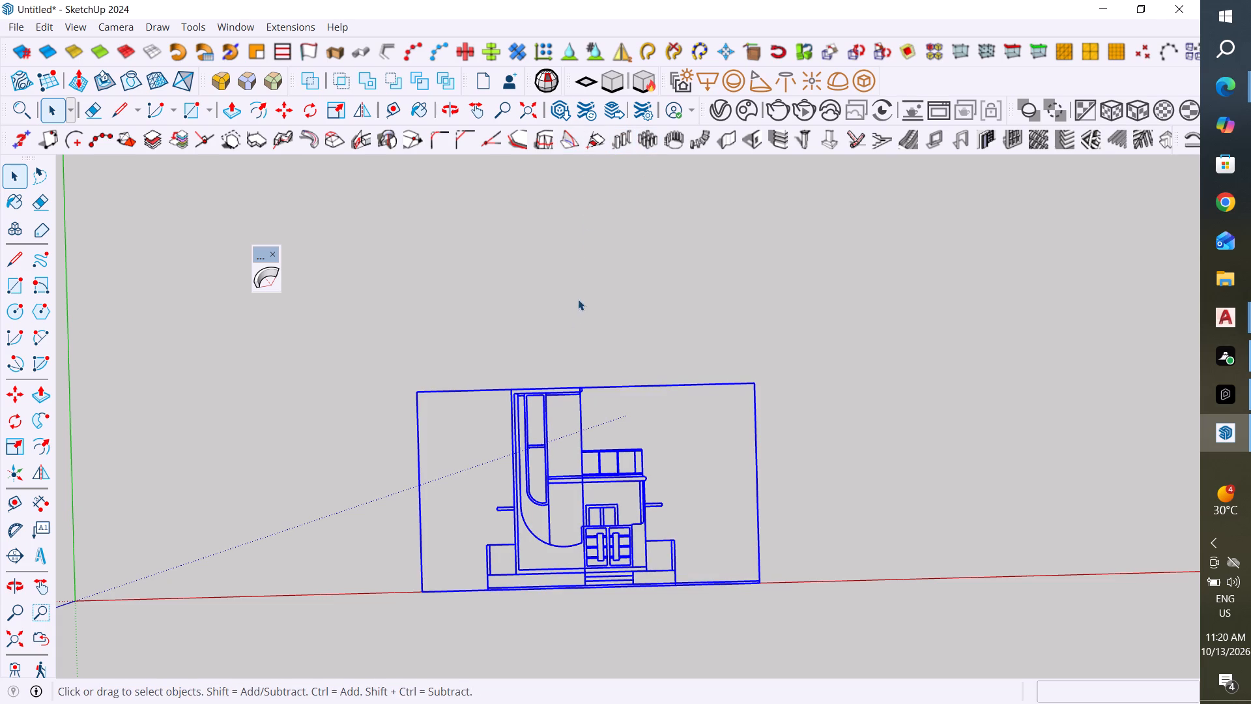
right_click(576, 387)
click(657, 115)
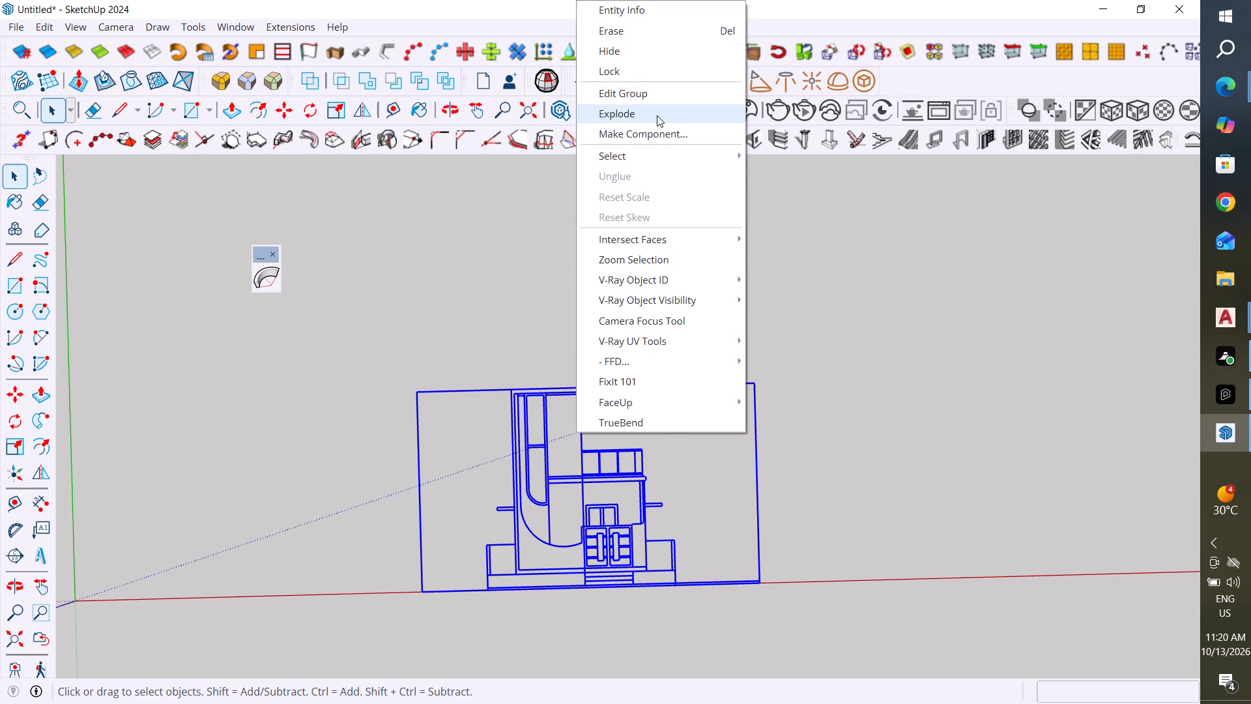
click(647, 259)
Select all the ungrouped front elevation edges and generate faces from them with the FaceUp face-generation tool.
drag(808, 284, 608, 486)
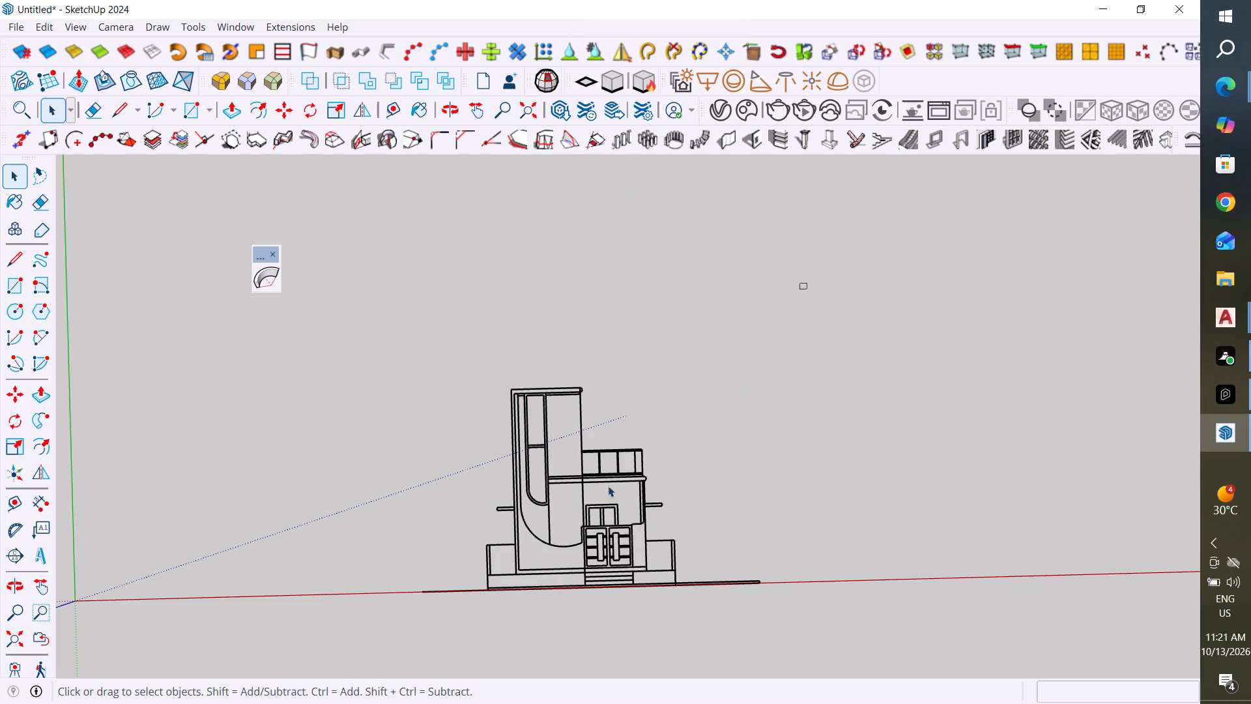
drag(608, 486, 395, 623)
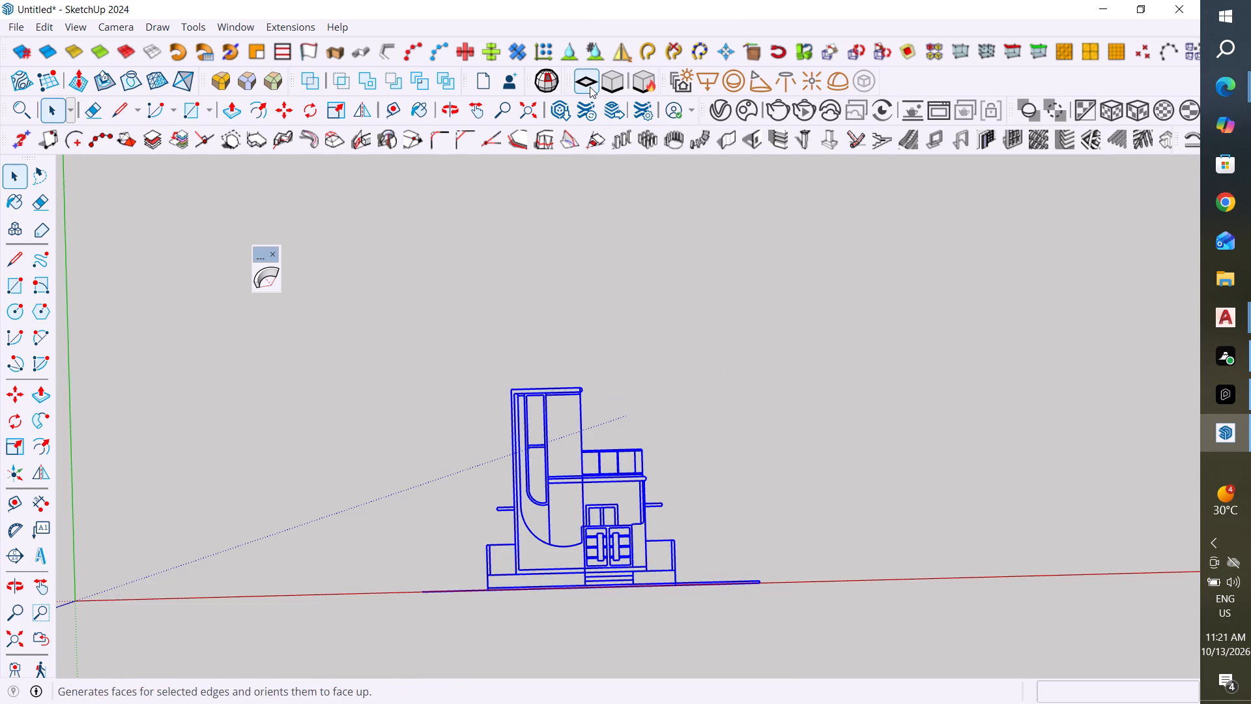
click(590, 87)
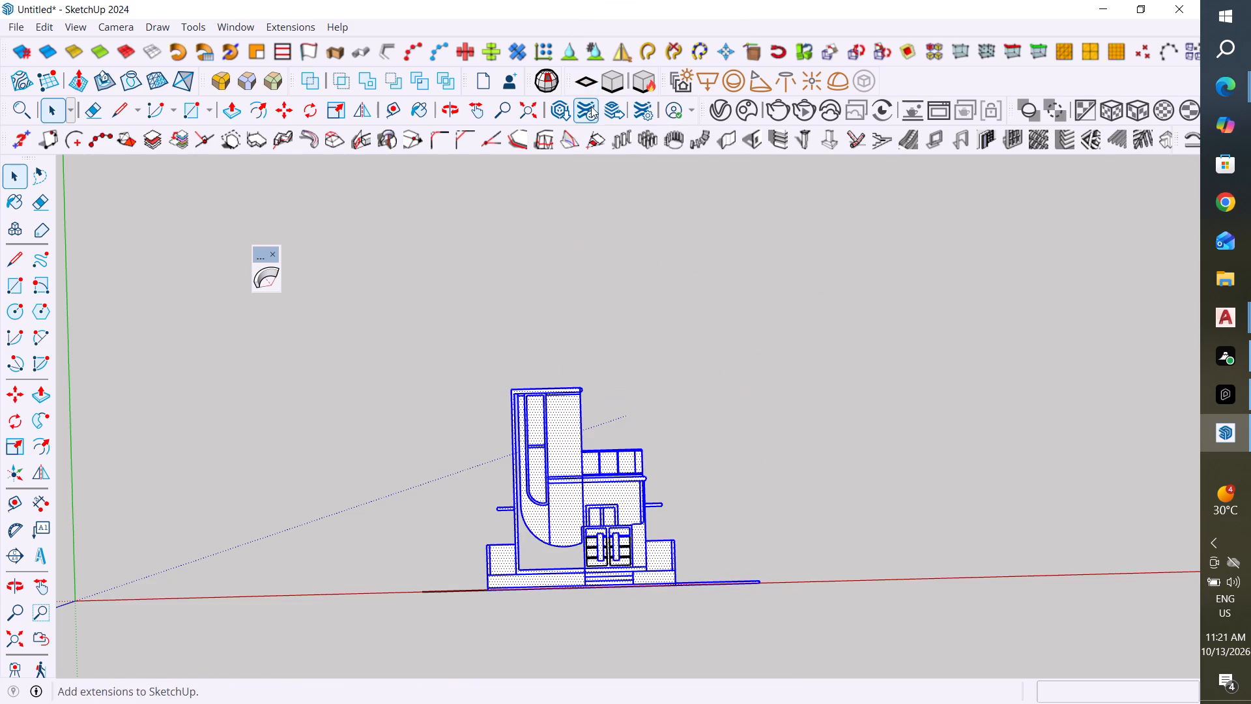
click(596, 78)
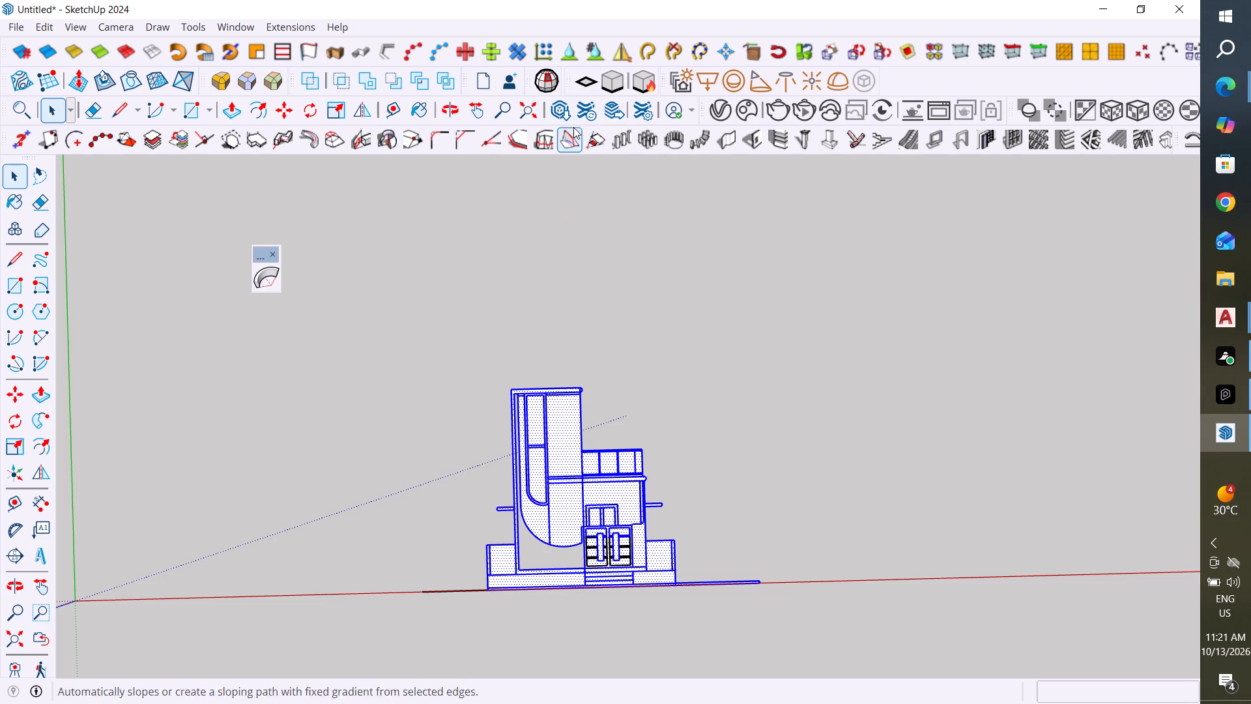
click(591, 84)
click(534, 548)
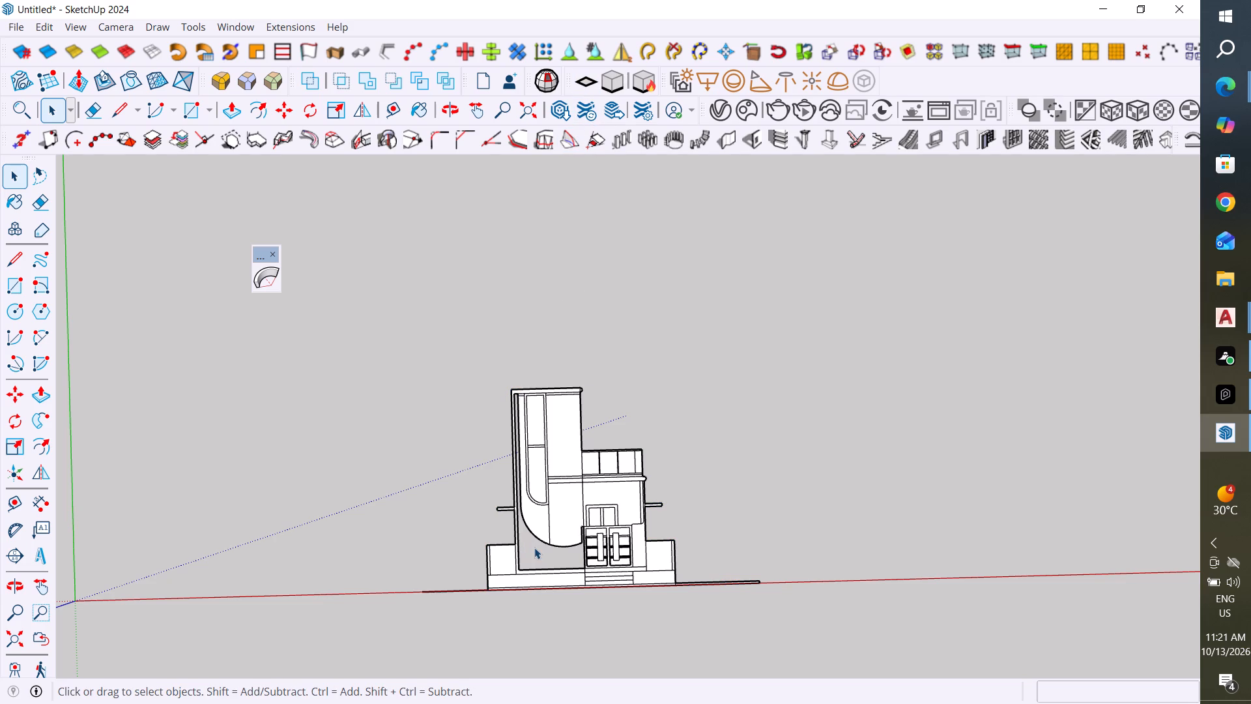
Undo the last face generation, reselect the whole front elevation and regenerate its faces with the FaceUp face-generation tool.
scroll(586, 561, up, 1)
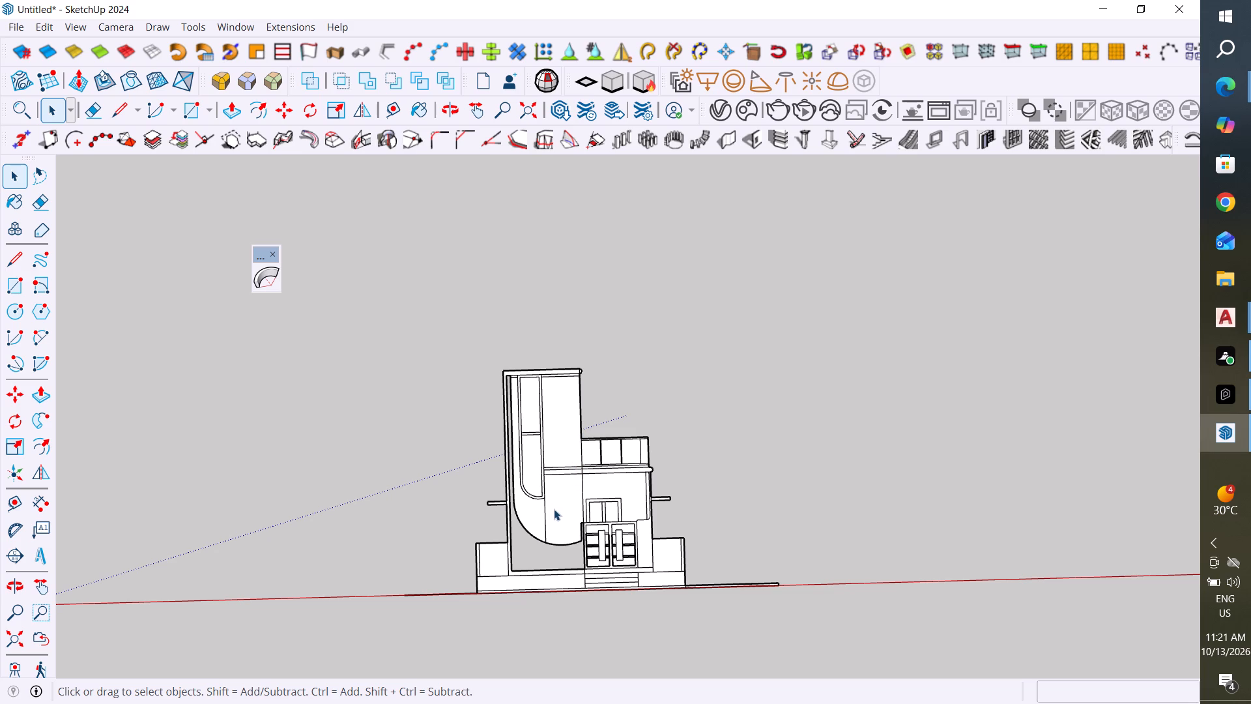
key(ctrl+z)
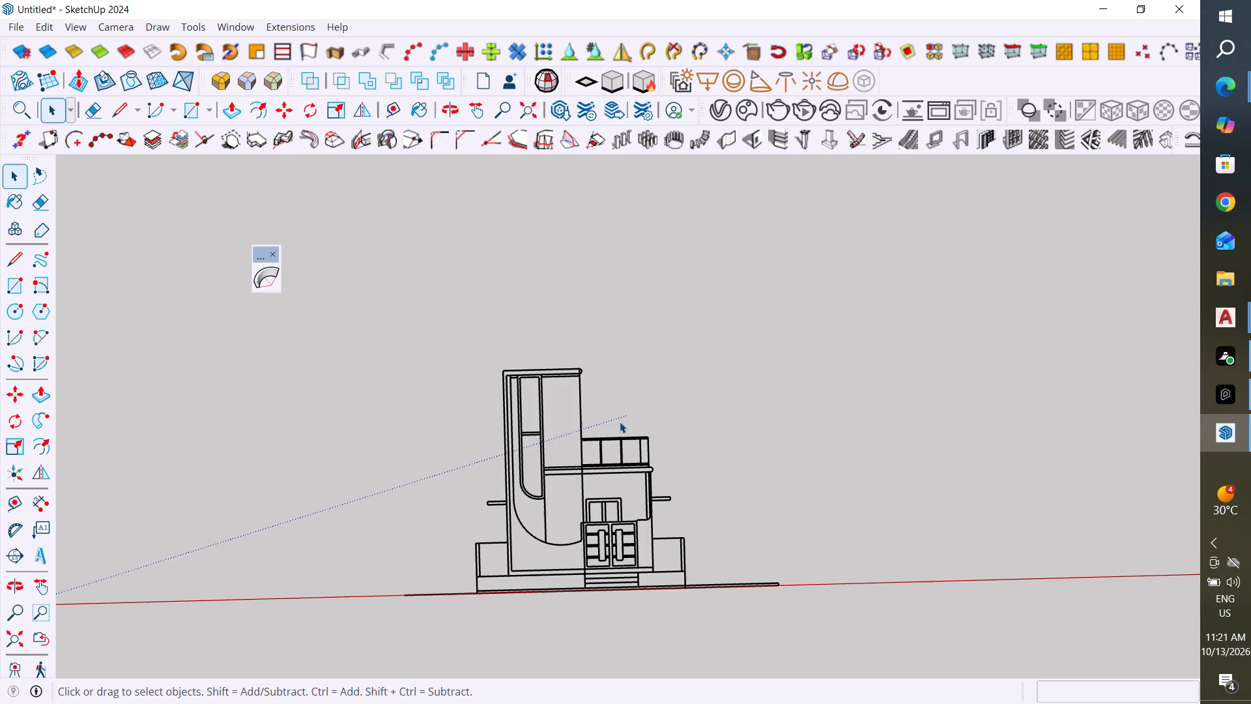
drag(770, 305, 575, 531)
drag(575, 531, 411, 675)
click(590, 78)
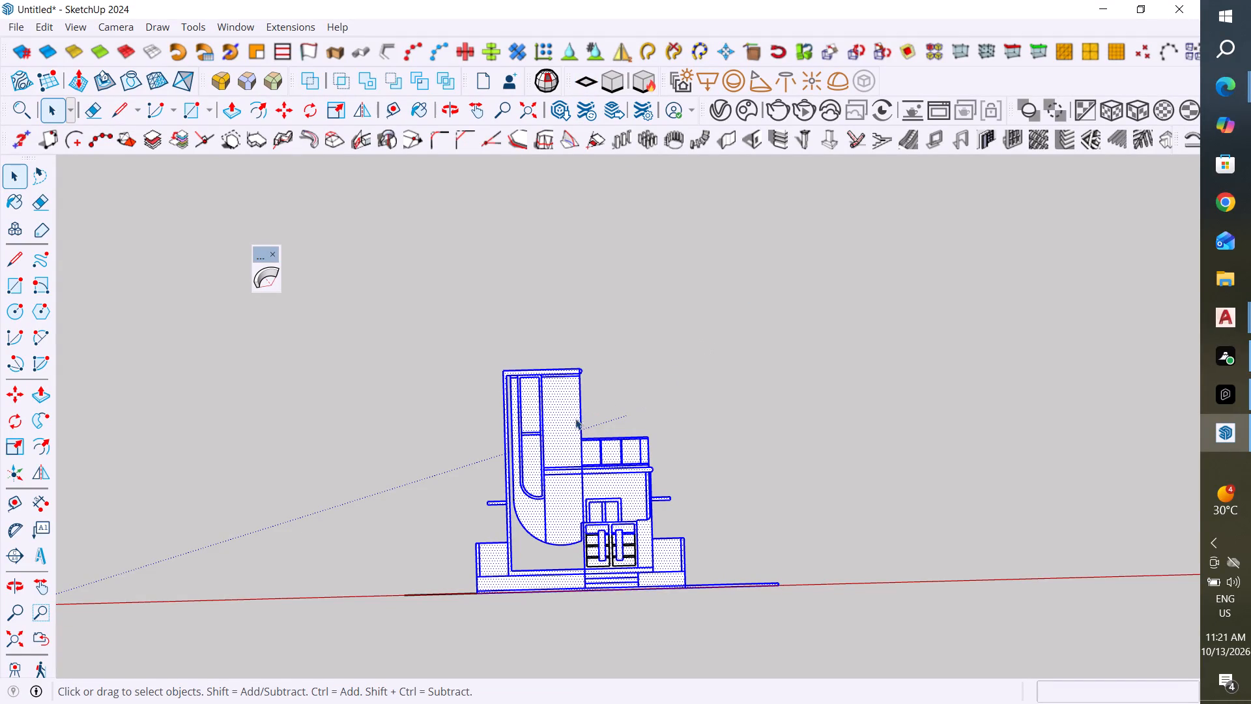
Delete the tower's upper and lower wall panel faces, both window pane faces and the curved border face around the window.
click(554, 424)
key(Delete)
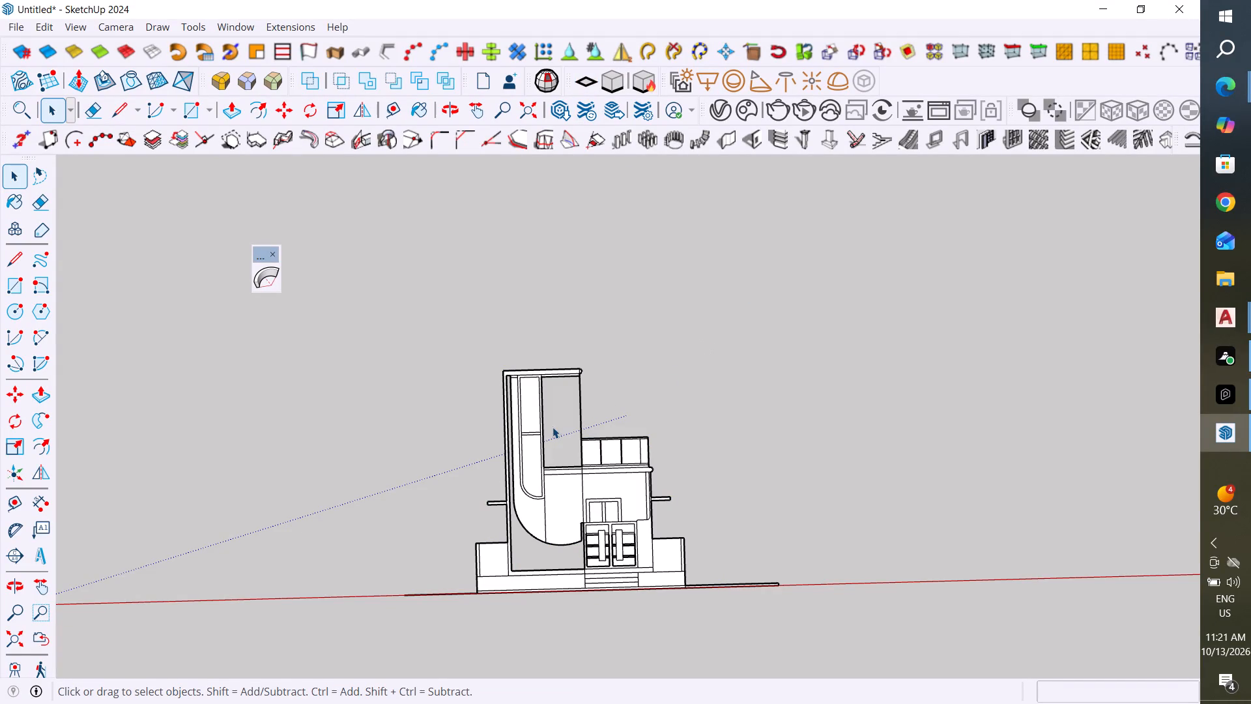
click(525, 447)
key(Delete)
click(530, 421)
key(Delete)
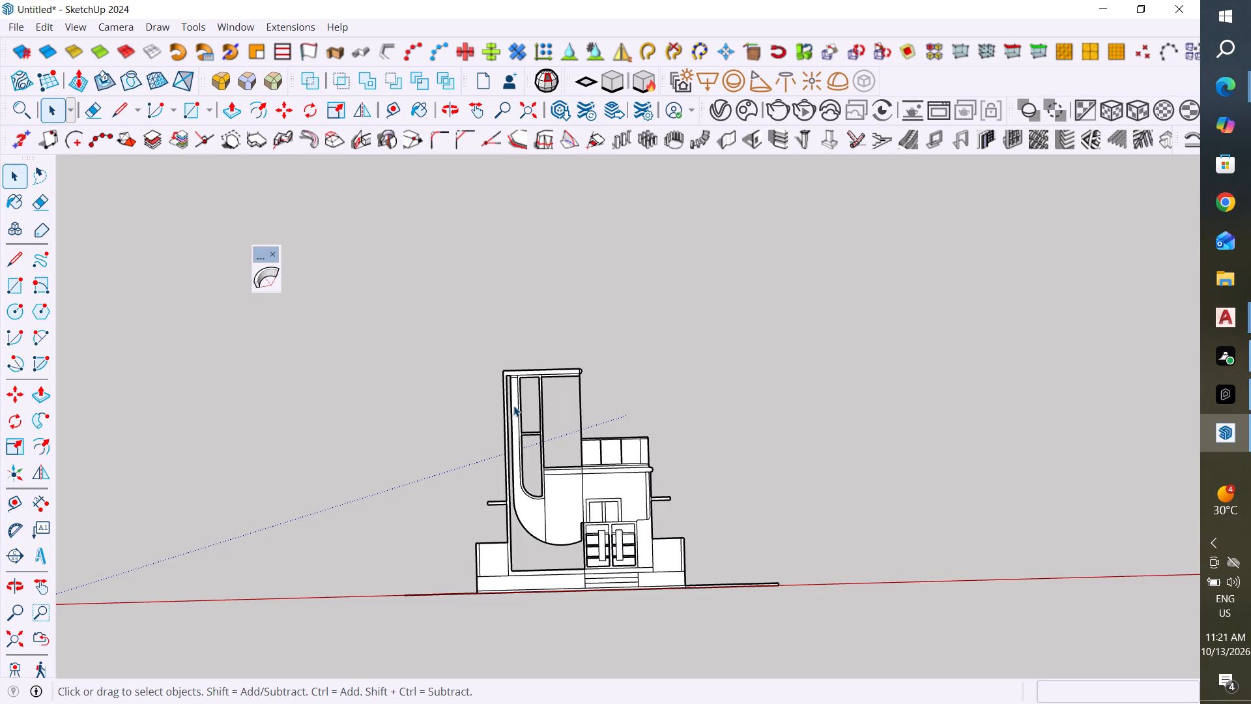
click(515, 405)
key(Delete)
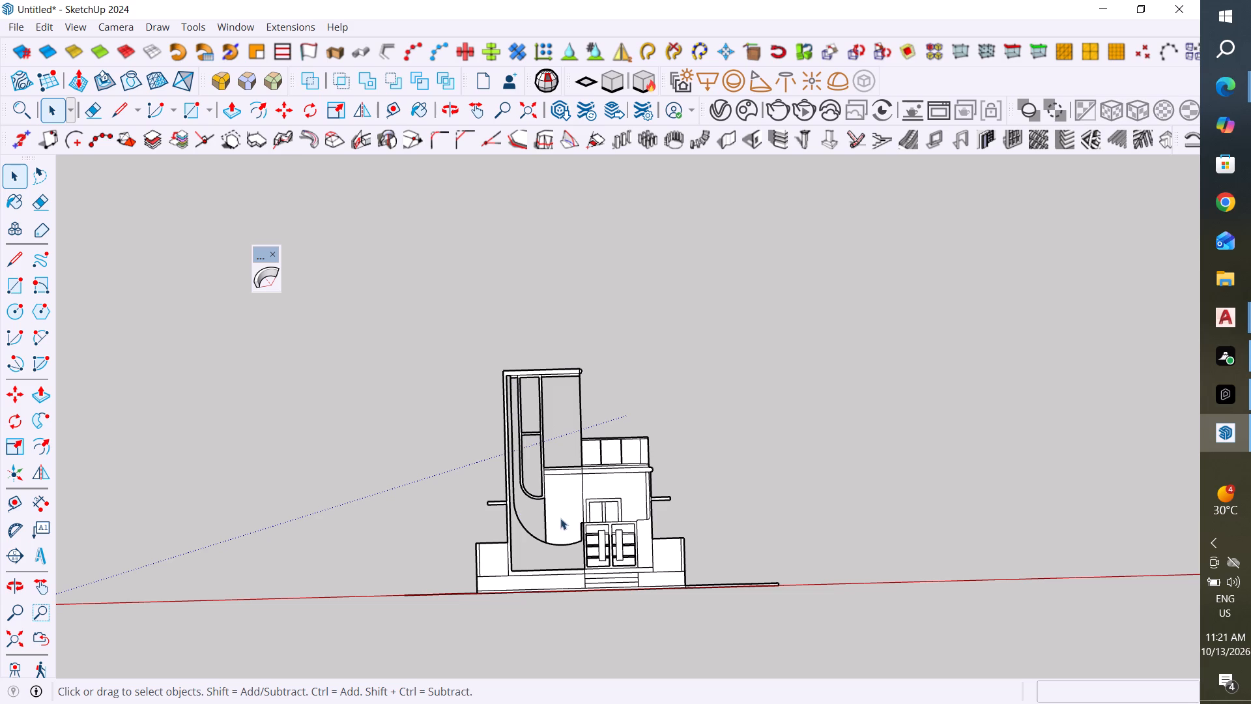
click(560, 516)
key(Delete)
Delete the horizontal band faces that cross the tower between its upper and lower wall panels, keeping their edges.
scroll(563, 472, up, 11)
click(572, 473)
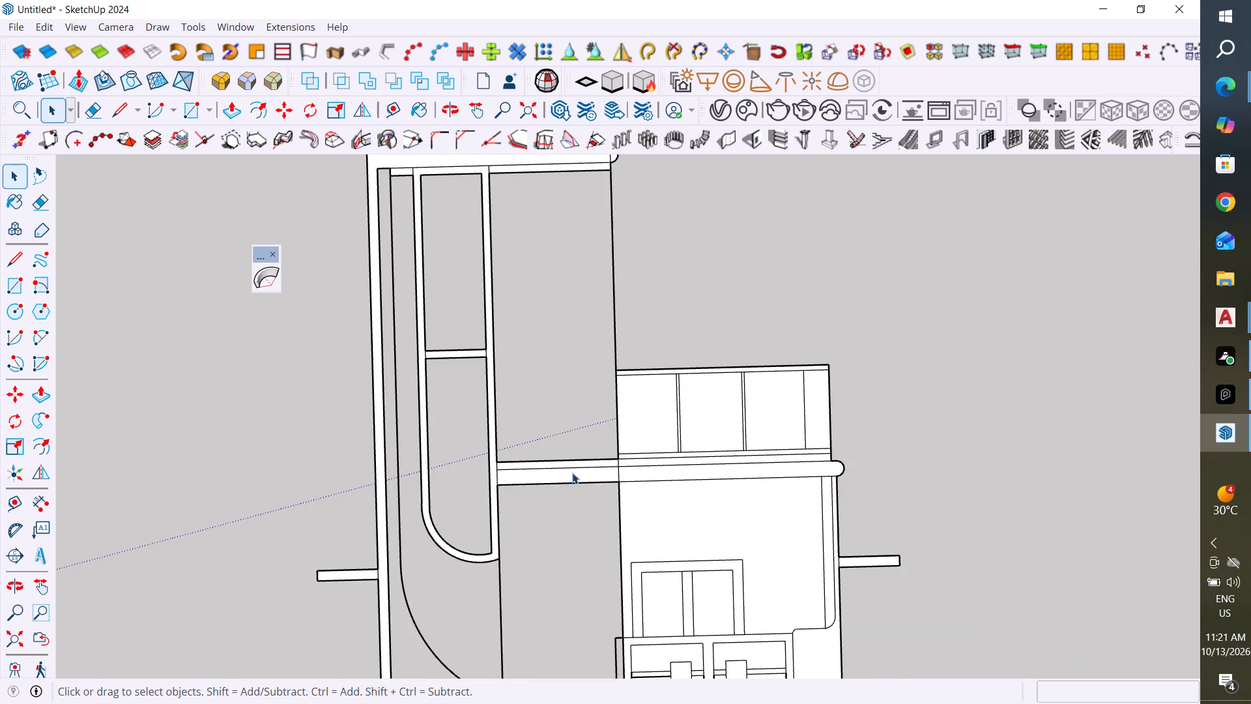
key(Delete)
click(576, 463)
key(Delete)
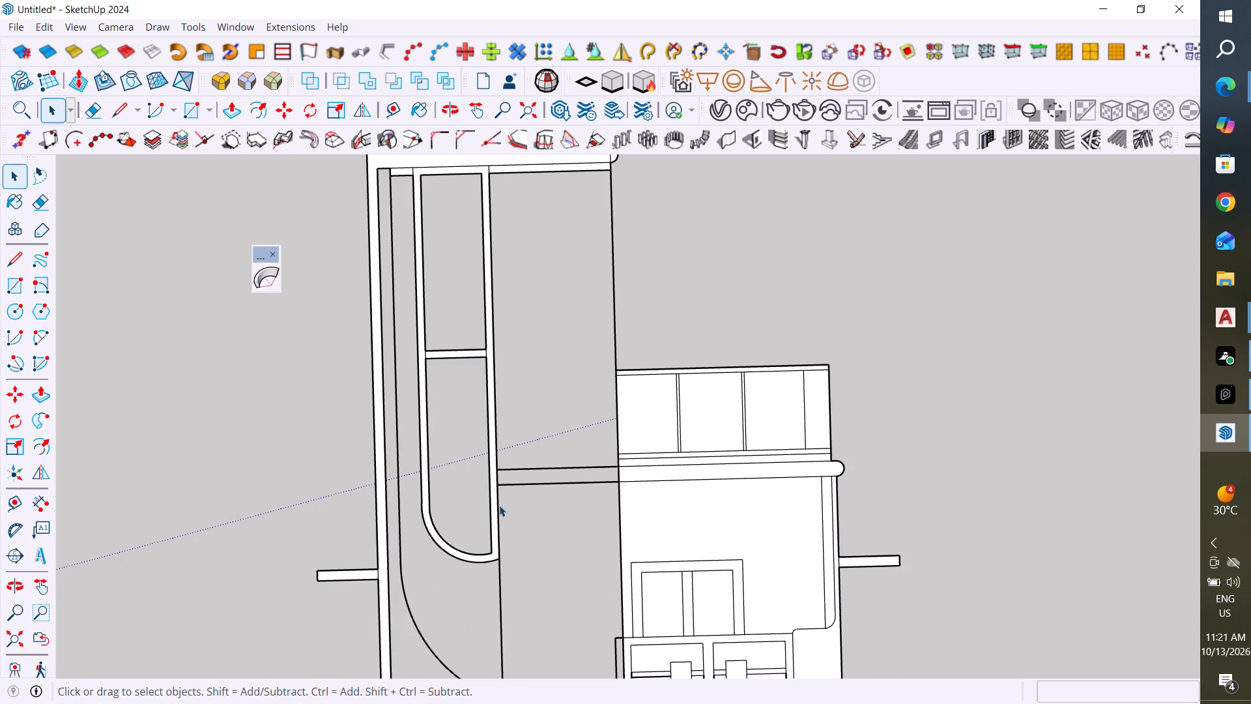
key(ctrl+z)
ctrl+click(494, 509)
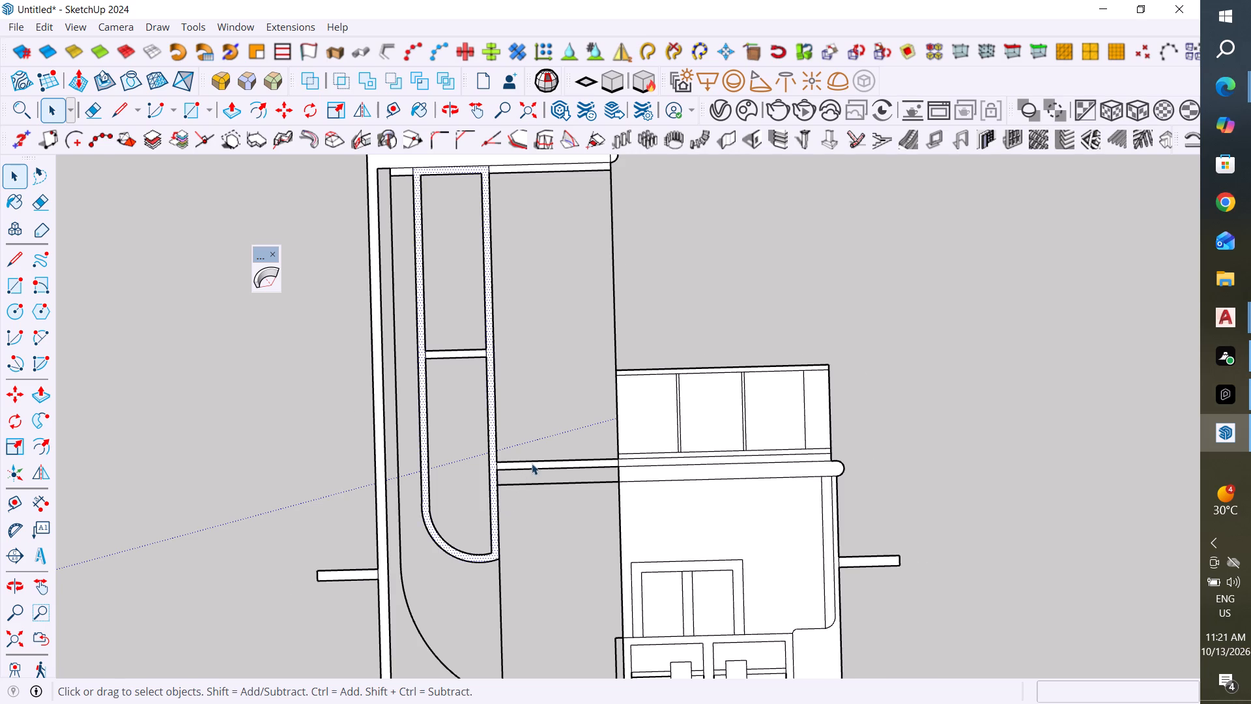
scroll(532, 463, up, 5)
click(542, 465)
key(Delete)
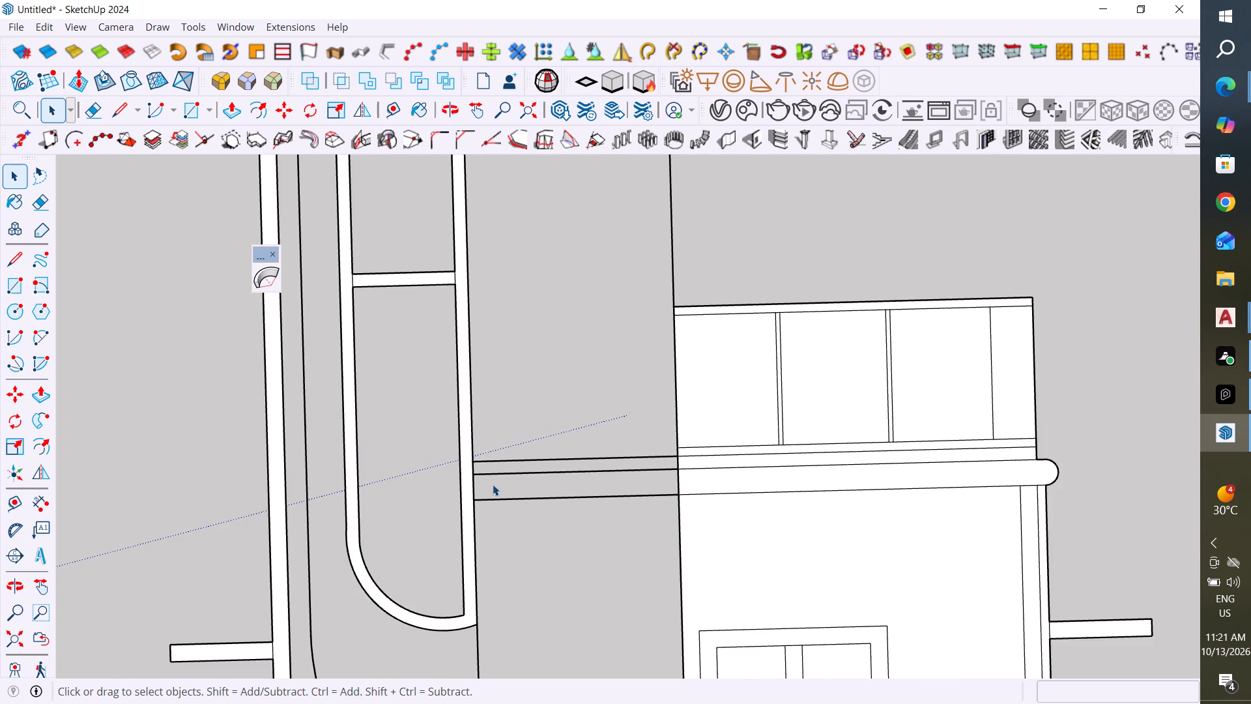
Delete the faces of the tower window's rounded frame and its horizontal crossbar.
click(467, 488)
key(Delete)
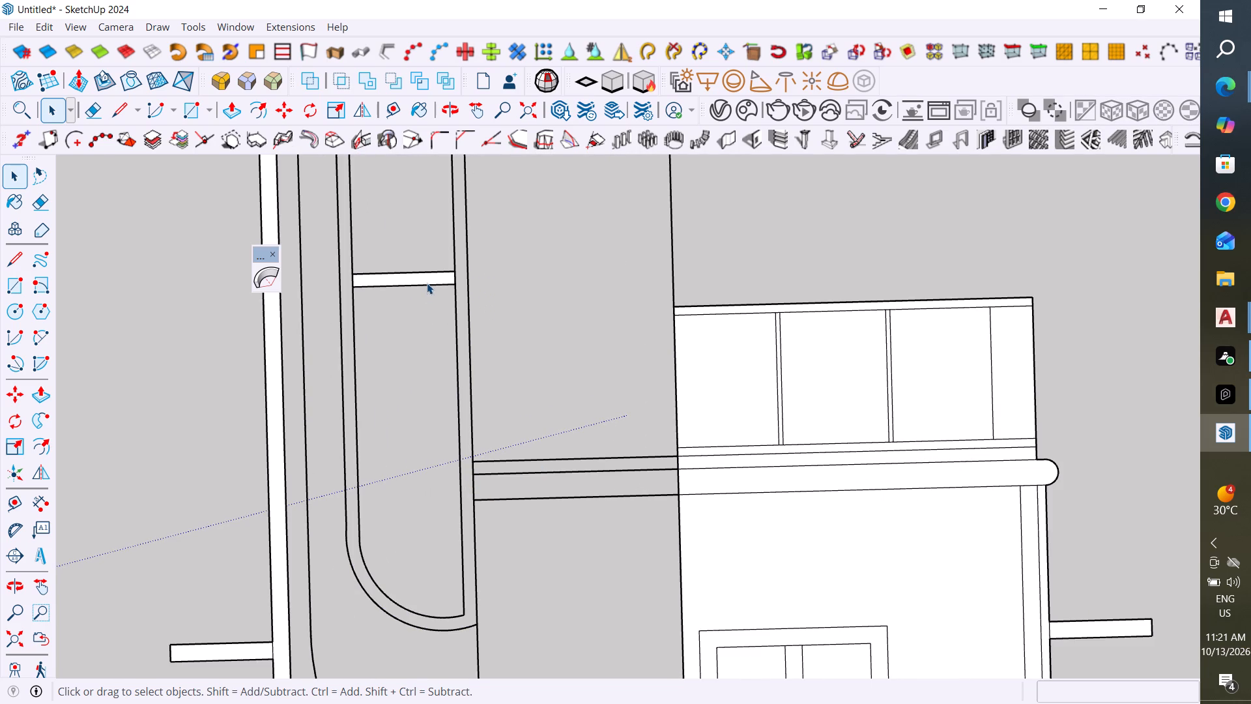
click(427, 278)
key(Delete)
Delete the faces of the tower's outer frame, the adjoining low wall with its edge strip, and the small projecting slab.
scroll(560, 406, down, 5)
scroll(624, 443, down, 6)
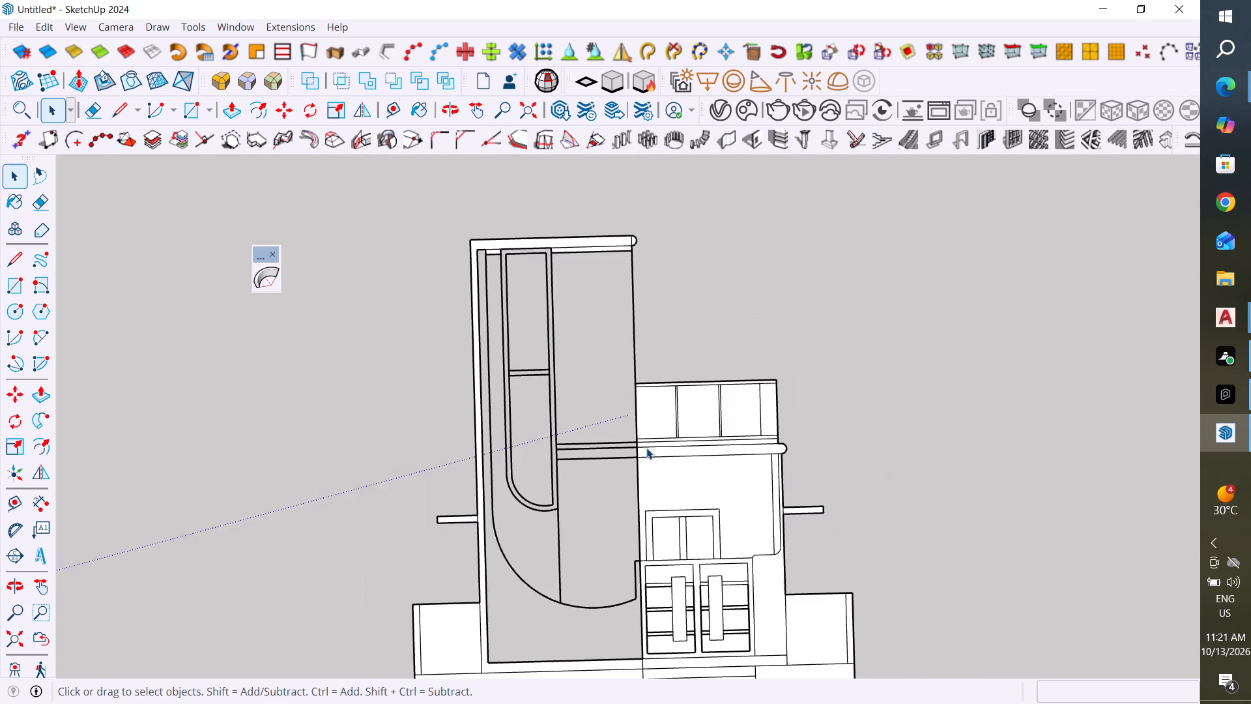
scroll(646, 448, down, 5)
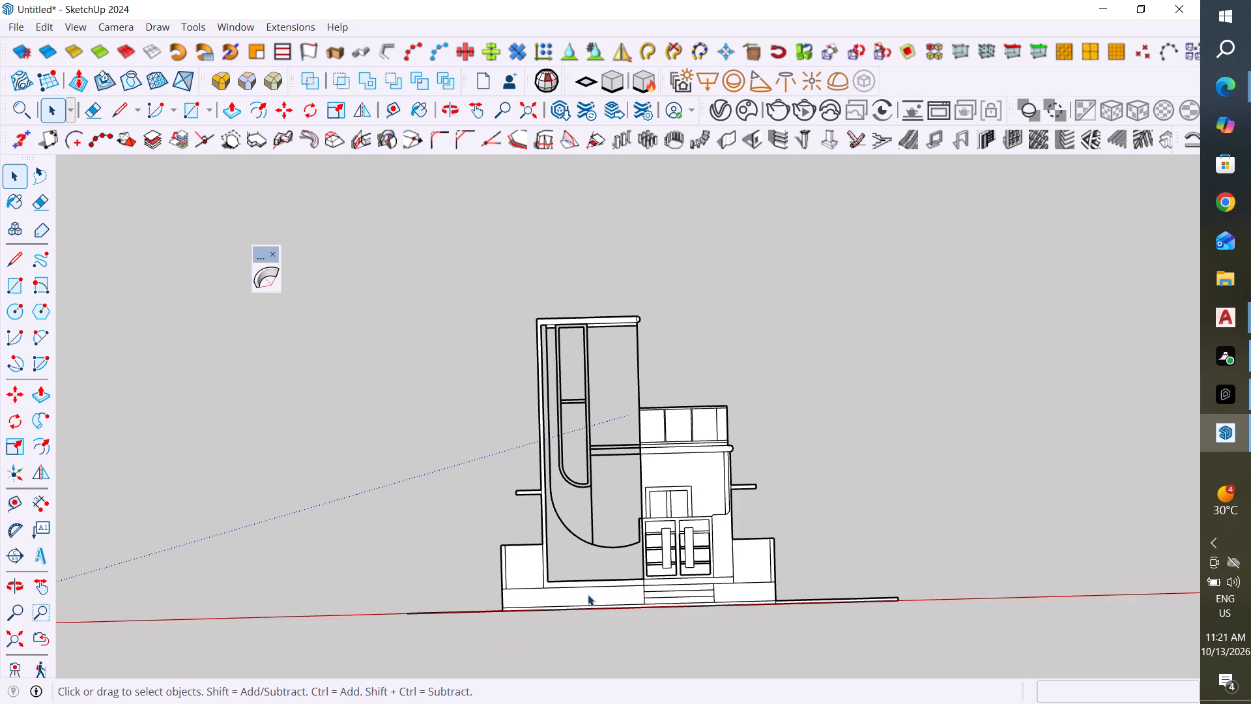
scroll(569, 582, up, 6)
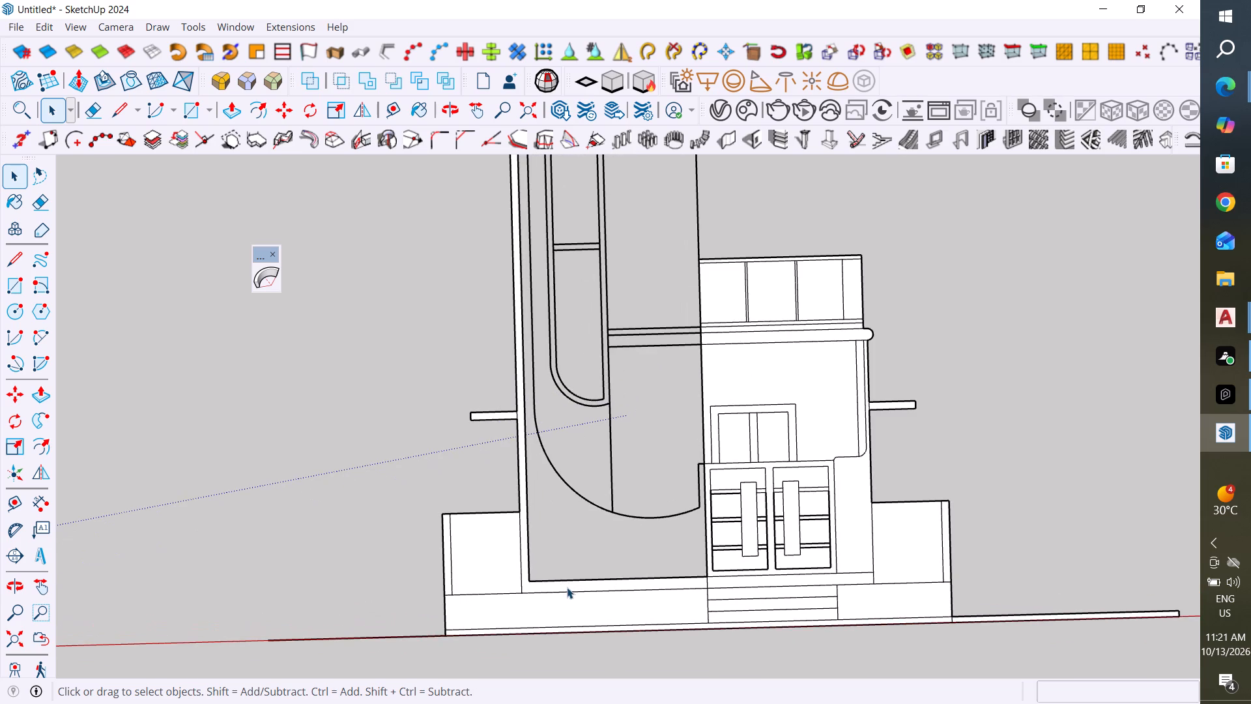
click(568, 587)
key(Delete)
click(492, 572)
key(Delete)
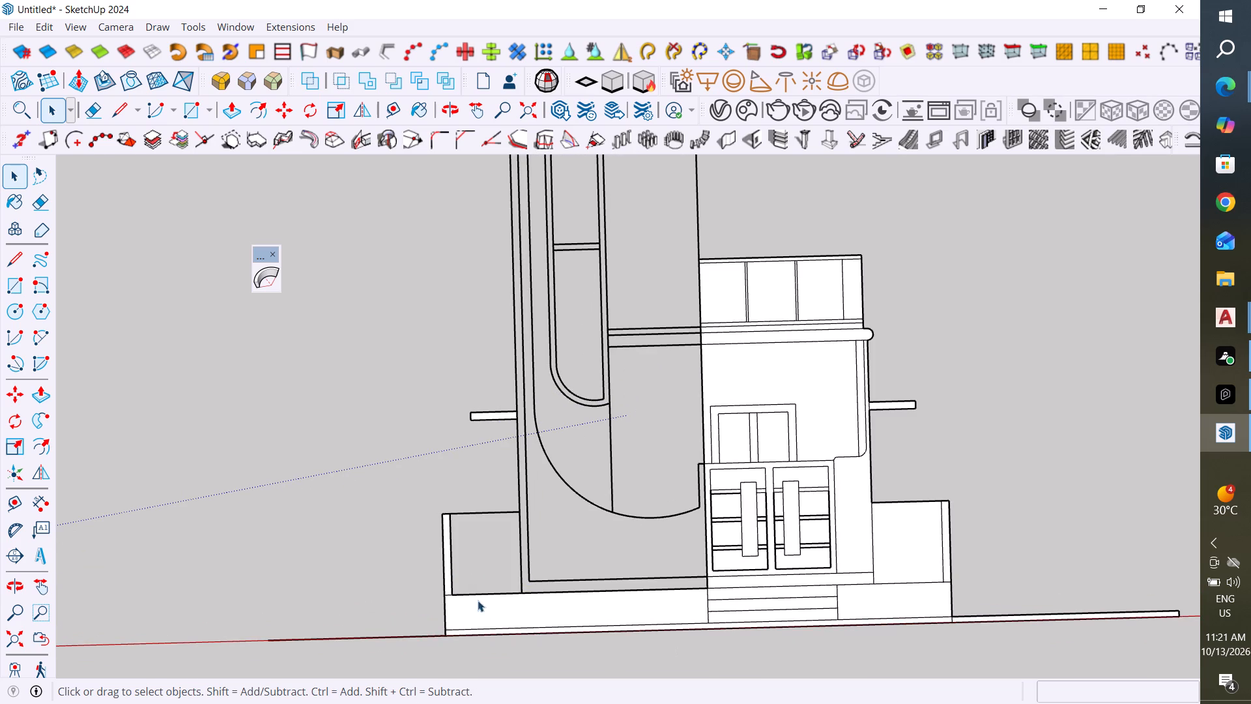
click(448, 578)
key(Delete)
click(503, 413)
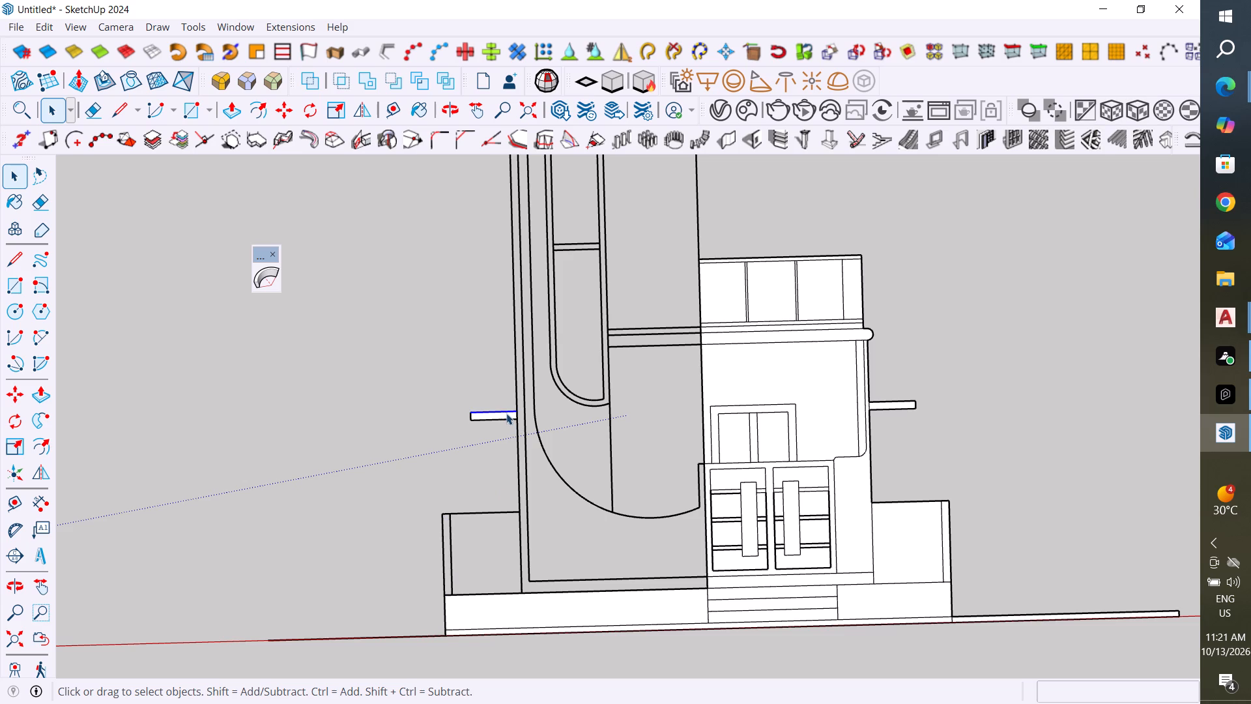
click(508, 415)
key(Delete)
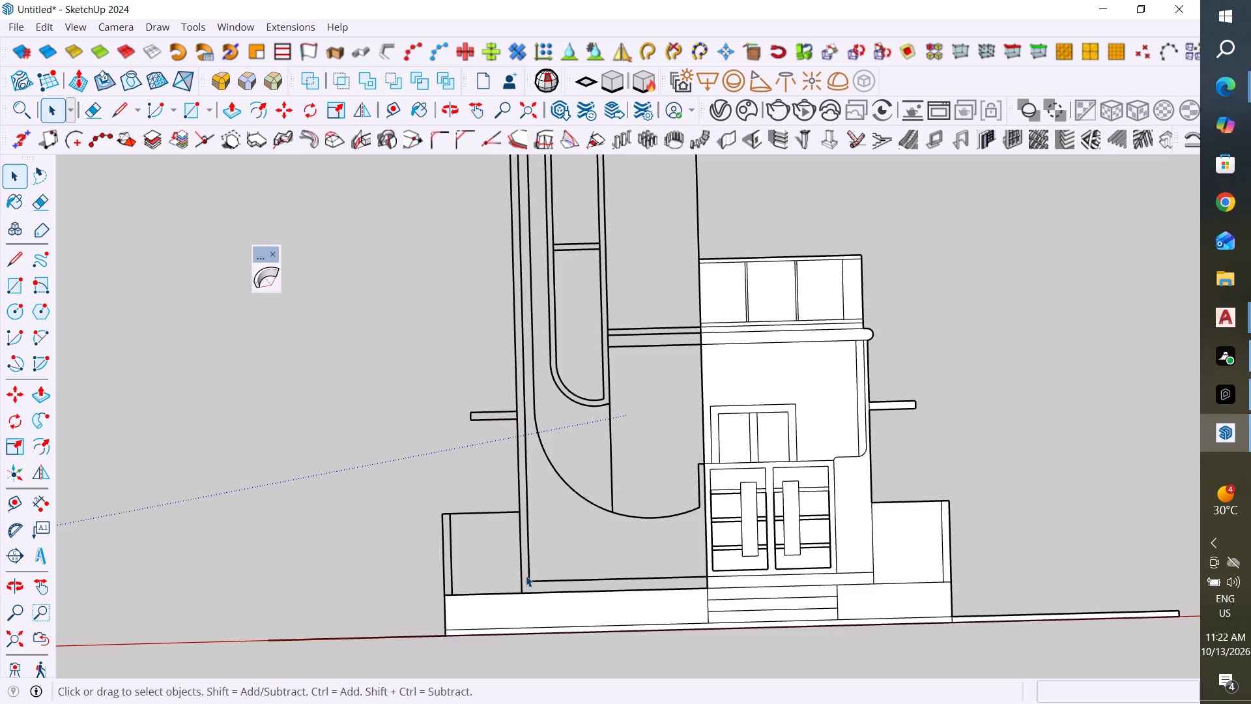
Delete the plinth face below the tower and the thin strip face along the building's ground line.
click(535, 604)
key(Delete)
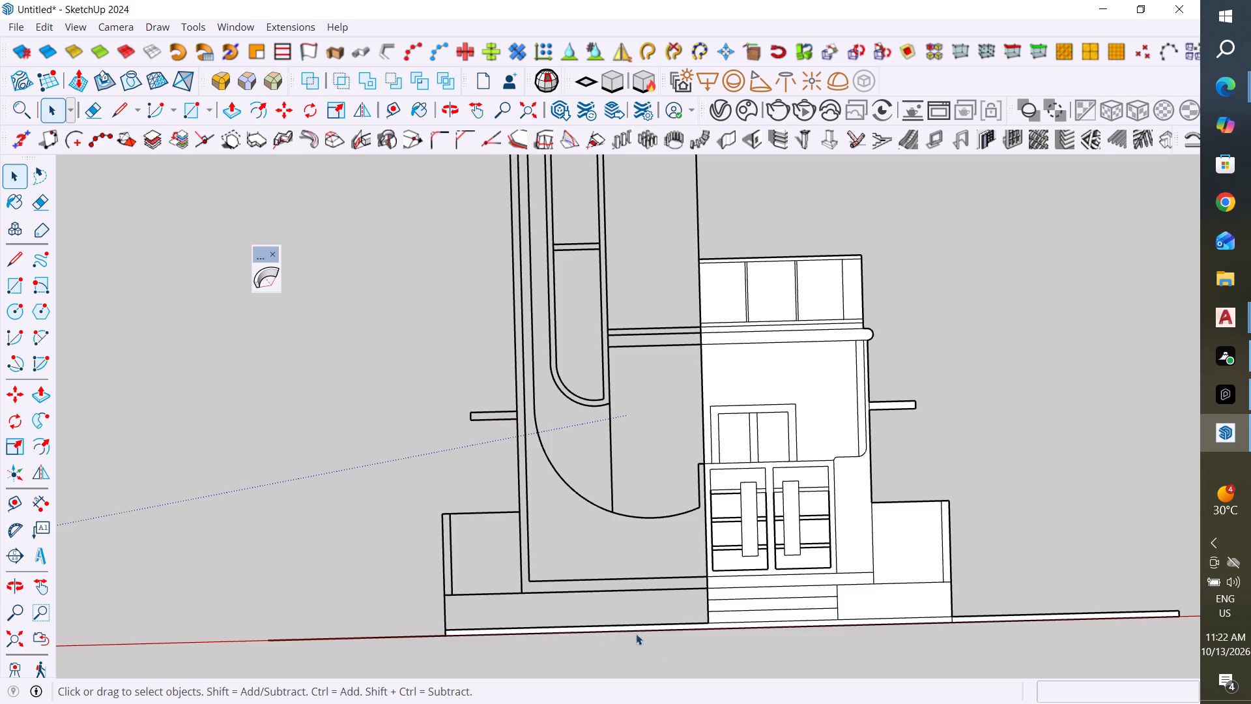
scroll(676, 639, up, 4)
click(704, 621)
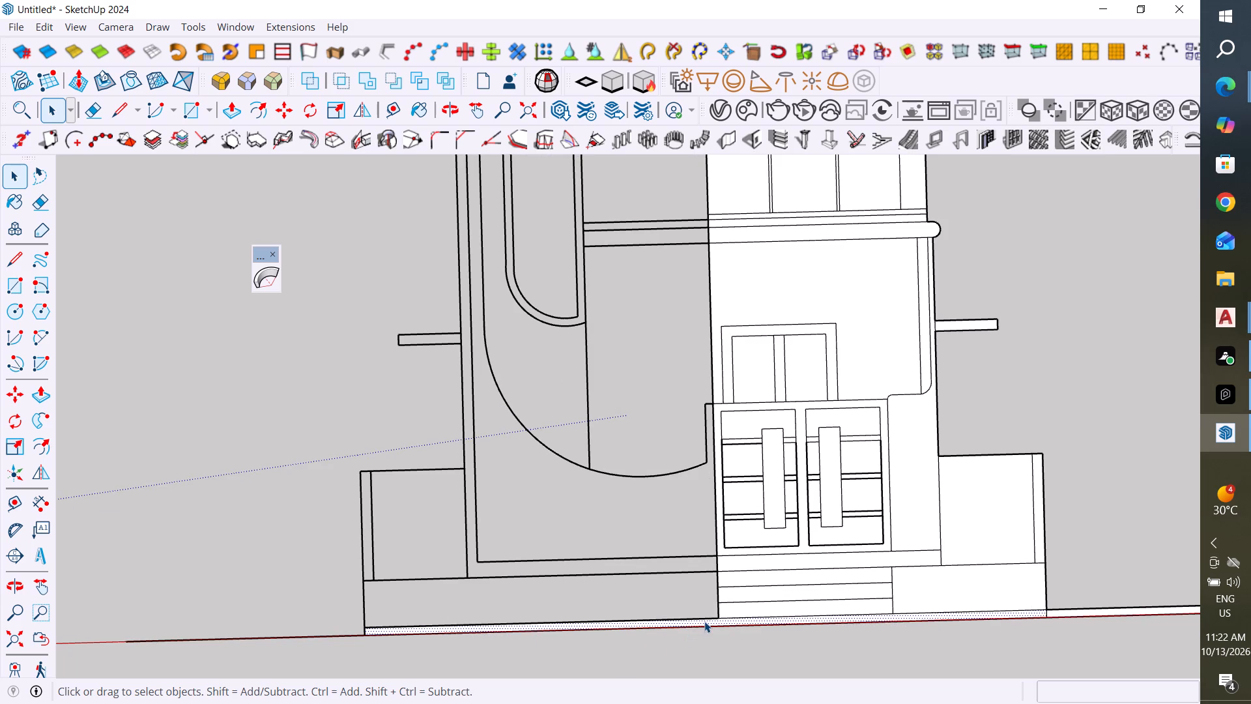
key(Delete)
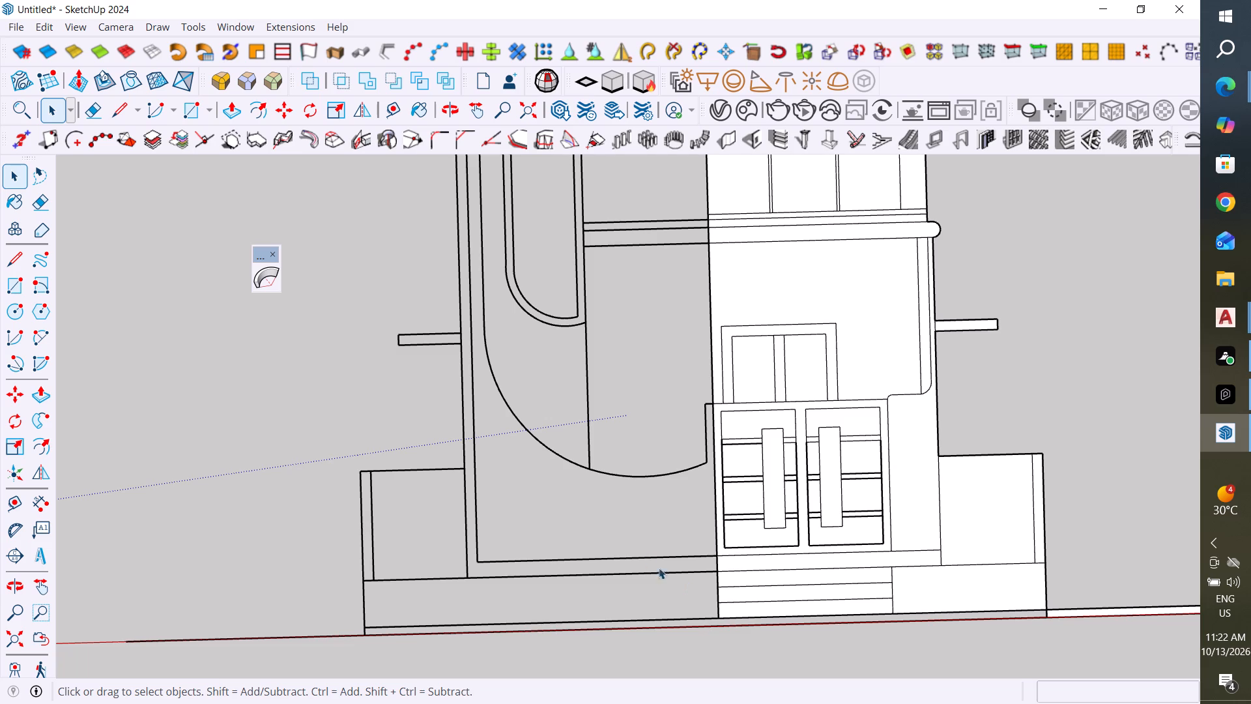
Delete the two thin strip faces remaining beneath the tower's roof band, on either side of the window.
scroll(625, 538, down, 8)
scroll(631, 239, up, 12)
click(672, 237)
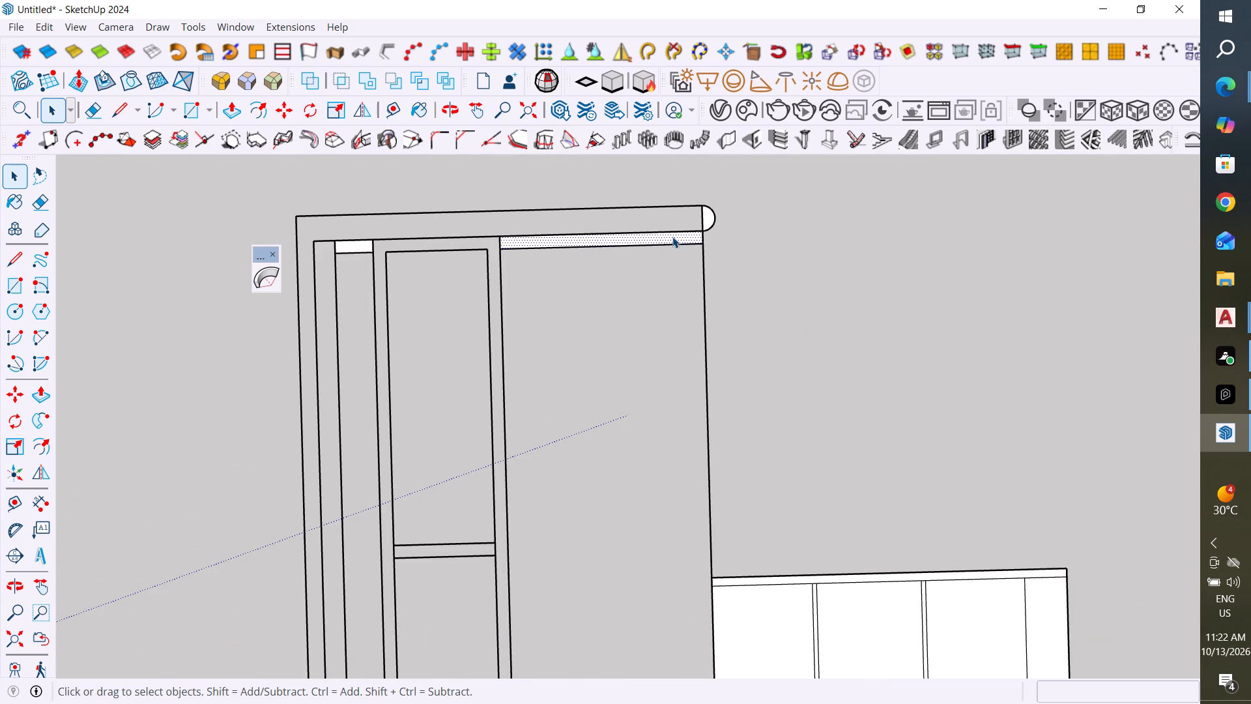
key(Delete)
click(358, 247)
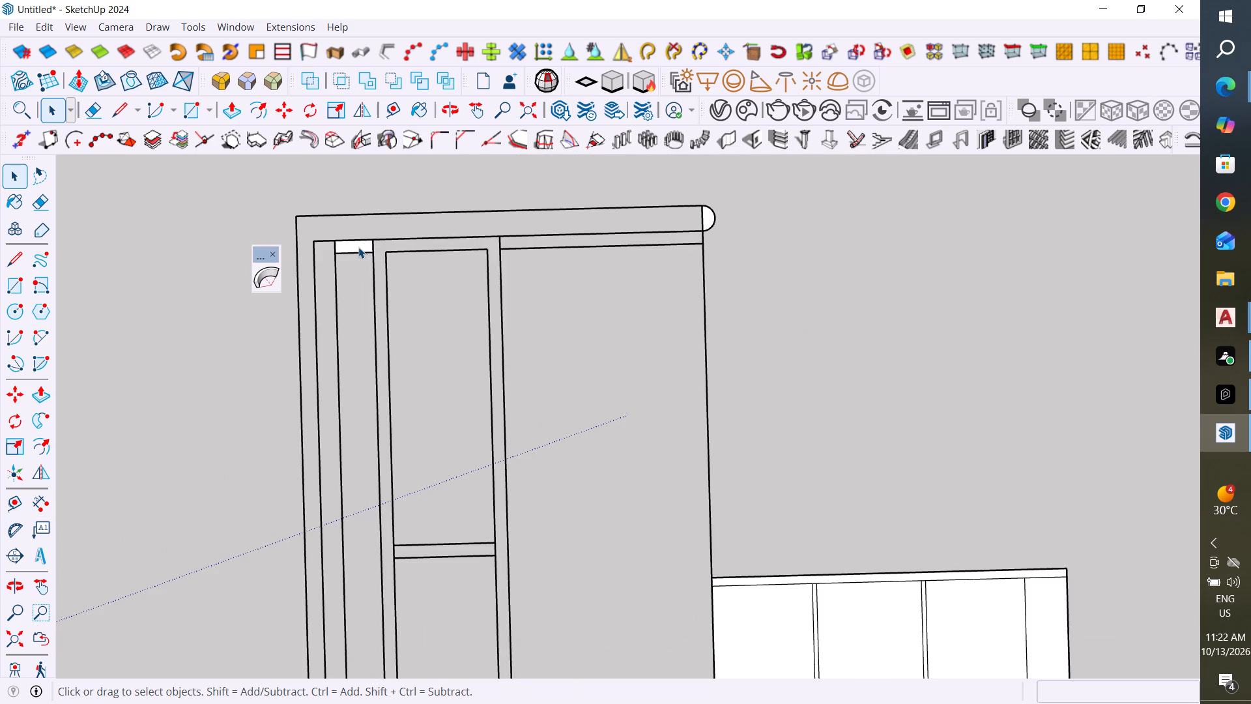
key(Delete)
click(725, 286)
Delete the small half-round face at the end of the tower's roof band.
scroll(695, 315, down, 5)
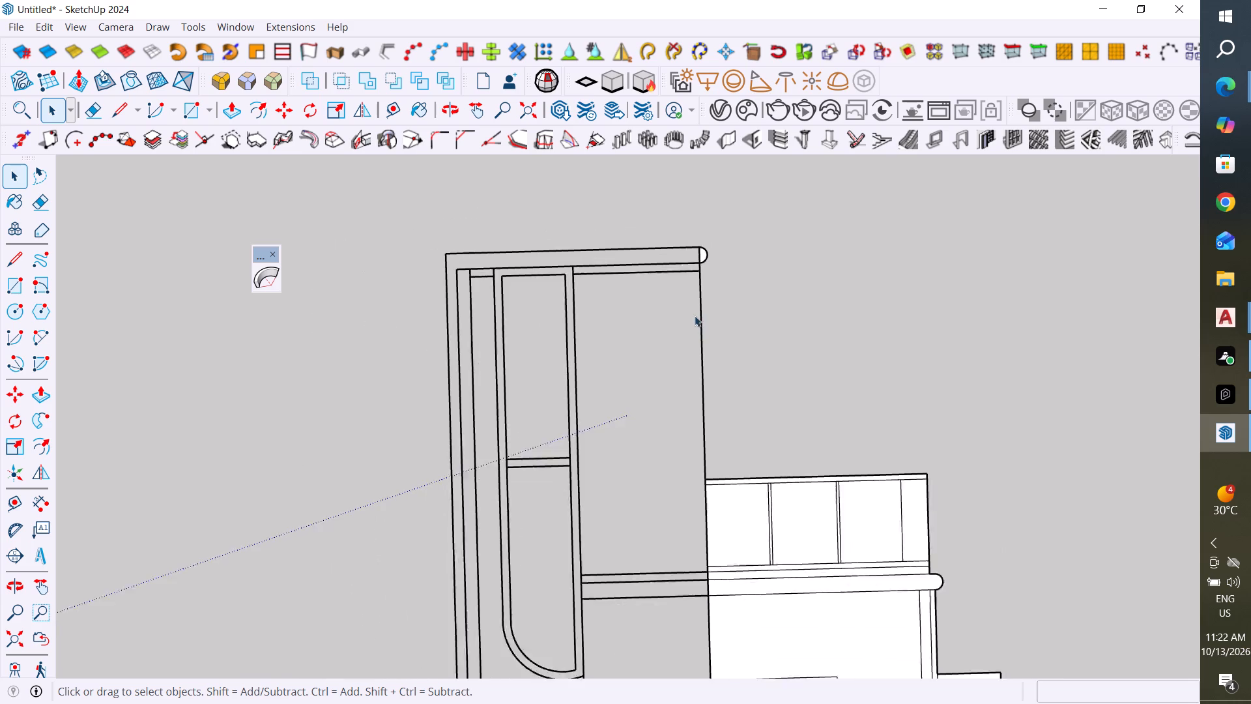
scroll(695, 315, down, 7)
middle_drag(695, 347, 695, 355)
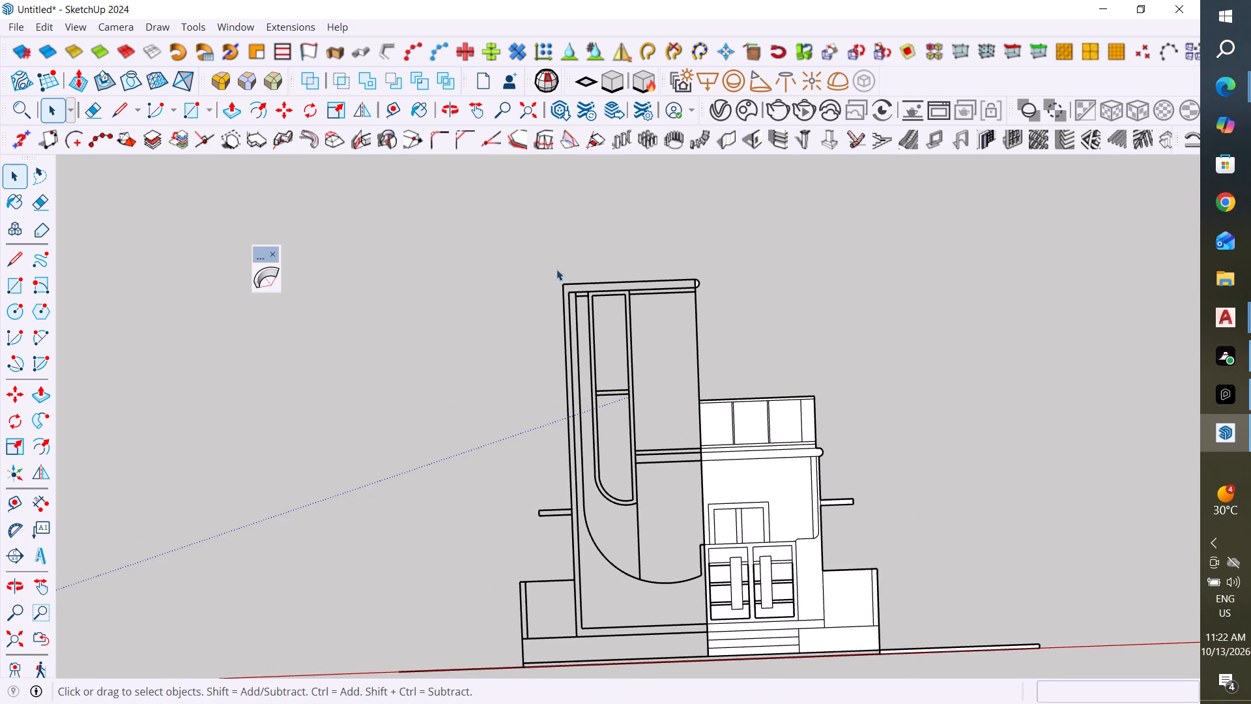
scroll(782, 349, up, 5)
scroll(676, 274, up, 4)
click(645, 246)
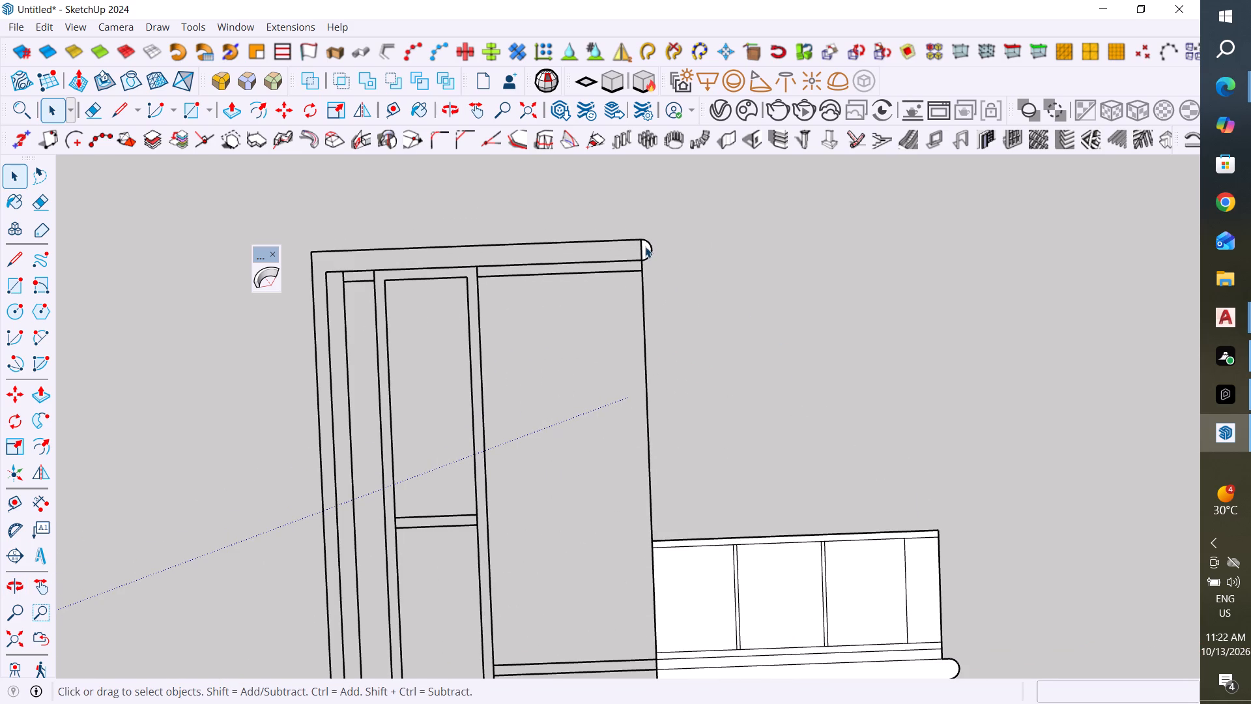
key(Delete)
Delete the short vertical edge separating the tower's roof band from its half-round end.
scroll(697, 261, down, 6)
scroll(788, 398, down, 5)
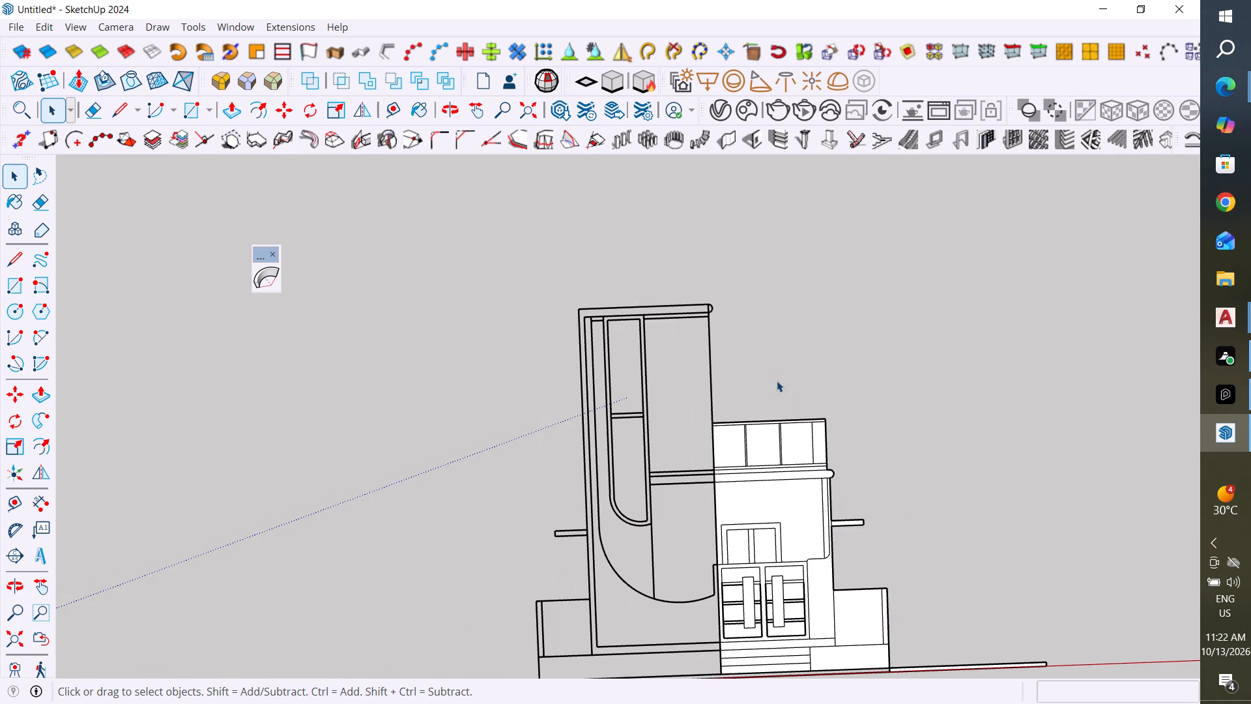
middle_drag(802, 415, 800, 455)
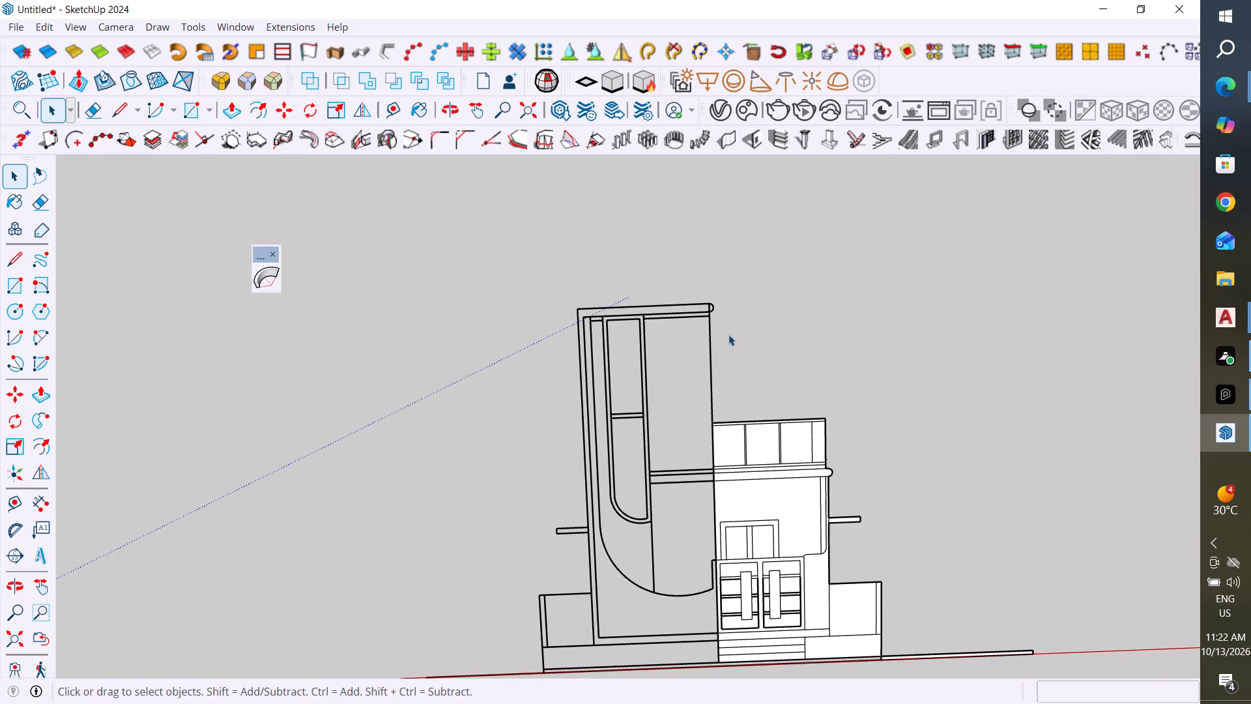
scroll(715, 320, up, 14)
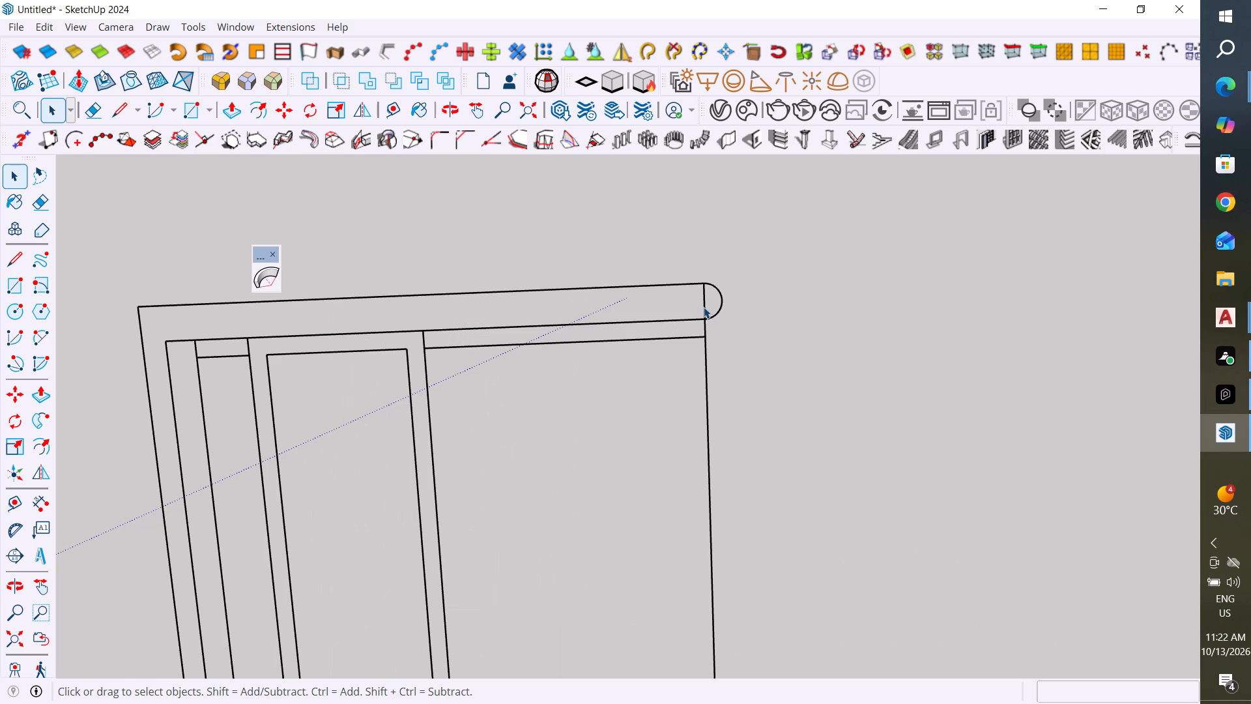
click(706, 307)
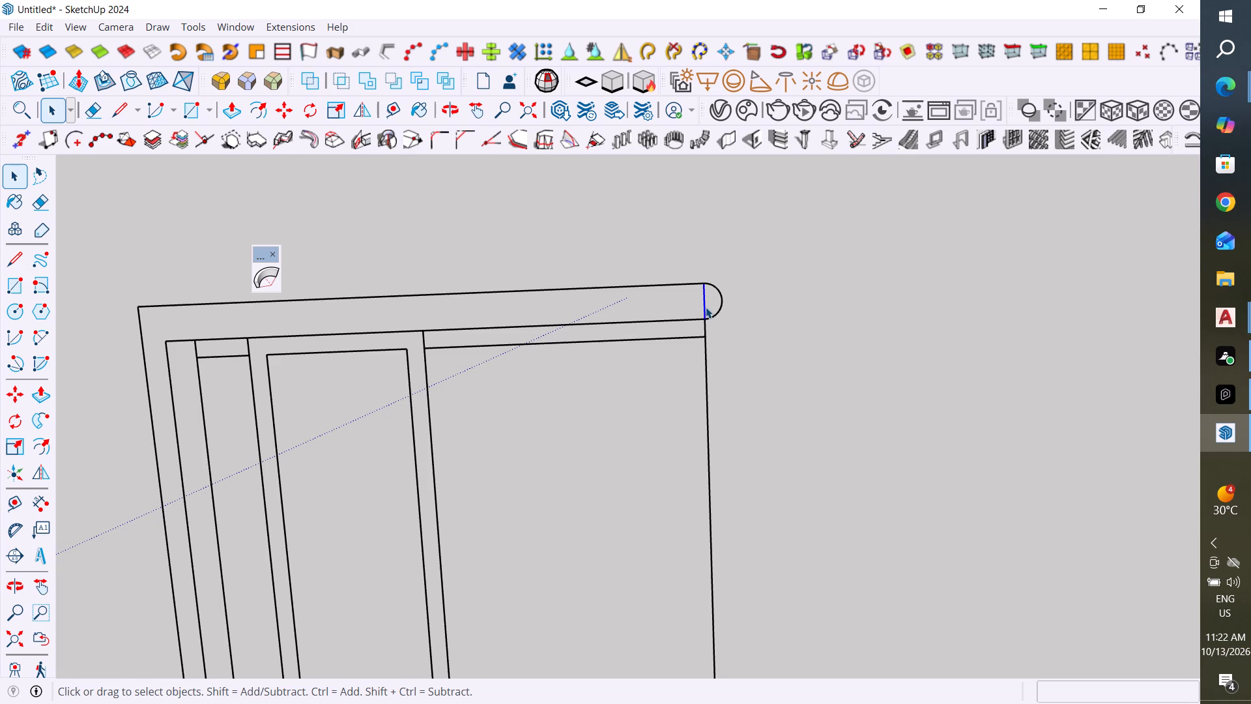
key(Delete)
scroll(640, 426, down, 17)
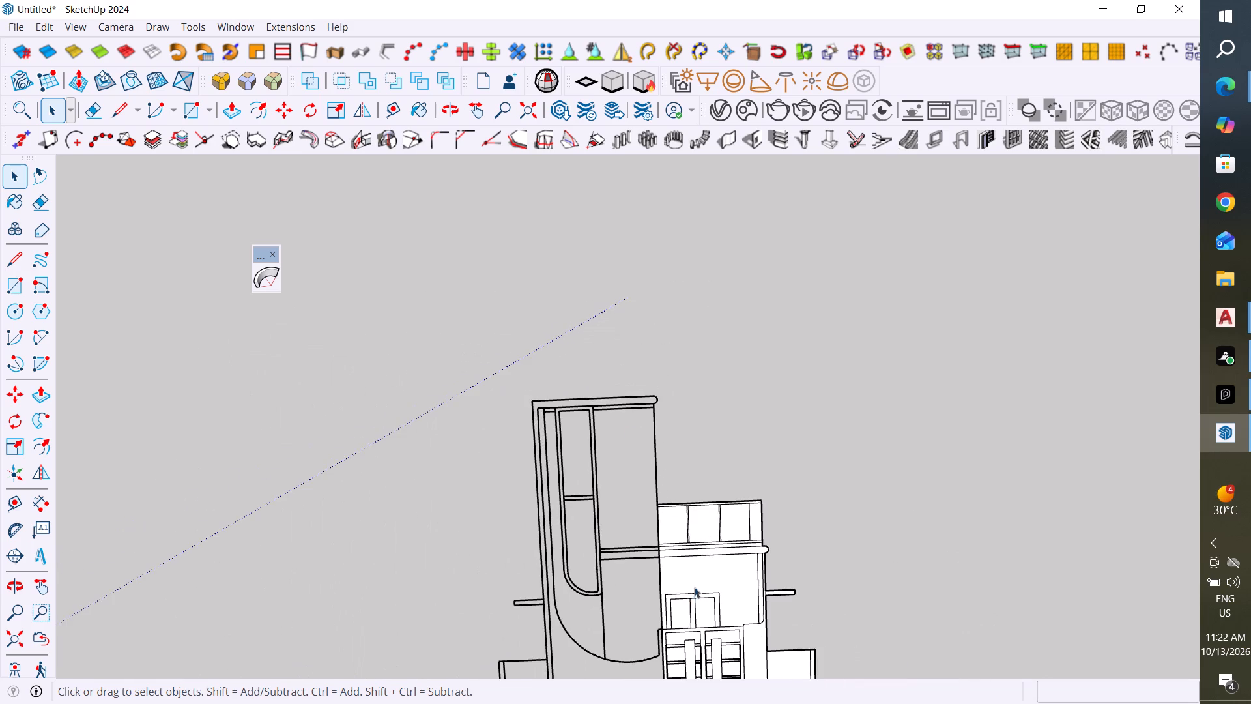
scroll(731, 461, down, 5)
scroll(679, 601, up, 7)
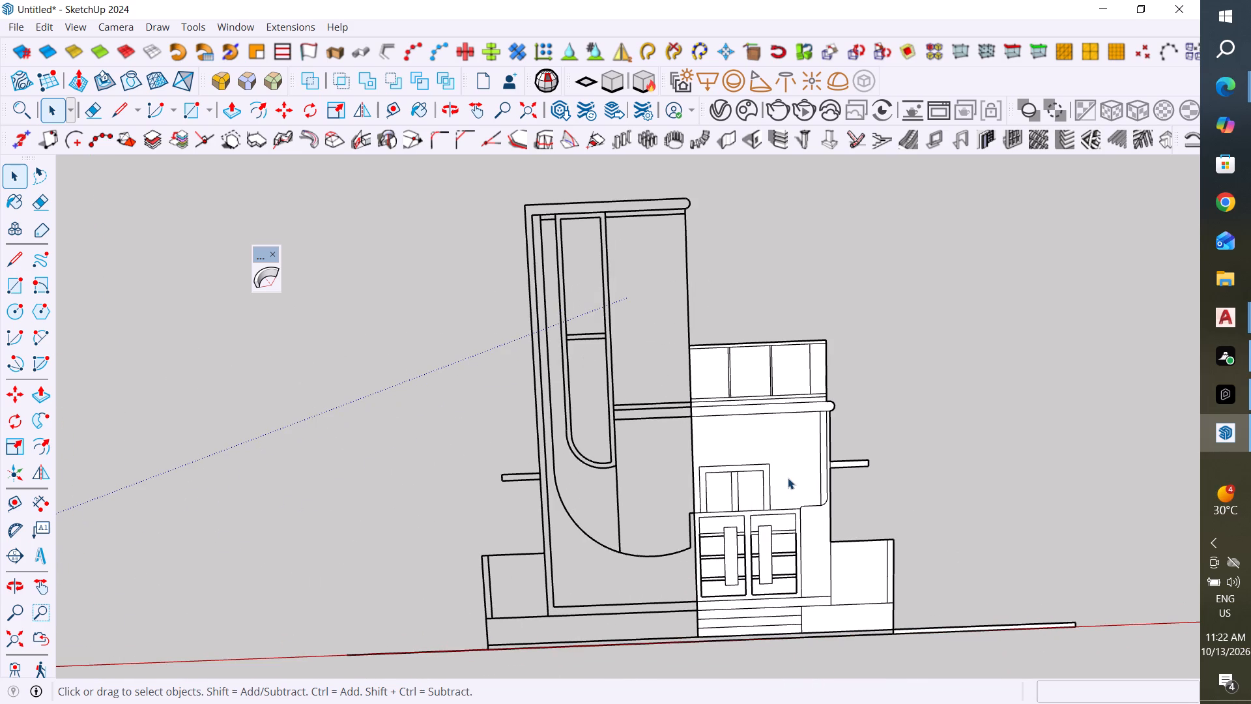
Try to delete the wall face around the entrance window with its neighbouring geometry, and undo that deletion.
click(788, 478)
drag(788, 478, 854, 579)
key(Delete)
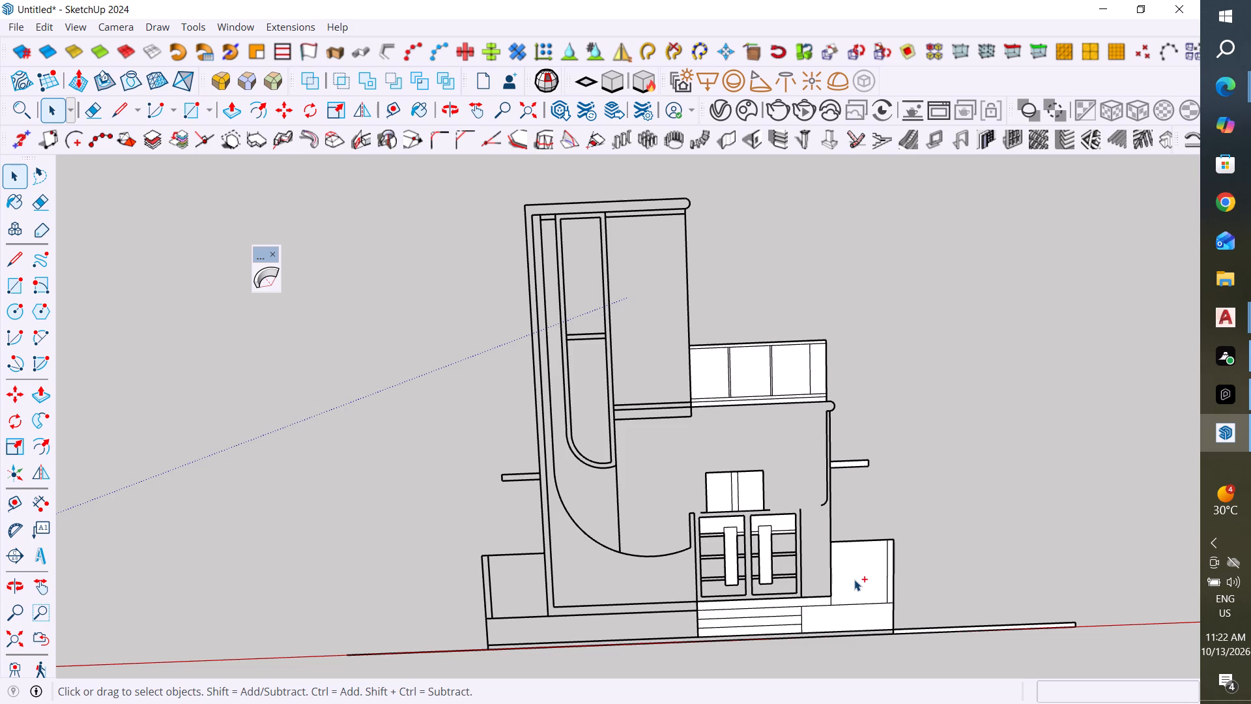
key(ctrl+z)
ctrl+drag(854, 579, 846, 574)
Delete only the large wall face surrounding the window above the entrance doors.
click(803, 478)
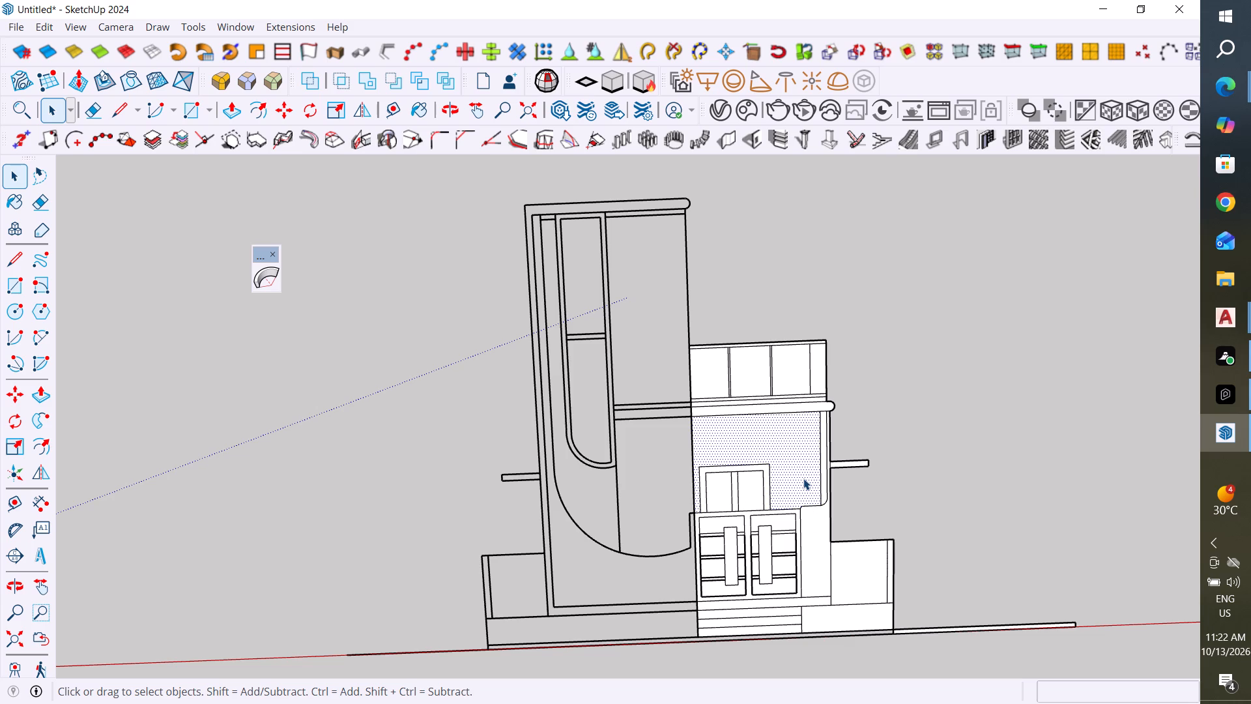
key(Delete)
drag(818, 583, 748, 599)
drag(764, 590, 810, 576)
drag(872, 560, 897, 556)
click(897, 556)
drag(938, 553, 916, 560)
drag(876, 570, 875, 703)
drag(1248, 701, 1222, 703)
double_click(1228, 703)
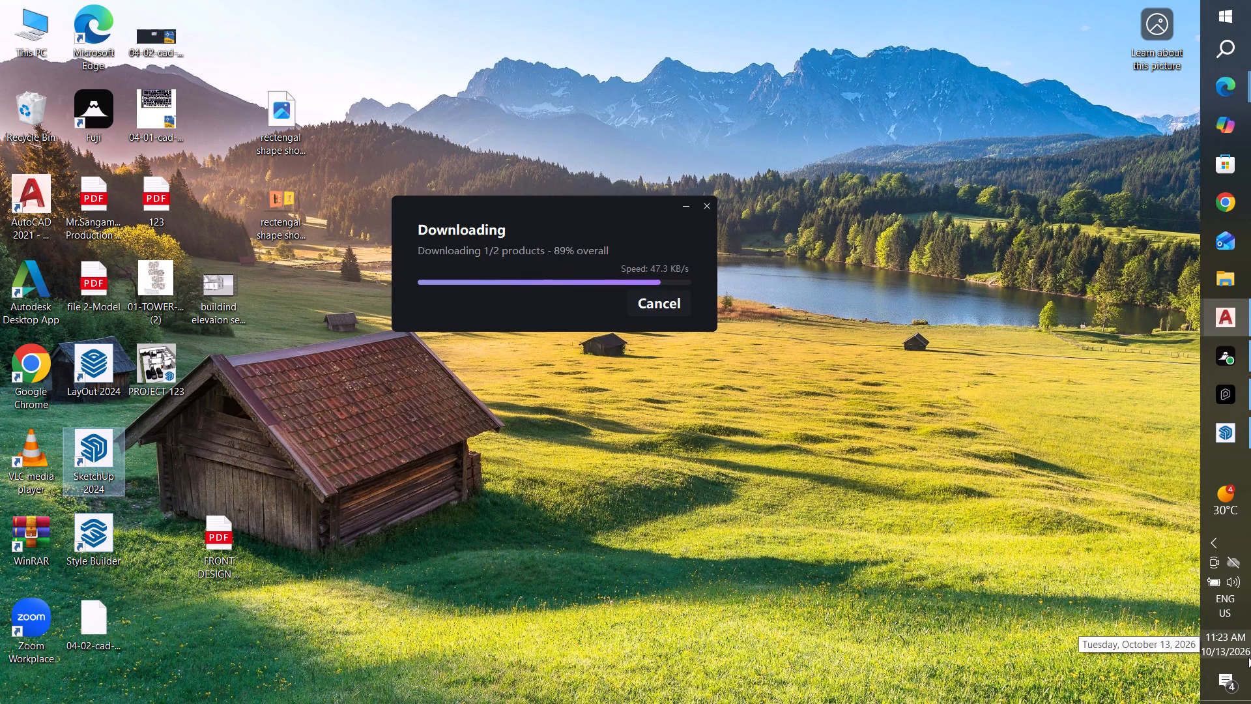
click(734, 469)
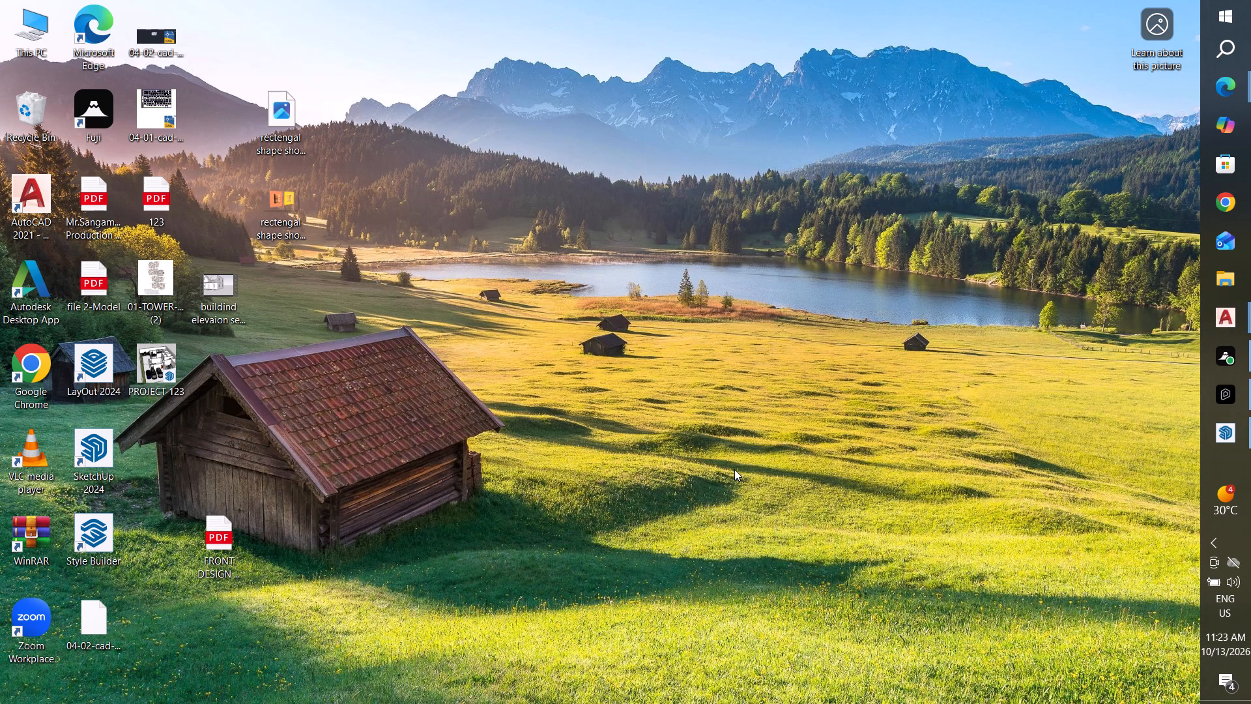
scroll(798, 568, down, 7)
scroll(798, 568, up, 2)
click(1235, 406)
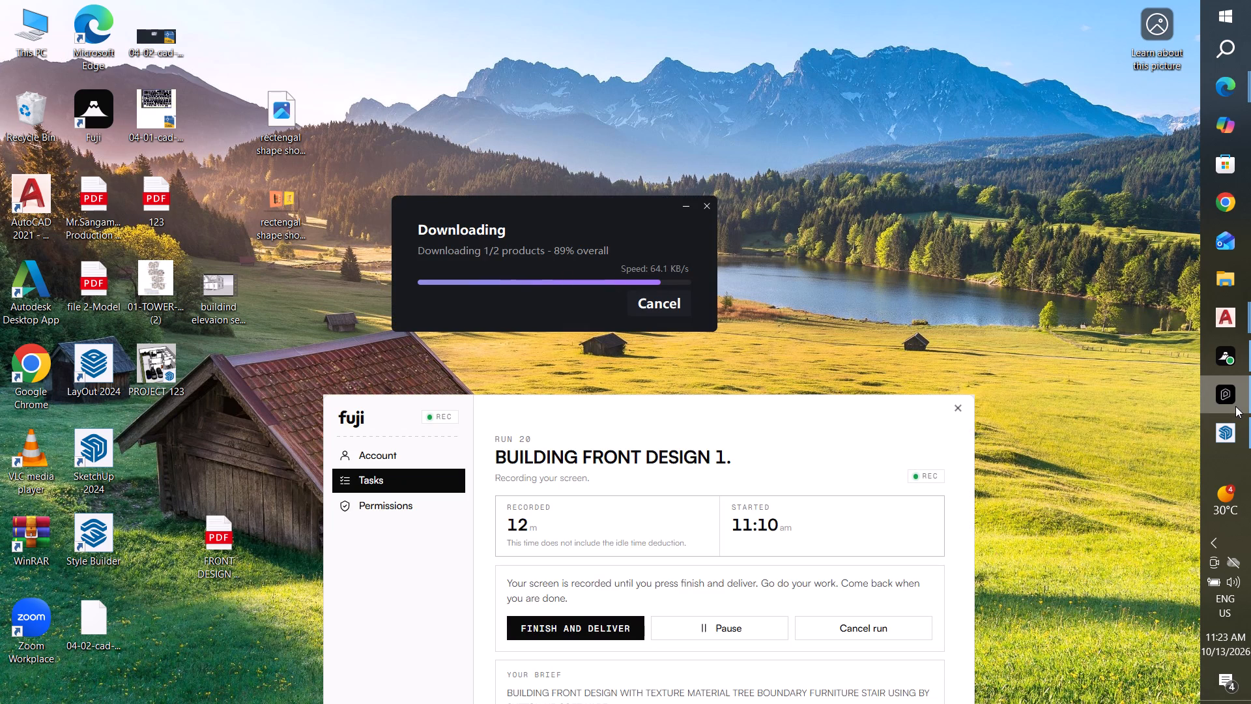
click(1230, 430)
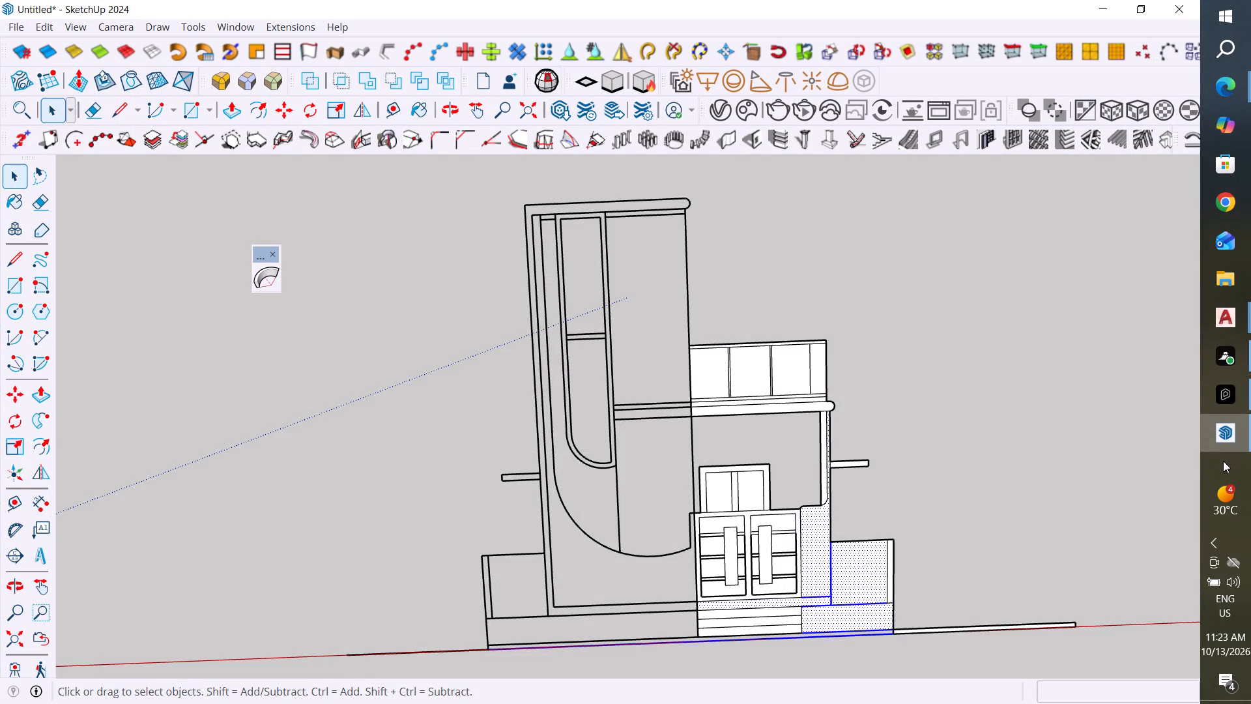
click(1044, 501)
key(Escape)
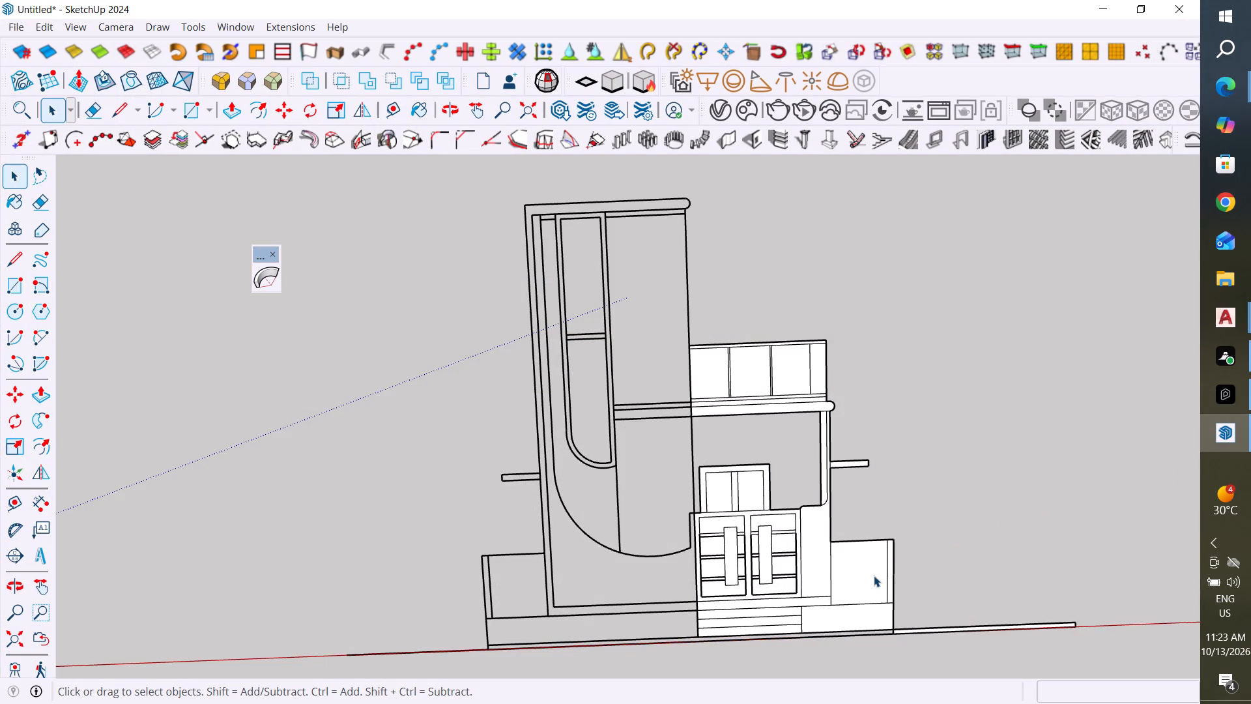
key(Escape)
Delete the low side wall's main face, the plinth face below it, and the thin ground strip face extending beyond the building.
click(869, 578)
key(Delete)
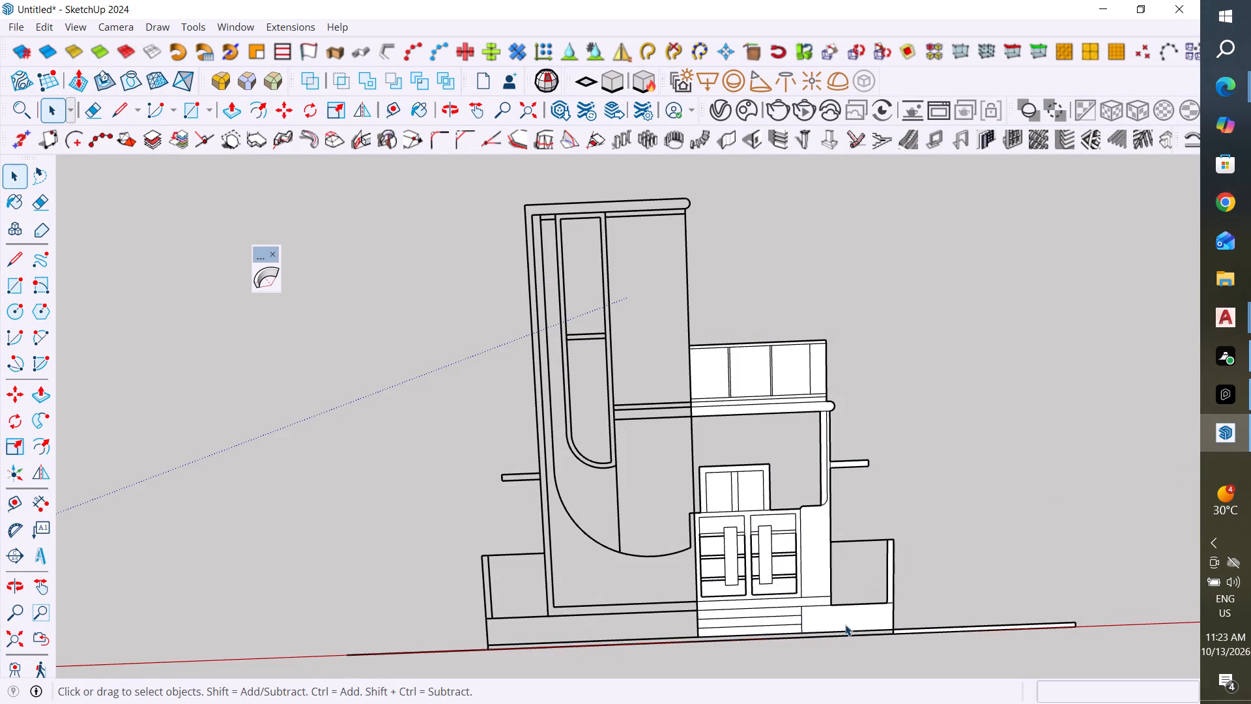
click(850, 619)
key(Delete)
scroll(900, 609, down, 3)
scroll(945, 647, up, 5)
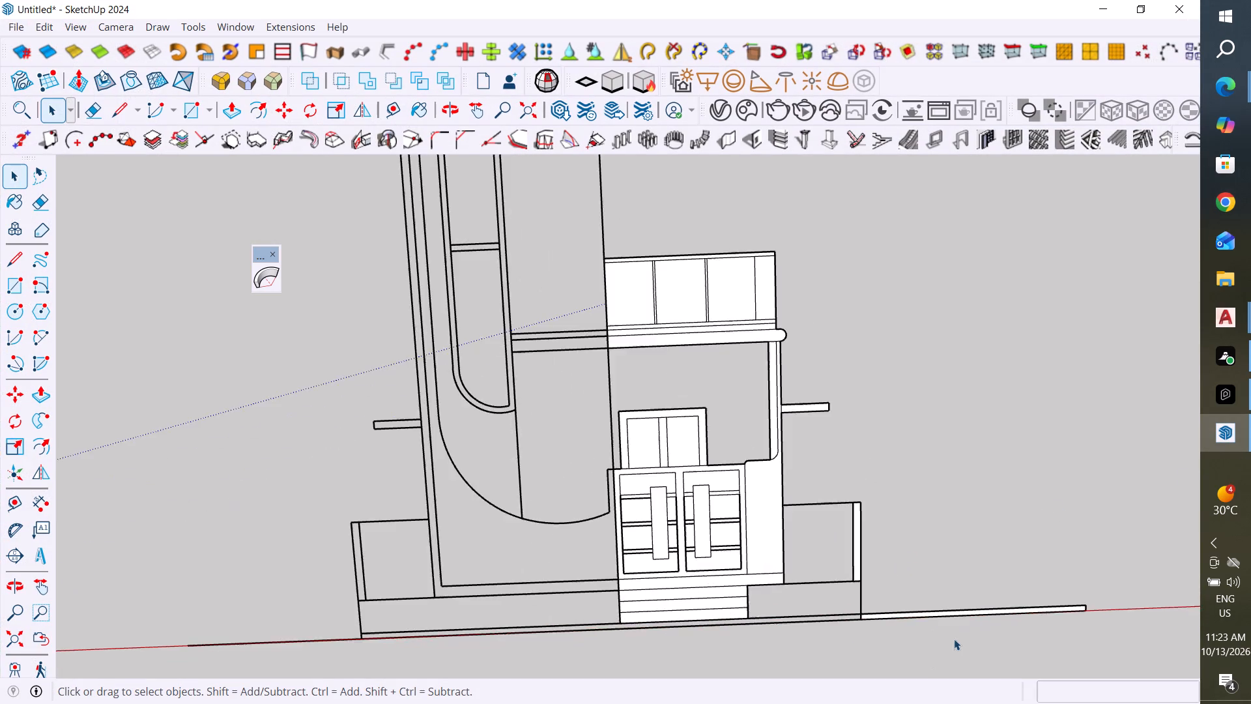
scroll(954, 639, up, 6)
click(961, 603)
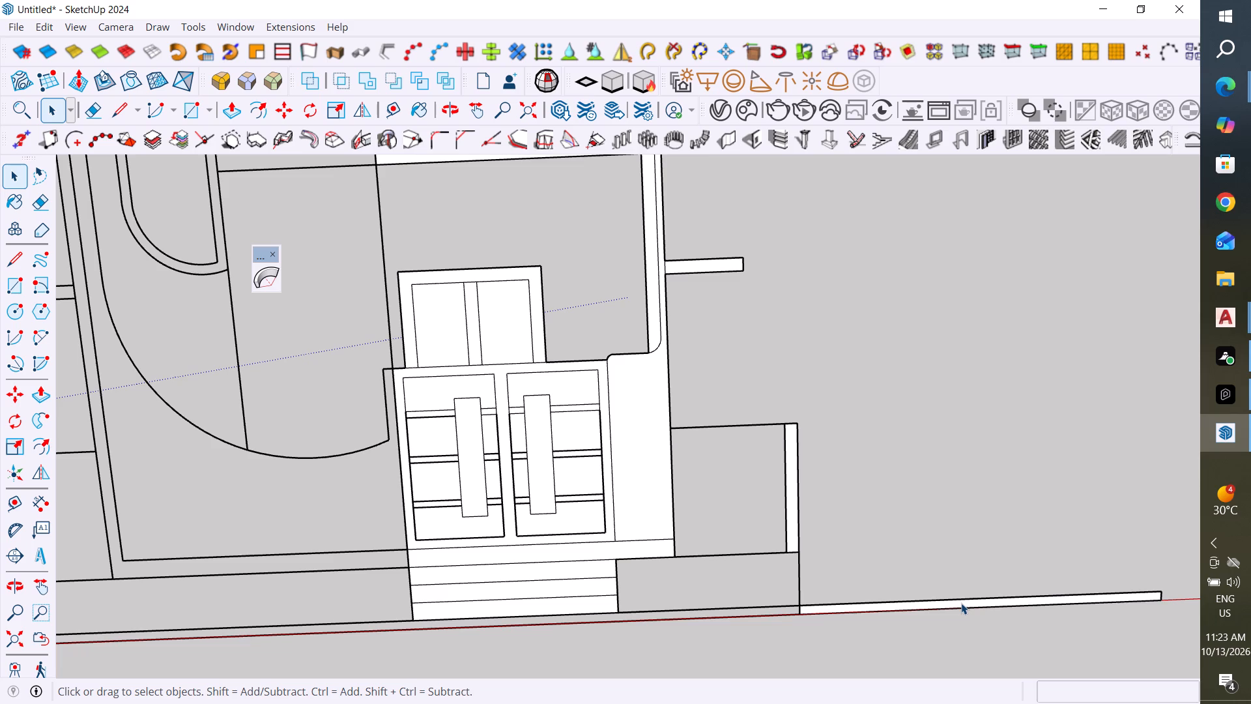
key(Delete)
Delete the faces of the three entrance steps and the plinth strip face between the steps and the doors.
click(581, 597)
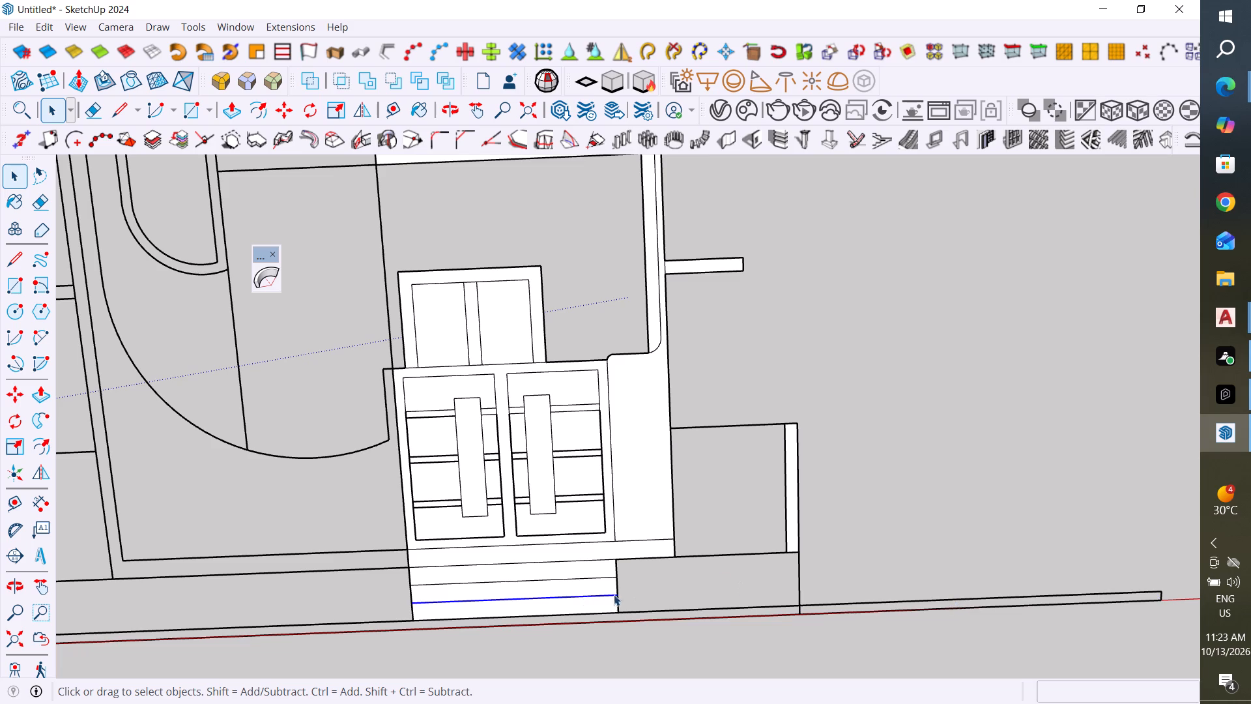
click(887, 549)
click(601, 606)
key(Delete)
click(605, 589)
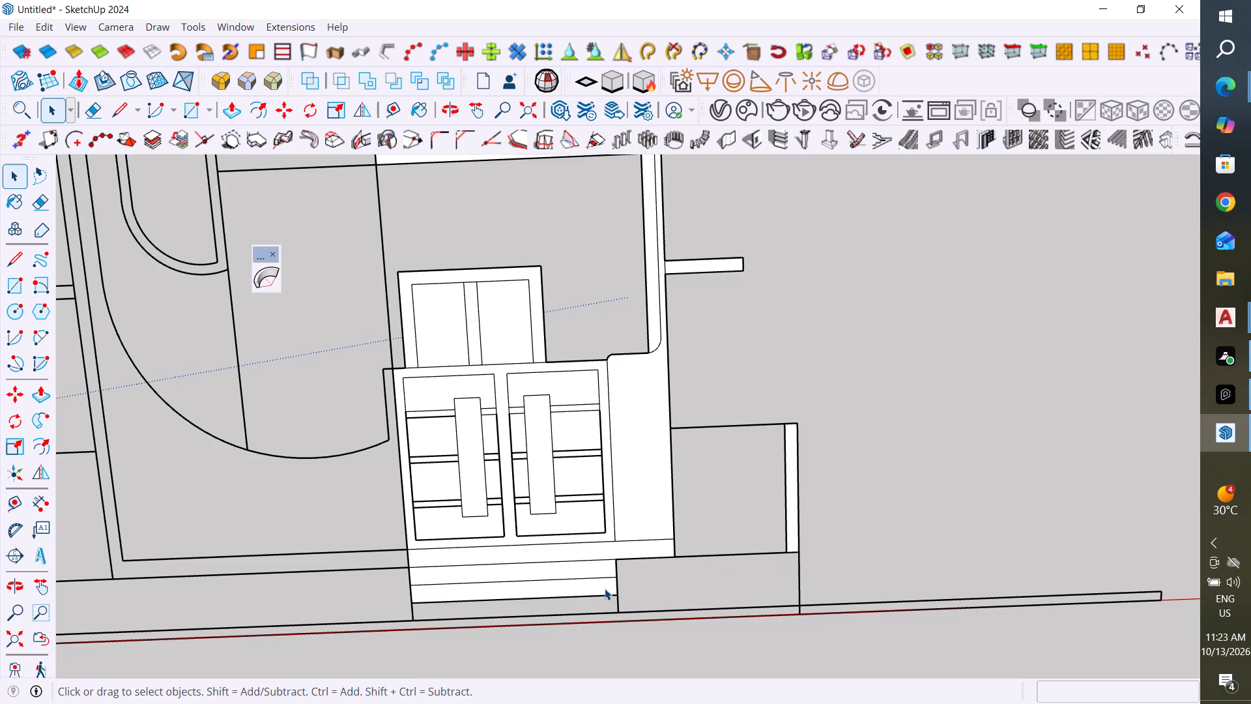
key(Delete)
click(601, 569)
key(Delete)
click(606, 550)
key(Delete)
Delete the tall wall face beside the entrance doors and the narrow vertical face at the low side wall's outer end.
click(625, 525)
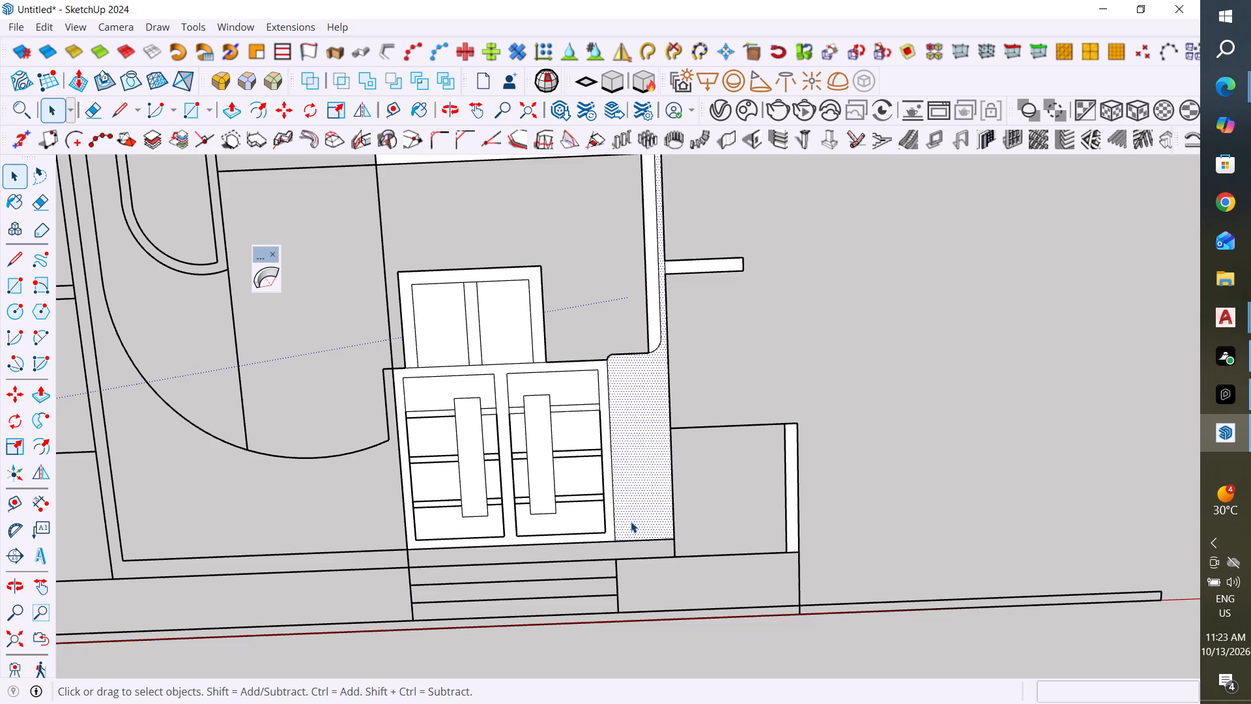
key(Delete)
click(792, 503)
key(Delete)
Delete the entrance doors' frame face, both long vertical handle faces, and the top panel faces of both door leaves.
click(569, 517)
key(Delete)
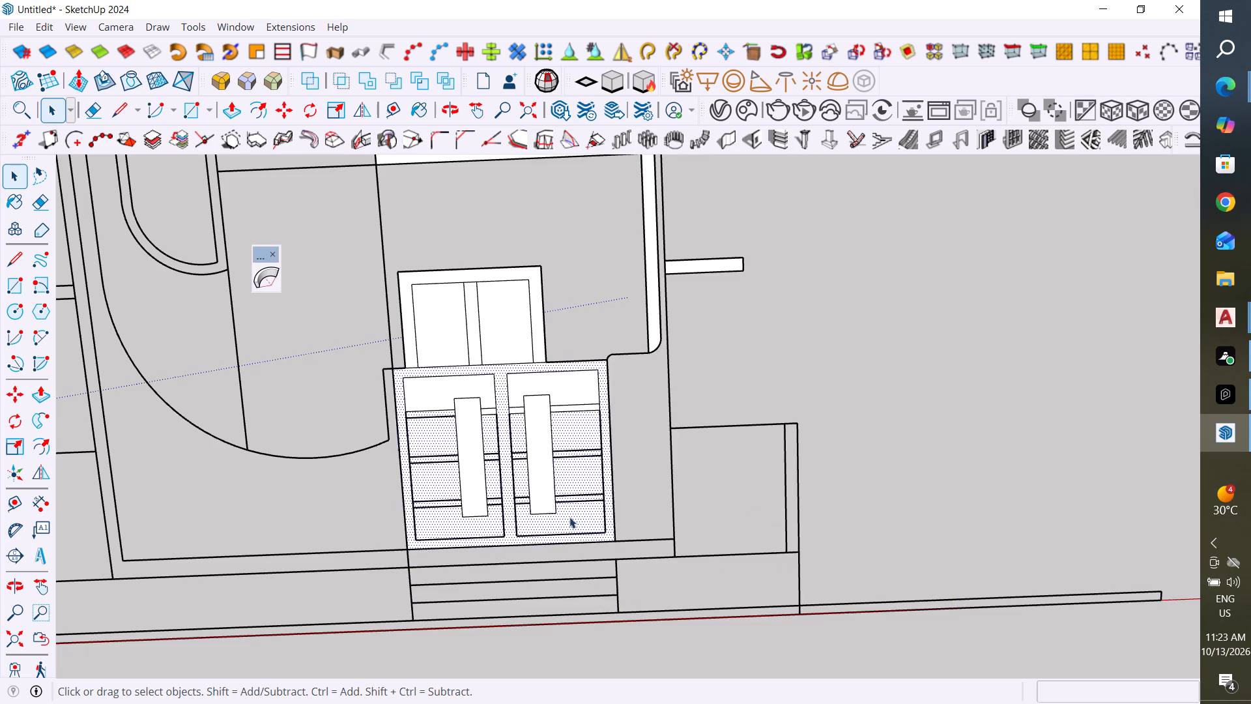
click(550, 480)
key(Delete)
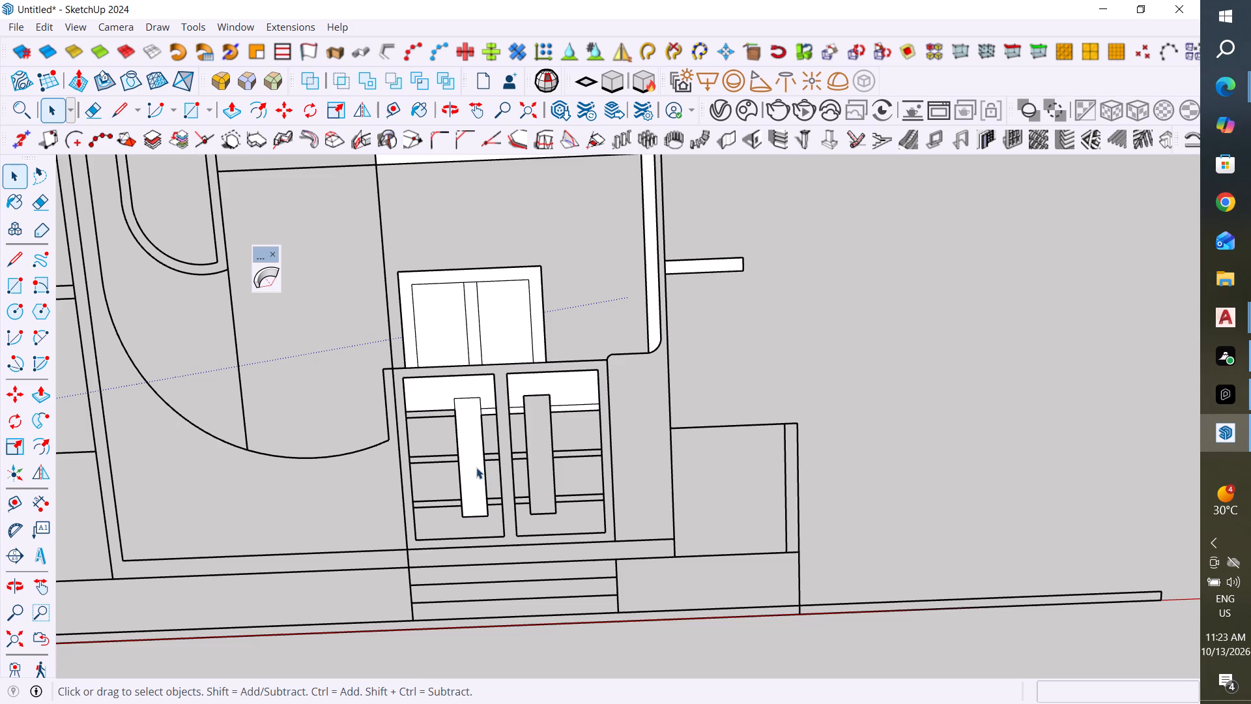
click(475, 467)
key(Delete)
click(478, 393)
key(Delete)
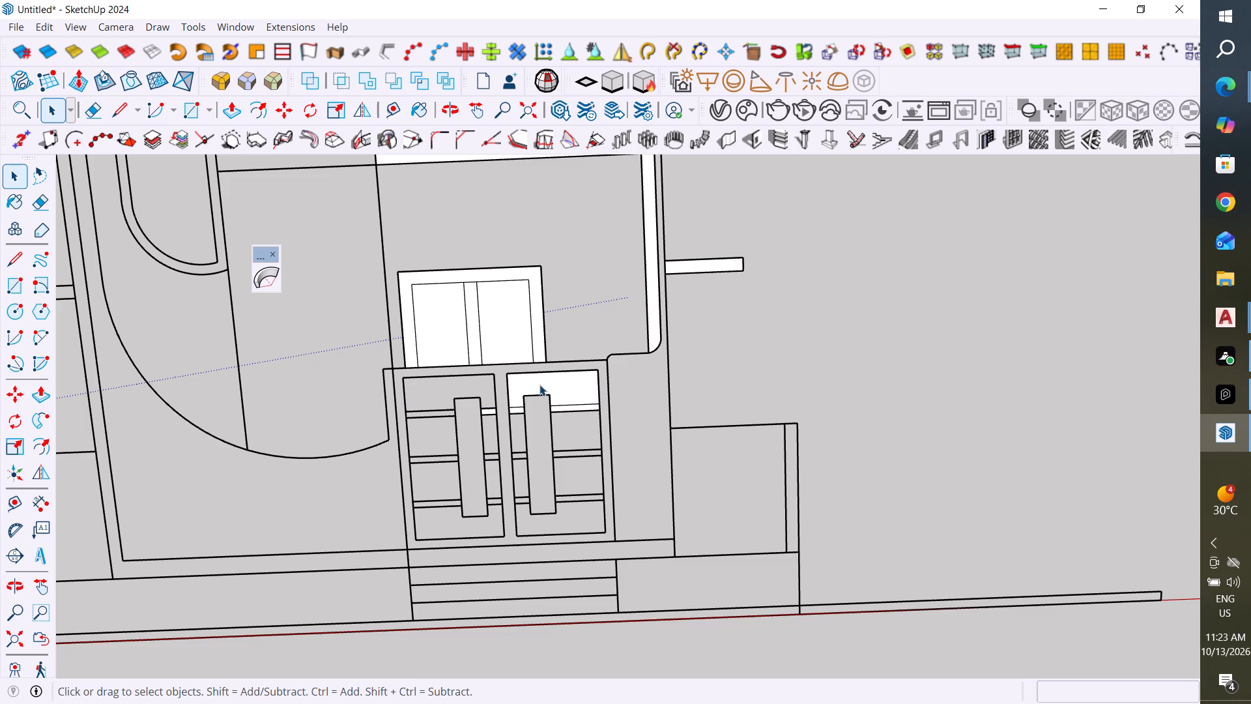
click(541, 380)
key(Delete)
Delete the three thin strip faces remaining along the top crossbar of the entrance doors.
scroll(524, 406, up, 9)
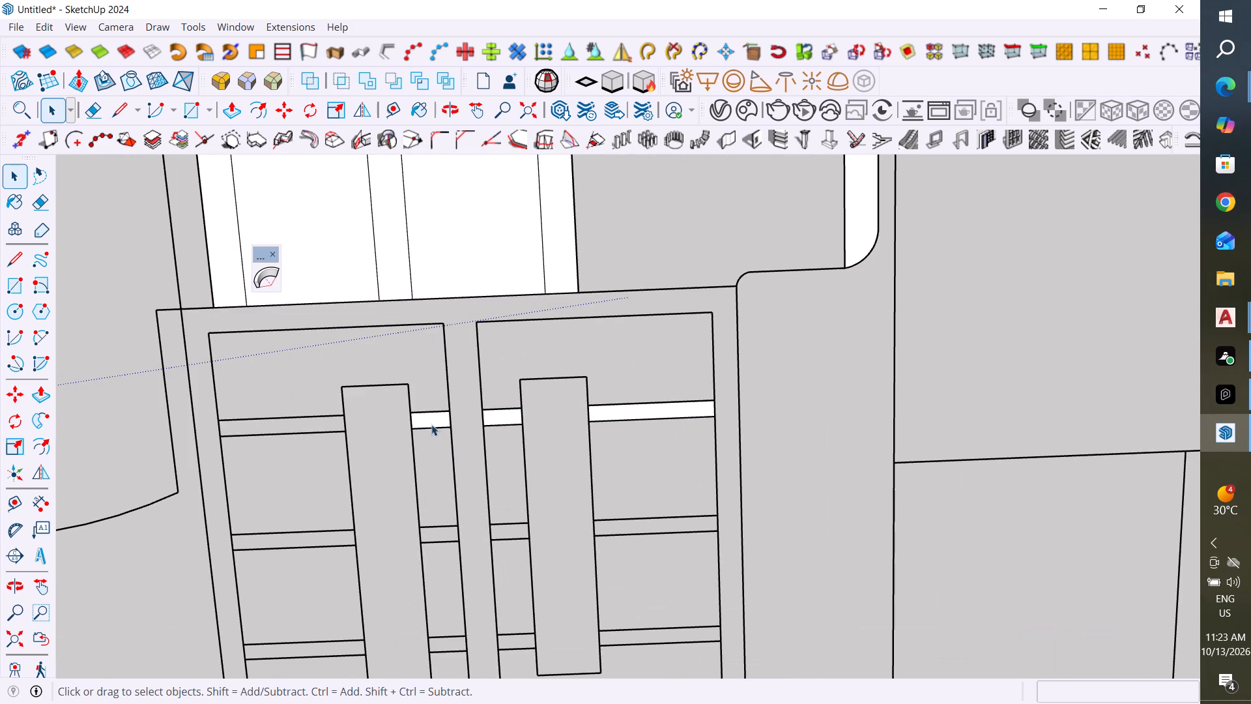
click(428, 420)
key(Delete)
click(498, 415)
key(Delete)
click(607, 413)
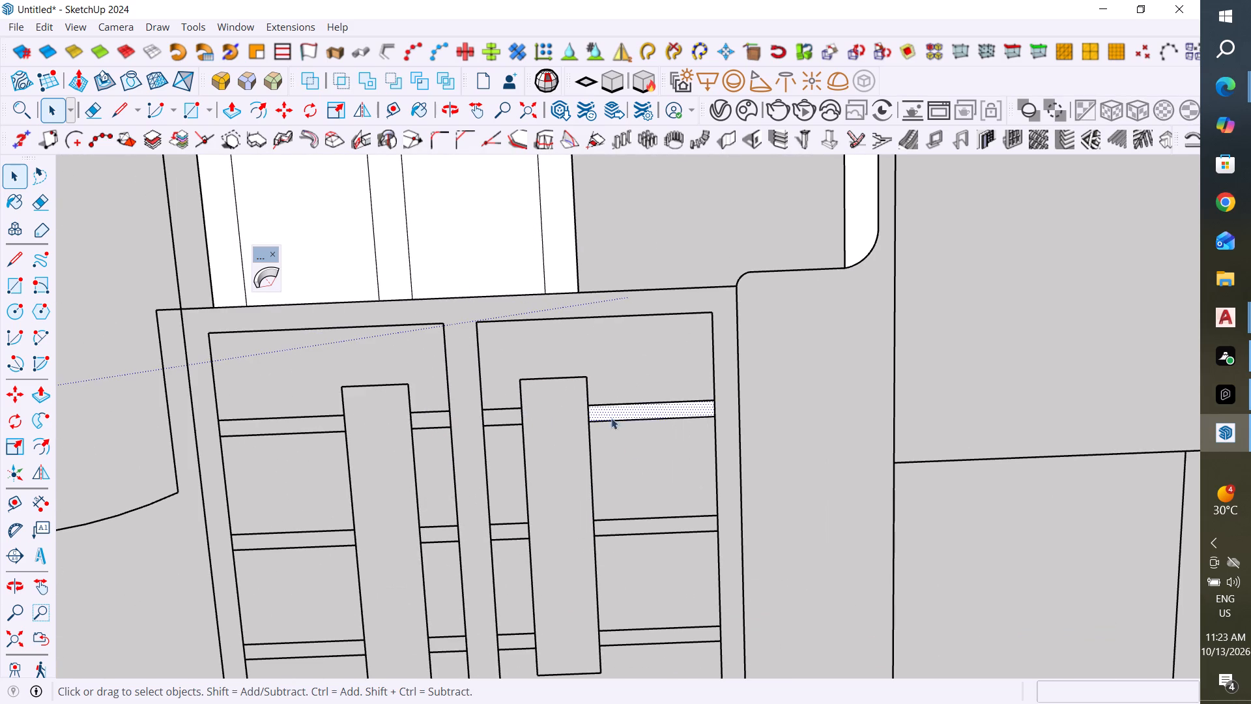
key(Delete)
Delete the narrow vertical face with the rounded lower corner along the outer edge of the entrance wall.
scroll(647, 499, down, 6)
click(768, 312)
key(Delete)
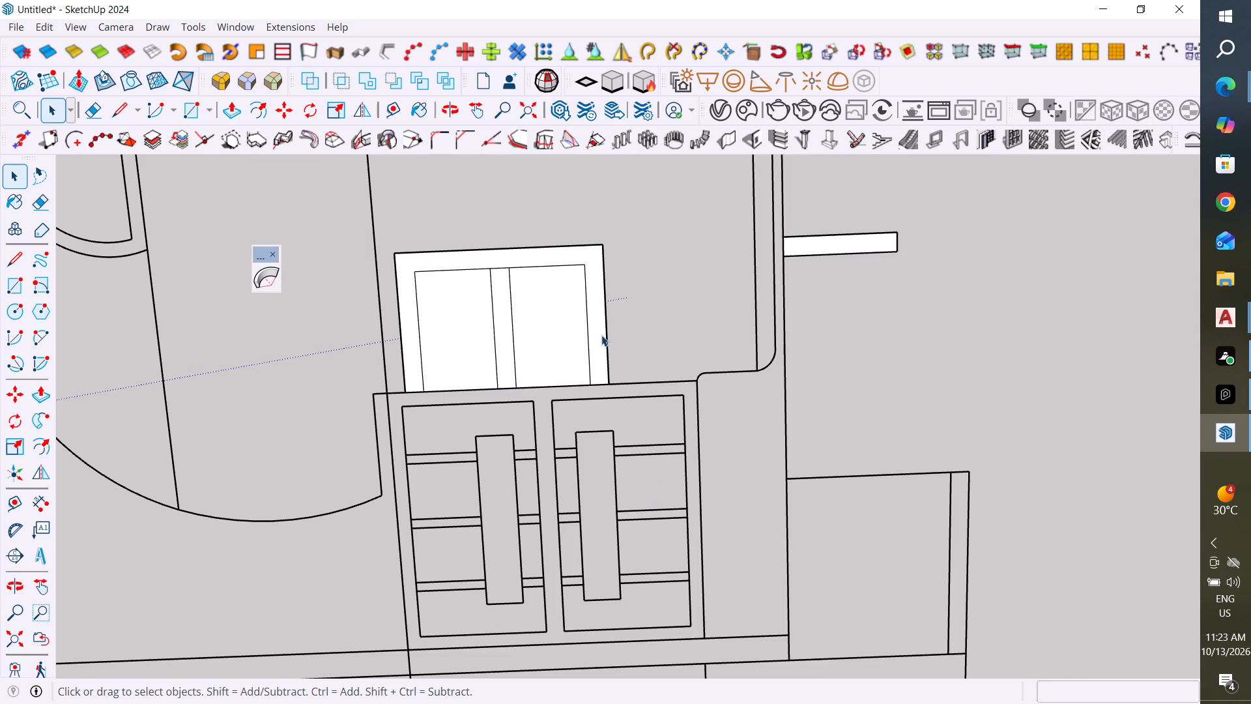
Delete the frame, both pane faces and the central mullion face of the window above the entrance doors.
click(597, 324)
key(Delete)
click(558, 328)
key(Delete)
click(467, 327)
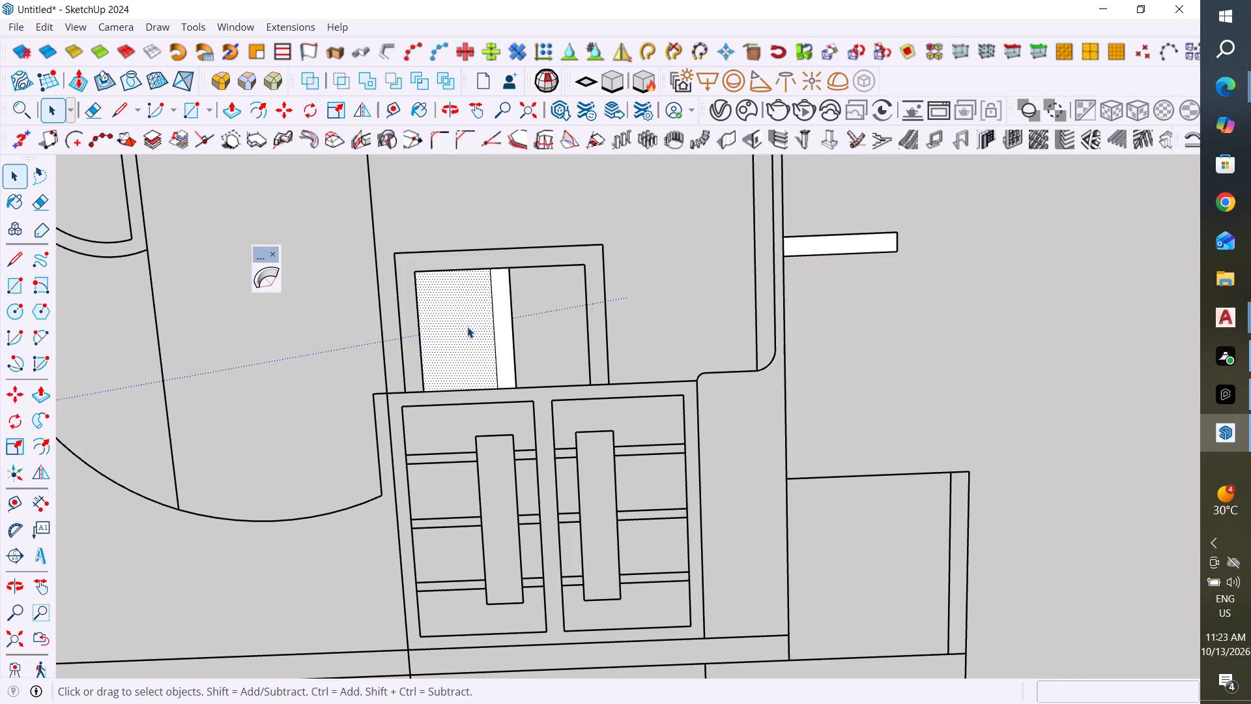
key(Delete)
click(502, 332)
key(Delete)
Delete the face of the small slab projecting from the outer wall on the entrance side.
scroll(609, 465, down, 6)
scroll(723, 351, up, 4)
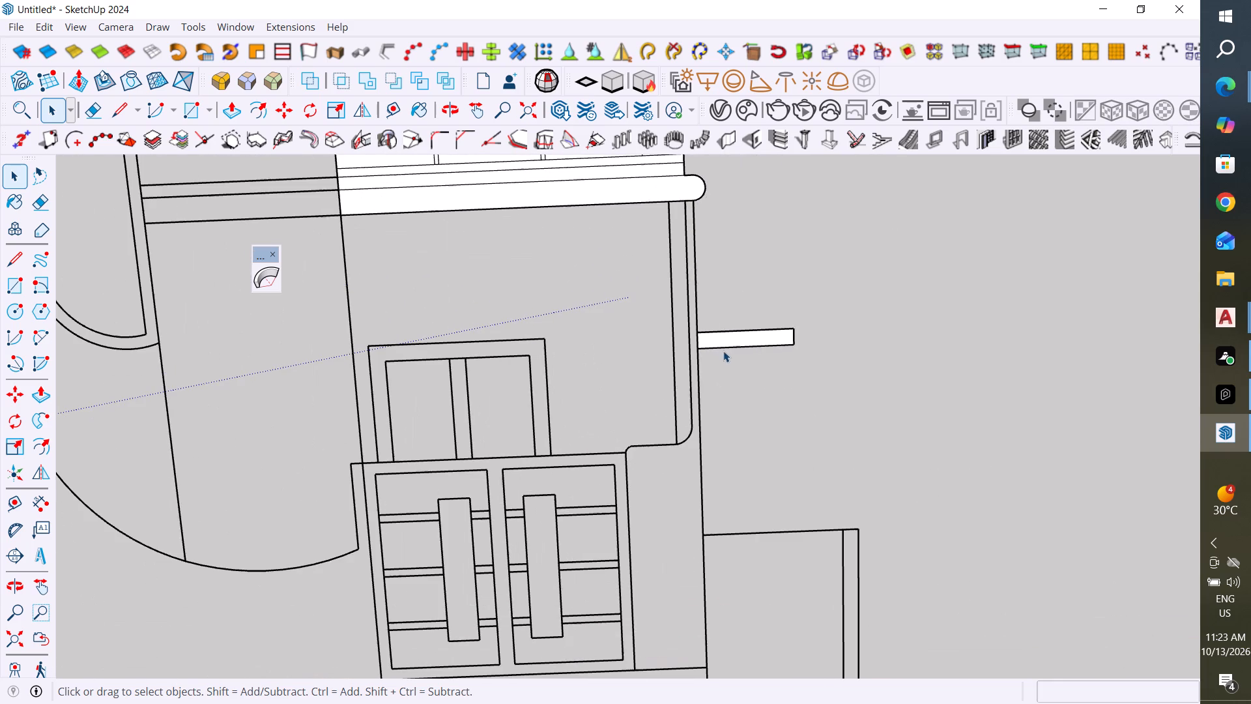
click(733, 341)
key(Delete)
Delete the round-ended roof slab face, the thin strip face above it, and the balcony railing's bottom rail face.
scroll(733, 341, down, 7)
scroll(721, 405, down, 10)
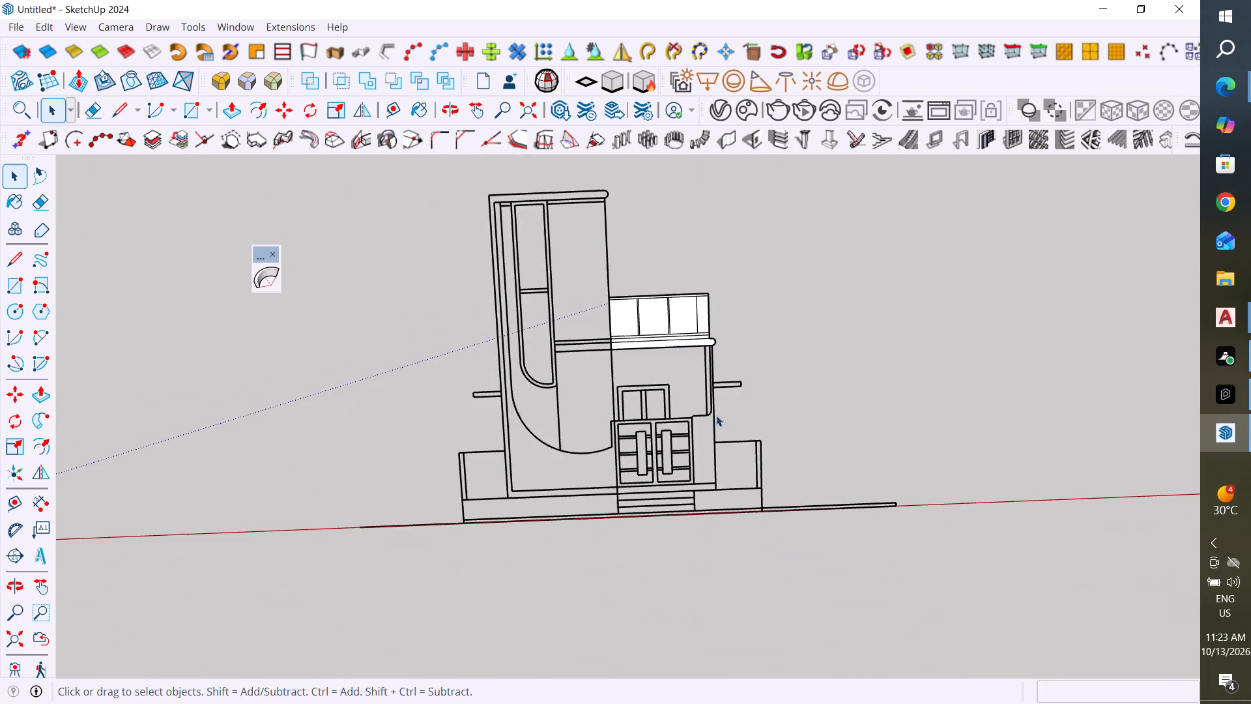
scroll(657, 291, up, 10)
scroll(693, 397, up, 5)
click(759, 451)
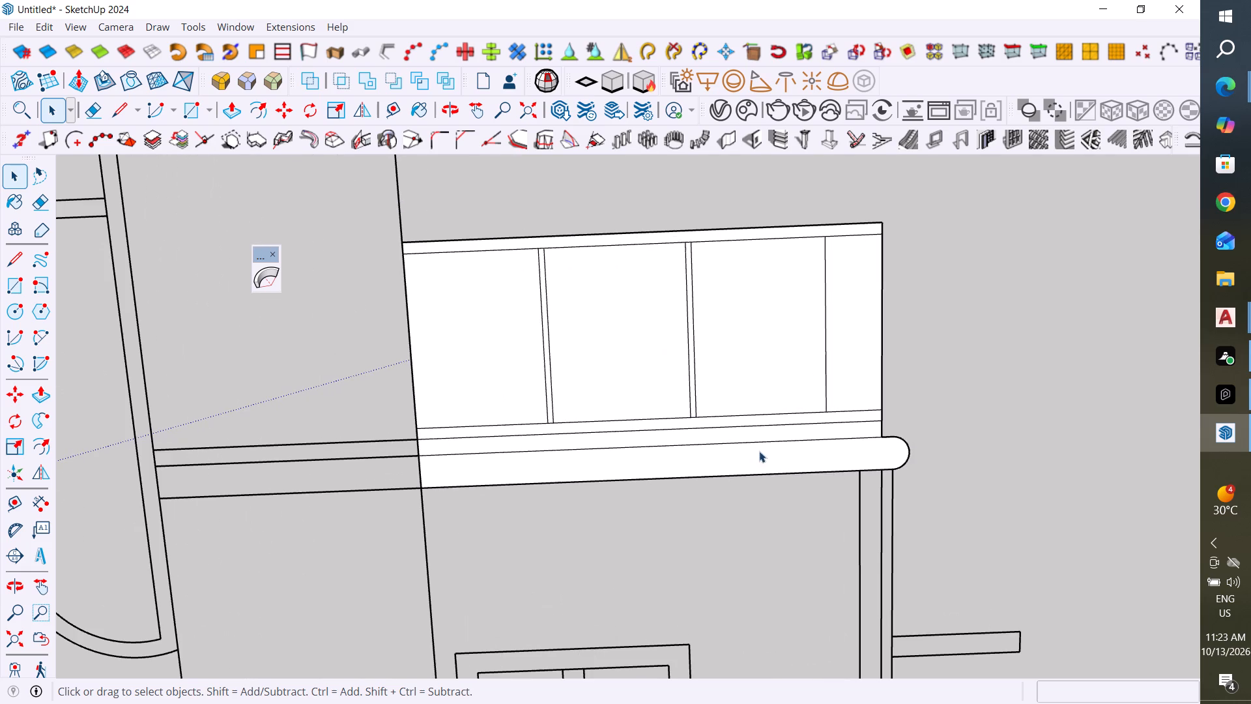
key(Delete)
click(773, 433)
key(Delete)
click(786, 417)
key(Delete)
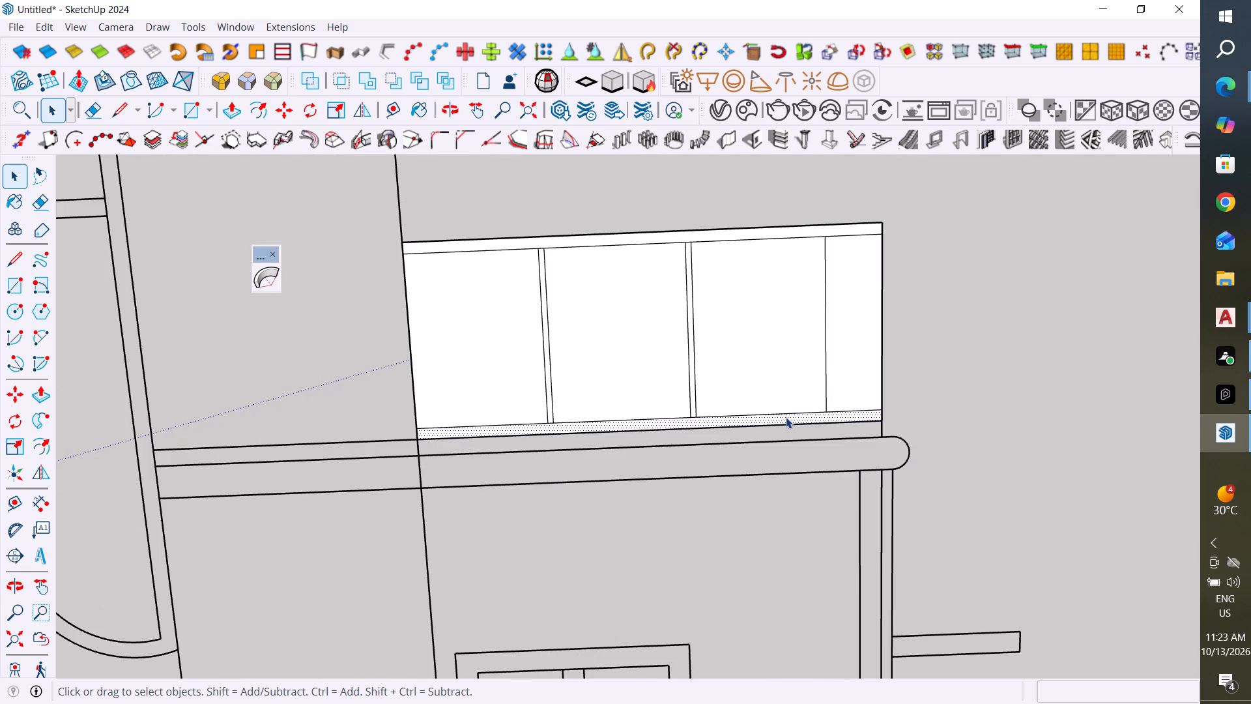
Delete the three large panel faces of the balcony railing above the entrance roof slab.
click(793, 392)
key(Delete)
click(680, 387)
key(Delete)
click(513, 390)
key(Delete)
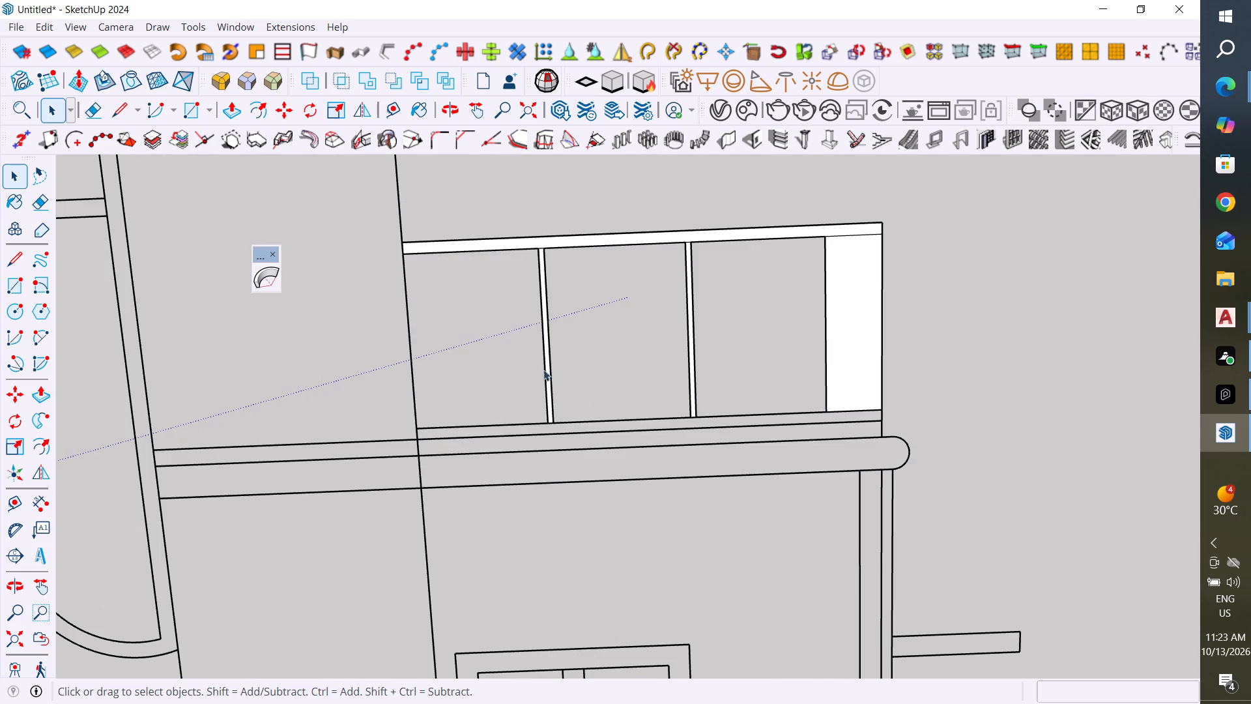
Delete the balcony railing's two thin post faces, its end panel face and its top rail face.
scroll(562, 374, up, 6)
click(532, 383)
key(Delete)
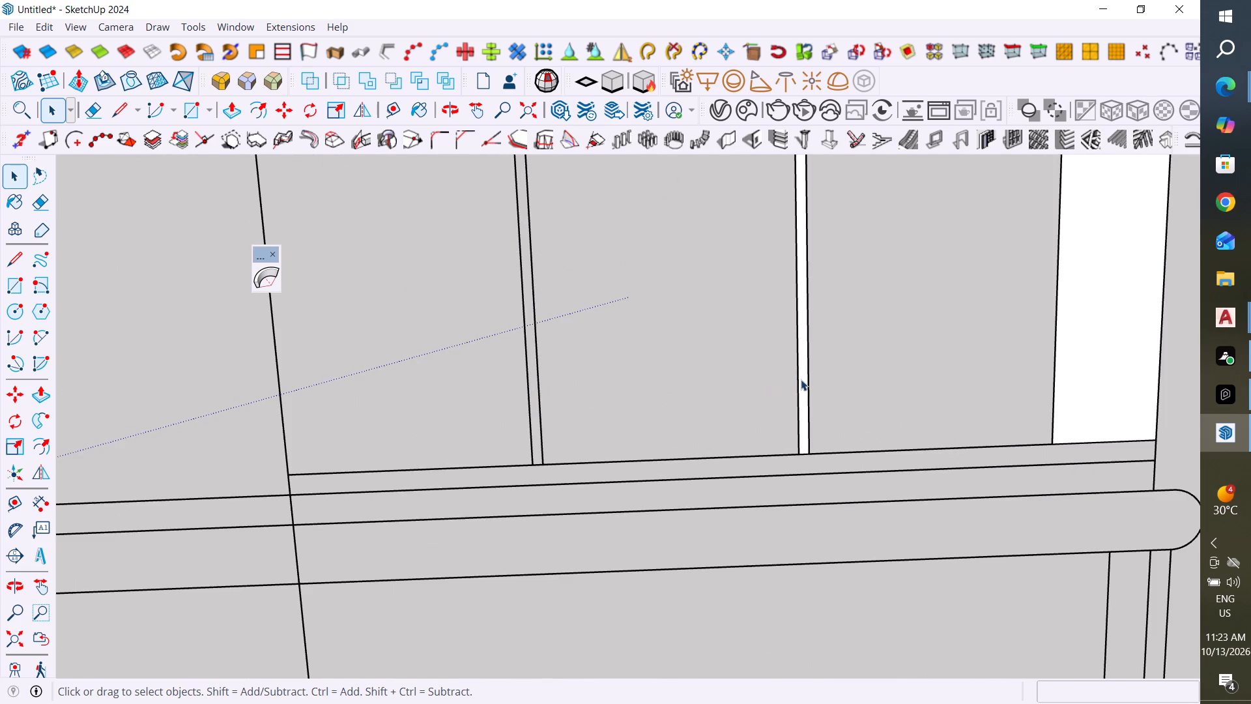
click(801, 379)
key(Delete)
scroll(691, 448, down, 5)
click(966, 372)
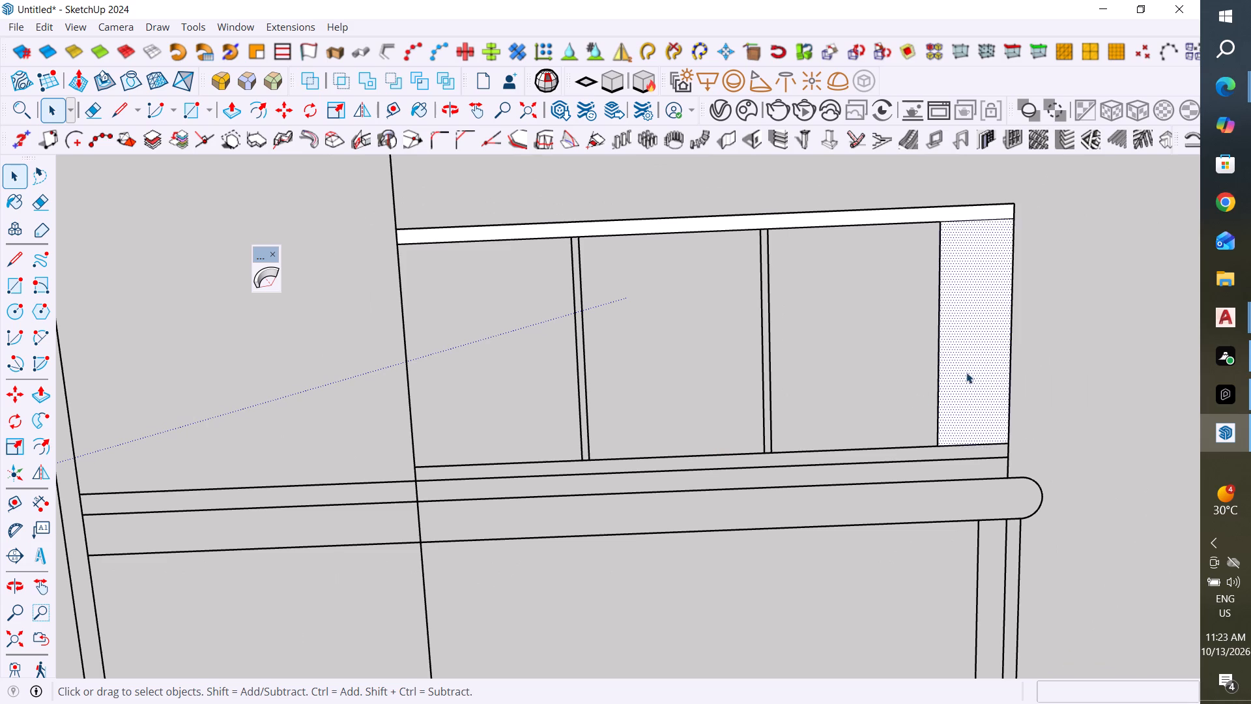
key(Delete)
click(979, 213)
key(Delete)
Select all the linework of the front elevation and make it a single group.
scroll(816, 430, down, 6)
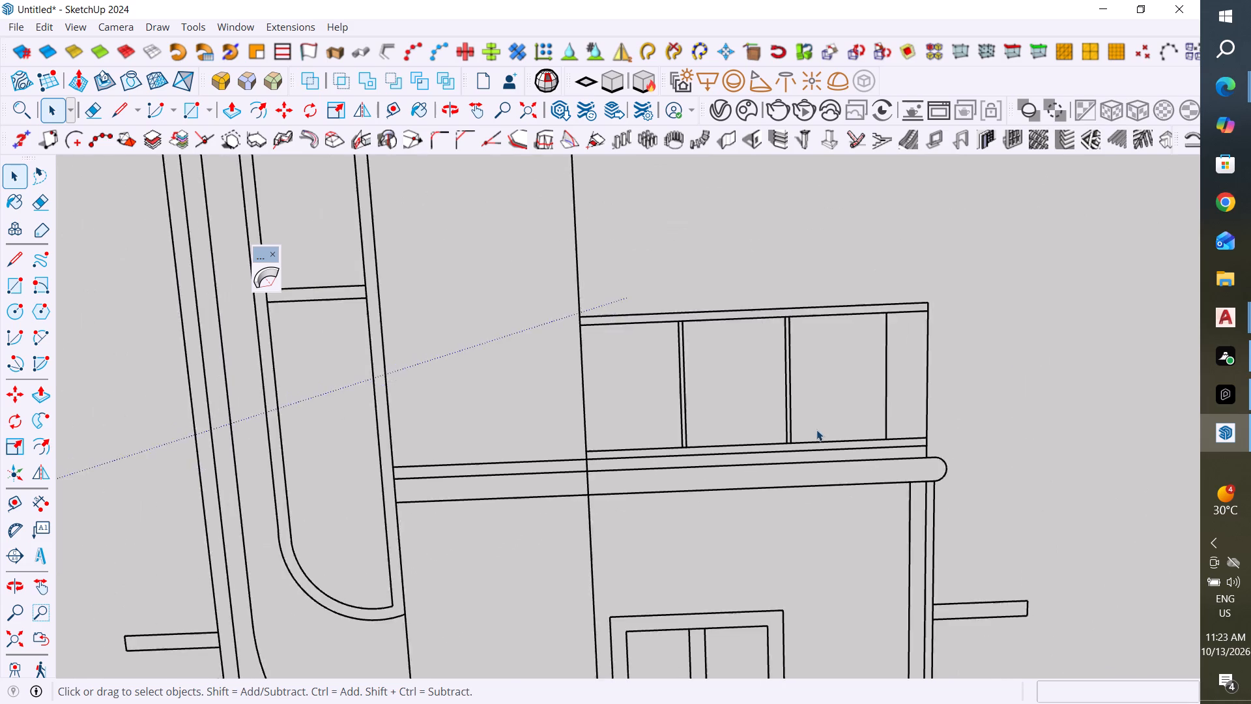
scroll(816, 430, down, 16)
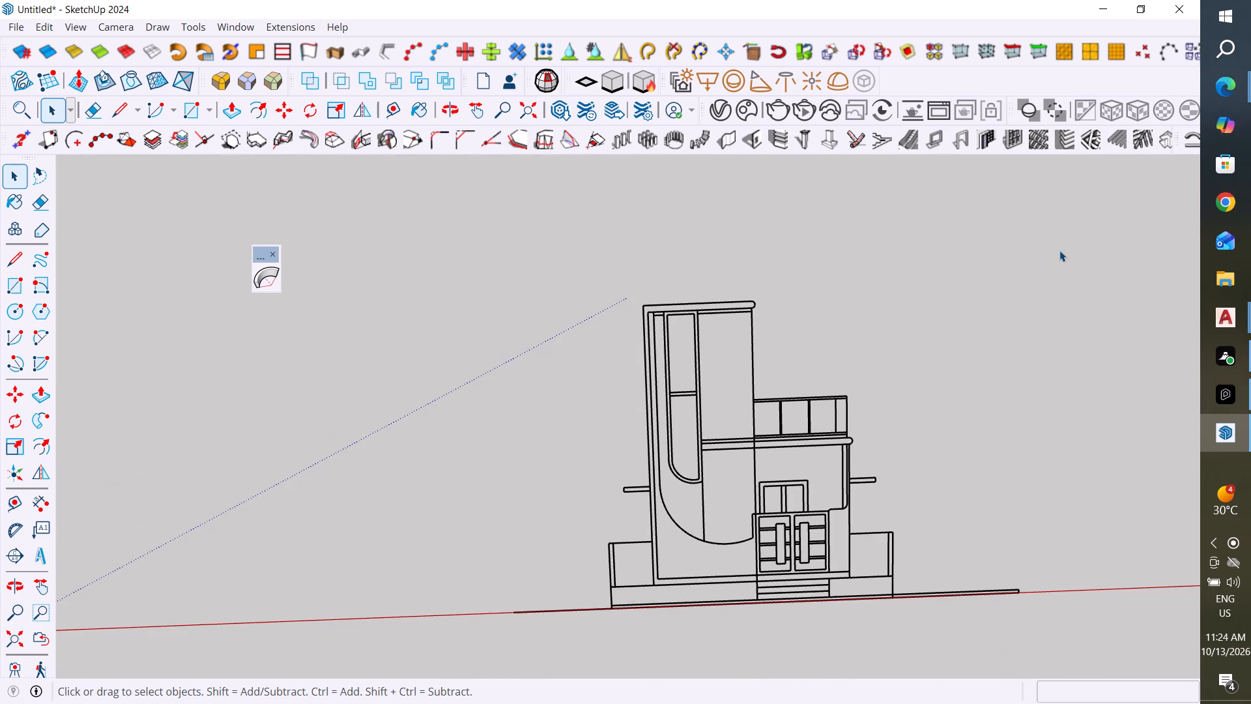
drag(1068, 235, 543, 667)
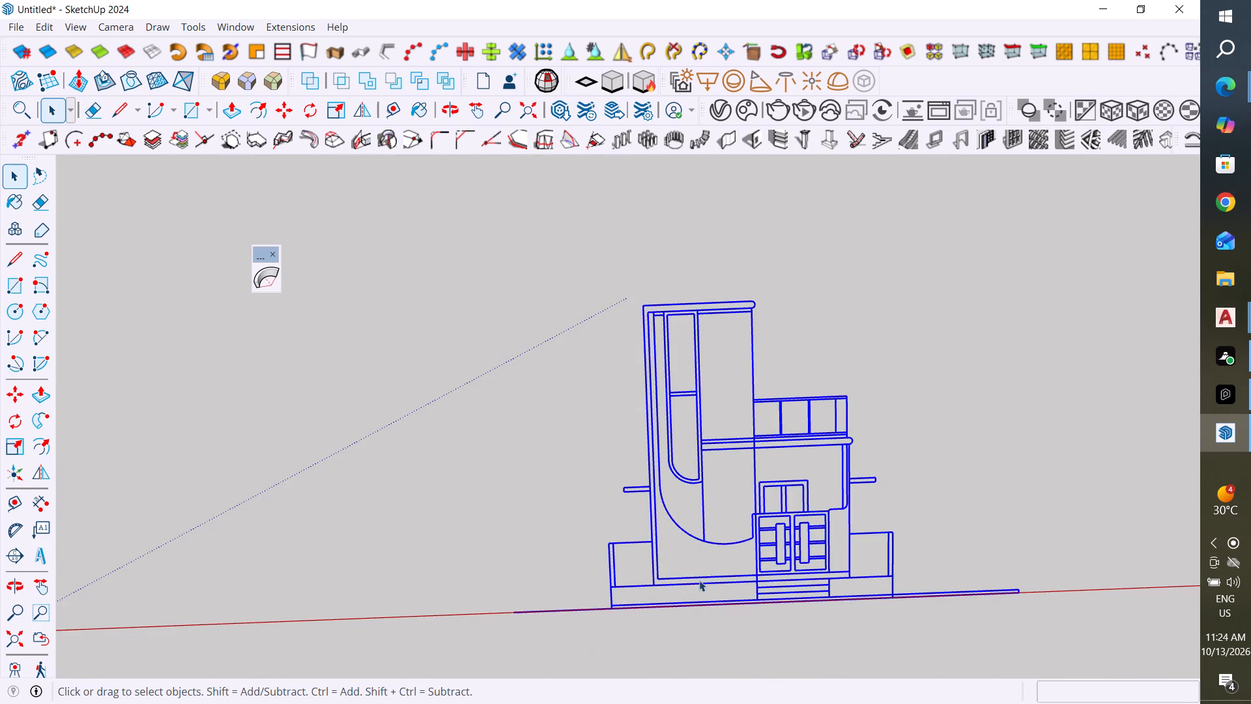
scroll(704, 574, up, 6)
scroll(793, 587, up, 15)
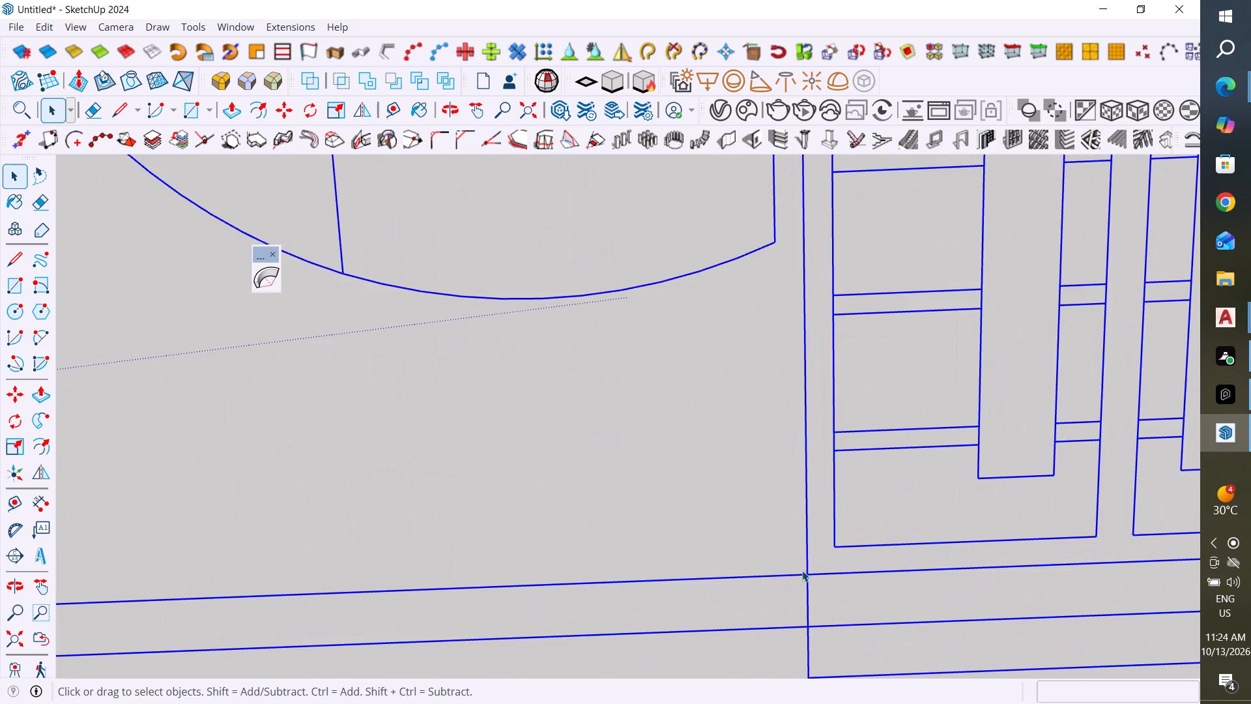
right_click(807, 570)
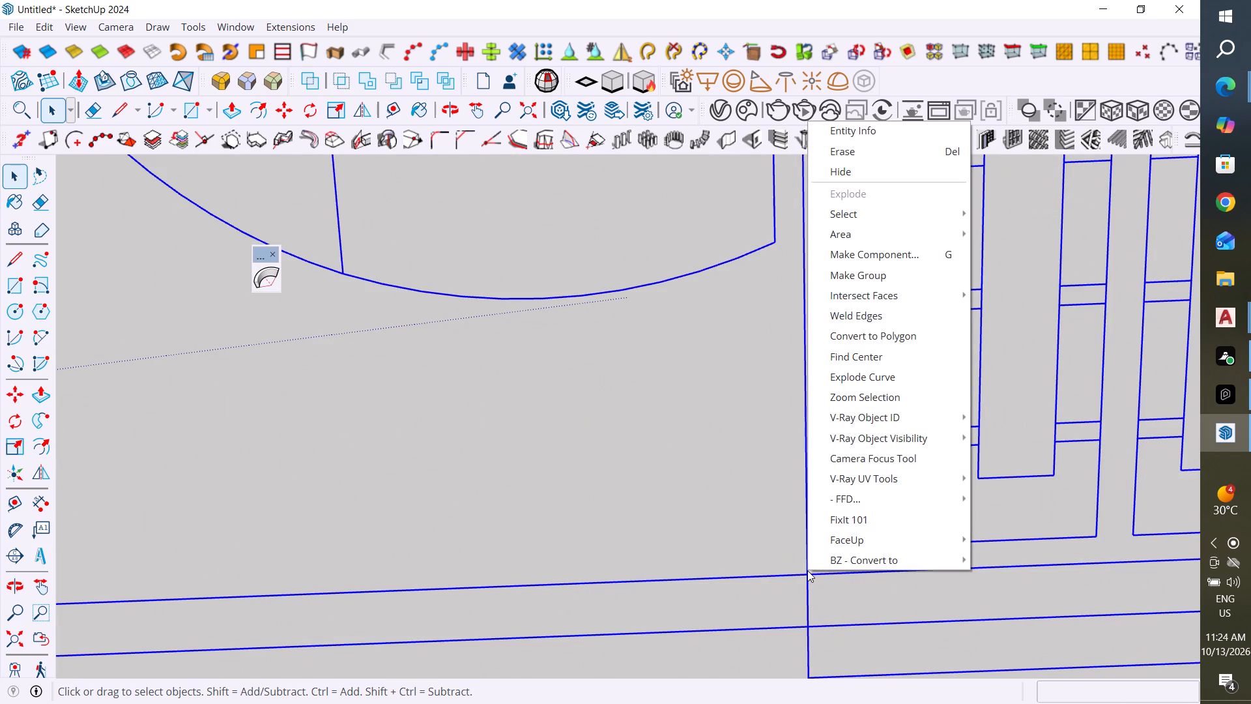
click(898, 273)
click(687, 464)
scroll(746, 517, down, 5)
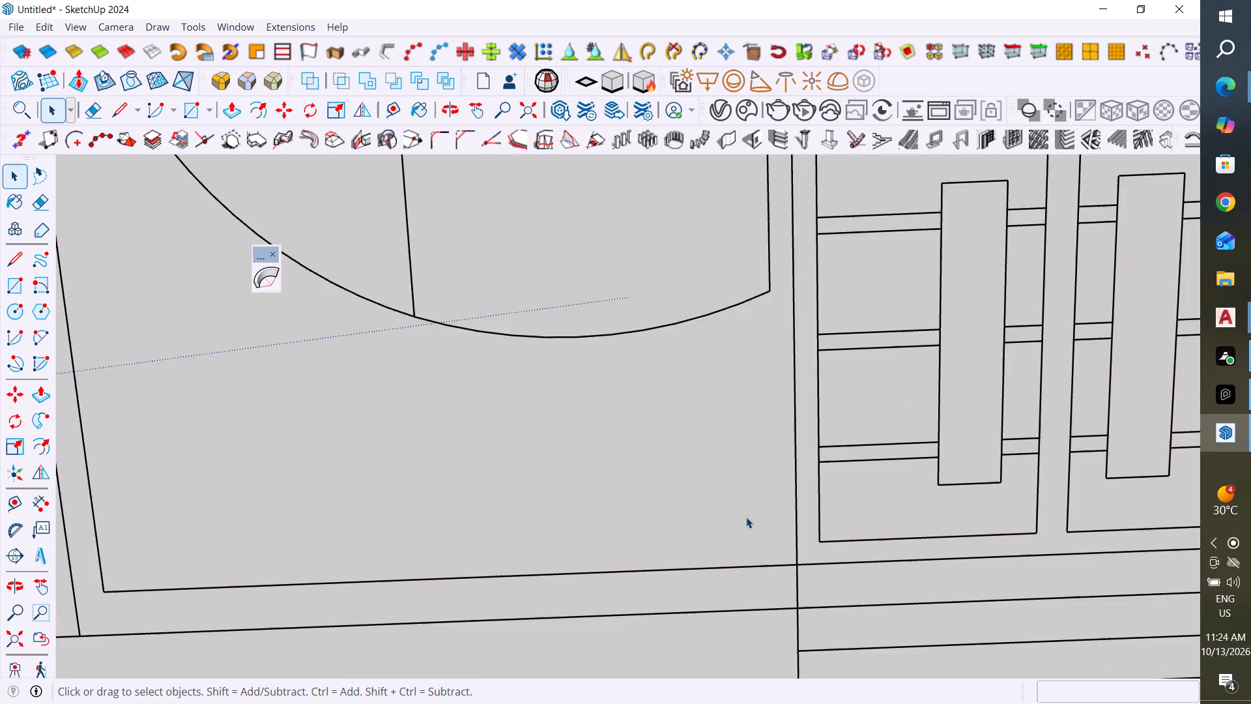
scroll(746, 517, down, 20)
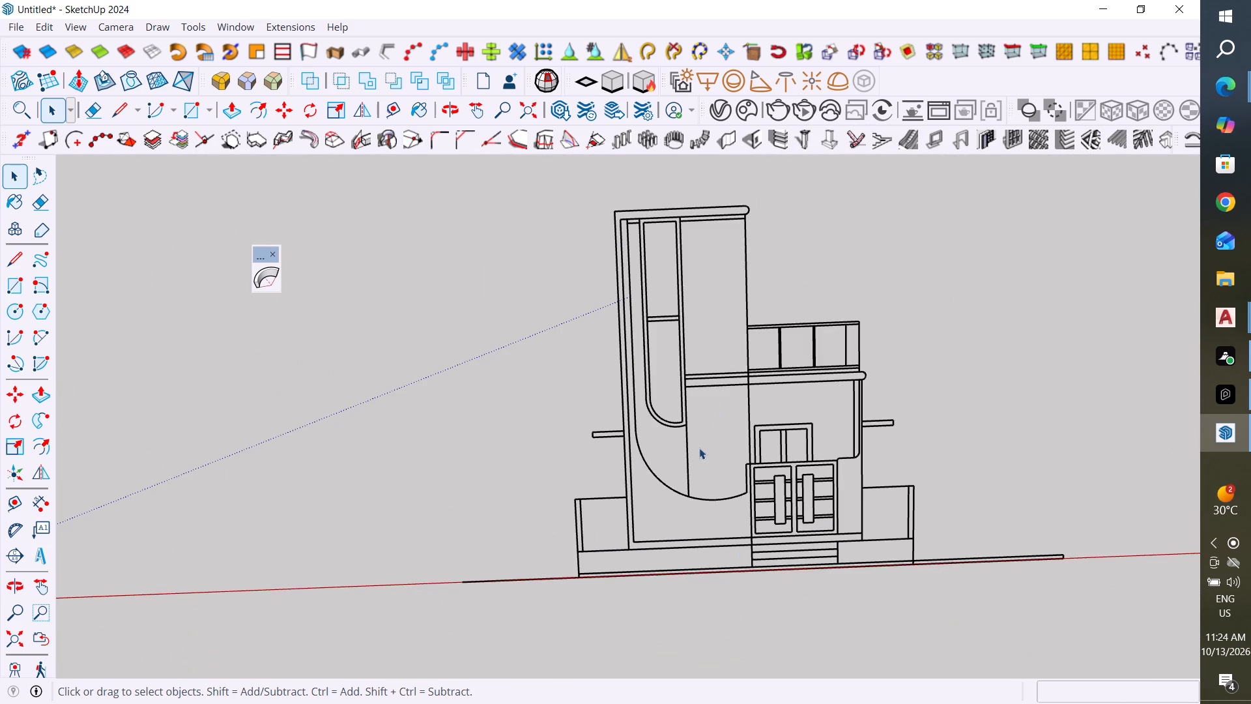
Select the group containing the front elevation's linework and explode it.
middle_drag(961, 568, 921, 583)
middle_drag(921, 583, 922, 584)
scroll(911, 594, down, 4)
middle_drag(945, 590, 913, 608)
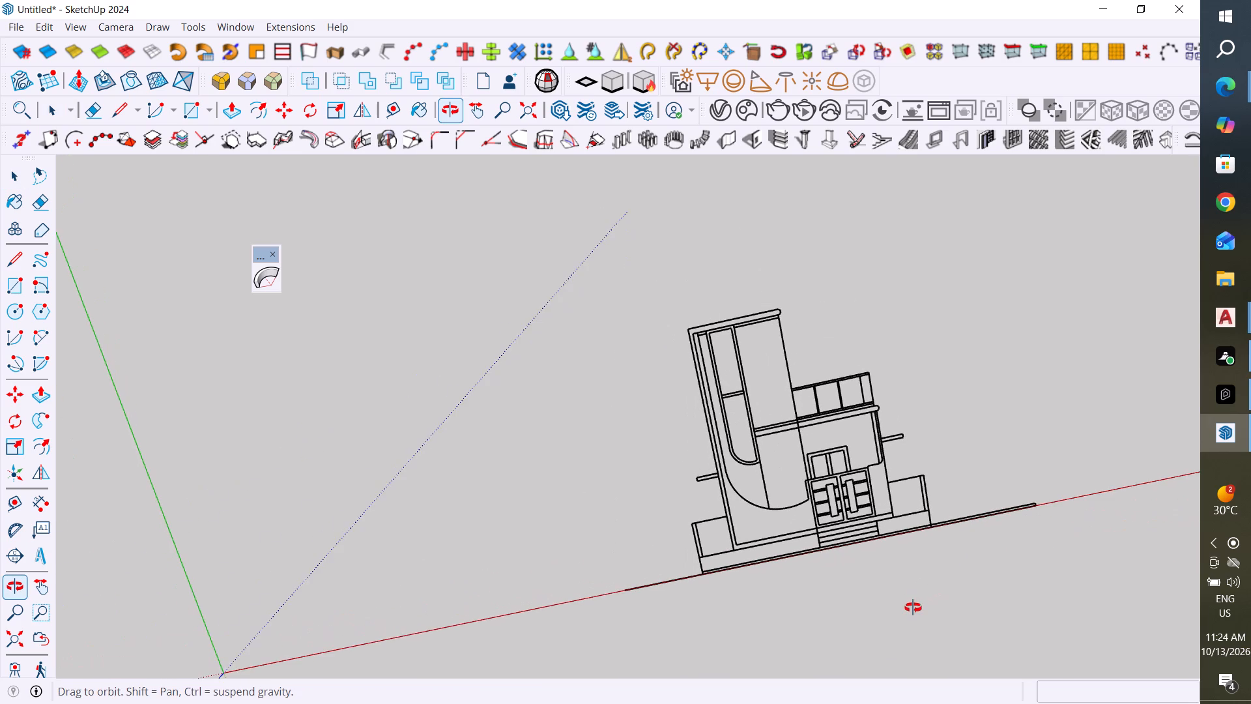
middle_drag(913, 608, 915, 608)
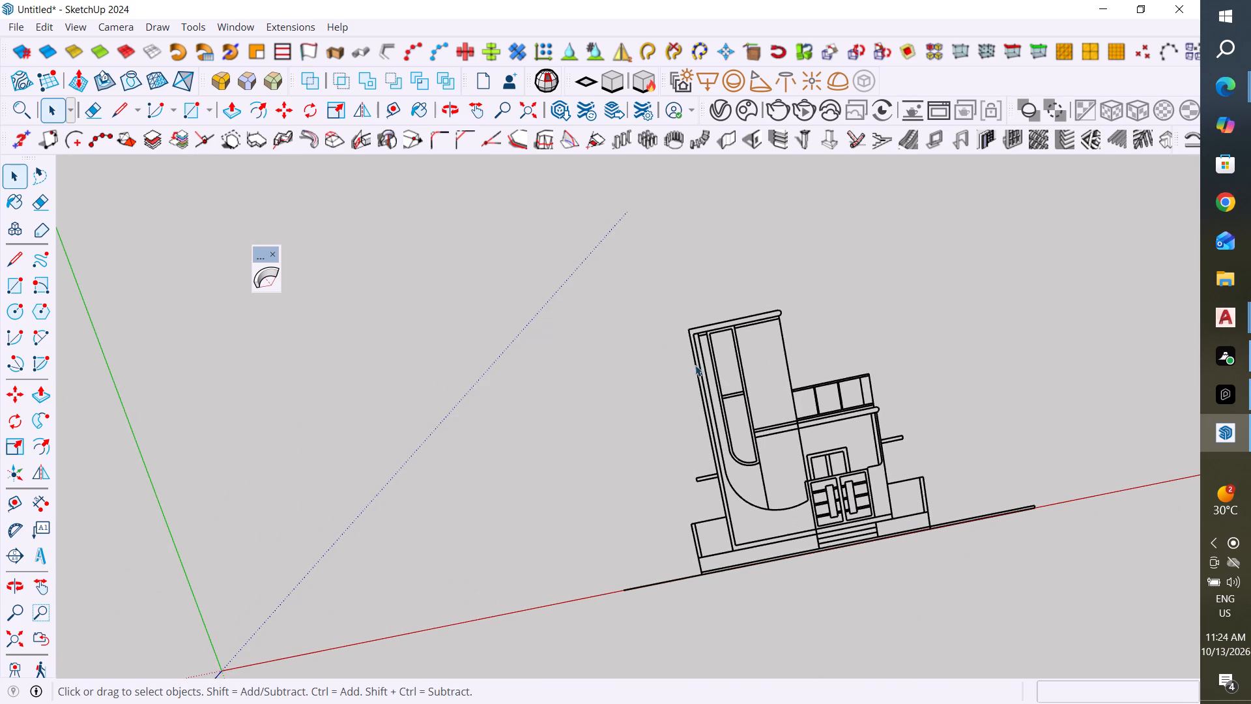
scroll(697, 359, up, 20)
scroll(697, 359, up, 7)
scroll(687, 325, down, 9)
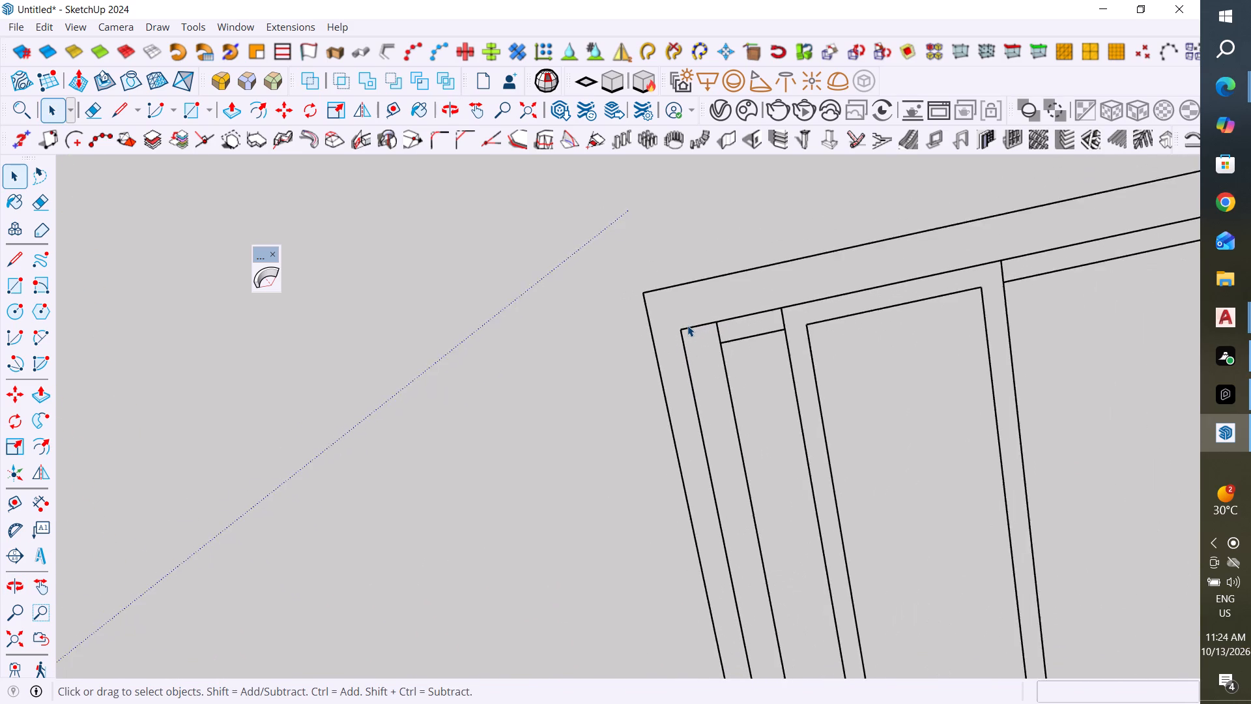
scroll(687, 325, down, 16)
scroll(630, 426, down, 13)
middle_drag(629, 430, 670, 398)
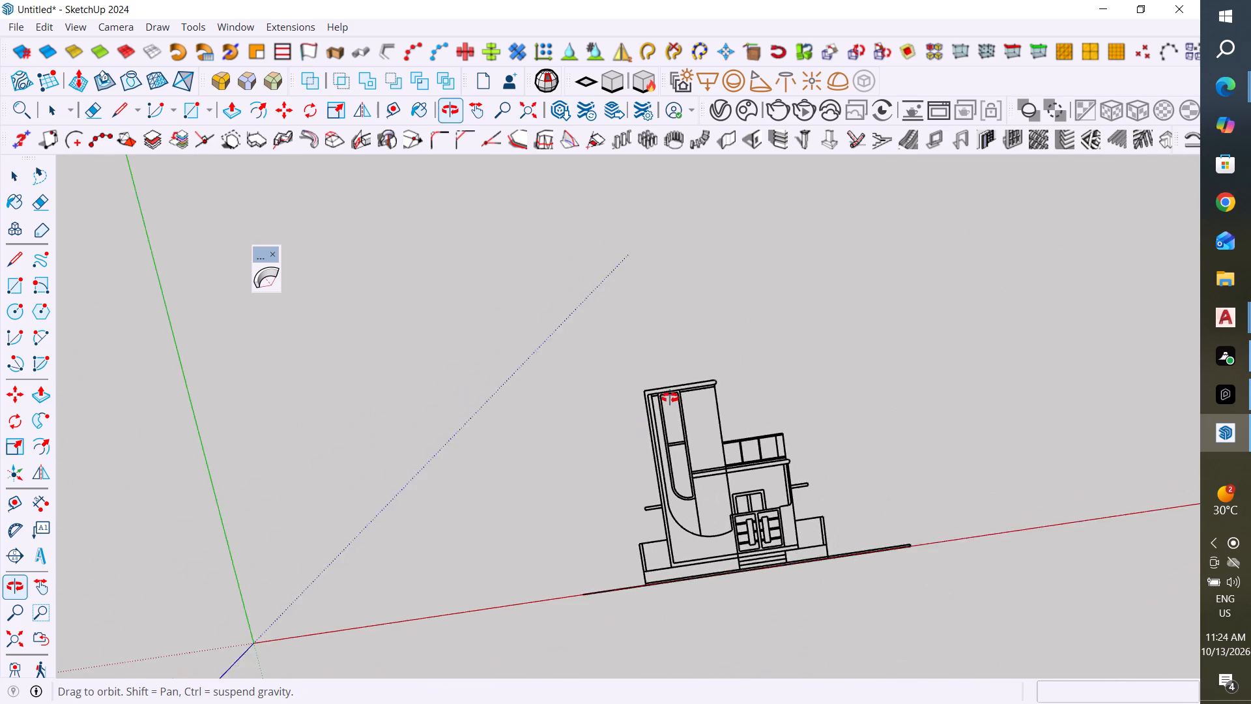
middle_drag(670, 398, 676, 393)
drag(907, 323, 589, 623)
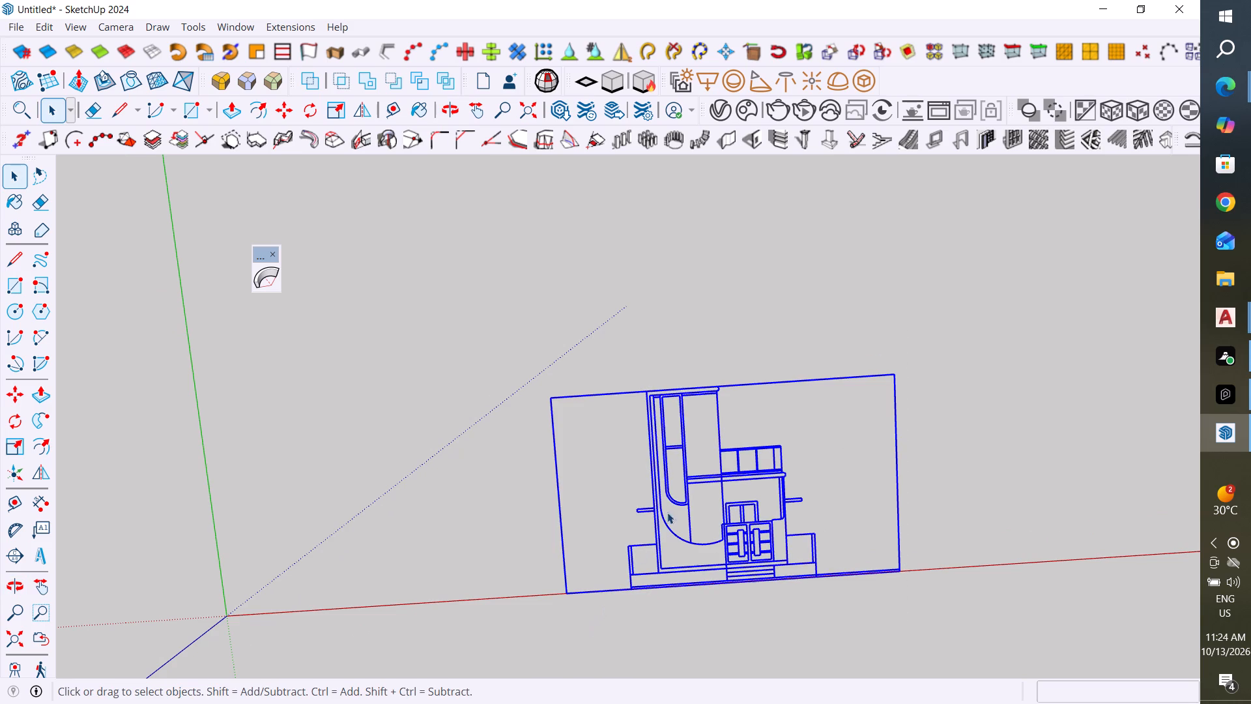
right_click(720, 447)
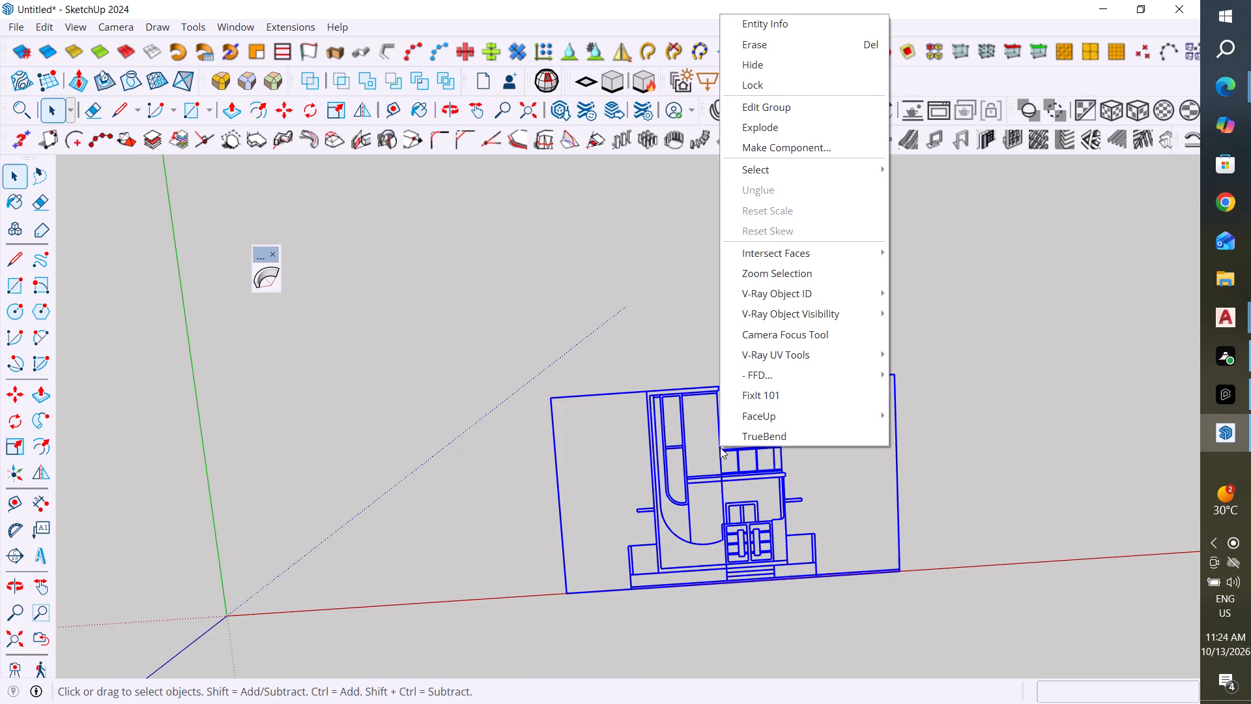
click(781, 128)
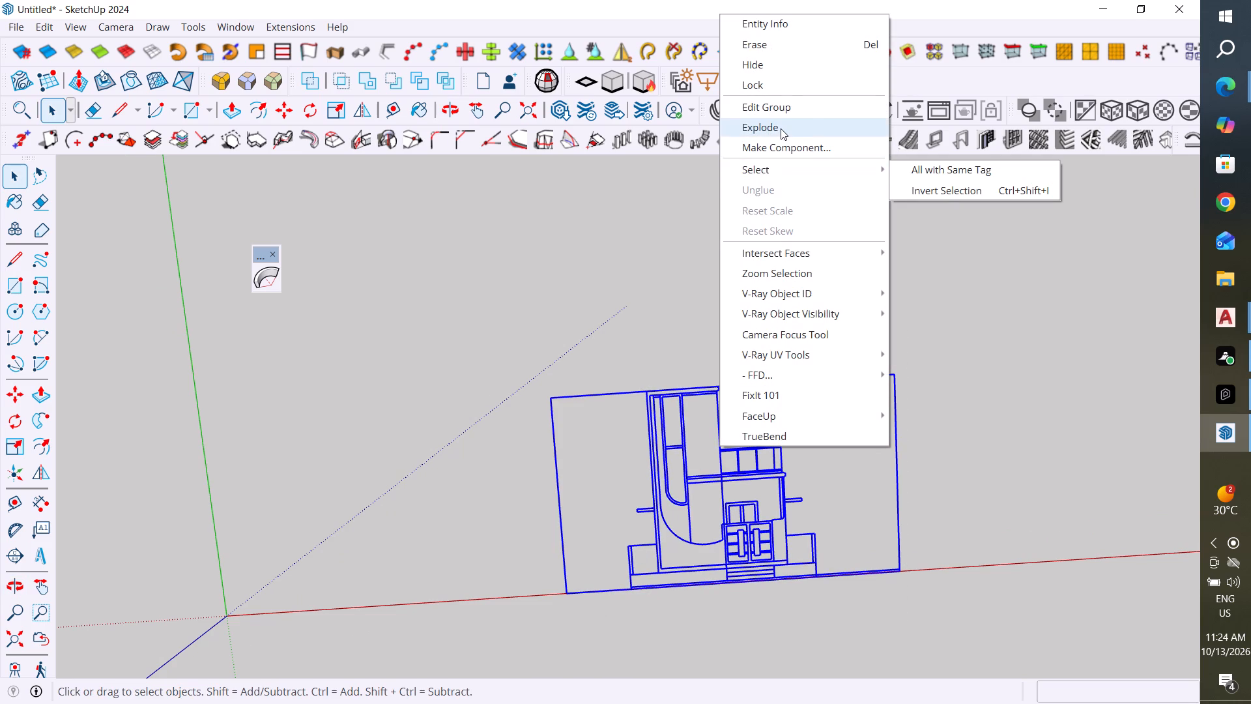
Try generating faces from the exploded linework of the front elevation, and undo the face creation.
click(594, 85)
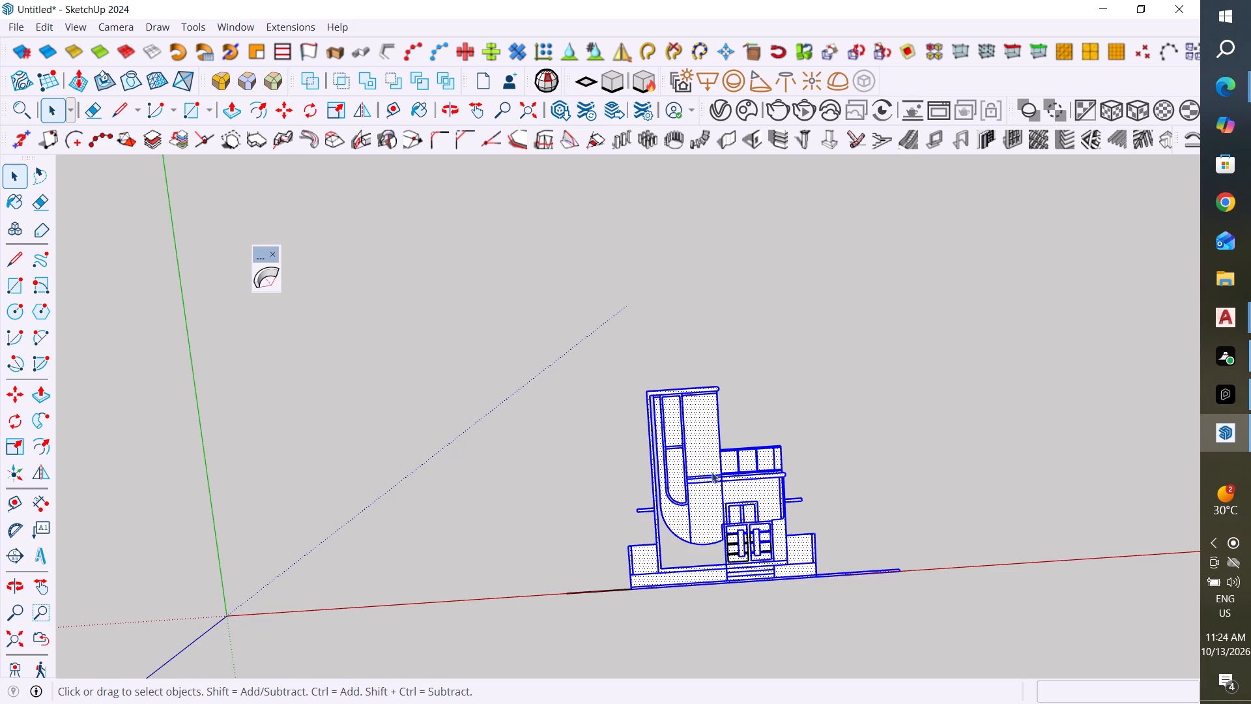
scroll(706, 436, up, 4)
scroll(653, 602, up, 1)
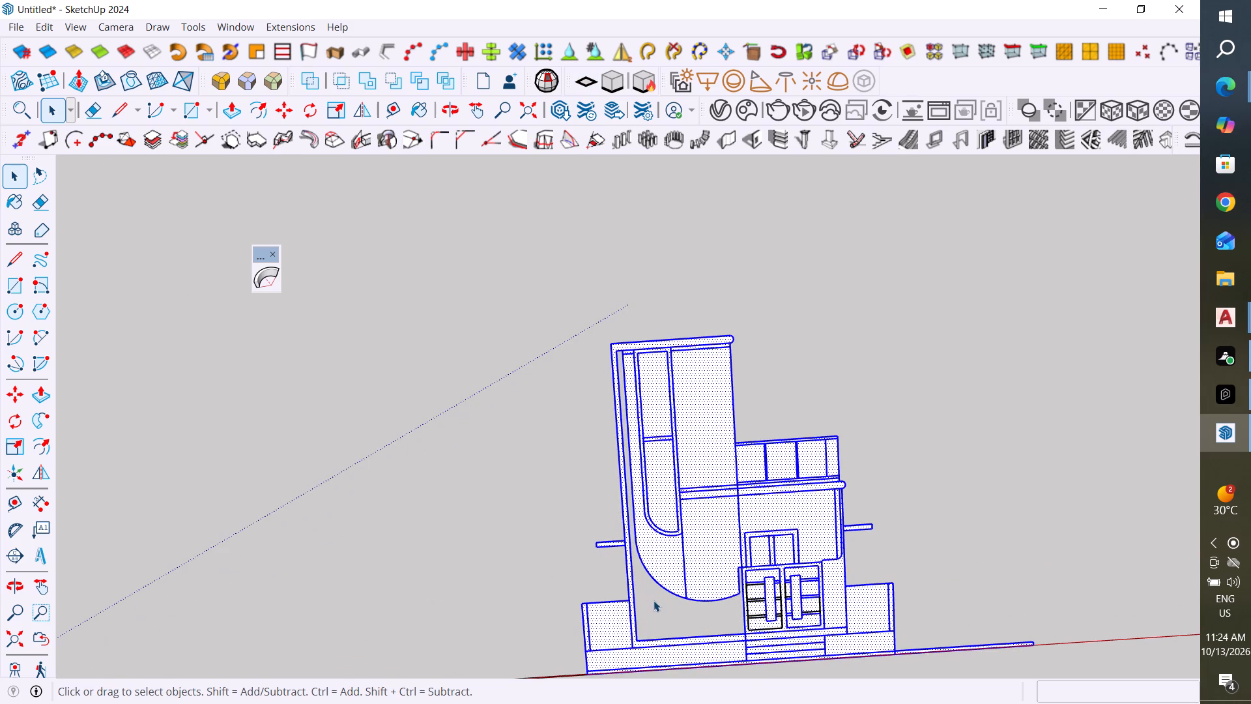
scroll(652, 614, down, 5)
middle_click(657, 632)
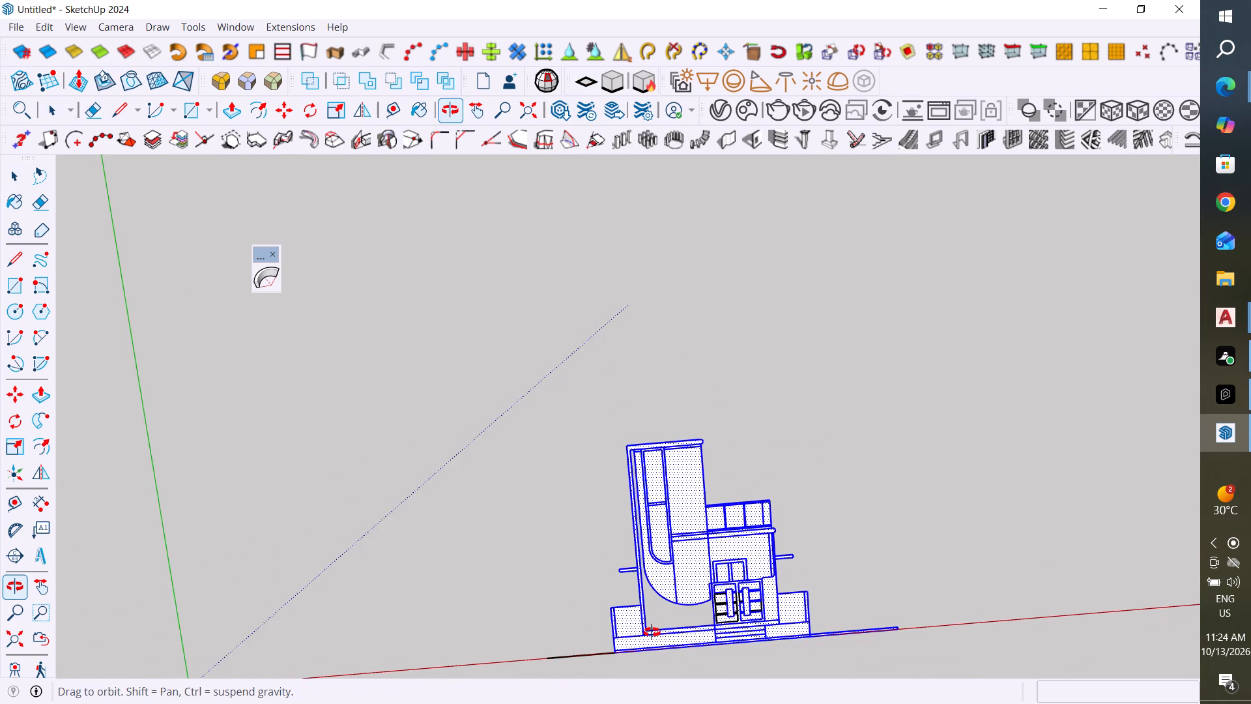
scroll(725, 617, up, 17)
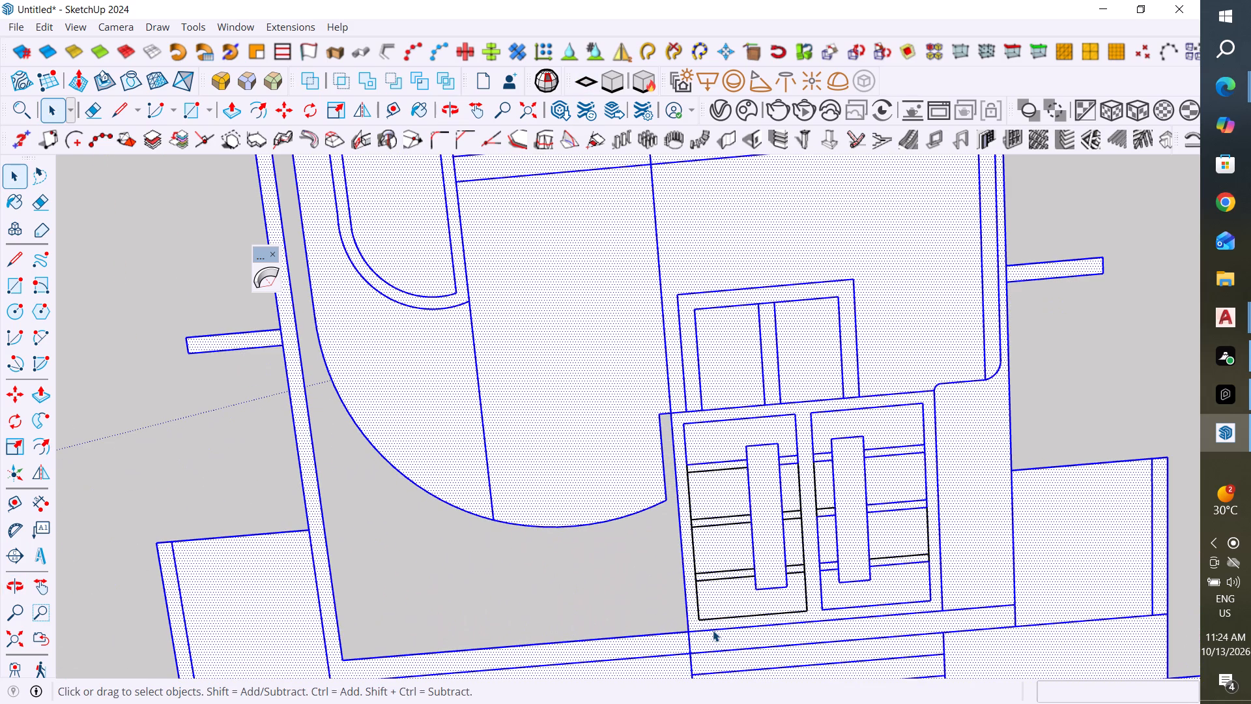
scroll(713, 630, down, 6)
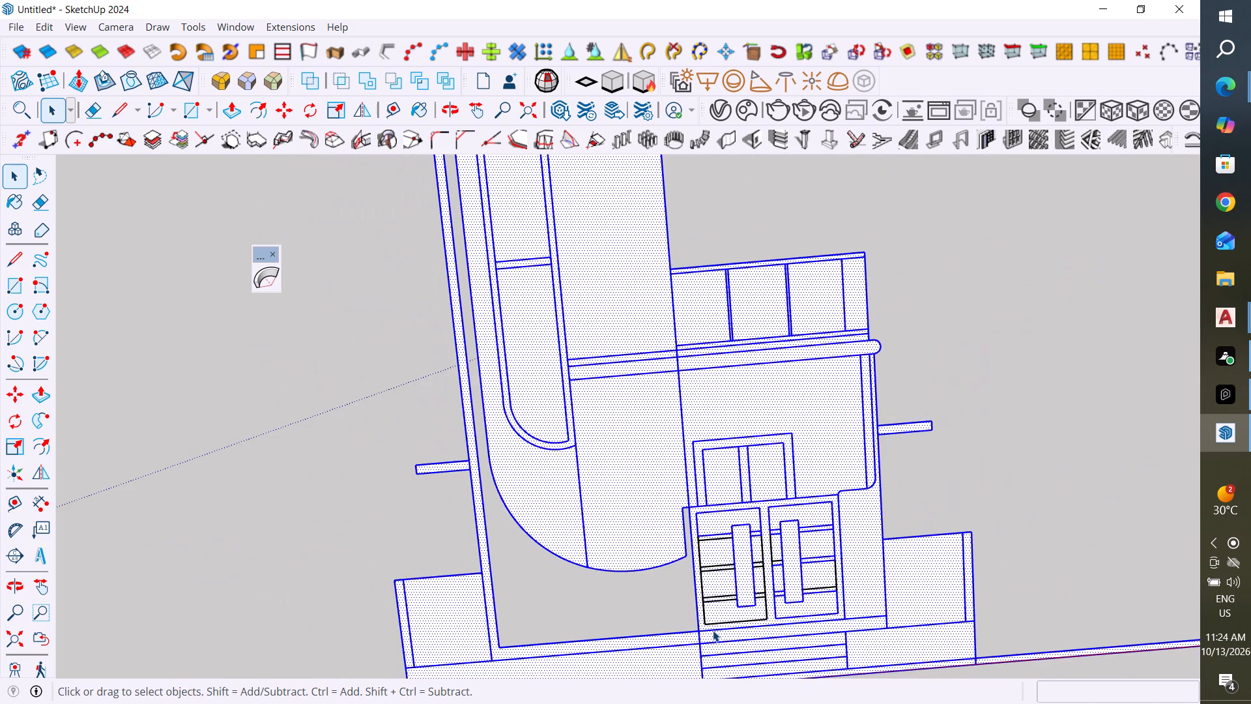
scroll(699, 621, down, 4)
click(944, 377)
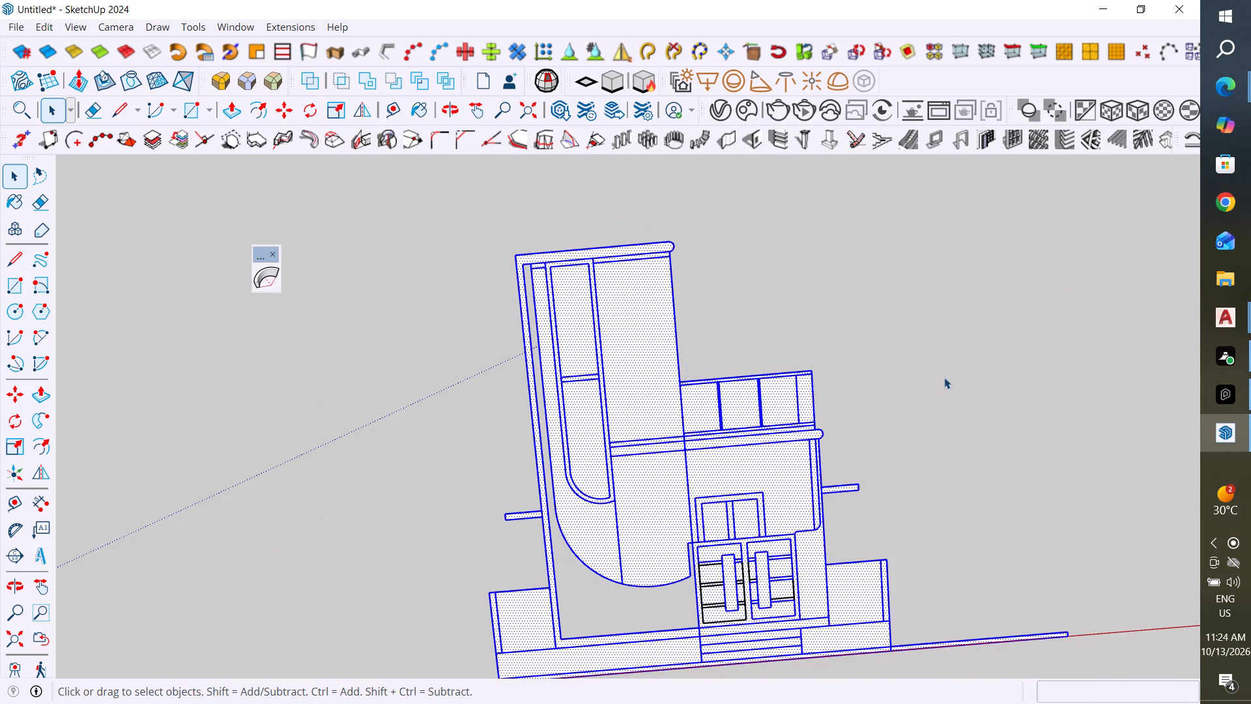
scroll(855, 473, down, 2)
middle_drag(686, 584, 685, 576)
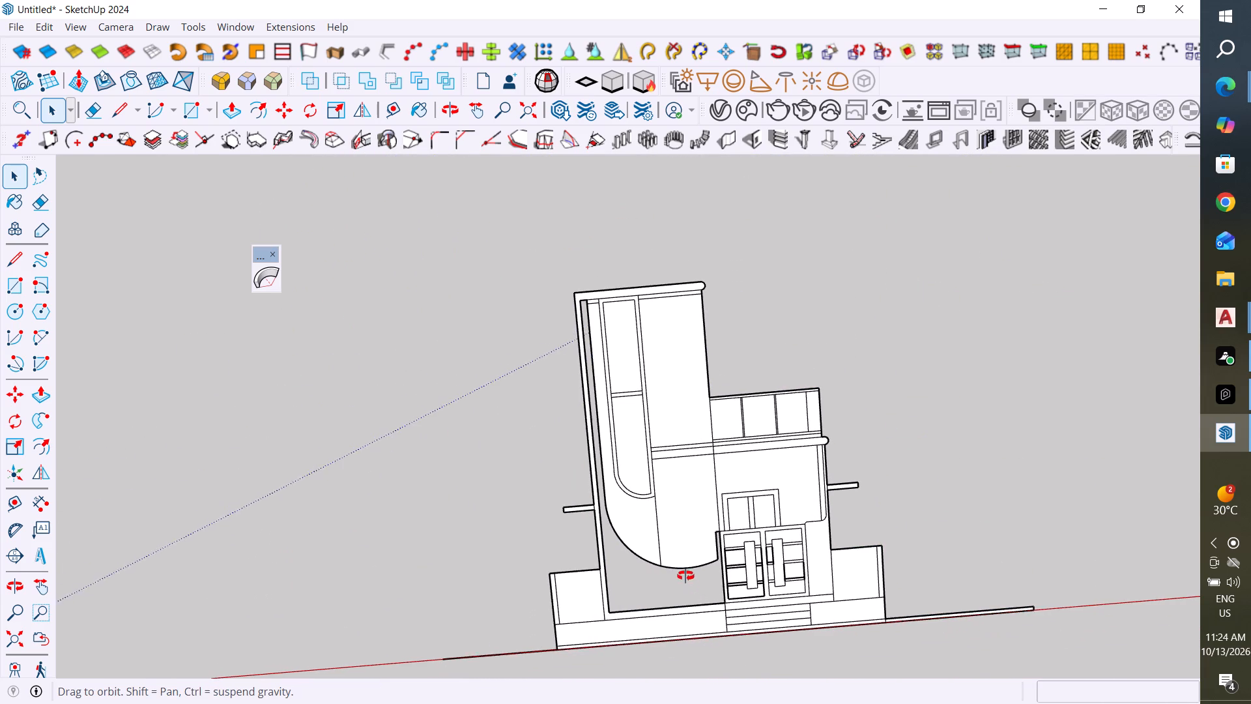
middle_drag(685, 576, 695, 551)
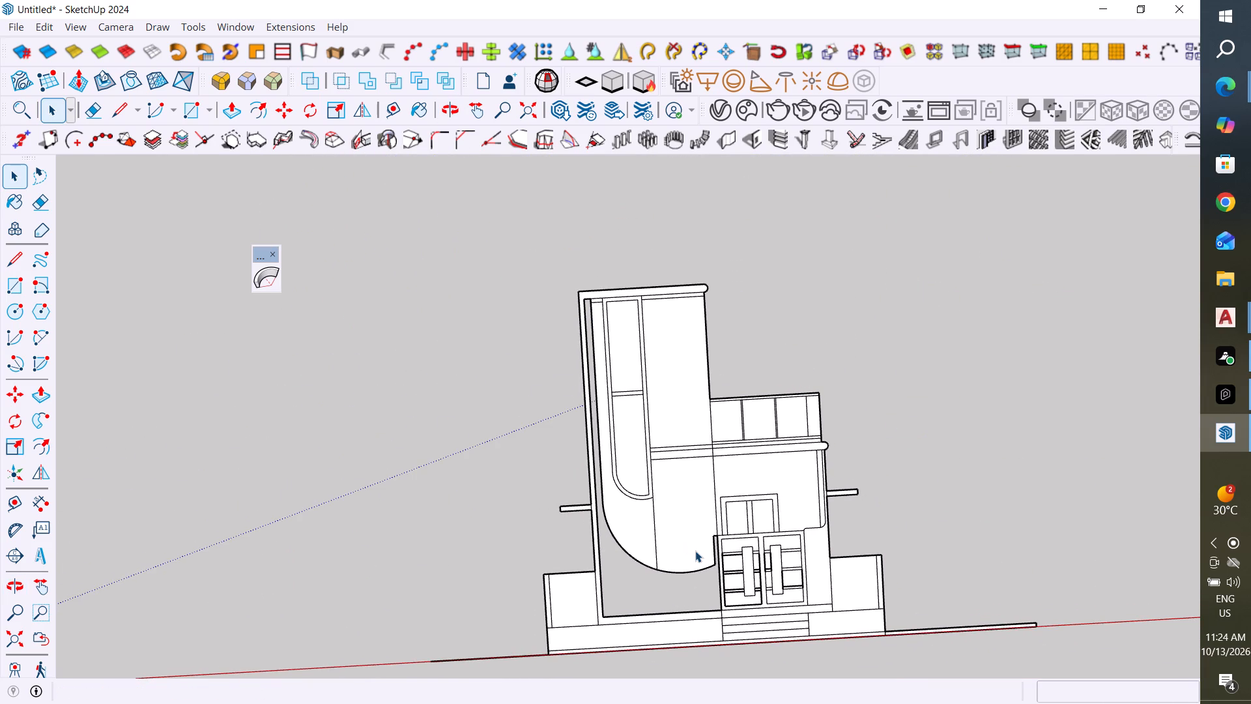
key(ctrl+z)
Copy all the front elevation's linework along the red axis by about 2' 2 11/16".
scroll(728, 490, down, 3)
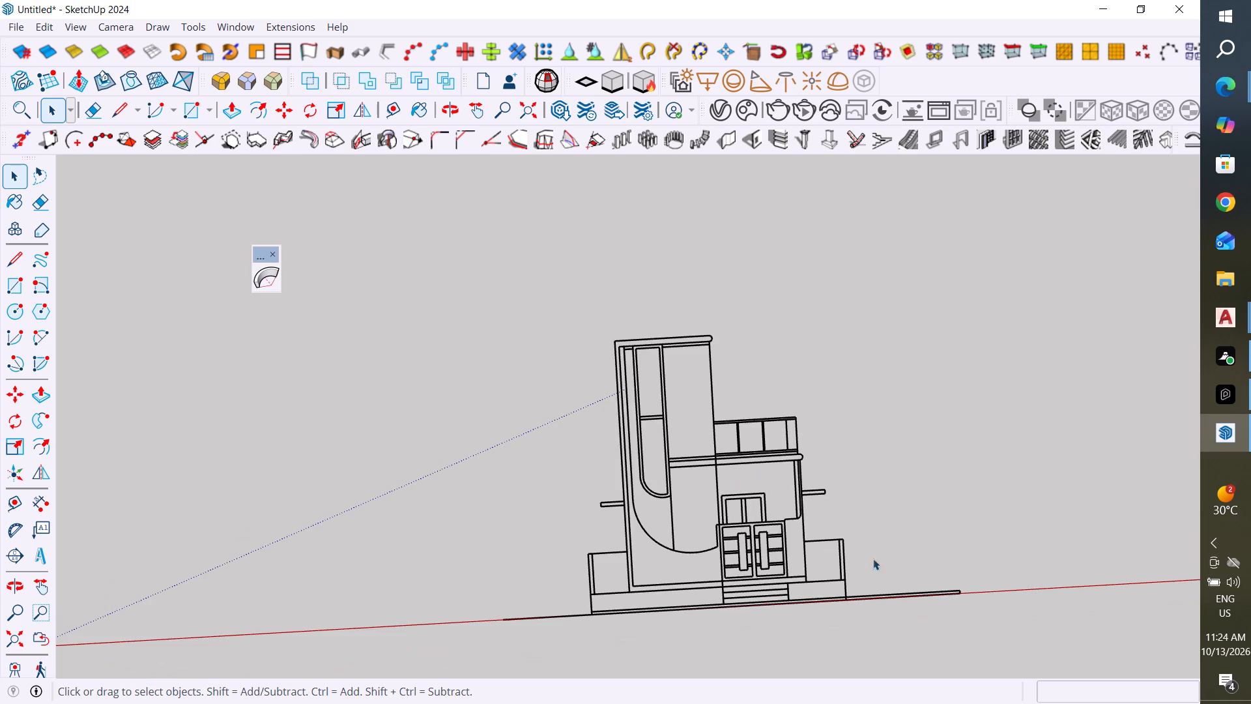
middle_drag(870, 632, 947, 604)
drag(1041, 332, 450, 639)
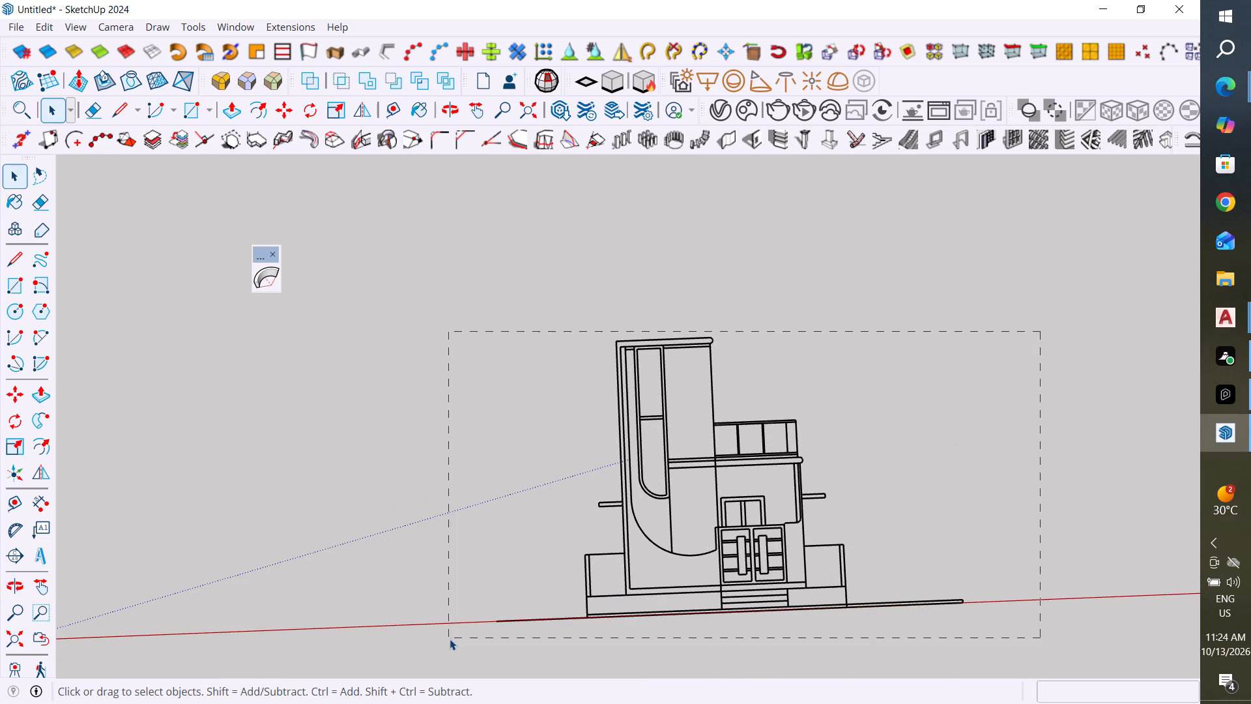
key(m)
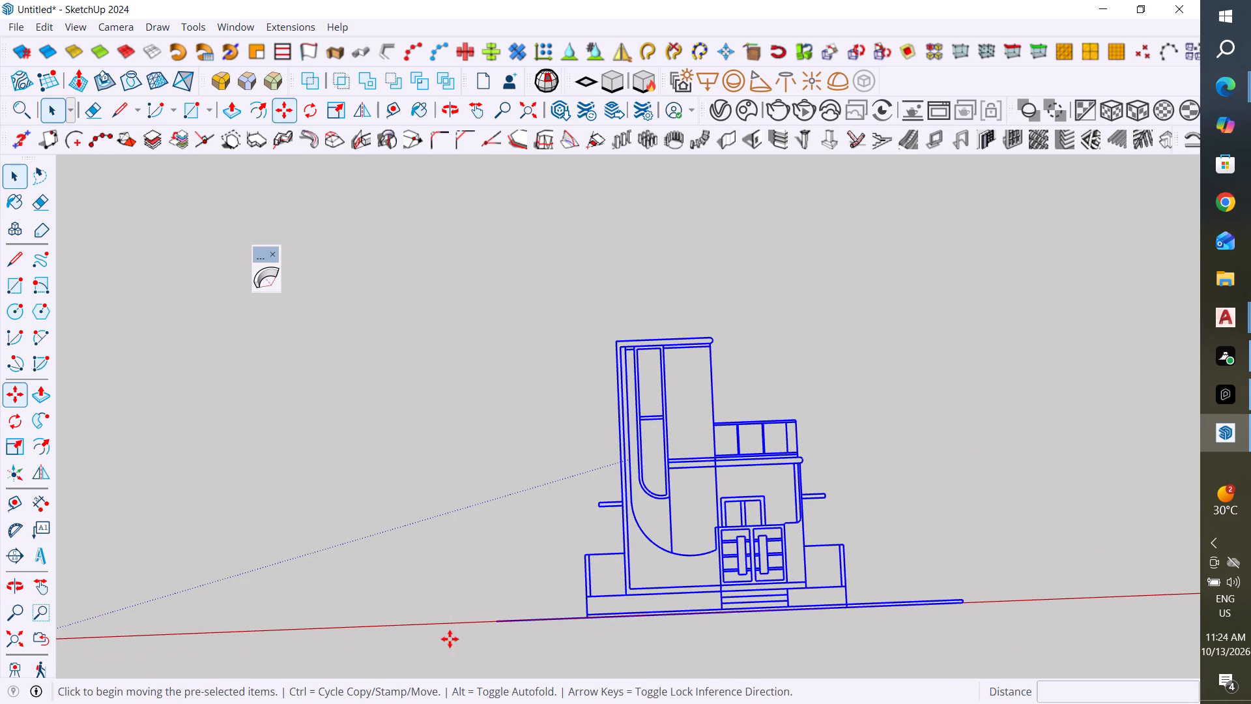
click(500, 623)
scroll(500, 623, down, 5)
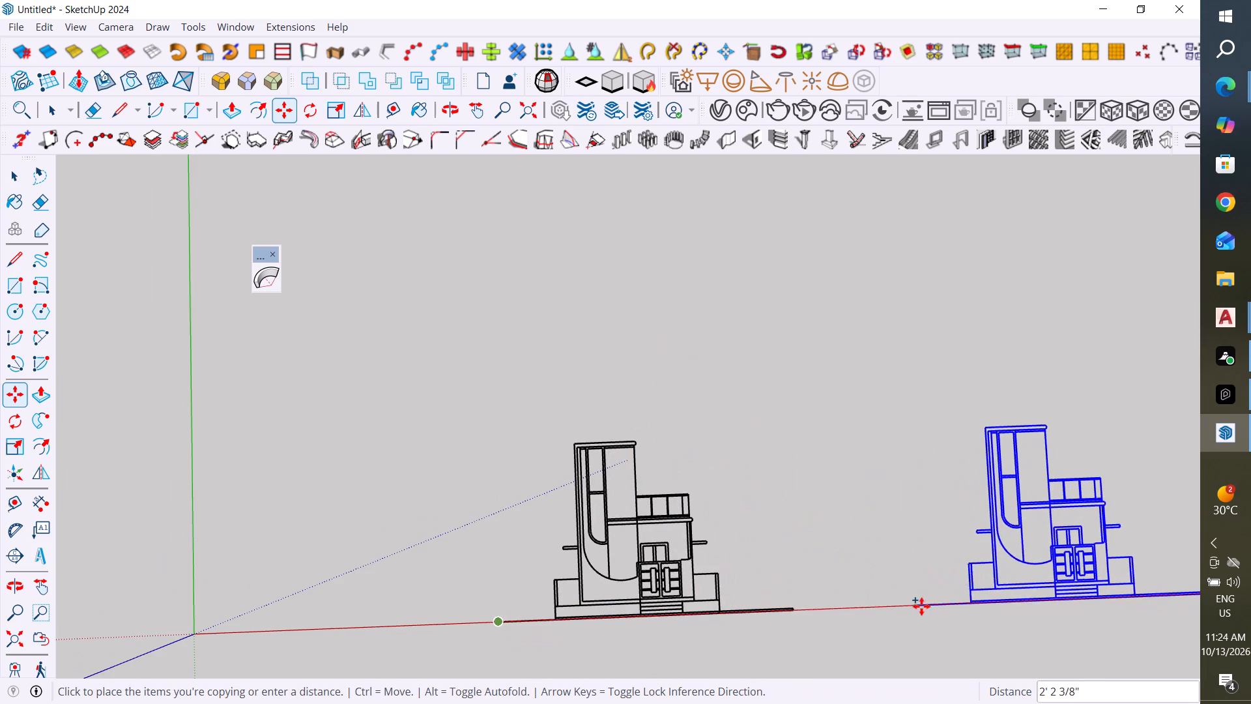
click(923, 605)
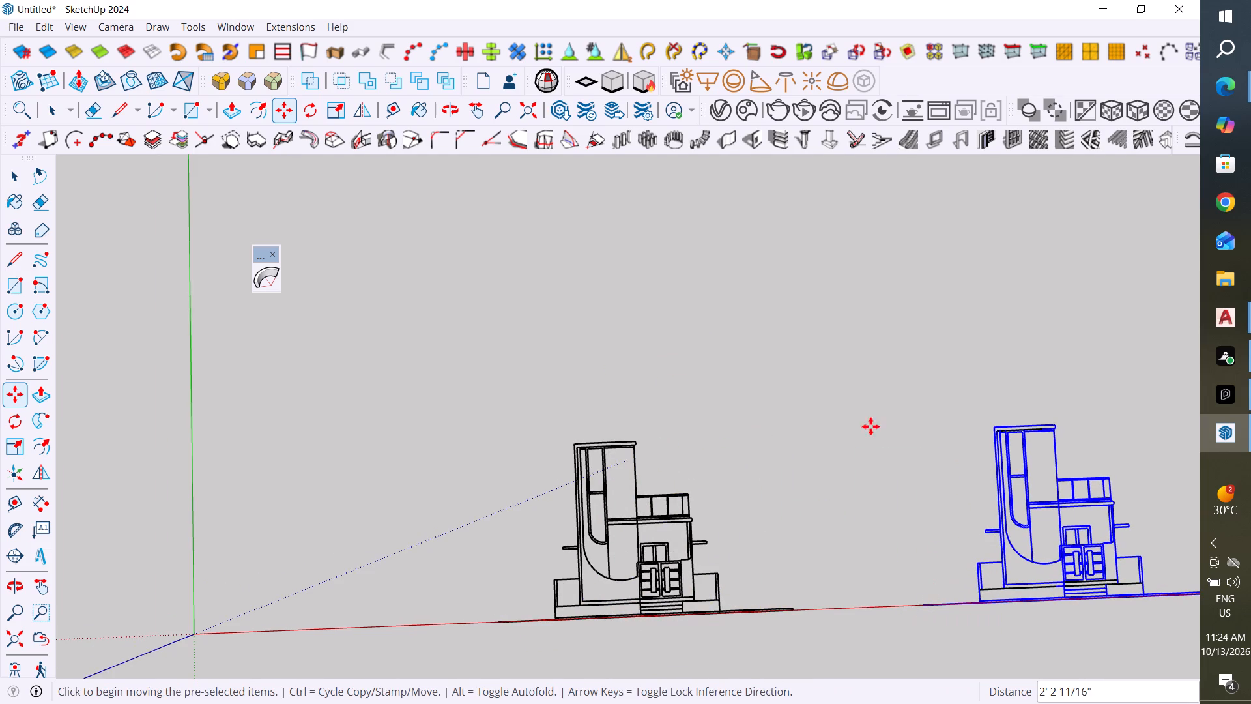
click(22, 180)
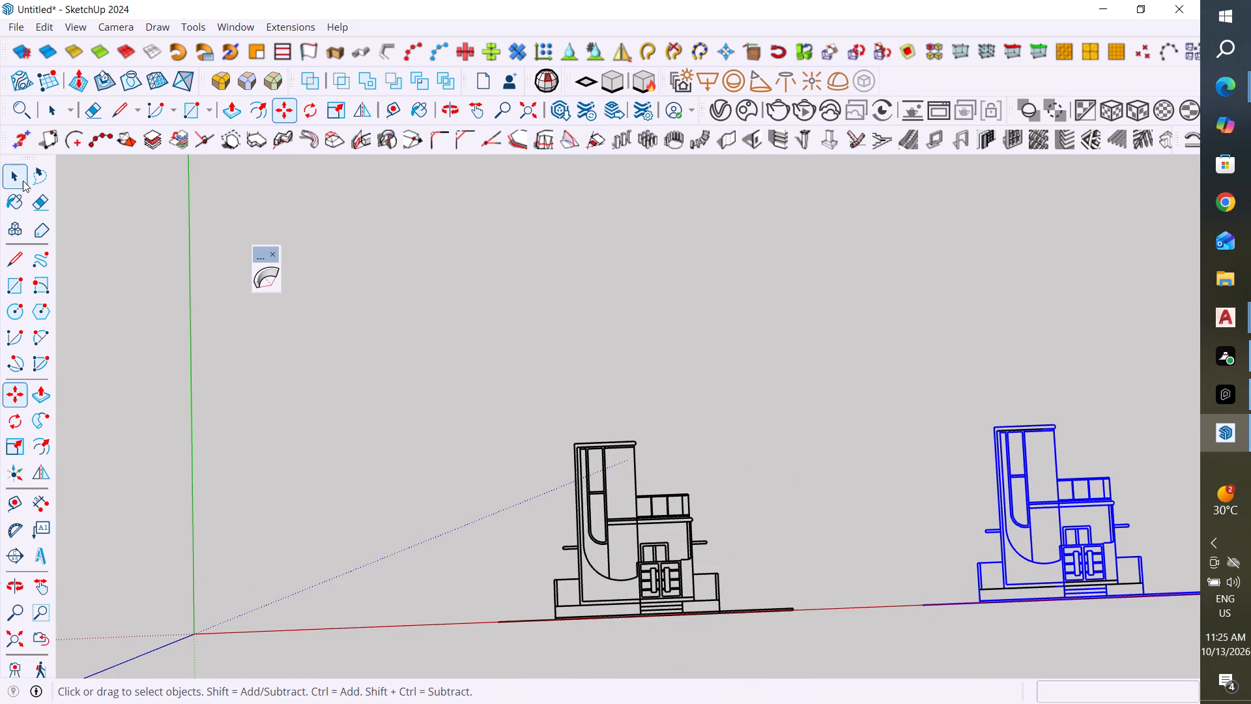
Hide the floor plans, the other elevation and the section drawing beyond the copied front elevation.
scroll(346, 327, down, 11)
scroll(391, 415, down, 2)
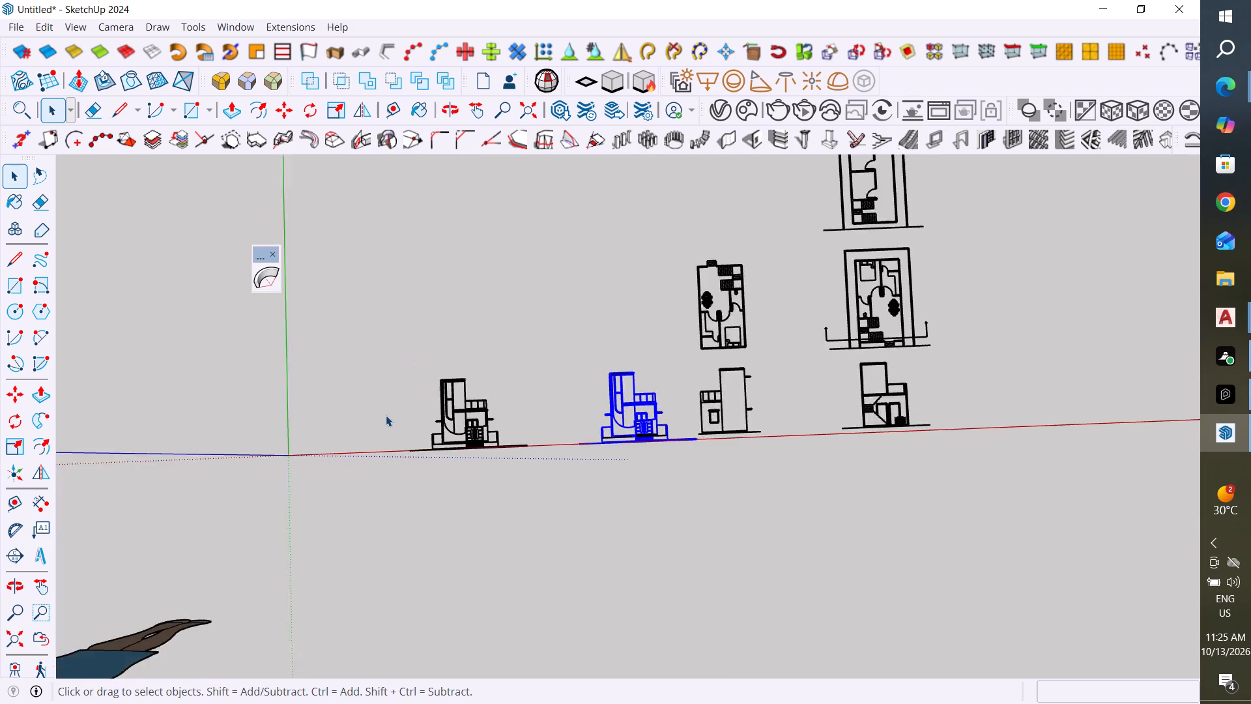
scroll(386, 415, down, 2)
scroll(603, 426, up, 14)
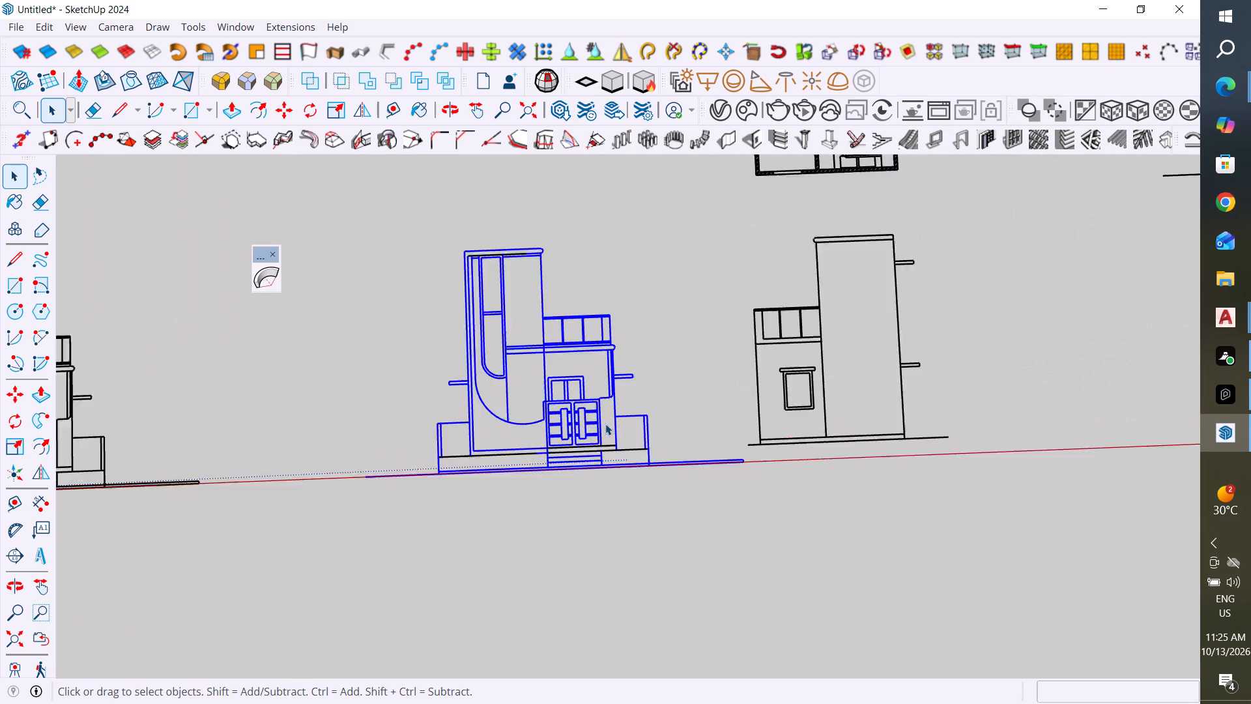
scroll(603, 421, up, 5)
click(609, 703)
click(605, 626)
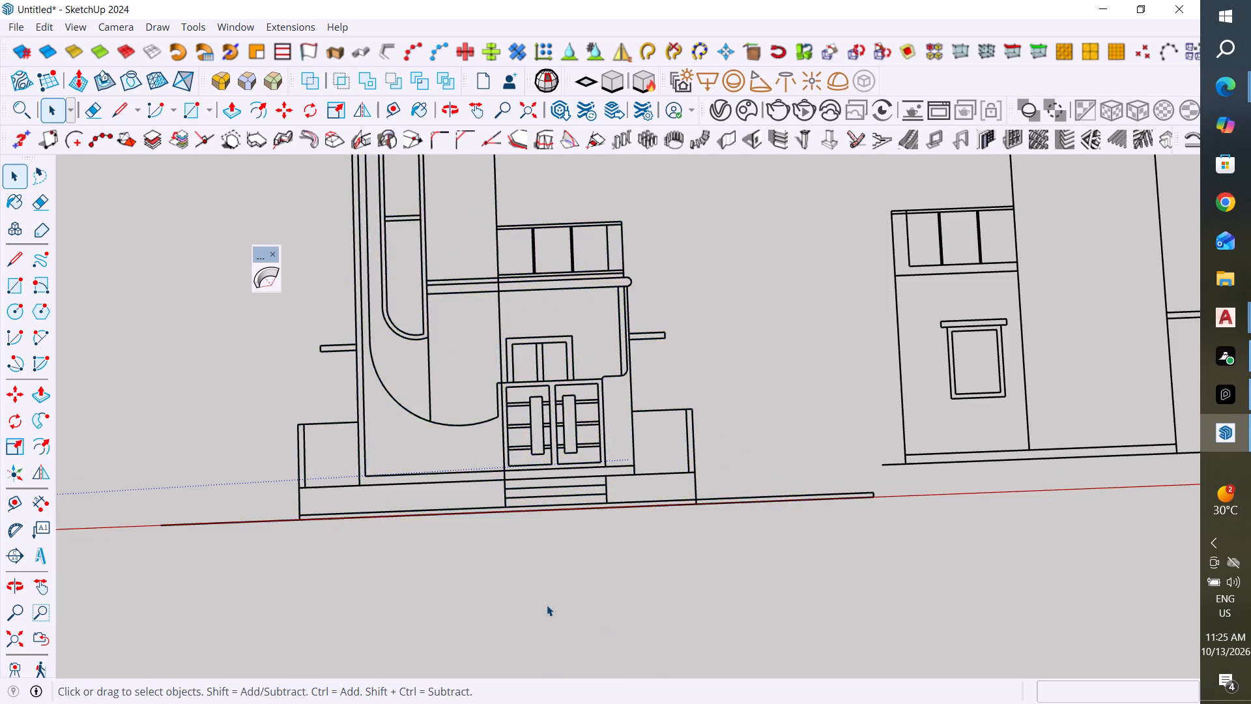
scroll(547, 605, down, 11)
middle_drag(582, 604, 567, 606)
scroll(567, 606, down, 6)
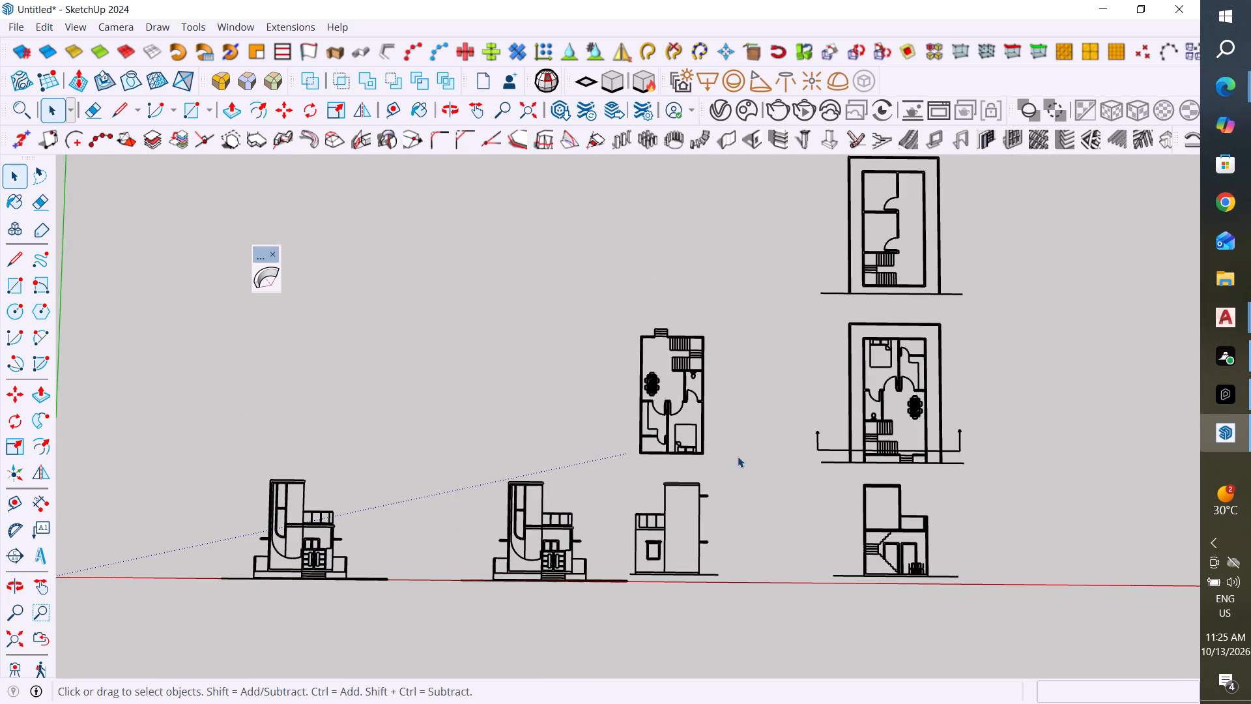
scroll(698, 529, down, 4)
drag(959, 191, 741, 516)
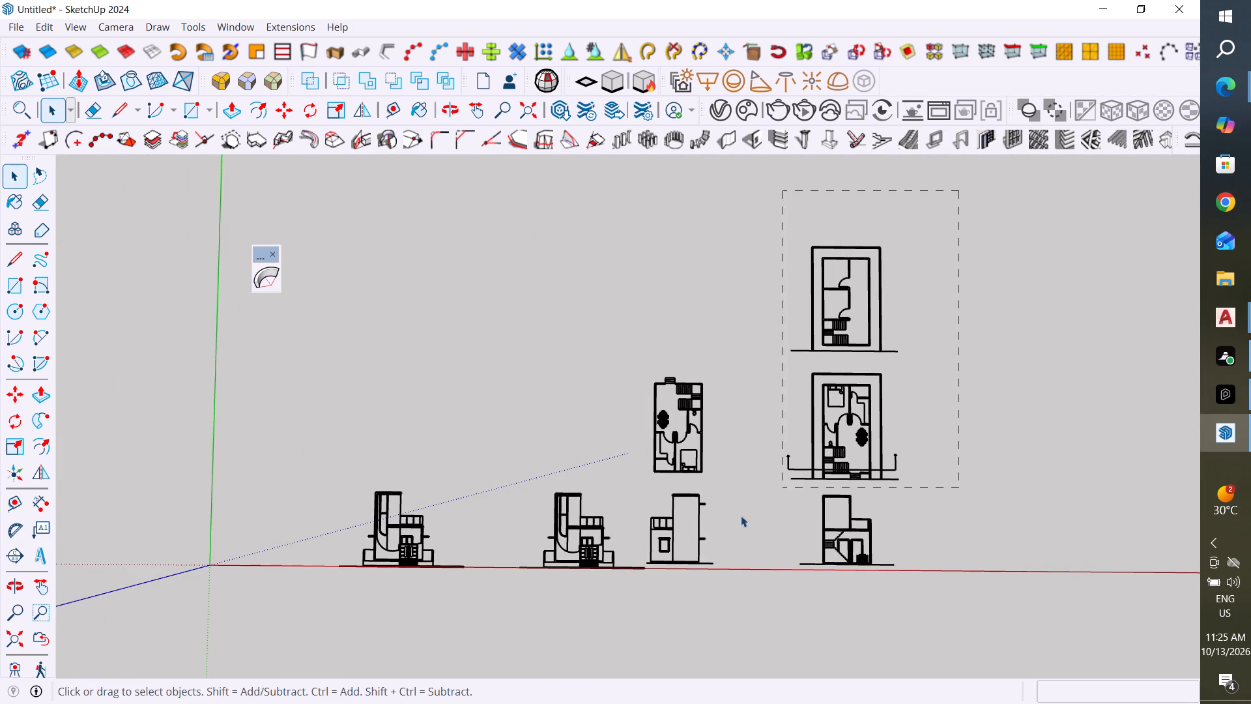
drag(741, 516, 644, 566)
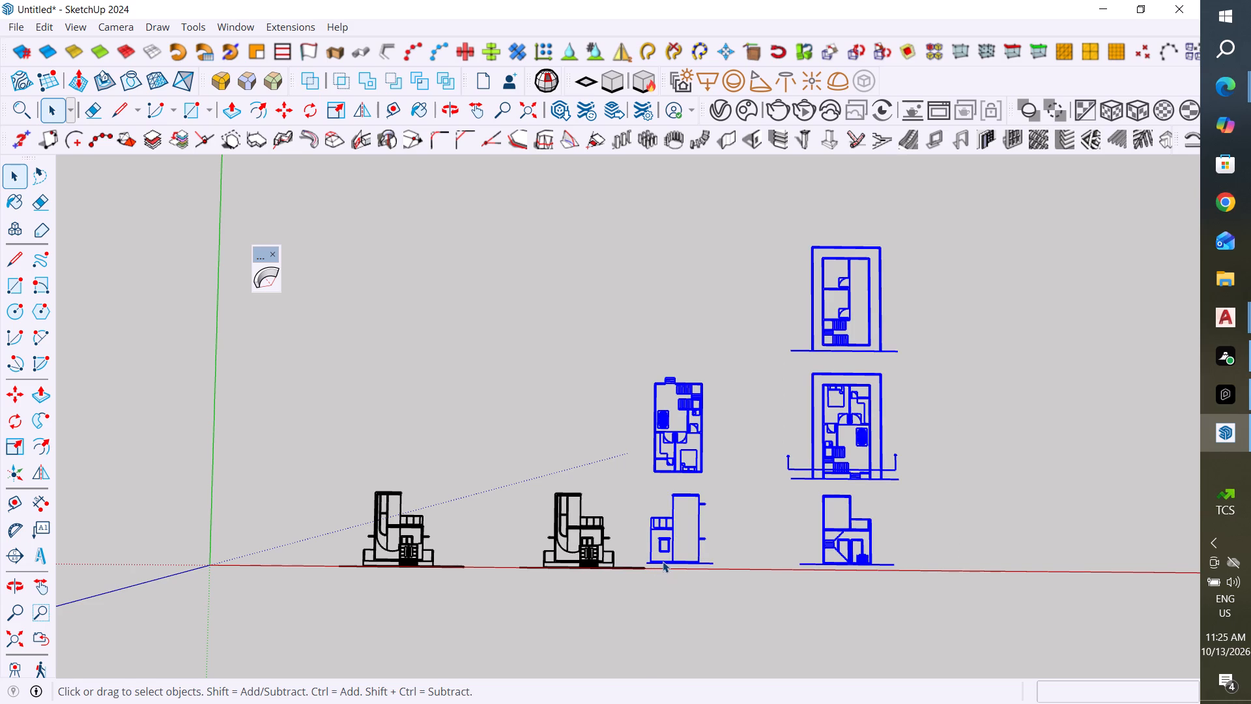
right_click(670, 563)
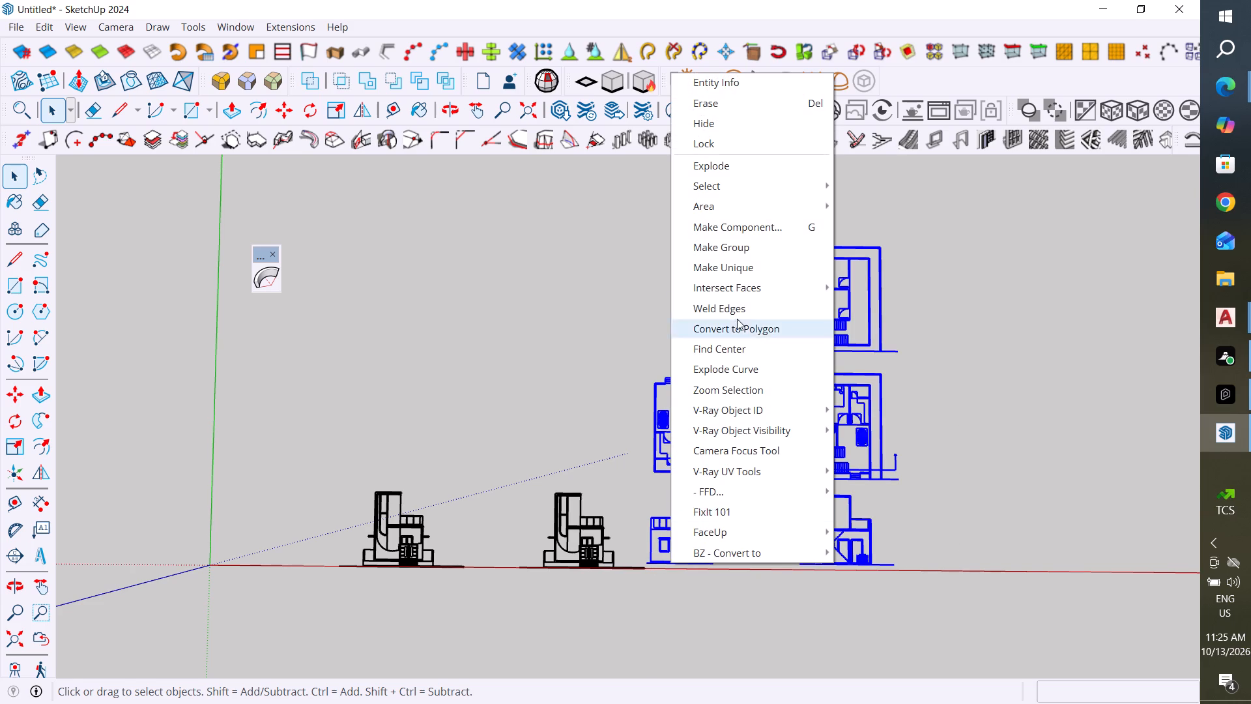
click(732, 125)
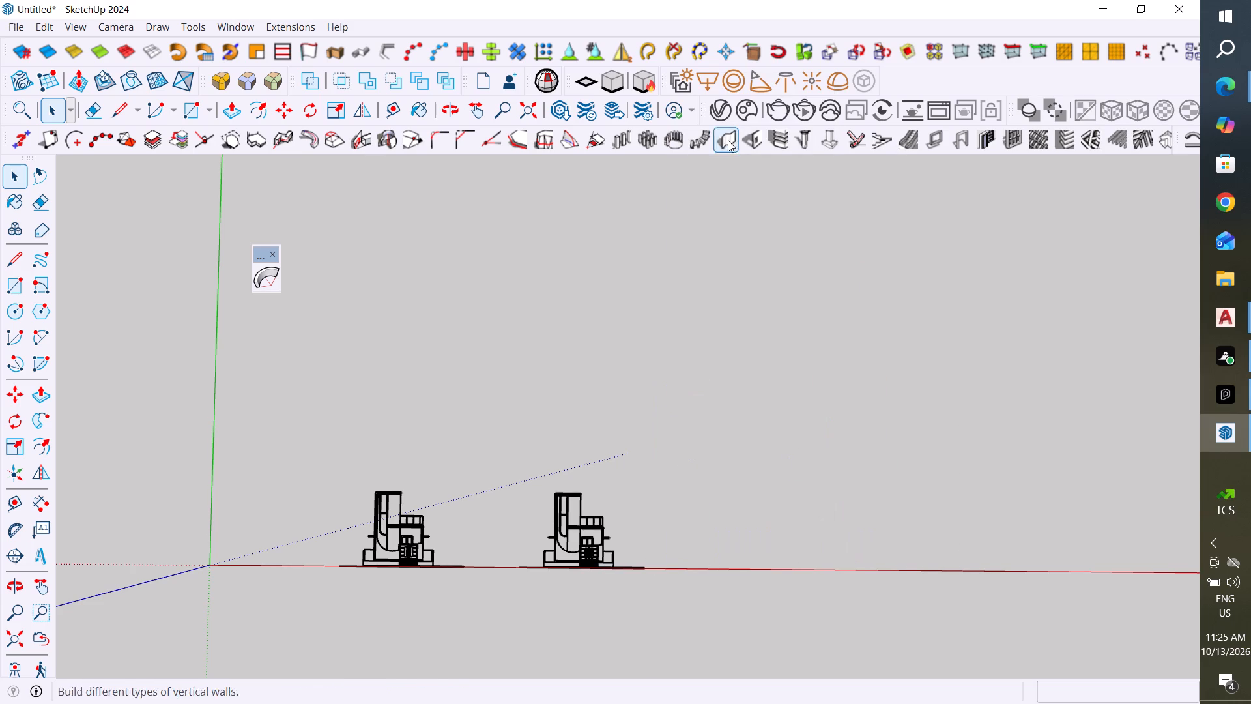
Examine the copied front elevation's linework around the entrance door and steps, next to the original.
scroll(667, 504, down, 4)
scroll(406, 572, up, 3)
scroll(681, 512, up, 2)
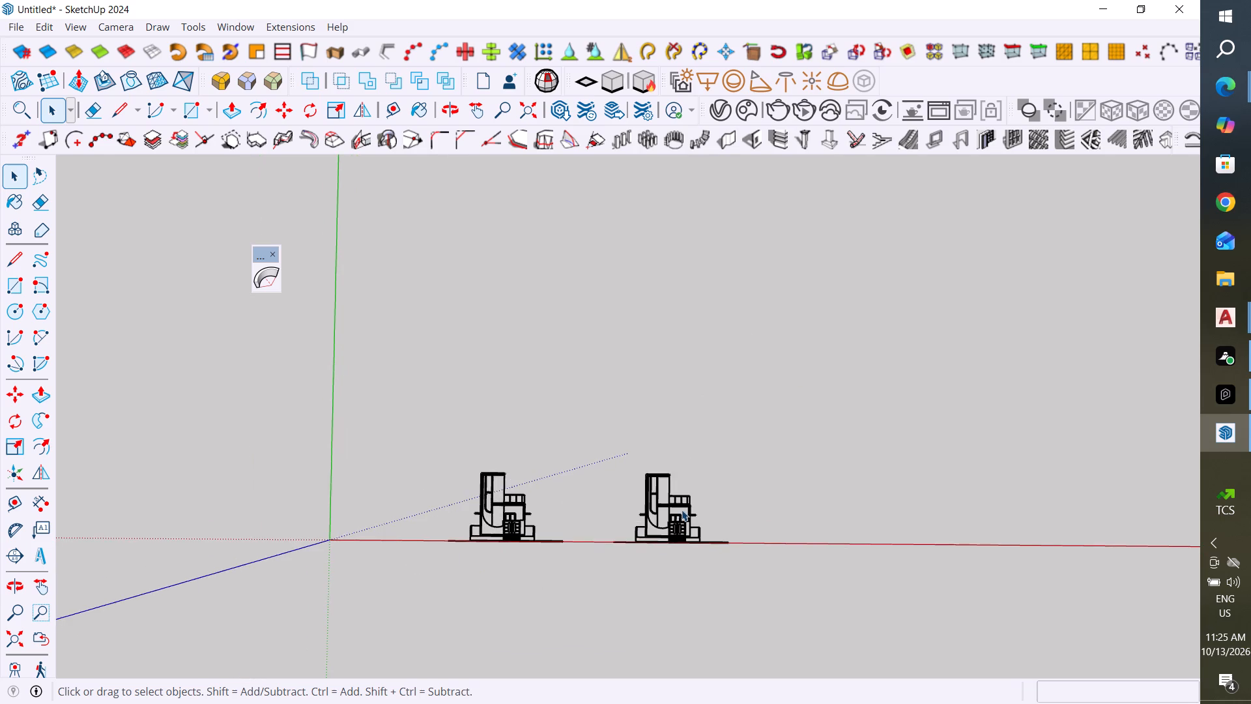
scroll(682, 510, up, 4)
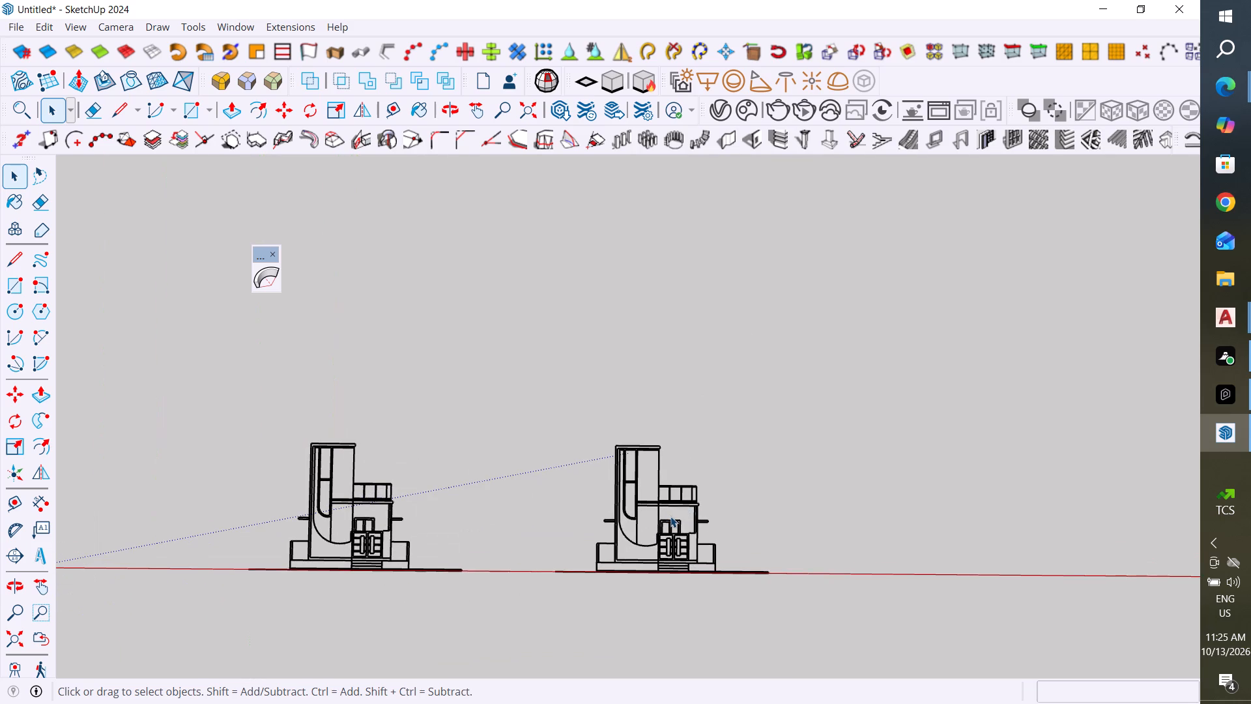
click(674, 562)
scroll(672, 585, up, 9)
middle_drag(658, 599, 677, 601)
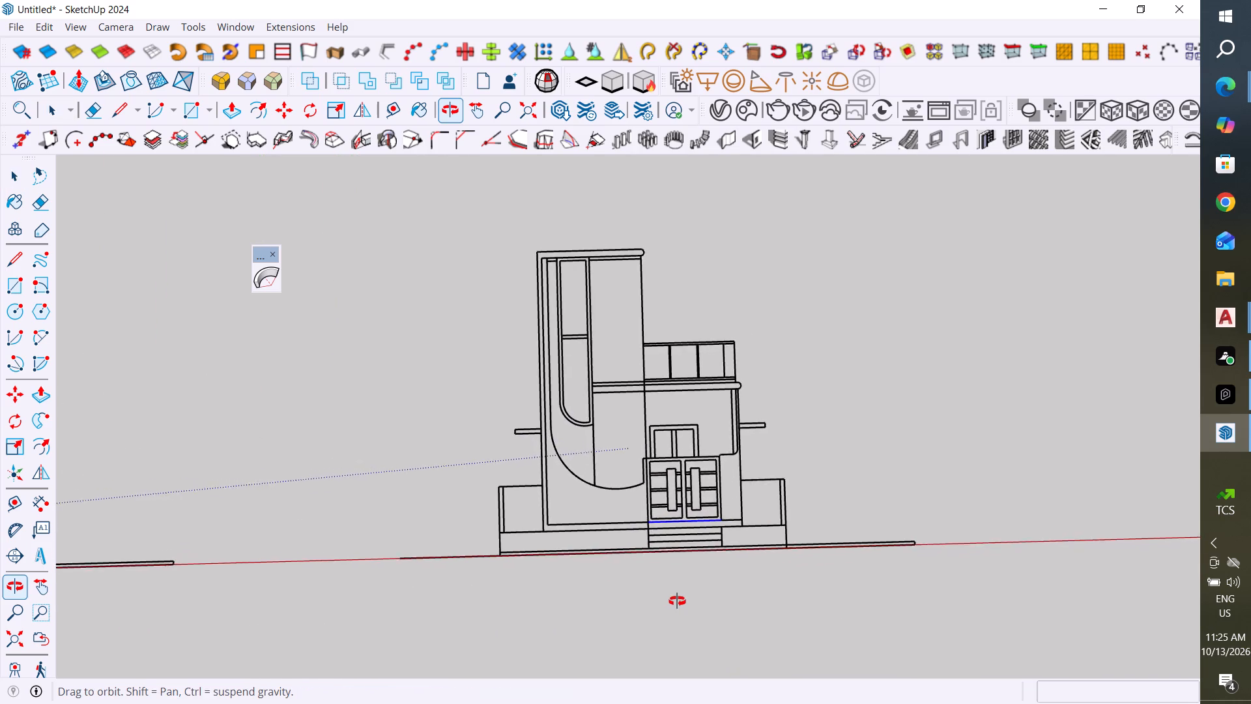
middle_drag(677, 601, 682, 604)
click(689, 600)
scroll(702, 611, down, 4)
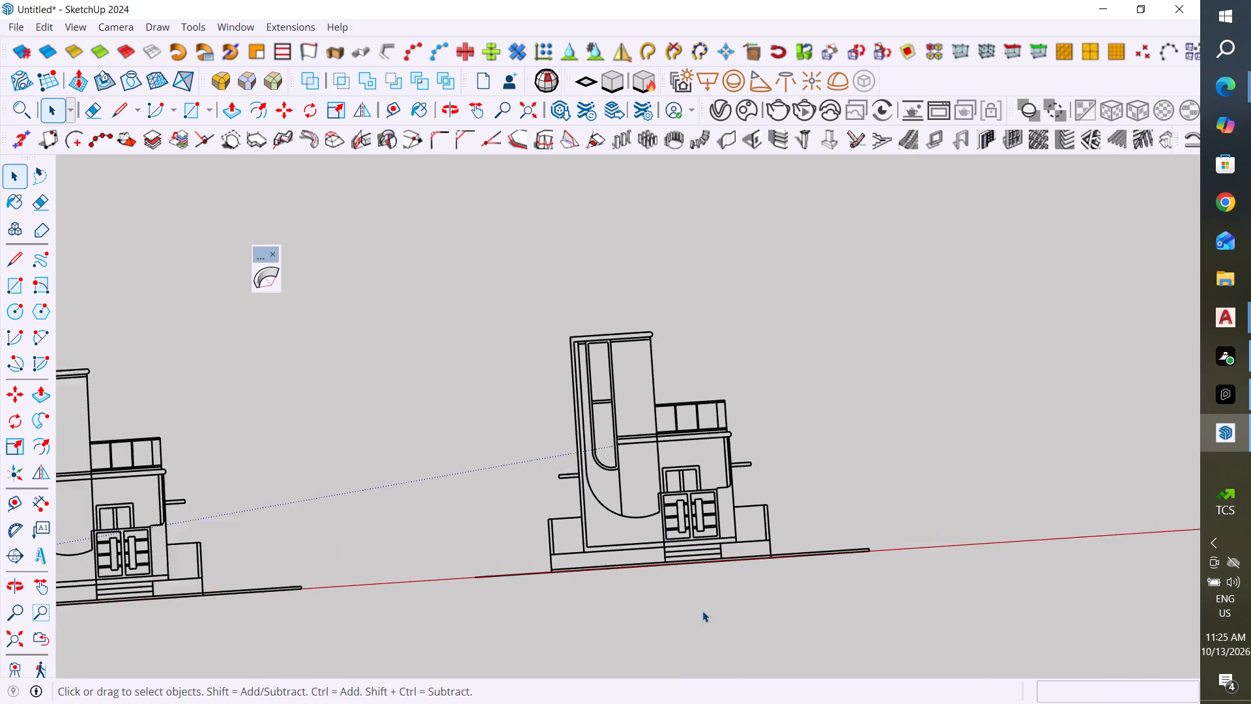
middle_drag(704, 611, 753, 600)
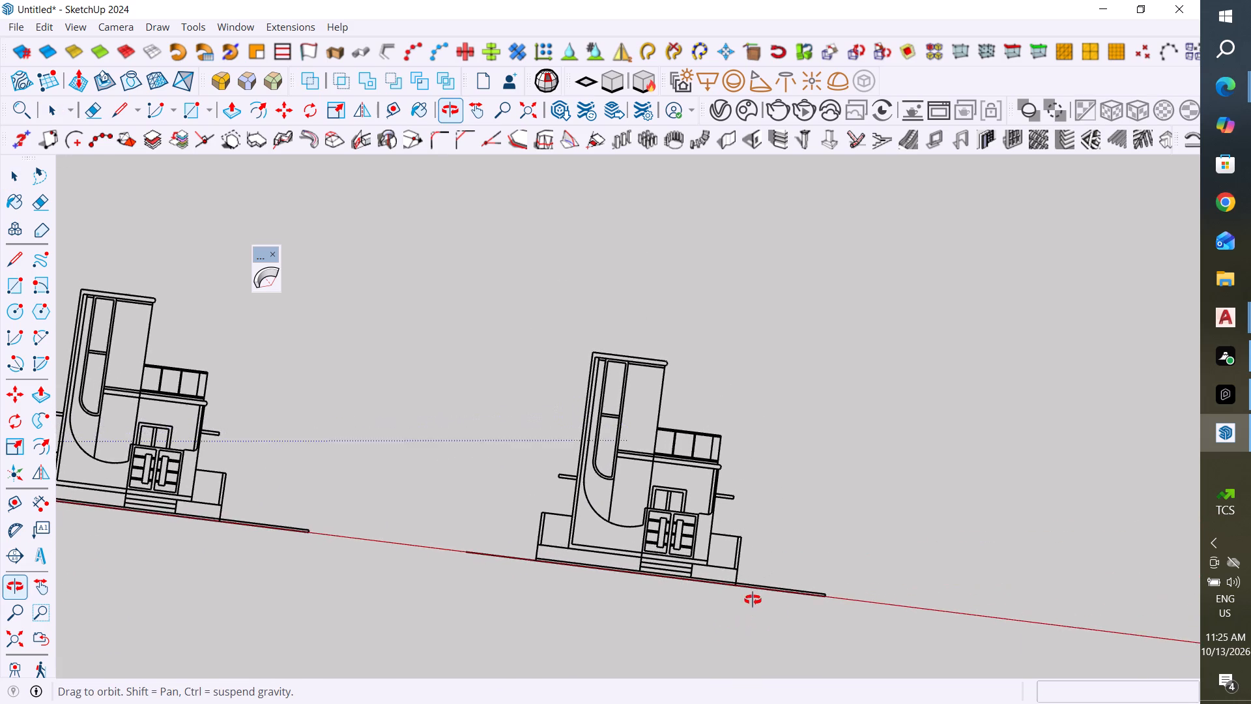
Look over the copied front elevation and the original beside it from several angles.
middle_drag(753, 600, 820, 628)
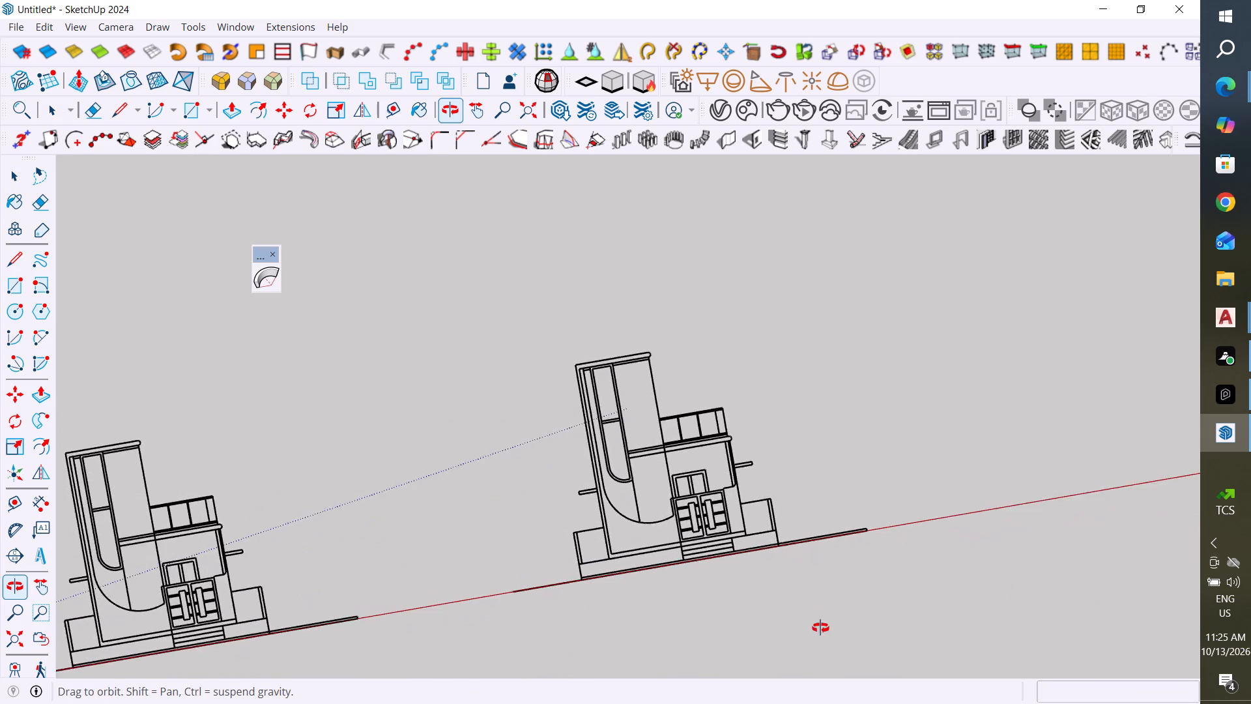
middle_drag(820, 628, 767, 632)
middle_drag(946, 513, 936, 560)
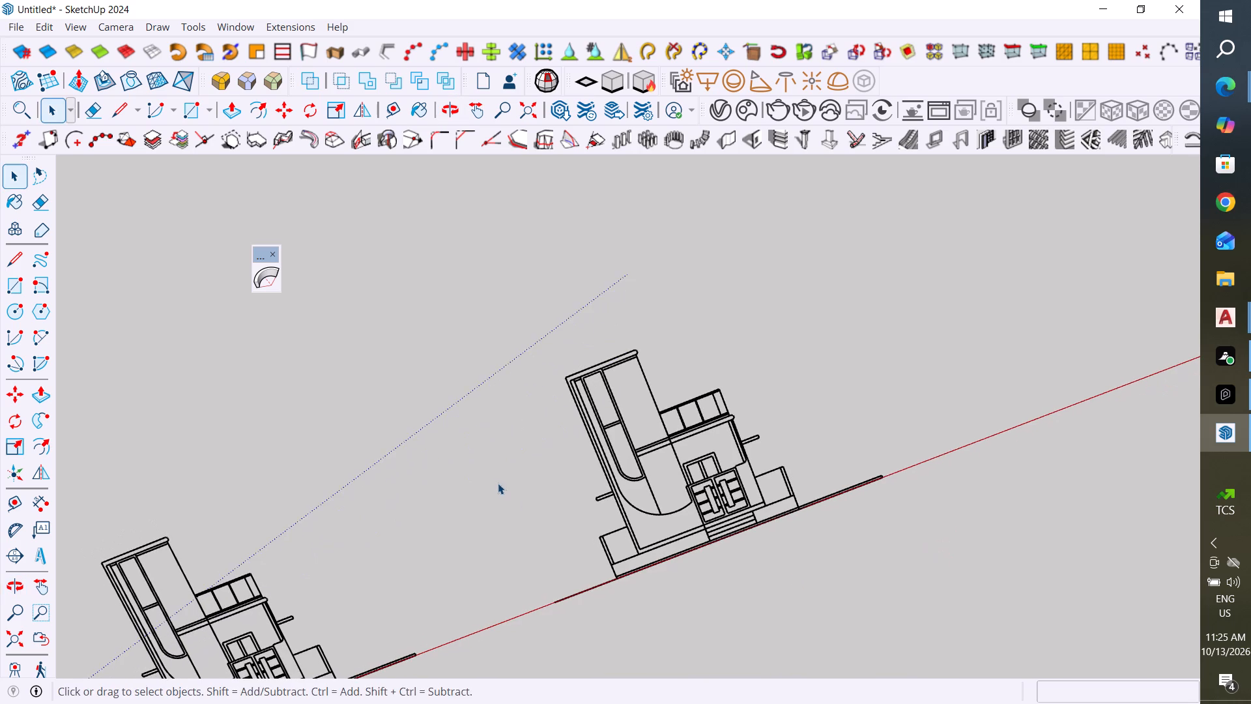
middle_drag(493, 480, 332, 420)
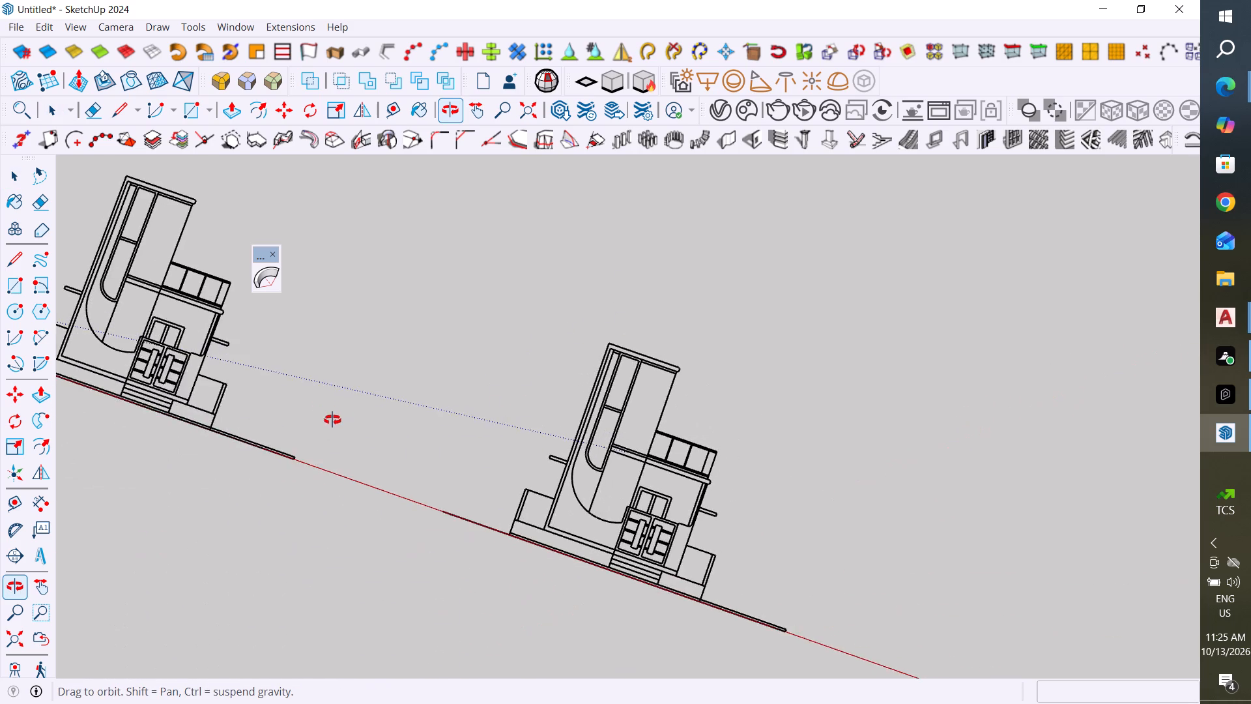
middle_drag(332, 420, 375, 456)
middle_drag(807, 544, 848, 506)
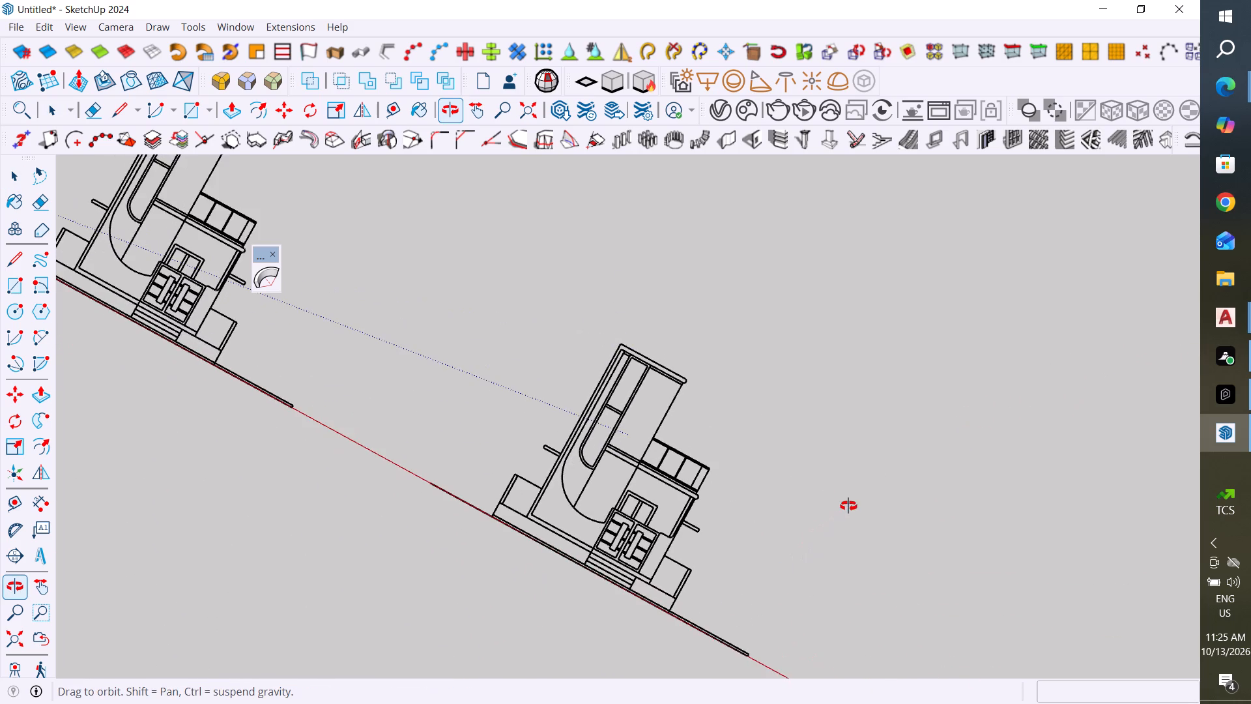
middle_drag(848, 506, 915, 330)
middle_drag(786, 462, 894, 368)
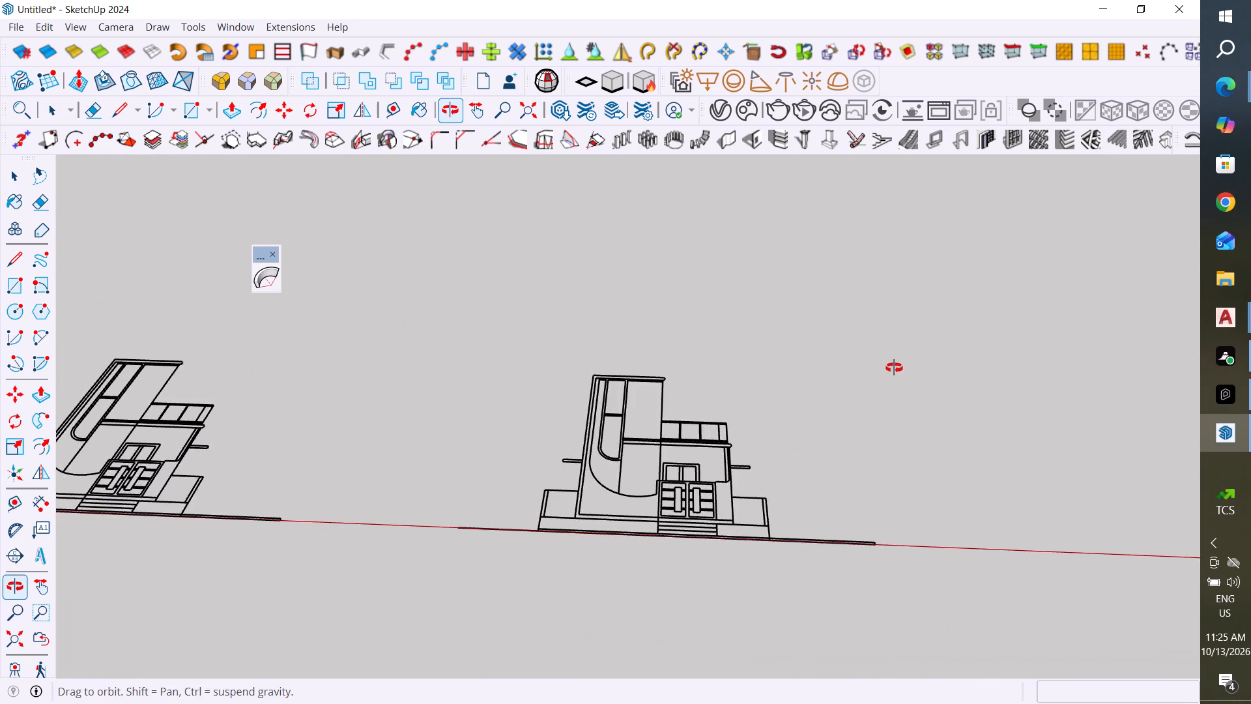
middle_drag(894, 368, 910, 523)
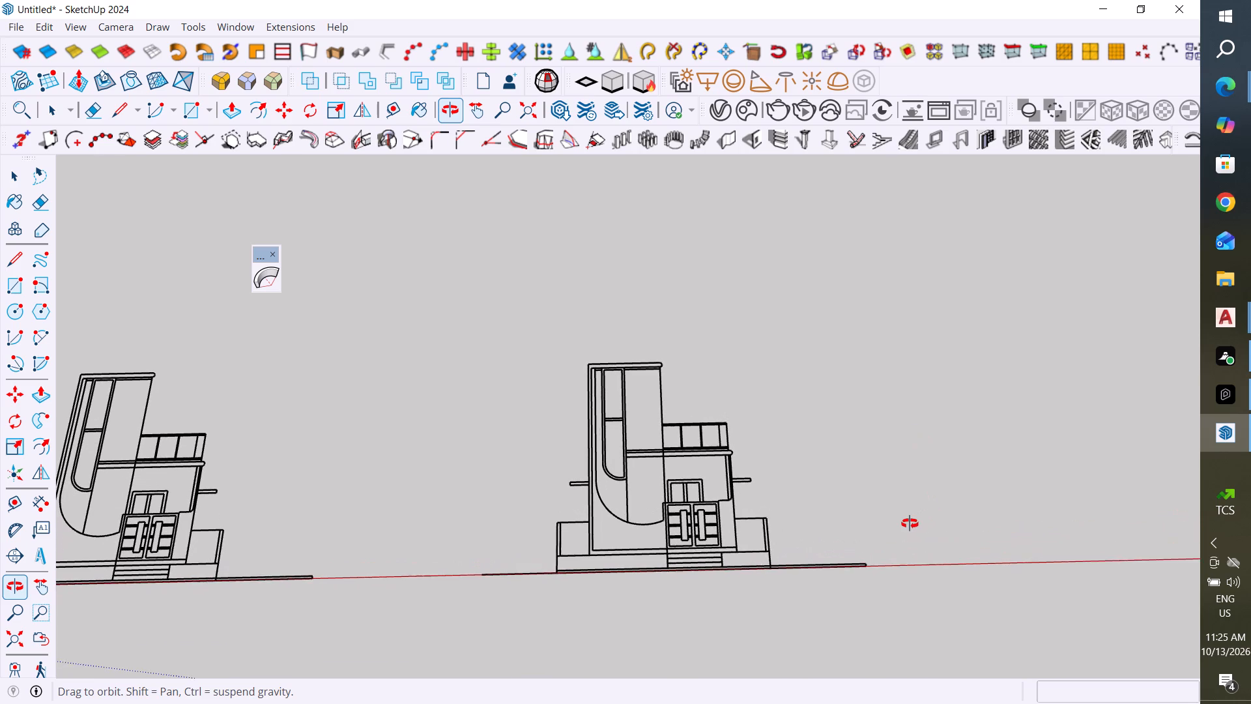
middle_drag(910, 523, 914, 524)
Group all the linework of the copied front elevation.
drag(923, 293, 463, 650)
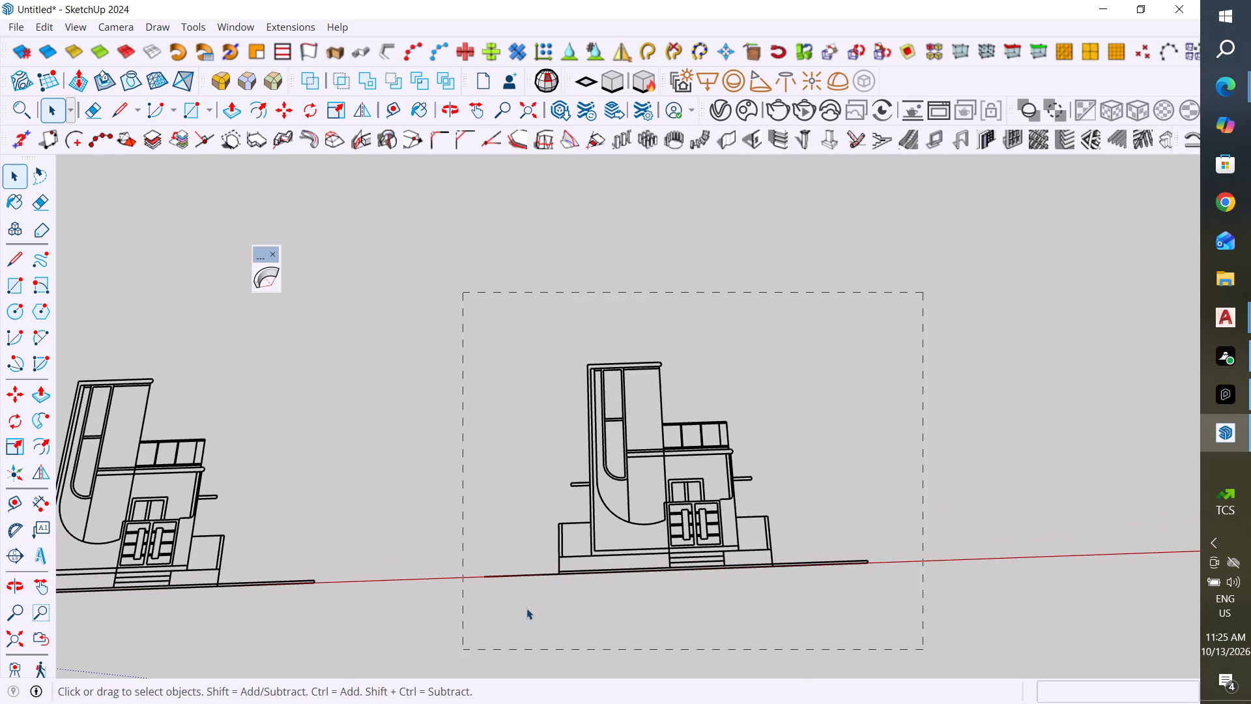
scroll(688, 530, up, 14)
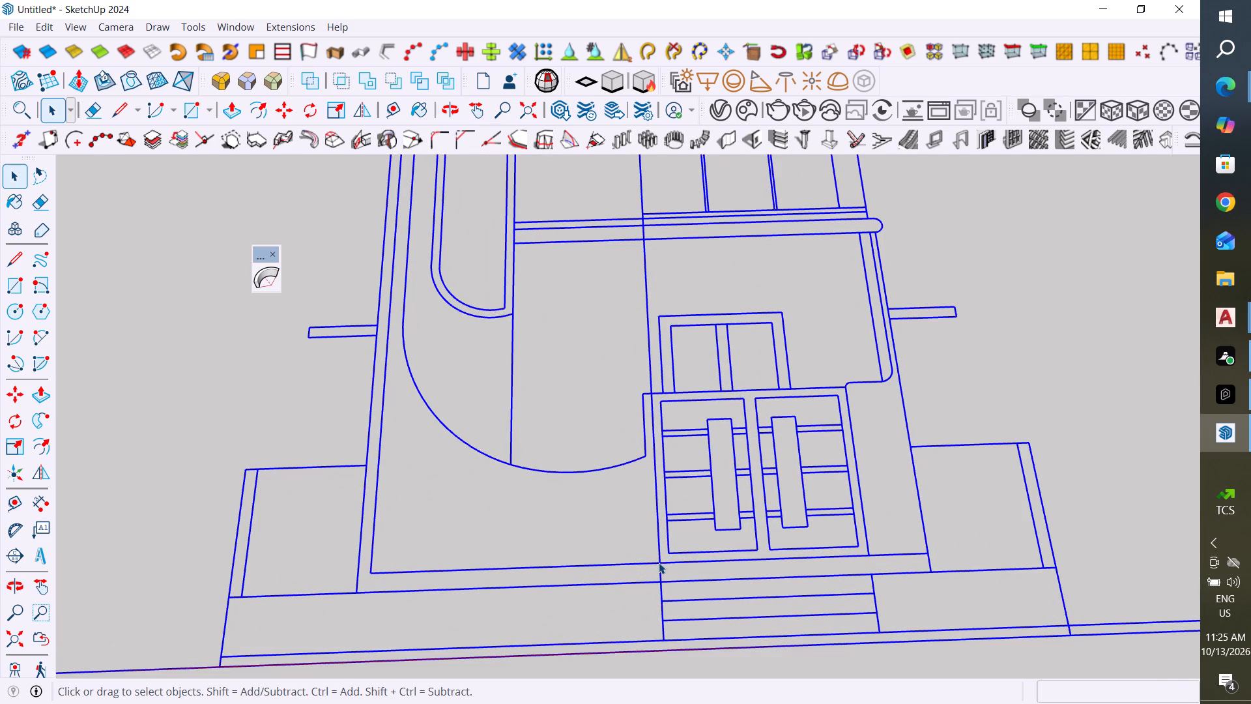
right_click(660, 565)
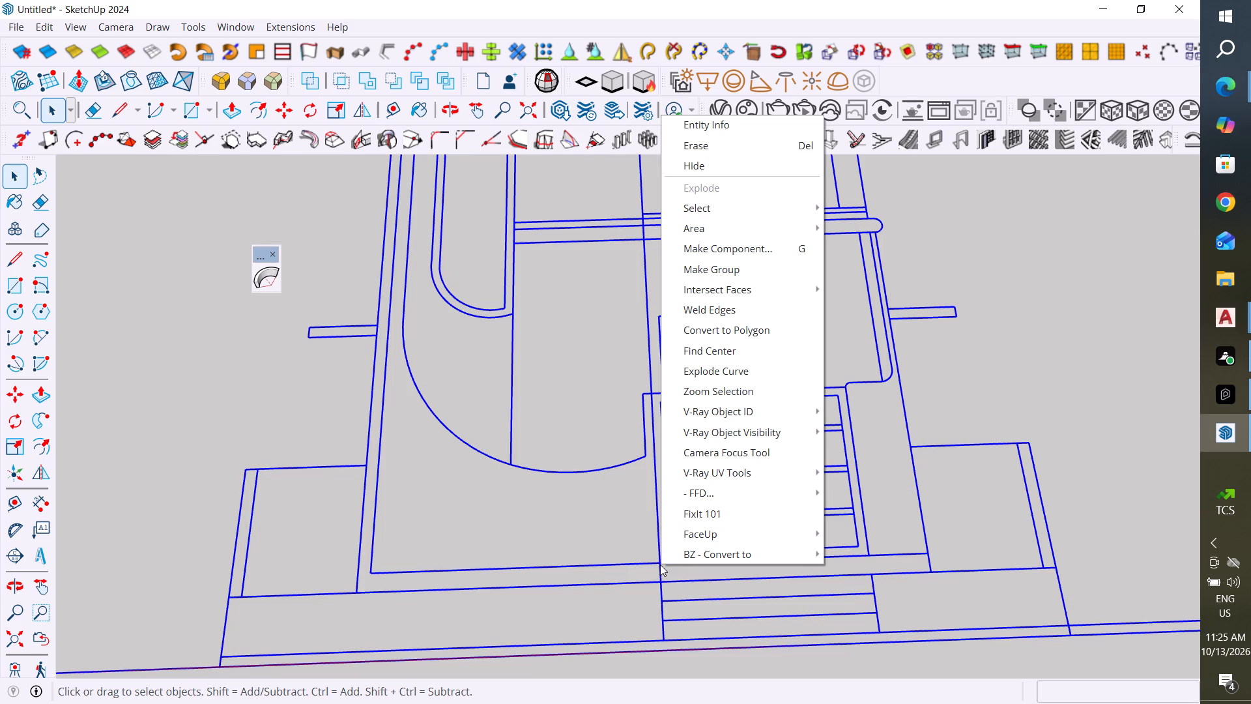
click(723, 271)
Examine the grouped front elevation's tower, tall window and balcony linework.
scroll(738, 301, down, 6)
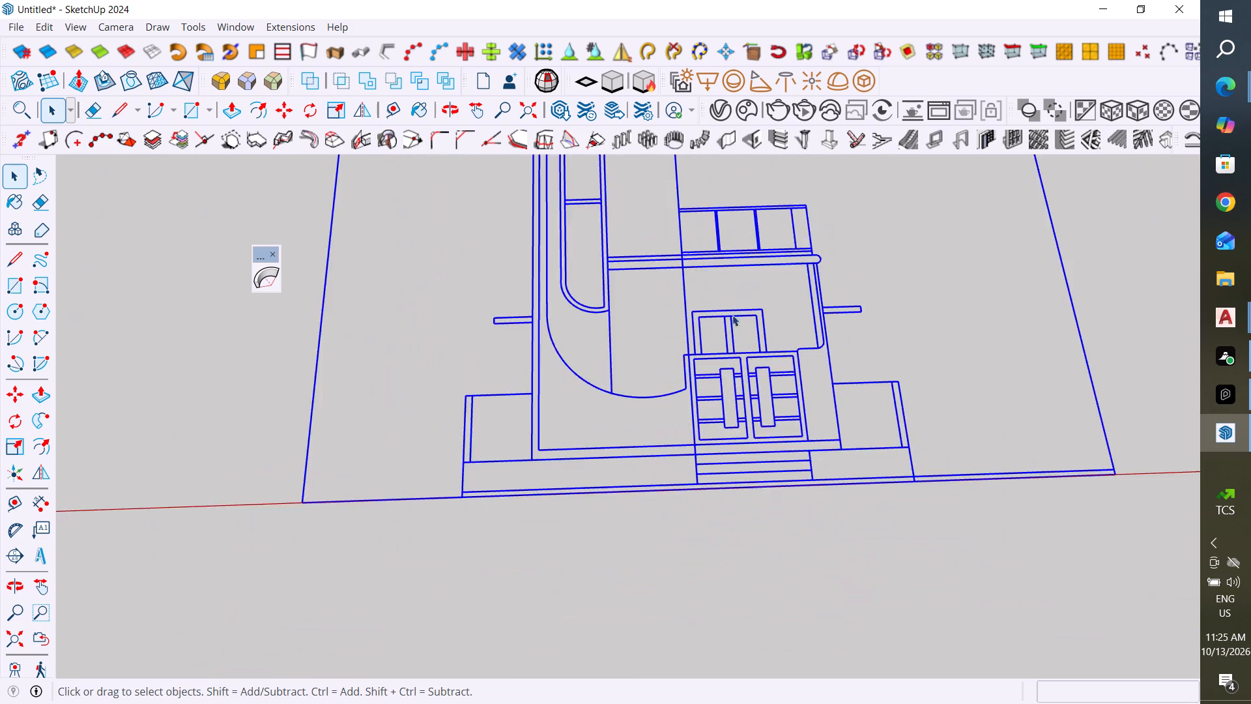
scroll(720, 362, down, 10)
scroll(690, 210, up, 10)
scroll(721, 353, up, 1)
middle_drag(724, 366, 723, 375)
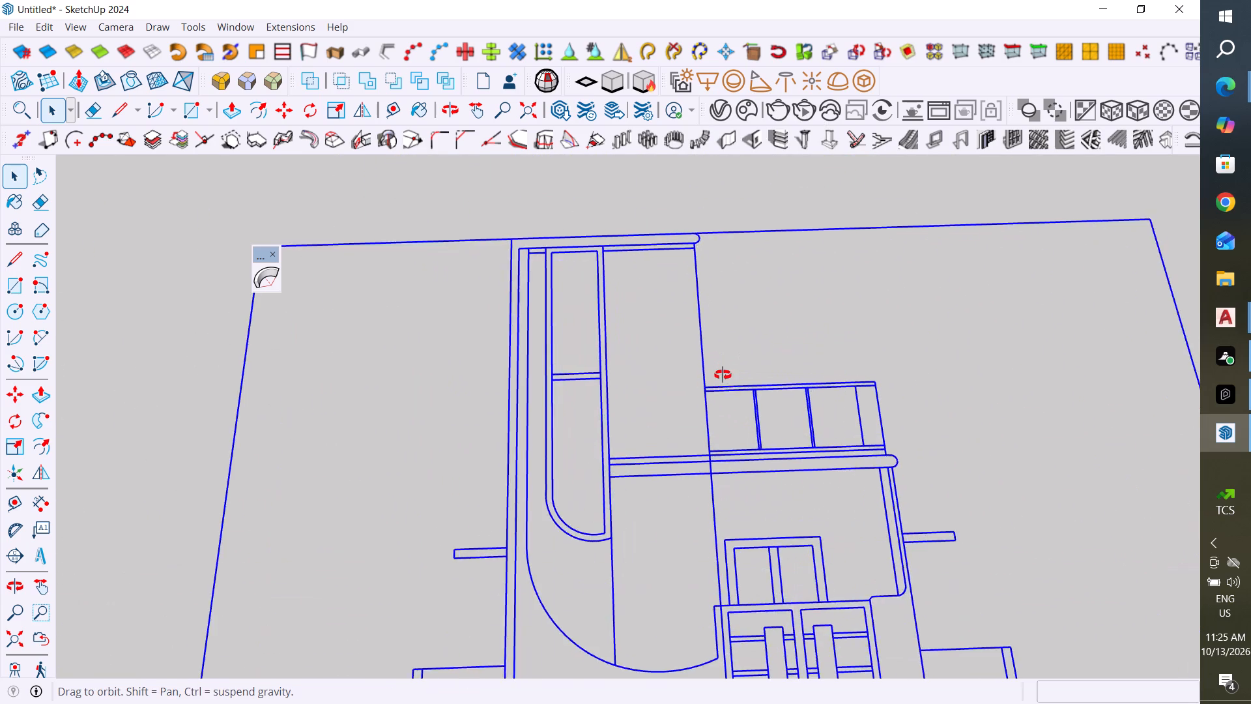
middle_drag(723, 375, 717, 487)
scroll(748, 368, down, 6)
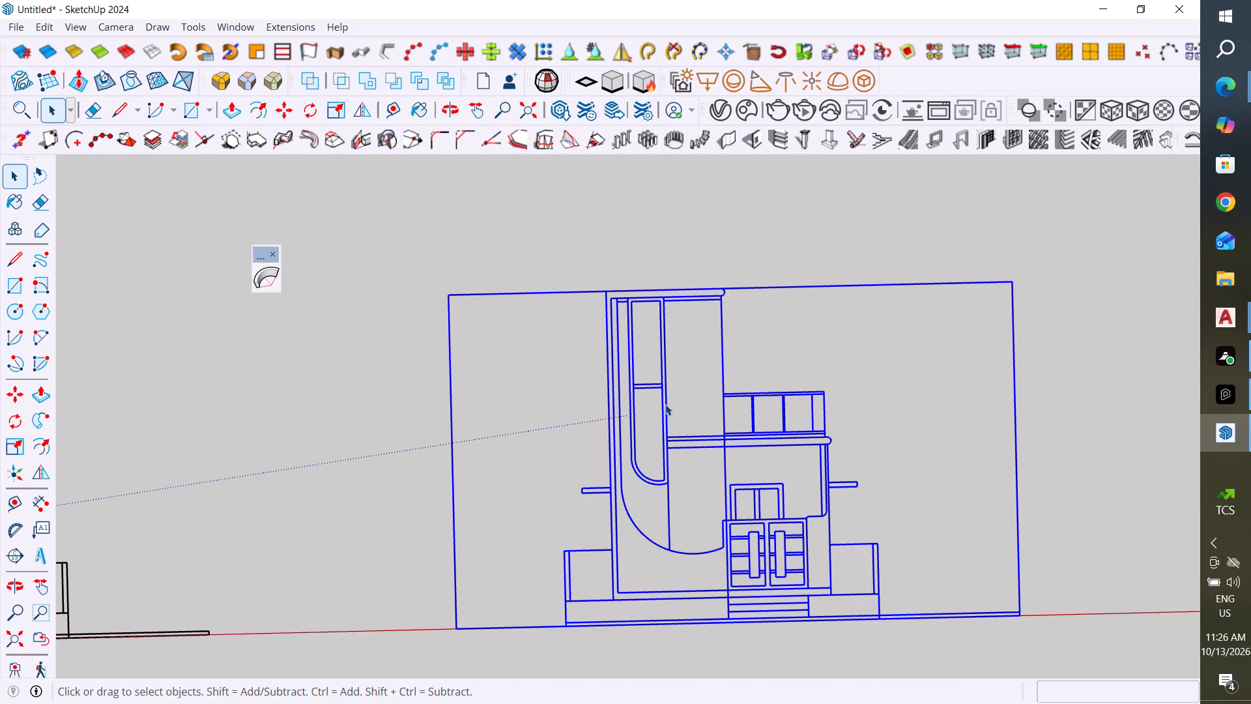
click(667, 462)
scroll(688, 301, up, 3)
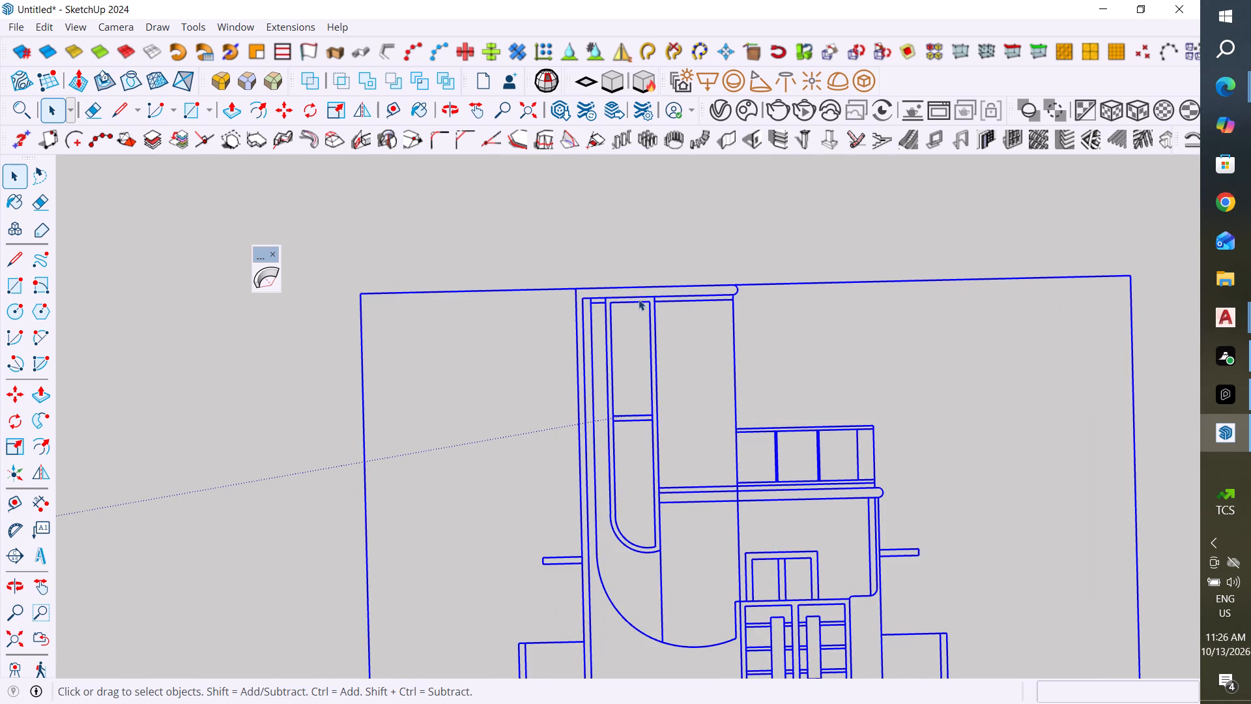
scroll(580, 293, down, 4)
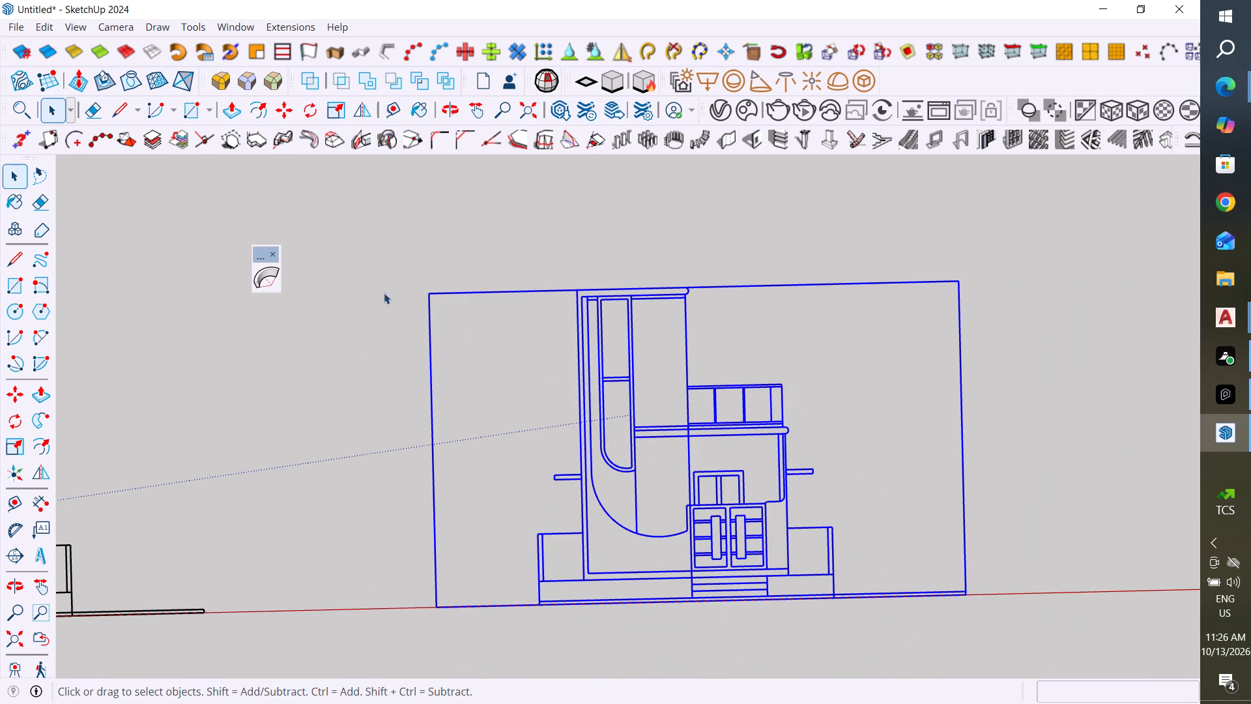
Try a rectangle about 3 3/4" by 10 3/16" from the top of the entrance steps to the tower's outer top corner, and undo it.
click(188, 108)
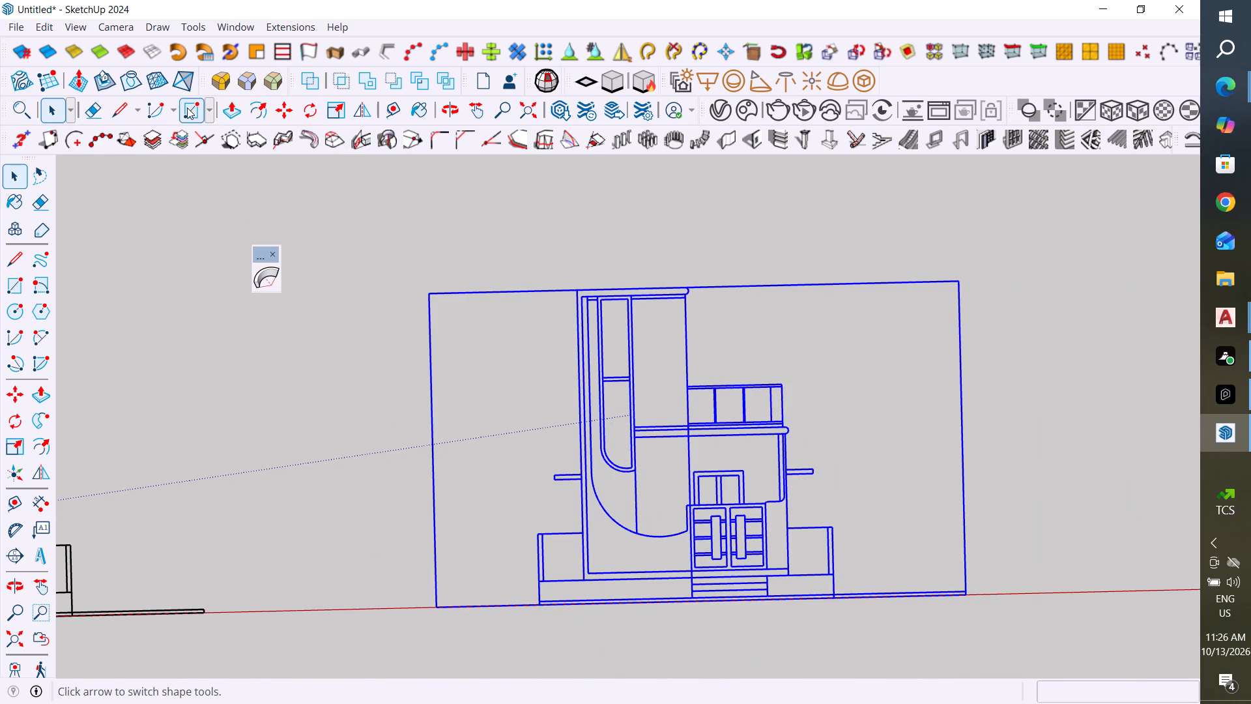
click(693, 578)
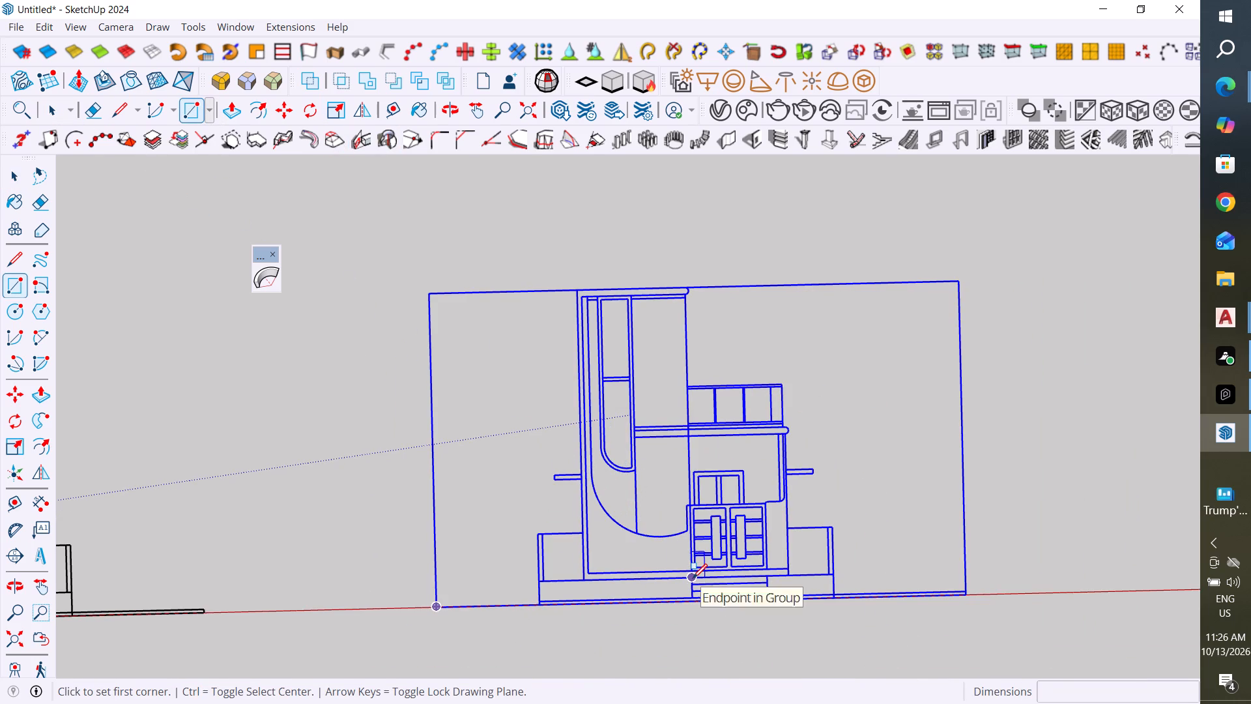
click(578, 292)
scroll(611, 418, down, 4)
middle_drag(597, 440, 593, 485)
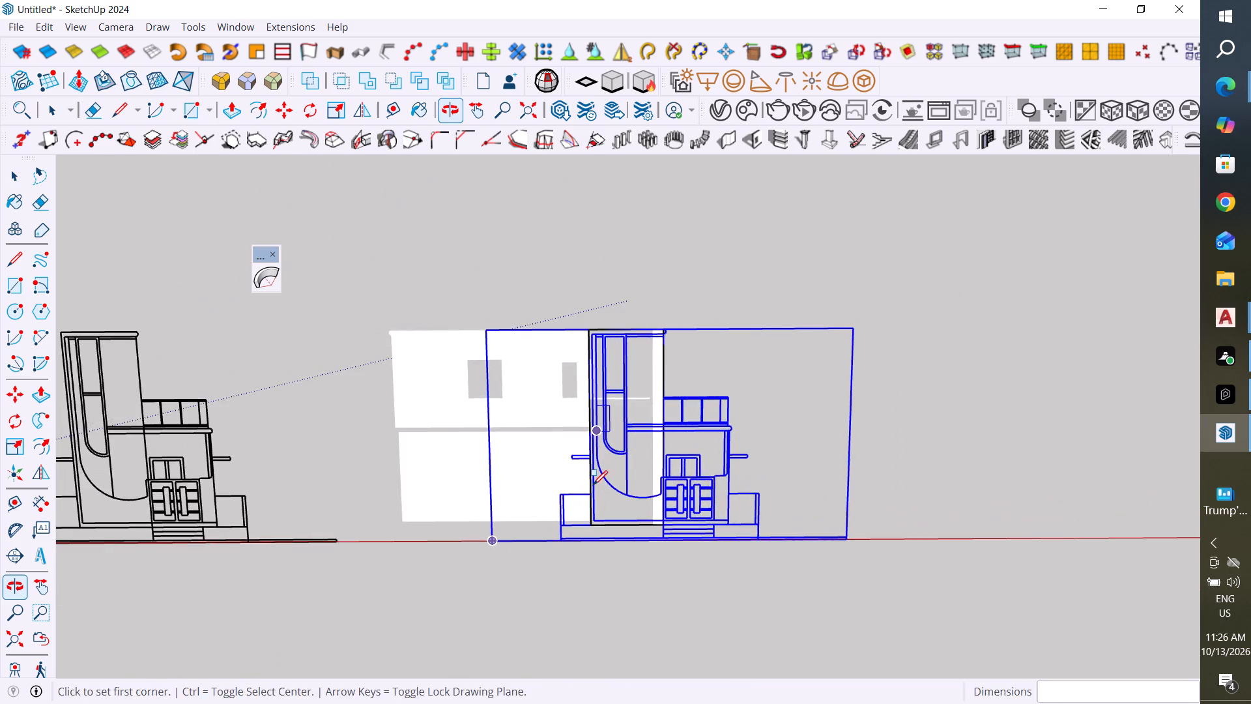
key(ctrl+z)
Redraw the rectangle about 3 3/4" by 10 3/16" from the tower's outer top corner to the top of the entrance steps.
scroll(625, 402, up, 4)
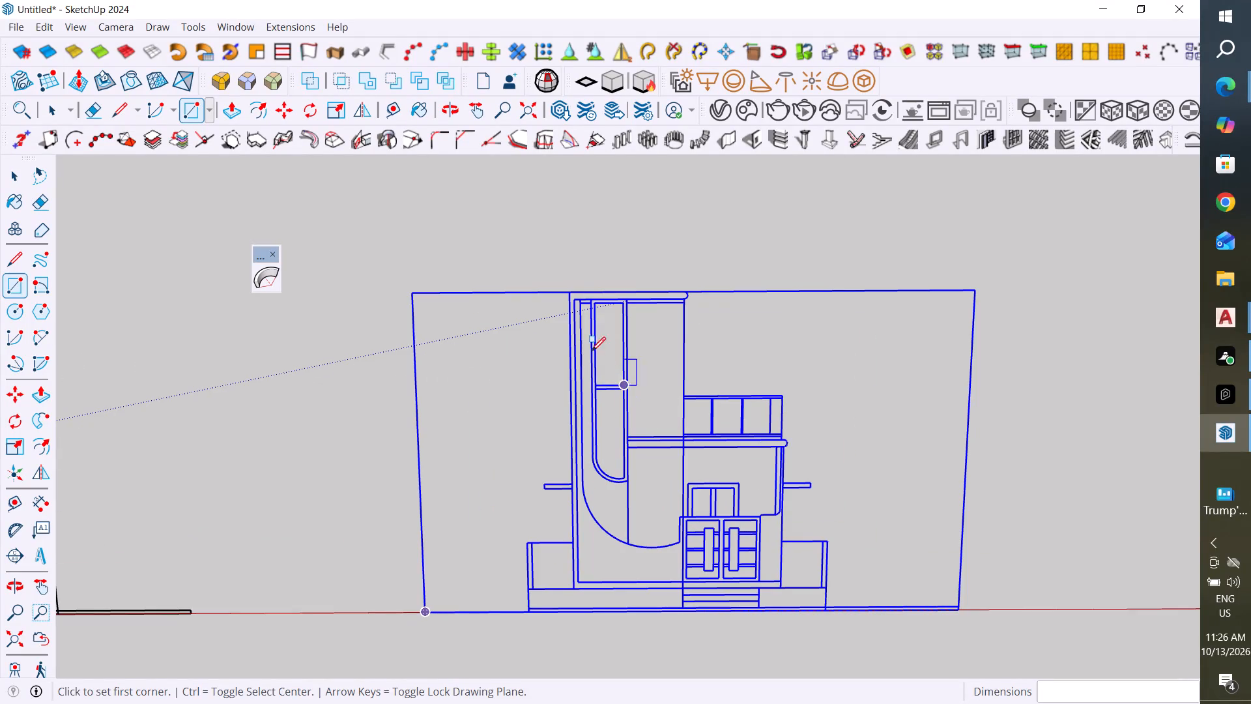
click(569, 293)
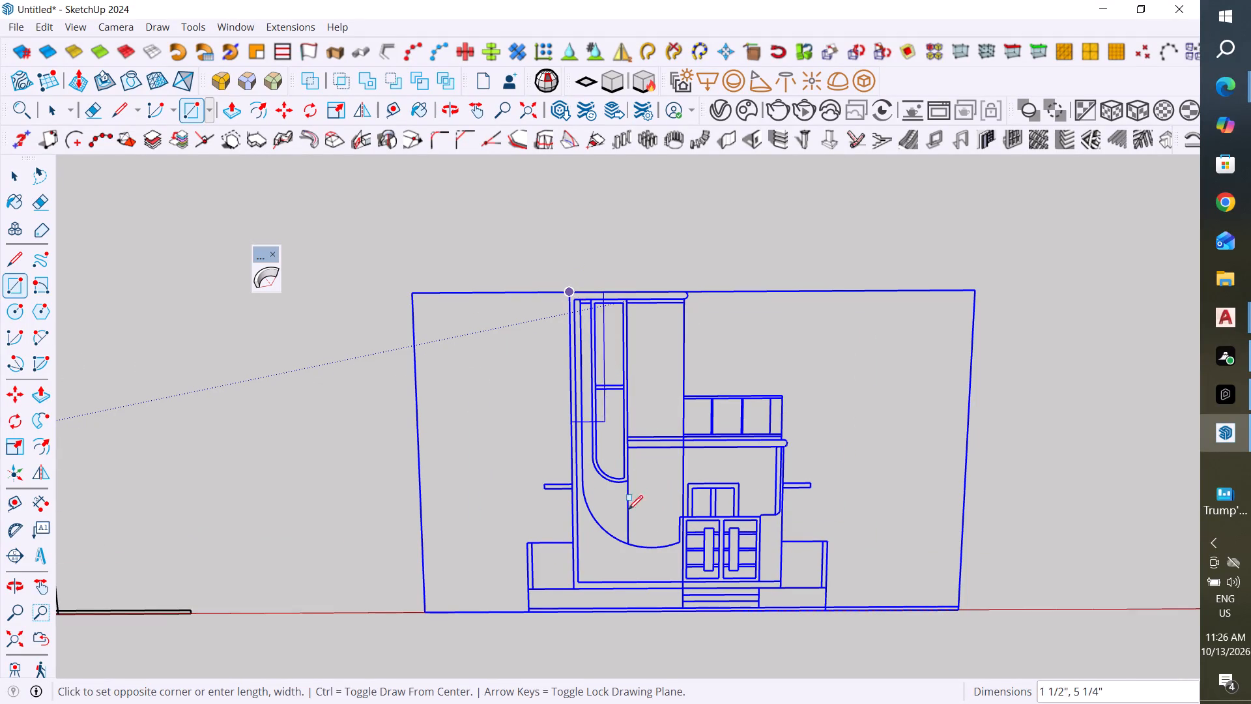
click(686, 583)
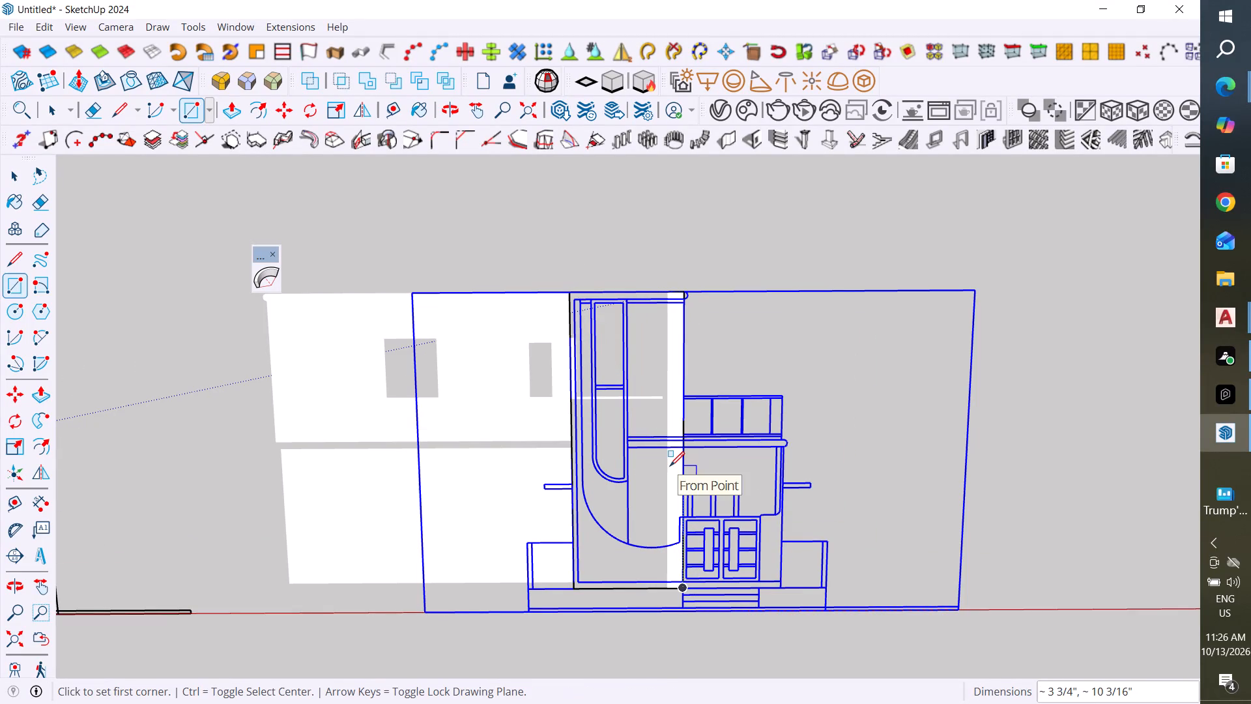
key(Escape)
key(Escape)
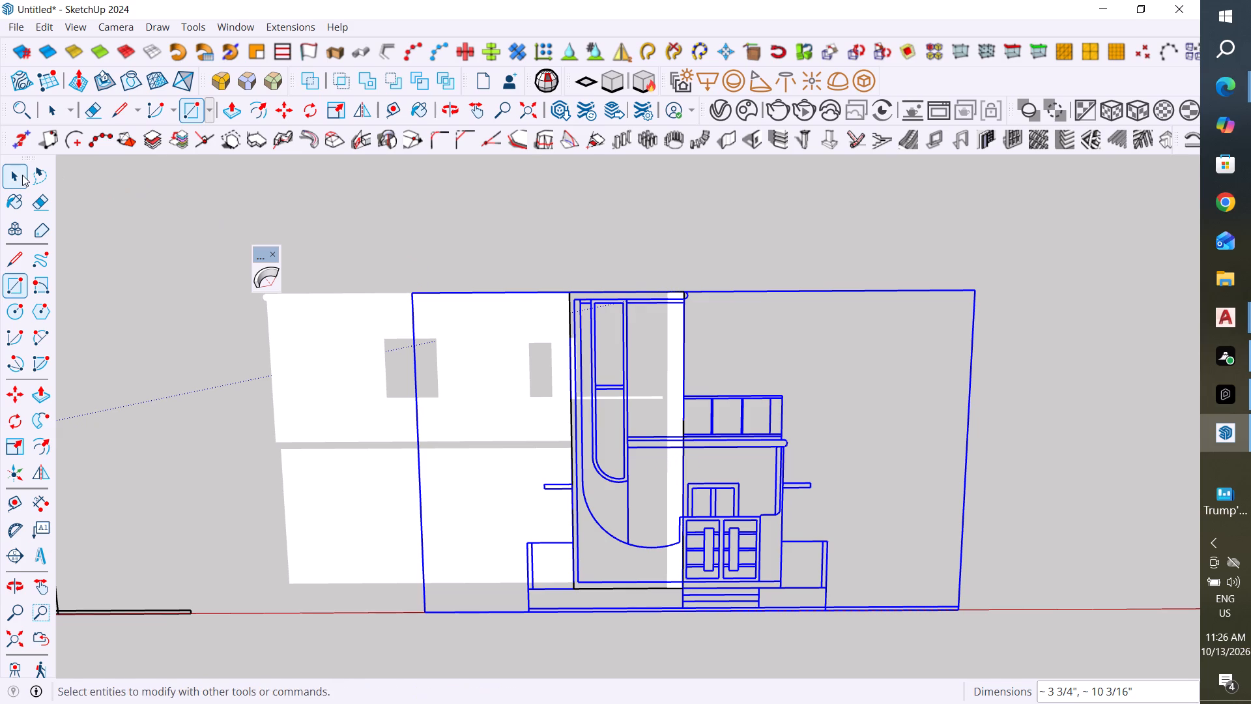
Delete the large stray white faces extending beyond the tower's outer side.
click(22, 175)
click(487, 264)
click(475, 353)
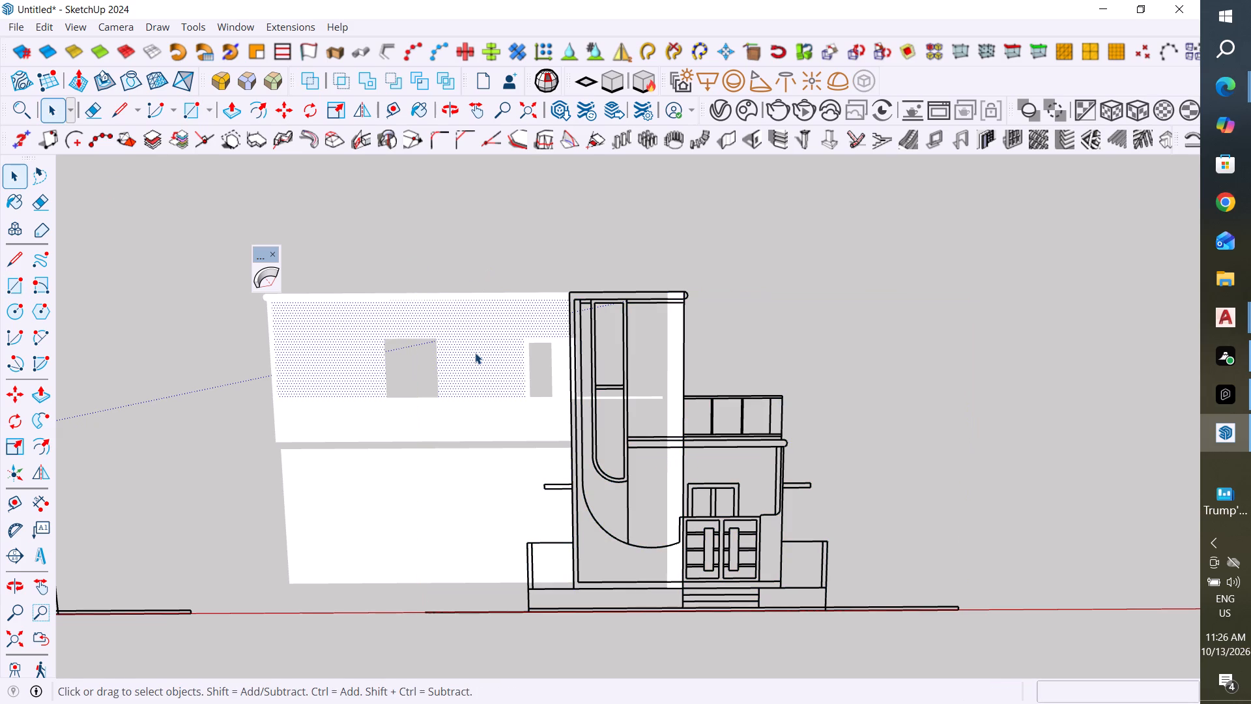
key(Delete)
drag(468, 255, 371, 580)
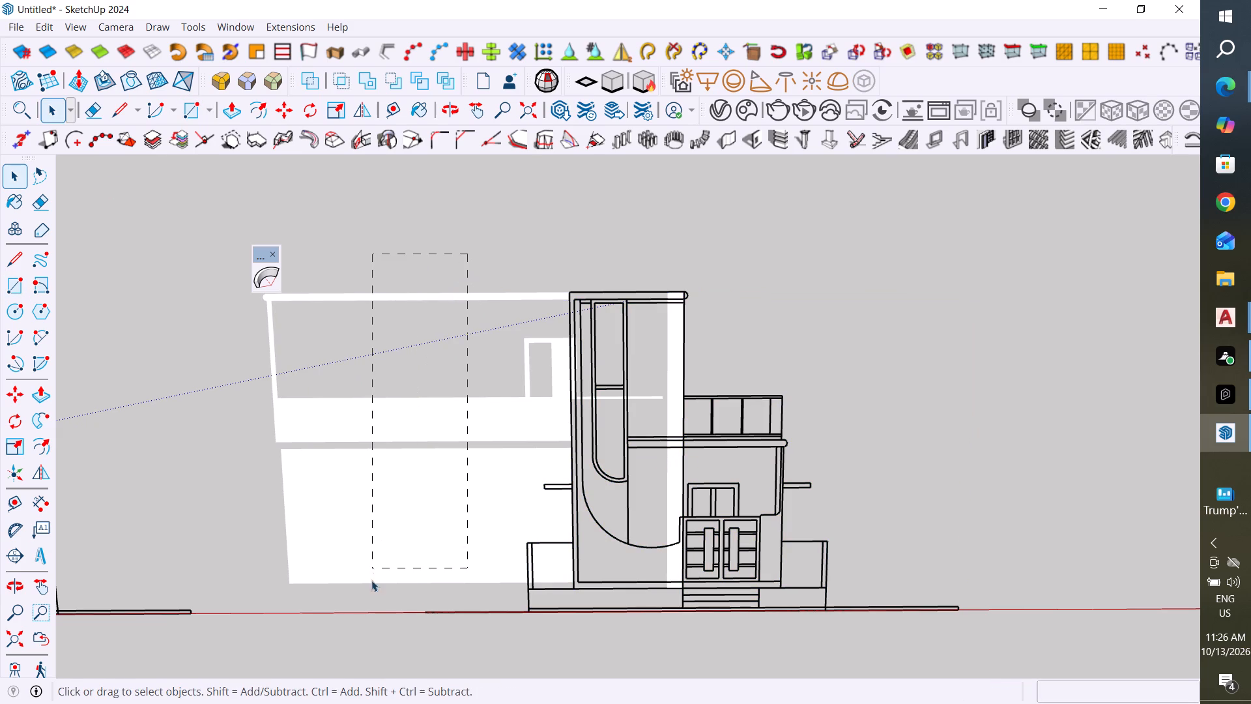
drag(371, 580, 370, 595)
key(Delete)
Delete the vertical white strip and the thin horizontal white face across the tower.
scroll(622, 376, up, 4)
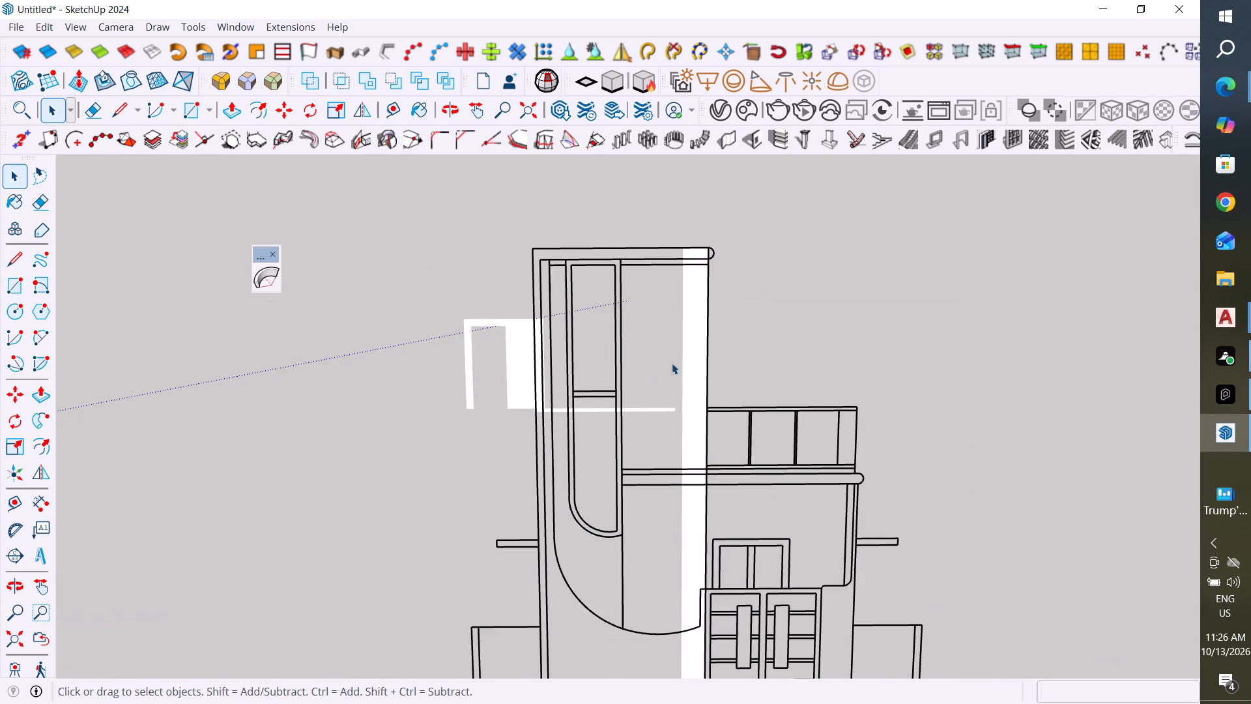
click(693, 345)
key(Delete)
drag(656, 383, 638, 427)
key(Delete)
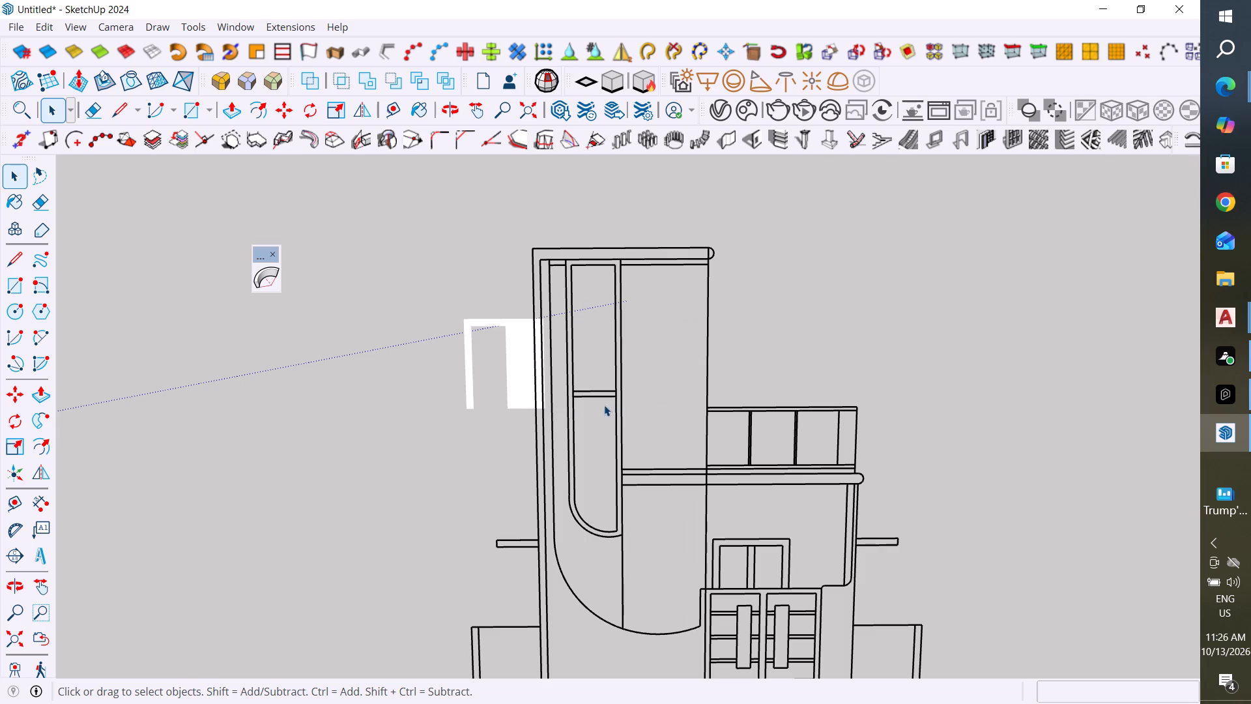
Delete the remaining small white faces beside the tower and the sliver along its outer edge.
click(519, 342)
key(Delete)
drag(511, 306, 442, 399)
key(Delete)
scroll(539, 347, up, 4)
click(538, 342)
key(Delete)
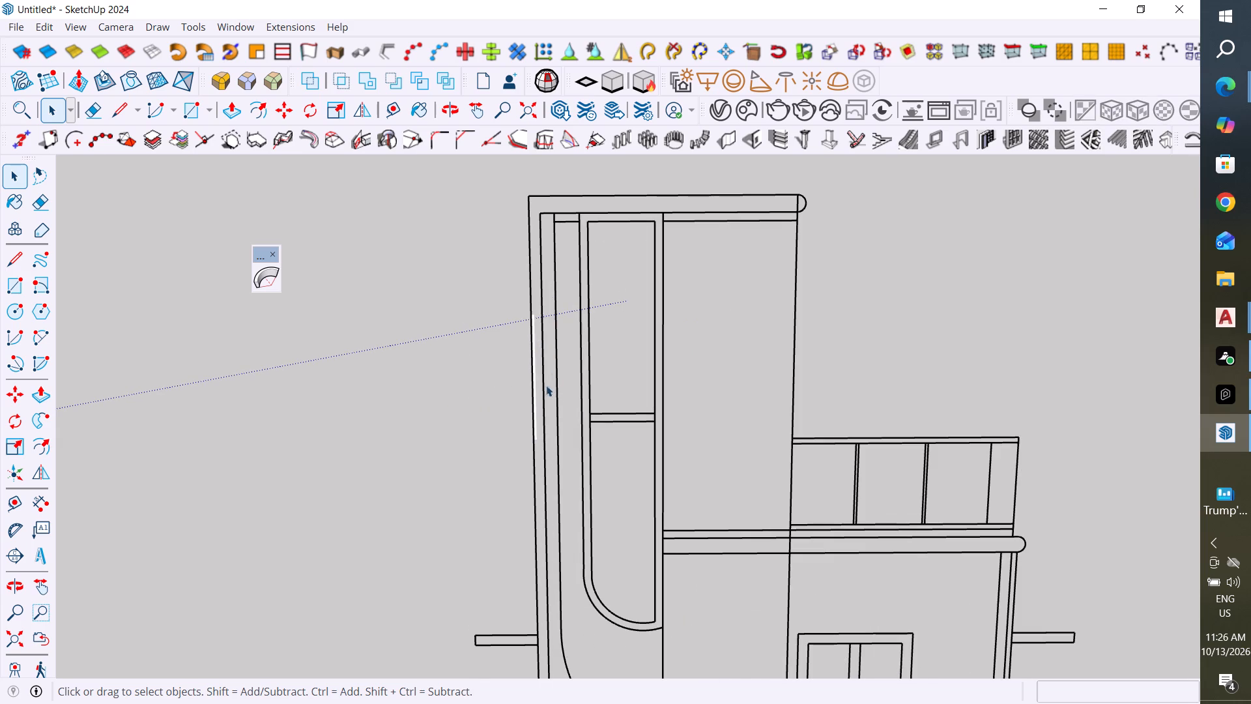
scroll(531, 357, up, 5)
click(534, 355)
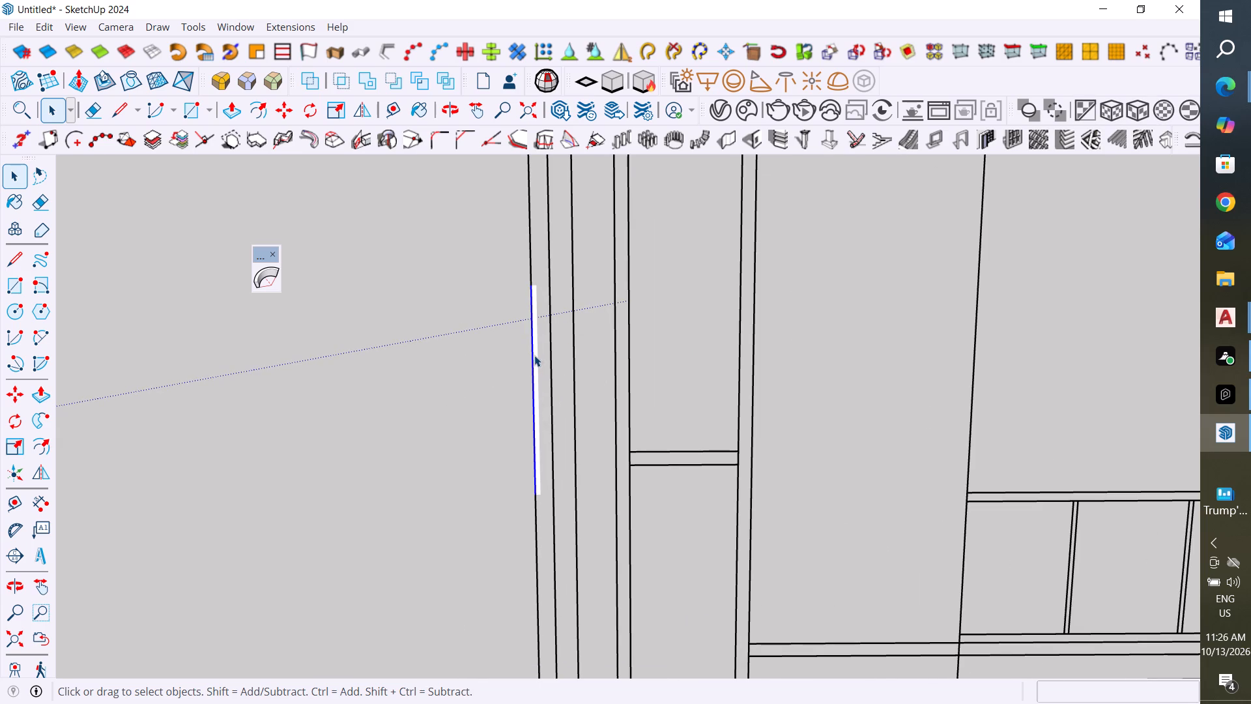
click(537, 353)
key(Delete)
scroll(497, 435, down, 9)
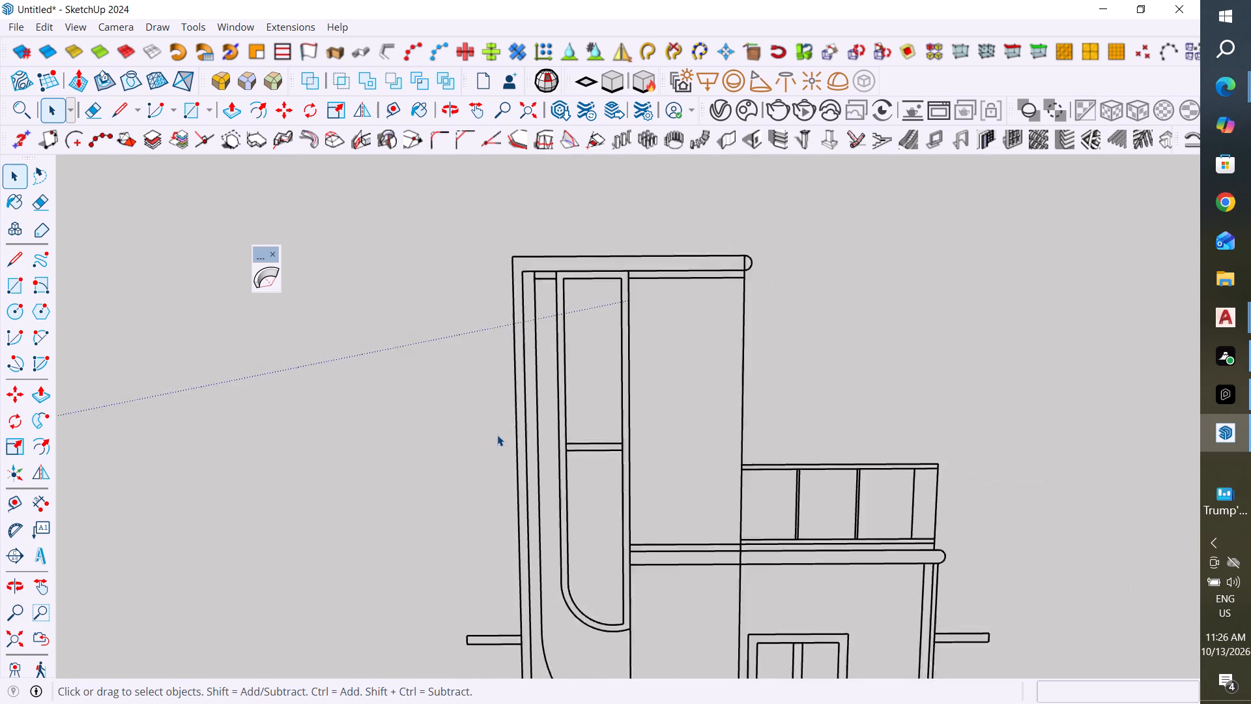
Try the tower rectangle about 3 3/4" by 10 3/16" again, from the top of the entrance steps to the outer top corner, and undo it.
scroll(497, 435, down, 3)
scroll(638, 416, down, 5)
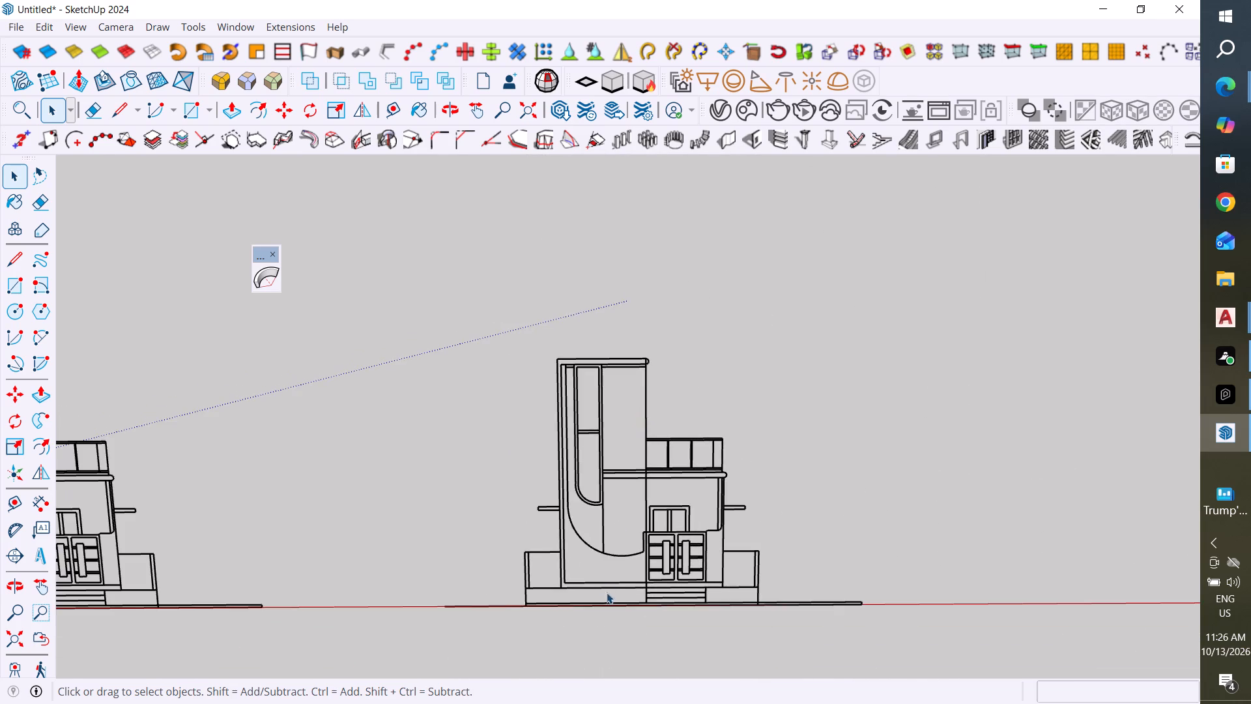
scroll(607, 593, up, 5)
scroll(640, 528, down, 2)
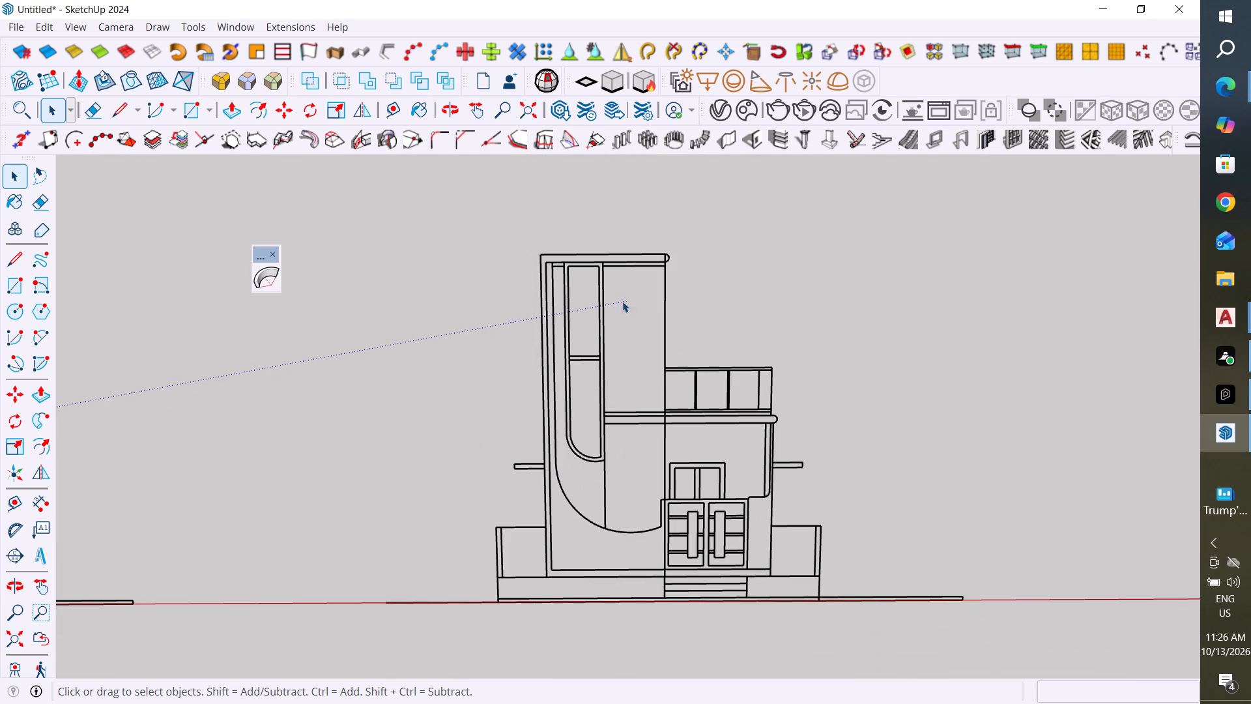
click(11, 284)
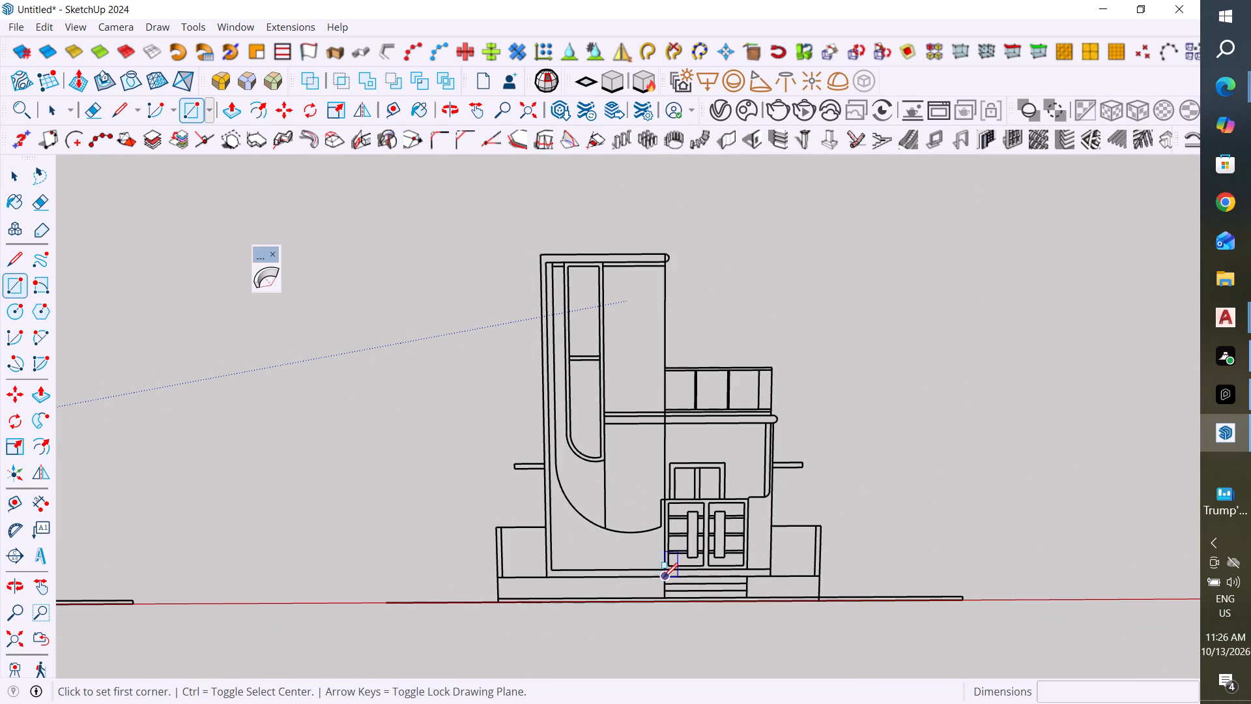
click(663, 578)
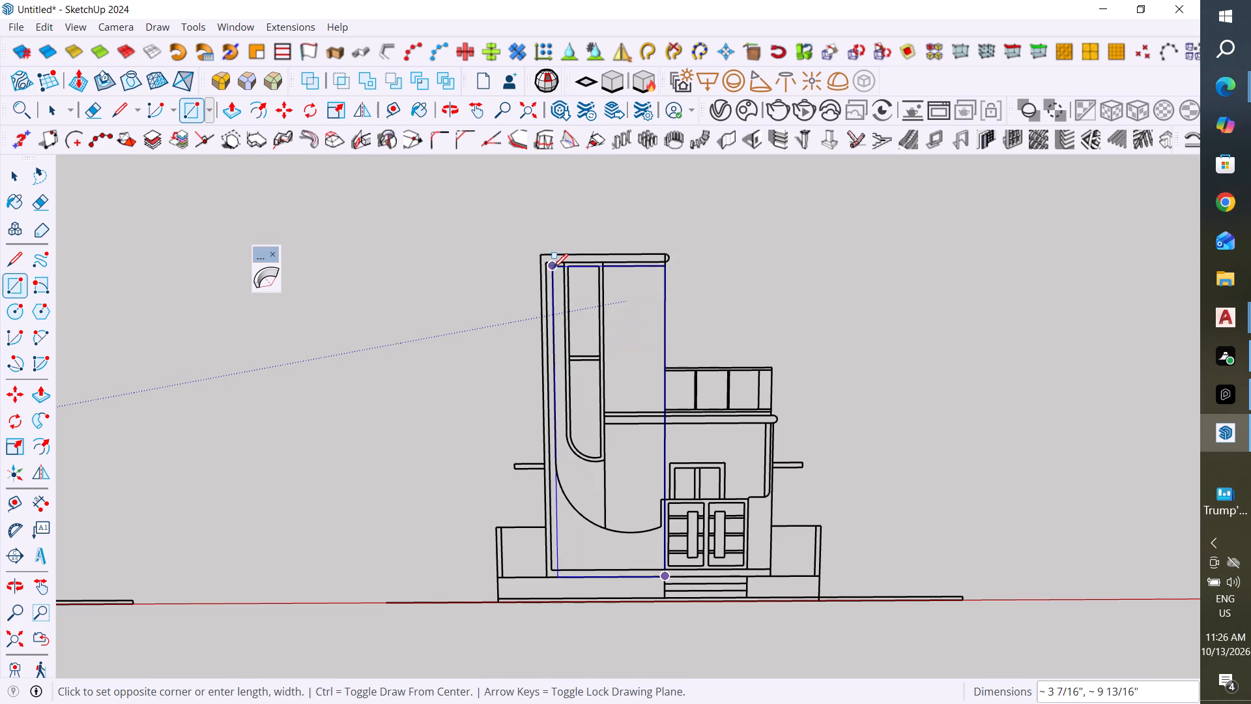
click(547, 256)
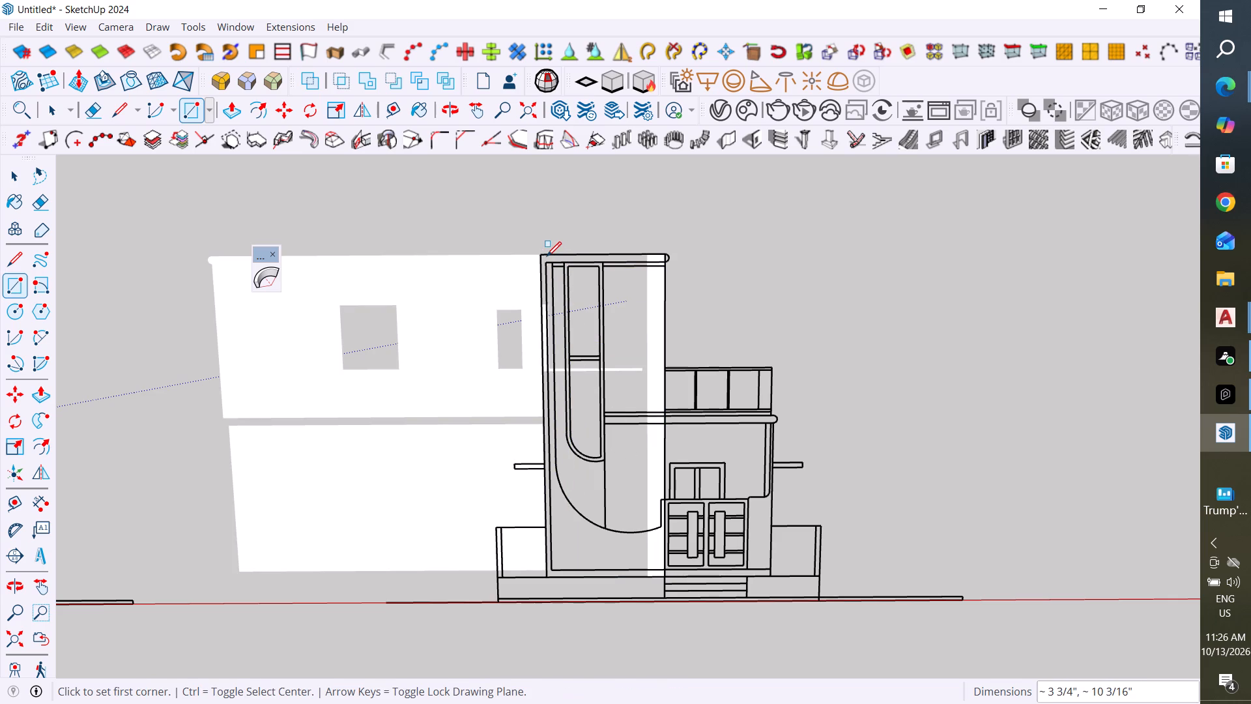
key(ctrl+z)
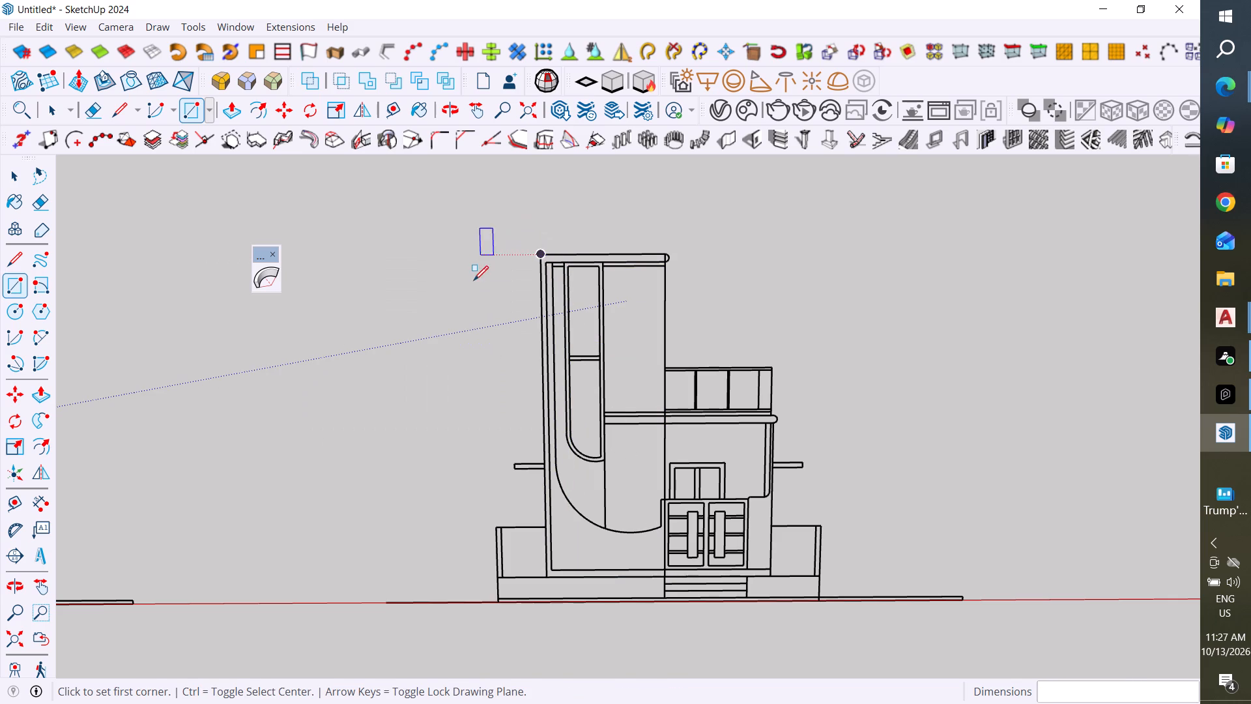
Explode the grouped elevation copy farther along the red axis.
click(10, 177)
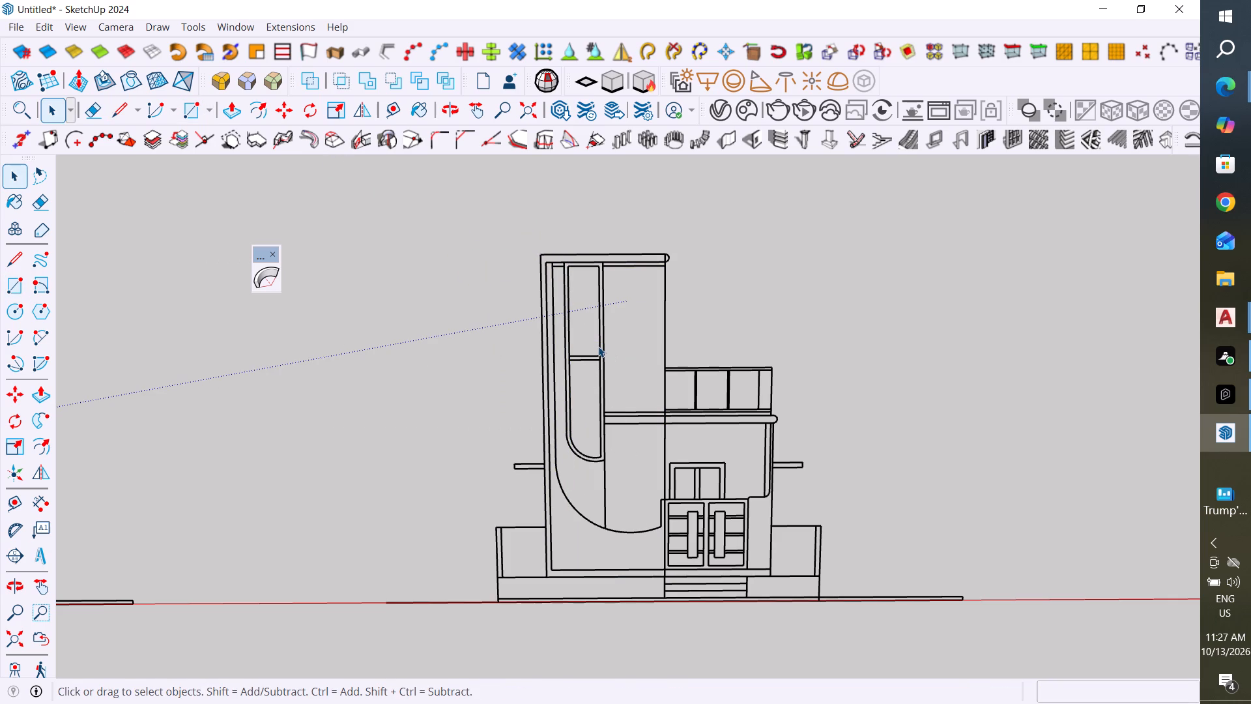
click(598, 346)
scroll(694, 340, down, 10)
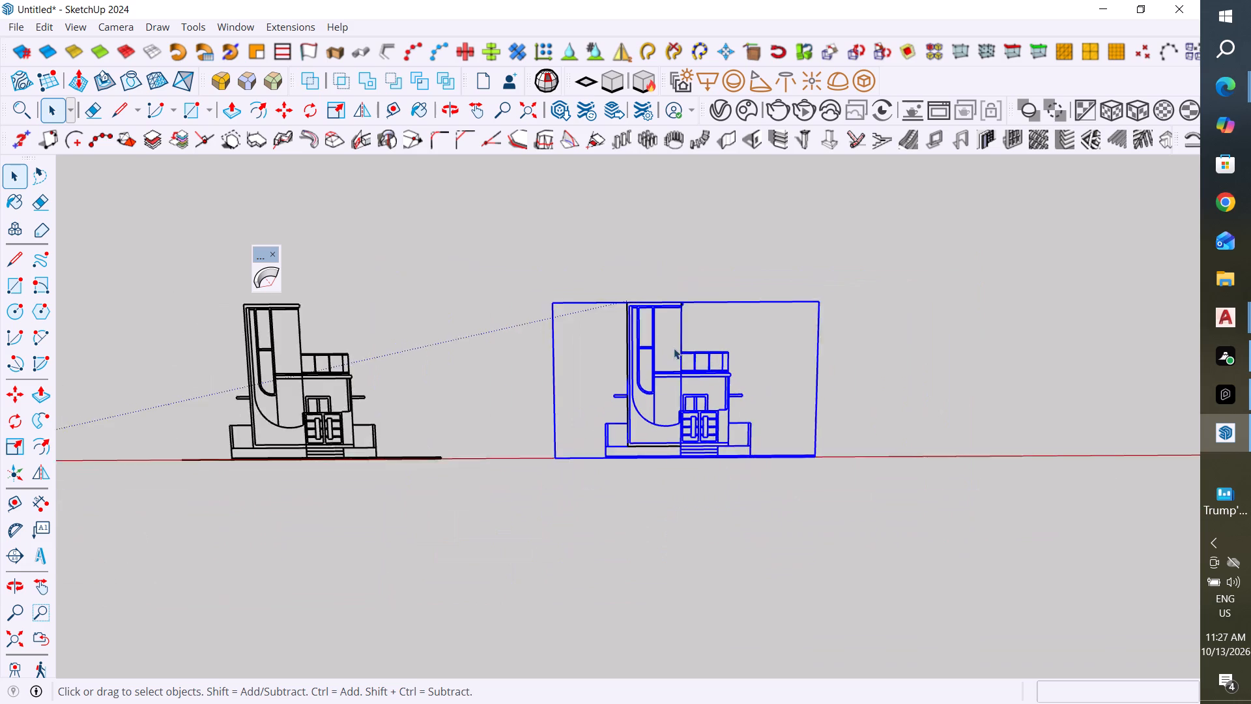
click(315, 408)
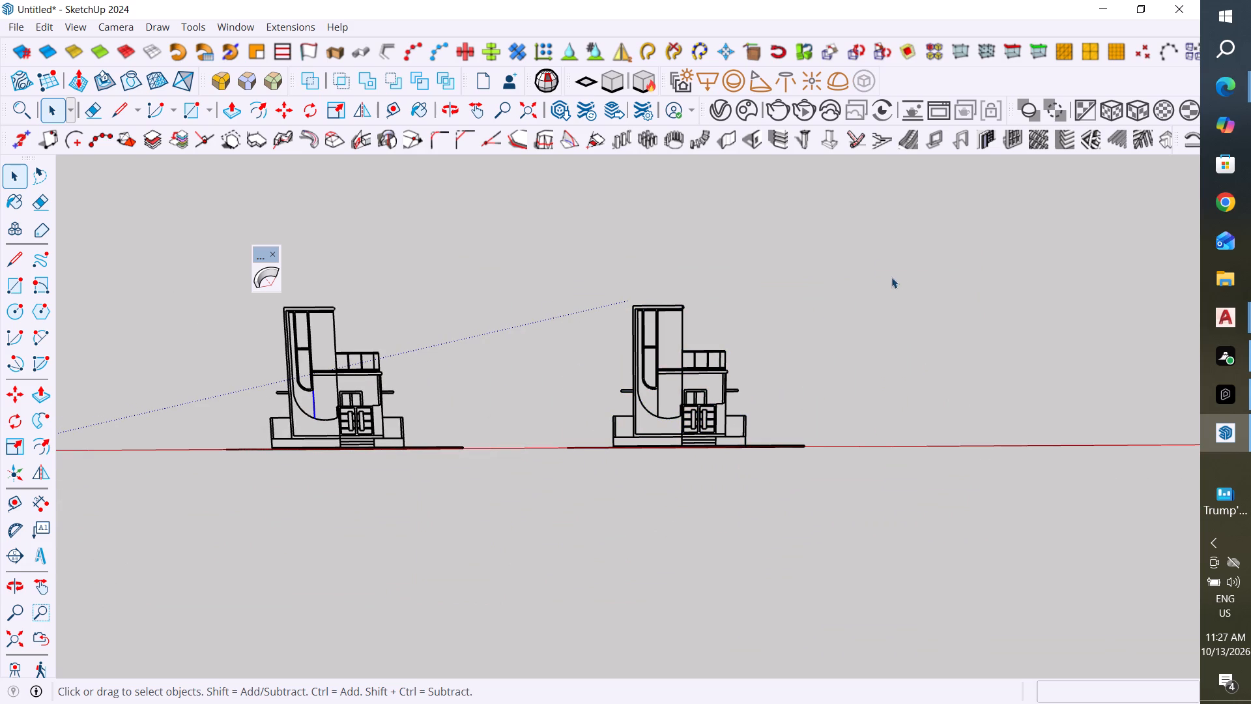
drag(873, 265, 561, 520)
scroll(688, 420, up, 8)
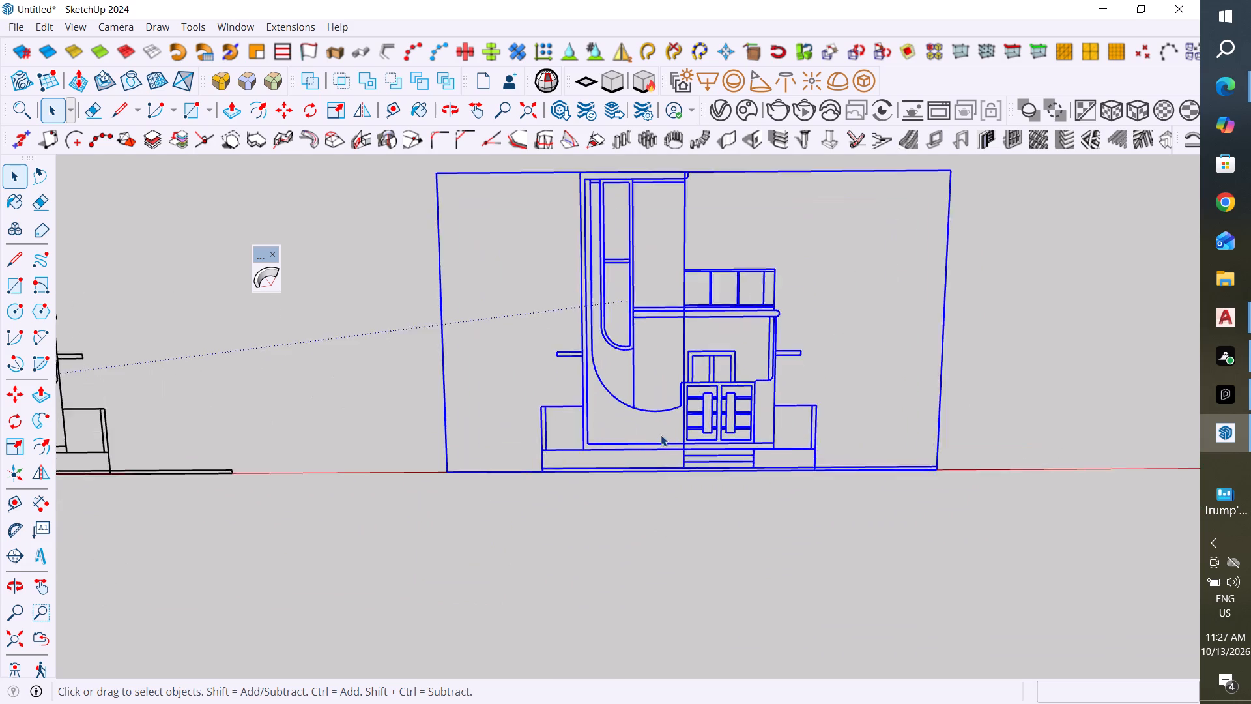
scroll(700, 375, up, 14)
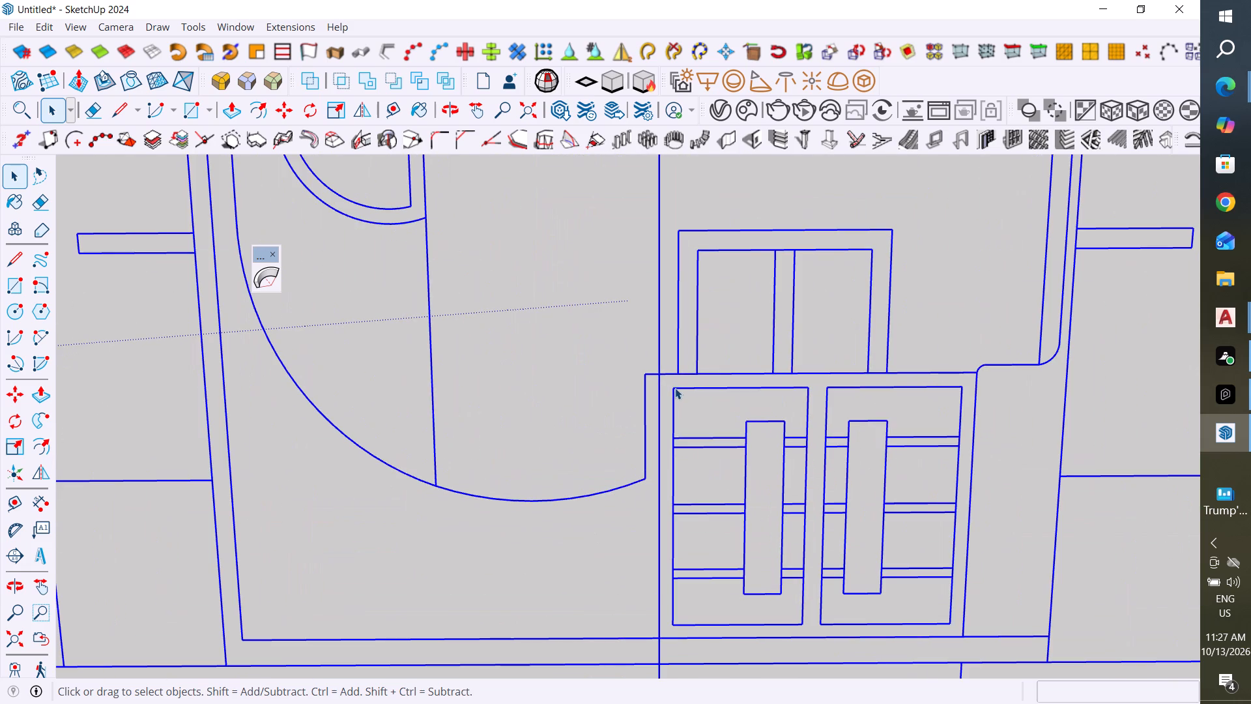
right_click(675, 389)
click(743, 169)
click(721, 342)
scroll(712, 418, down, 19)
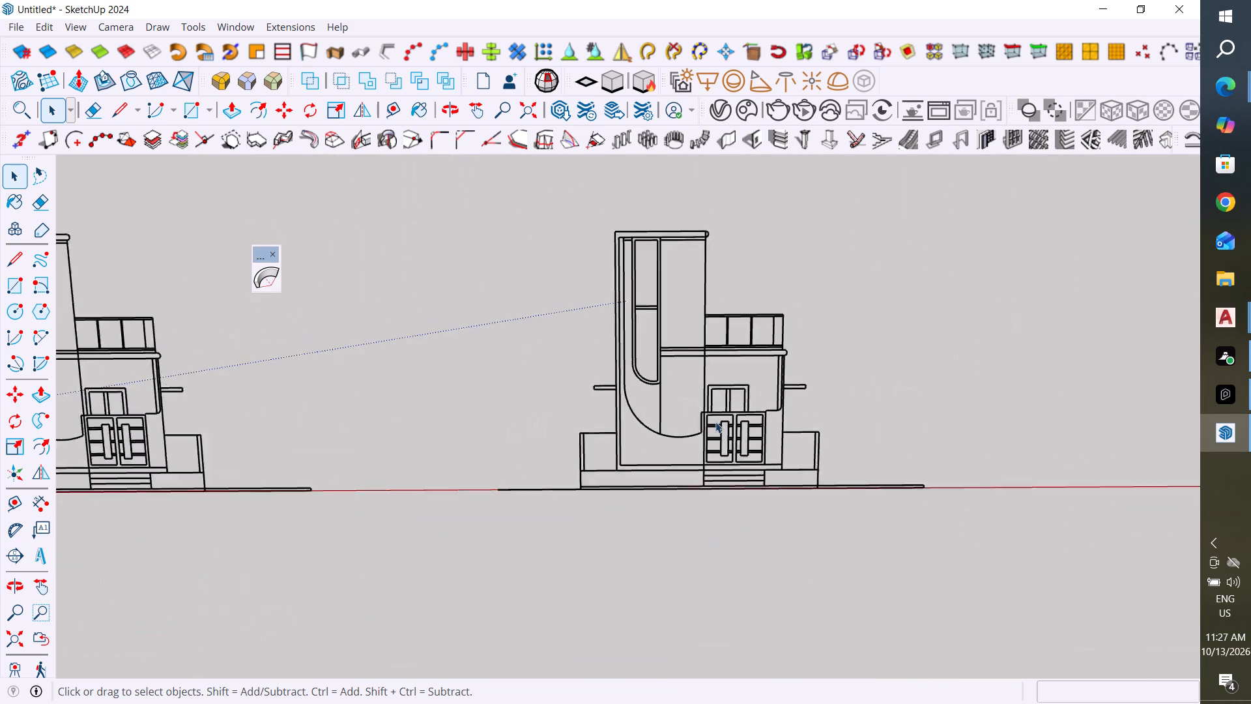
scroll(715, 422, down, 4)
scroll(693, 330, up, 5)
scroll(692, 399, up, 2)
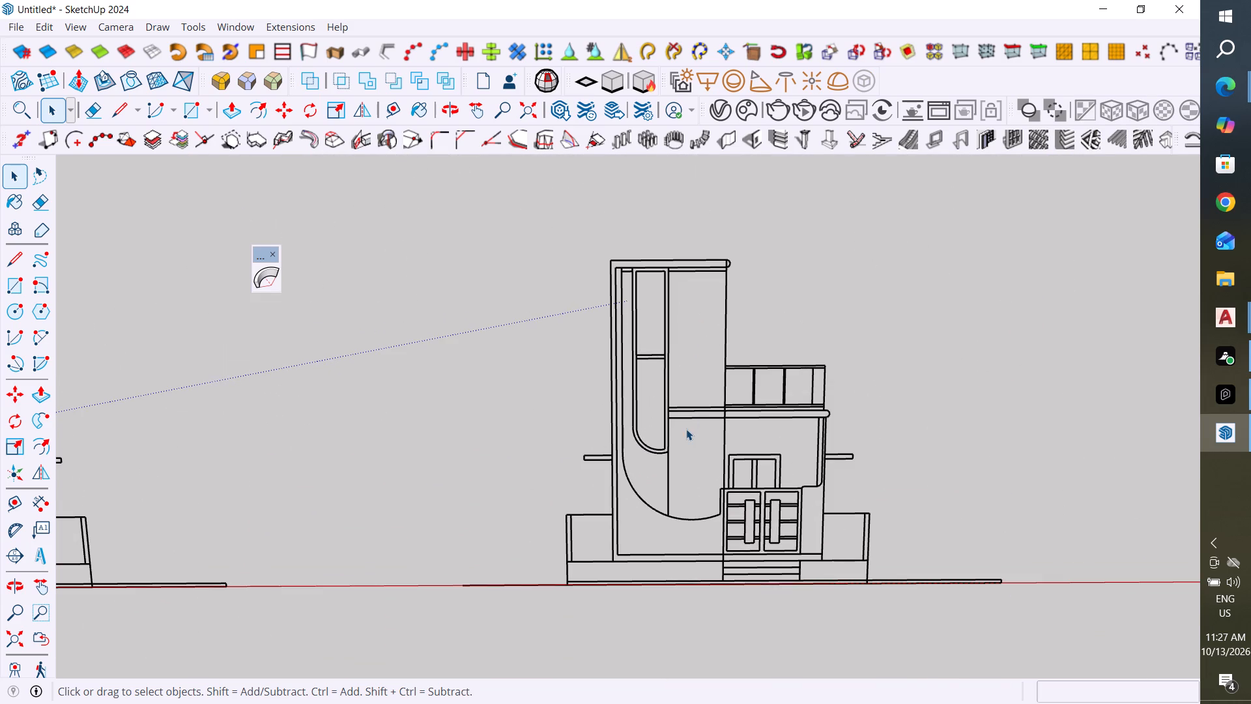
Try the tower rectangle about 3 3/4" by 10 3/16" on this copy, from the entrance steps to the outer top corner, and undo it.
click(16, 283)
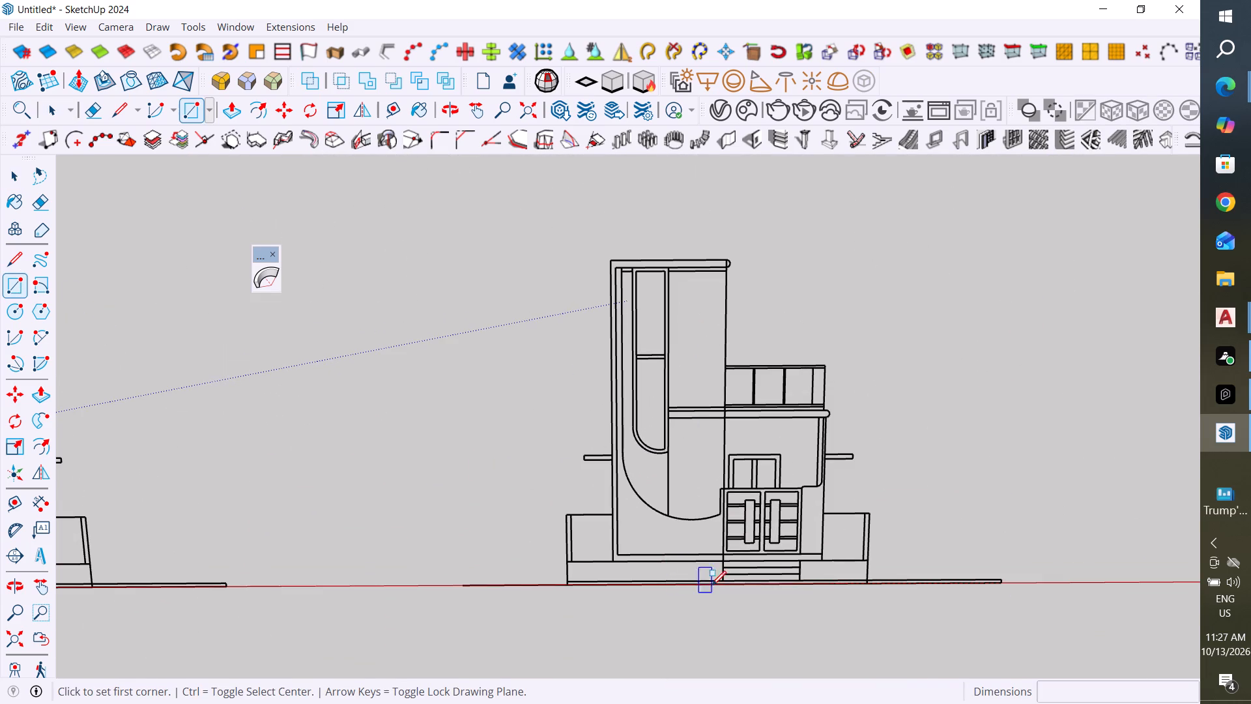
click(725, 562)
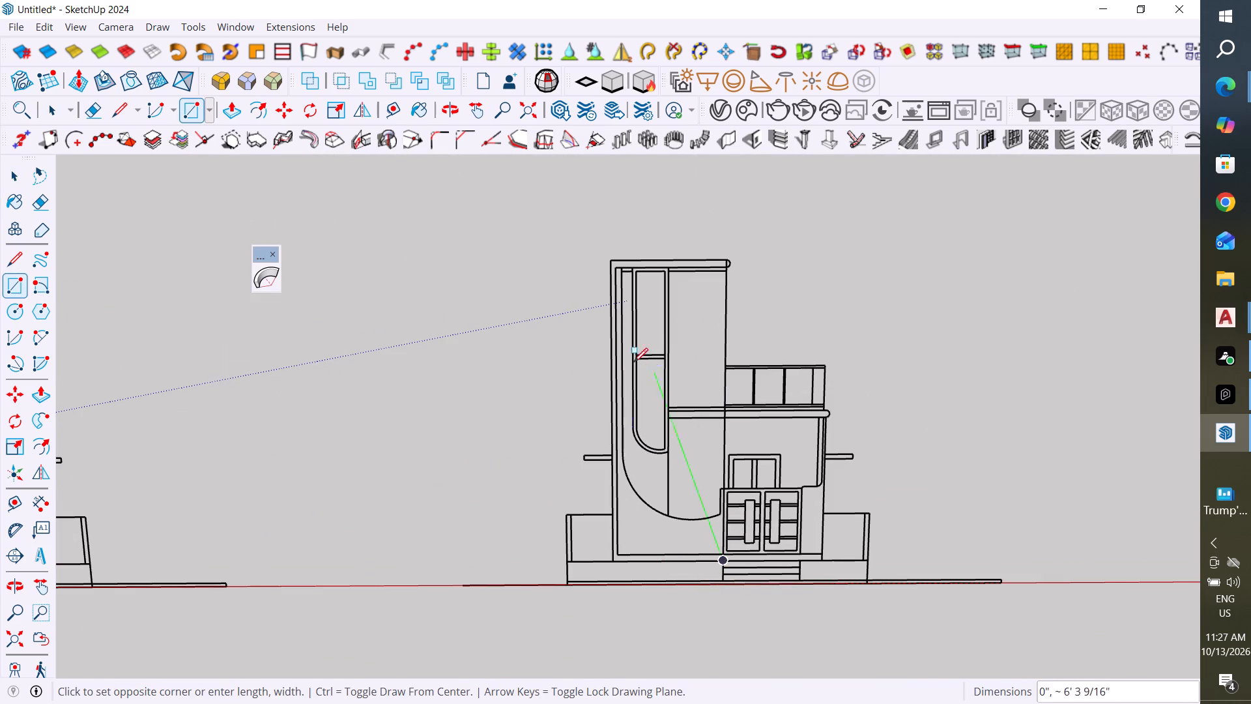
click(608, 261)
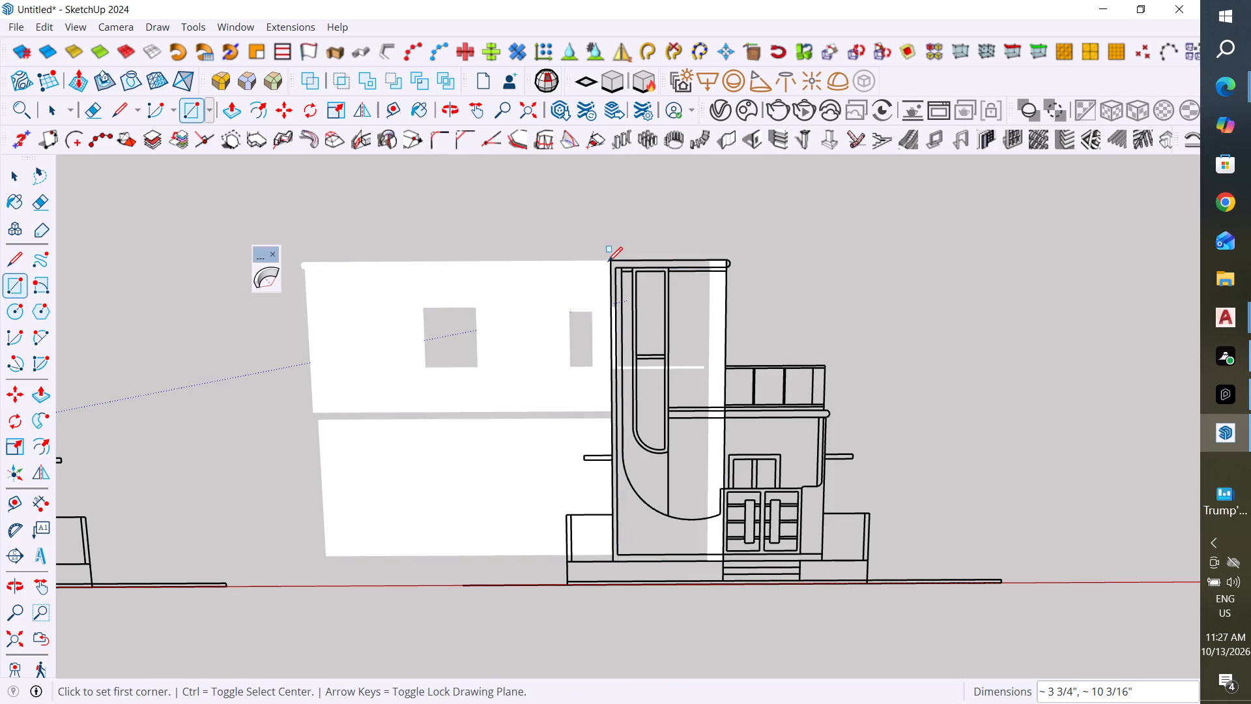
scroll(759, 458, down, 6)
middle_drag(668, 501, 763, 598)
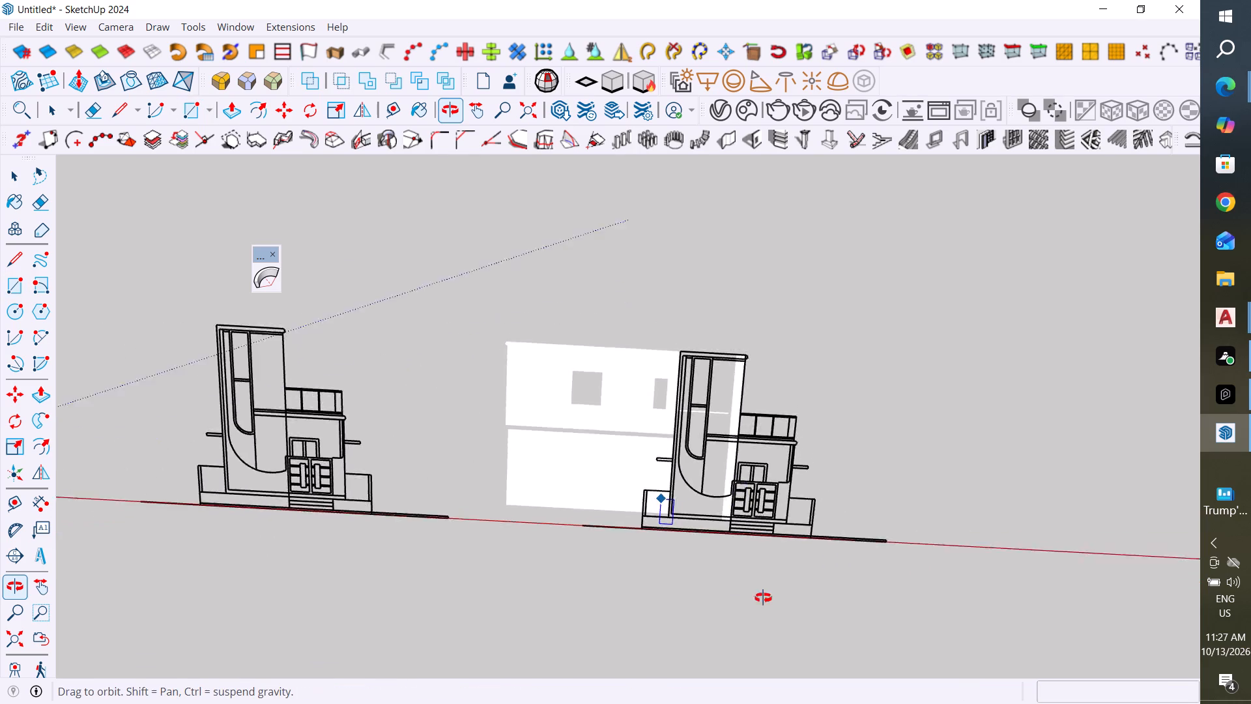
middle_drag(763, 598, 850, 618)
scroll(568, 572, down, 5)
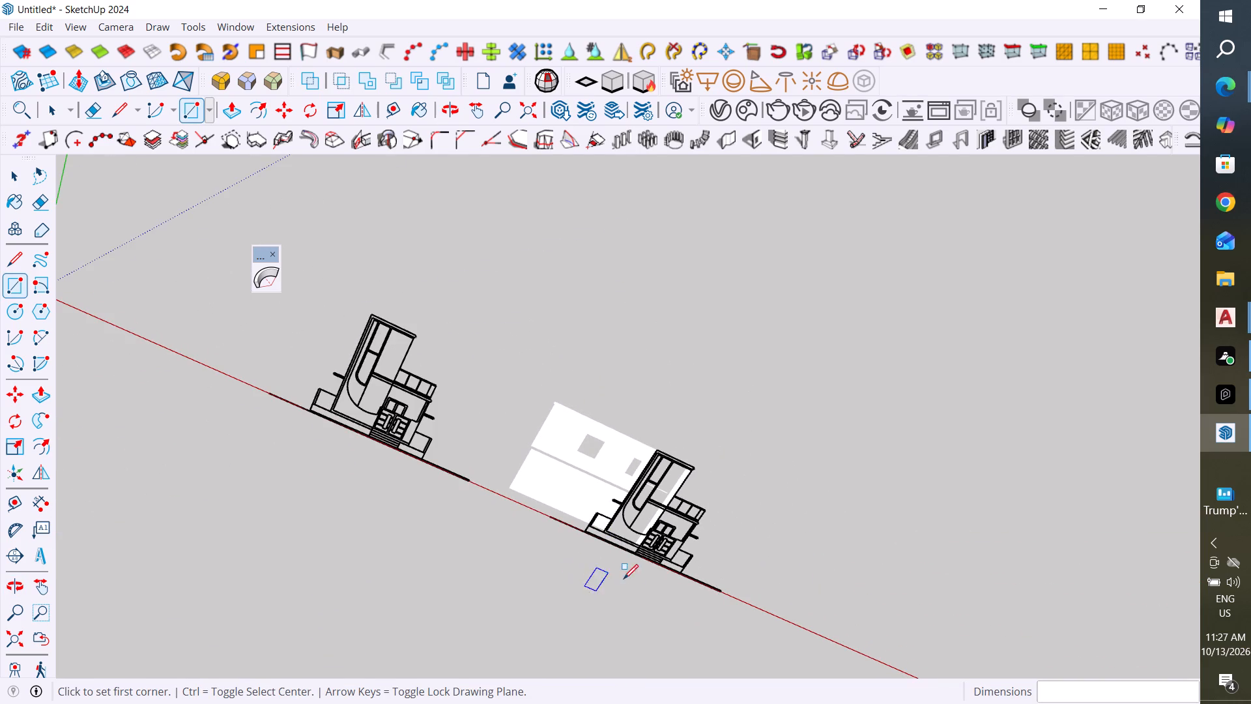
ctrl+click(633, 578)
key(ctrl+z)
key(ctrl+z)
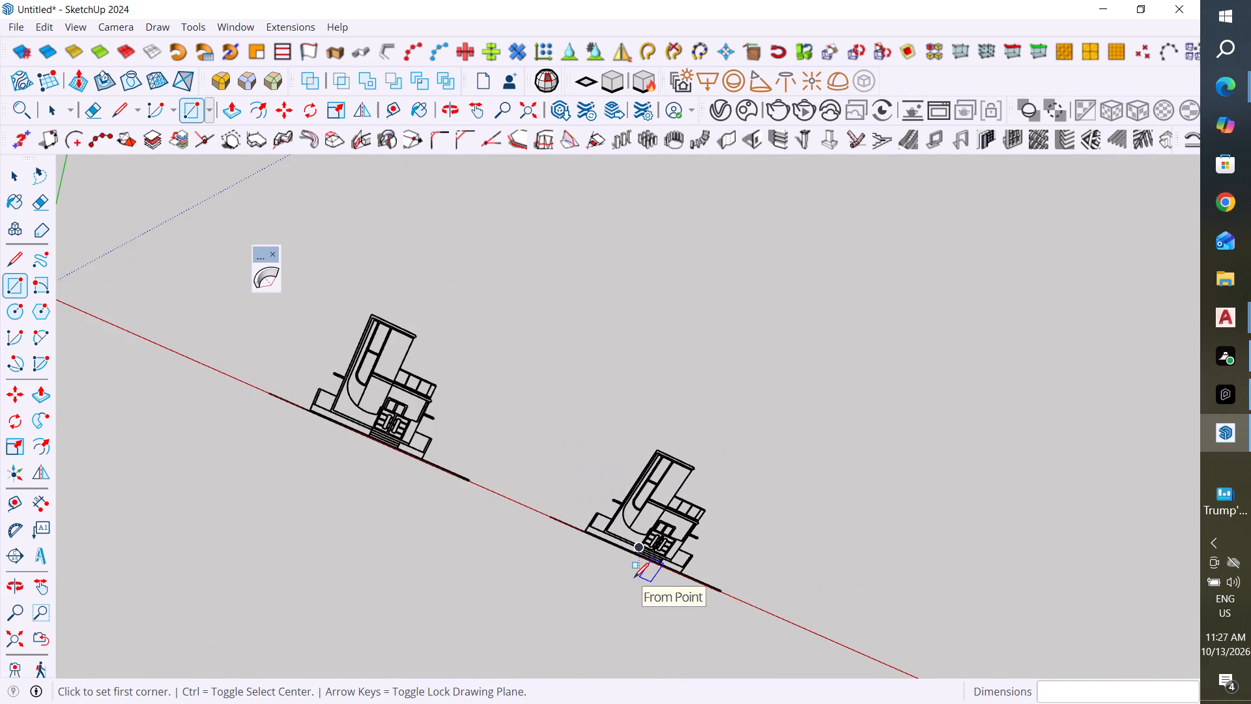
Group all the loose linework of the other elevation, the one nearer the origin.
click(14, 175)
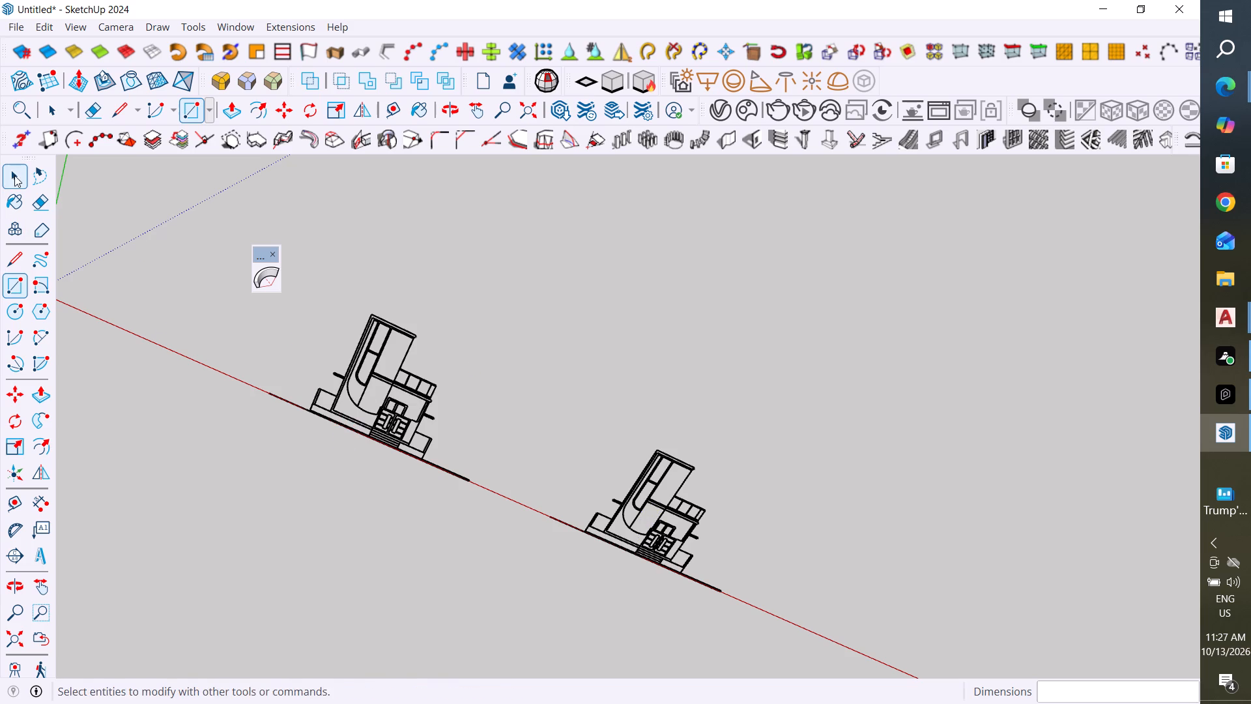
scroll(306, 447, down, 6)
middle_drag(300, 559, 479, 368)
middle_drag(311, 493, 603, 349)
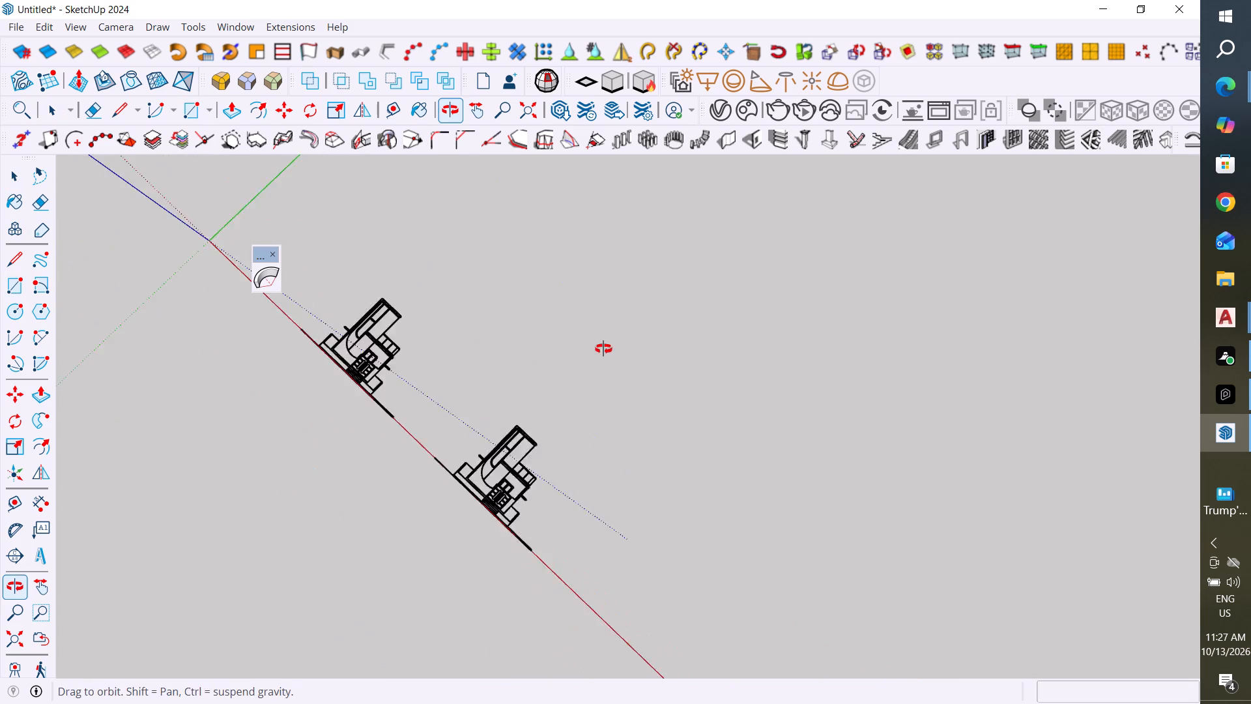
middle_drag(603, 349, 645, 310)
scroll(358, 519, up, 1)
middle_drag(381, 523, 636, 482)
scroll(605, 490, down, 4)
middle_drag(595, 593, 547, 611)
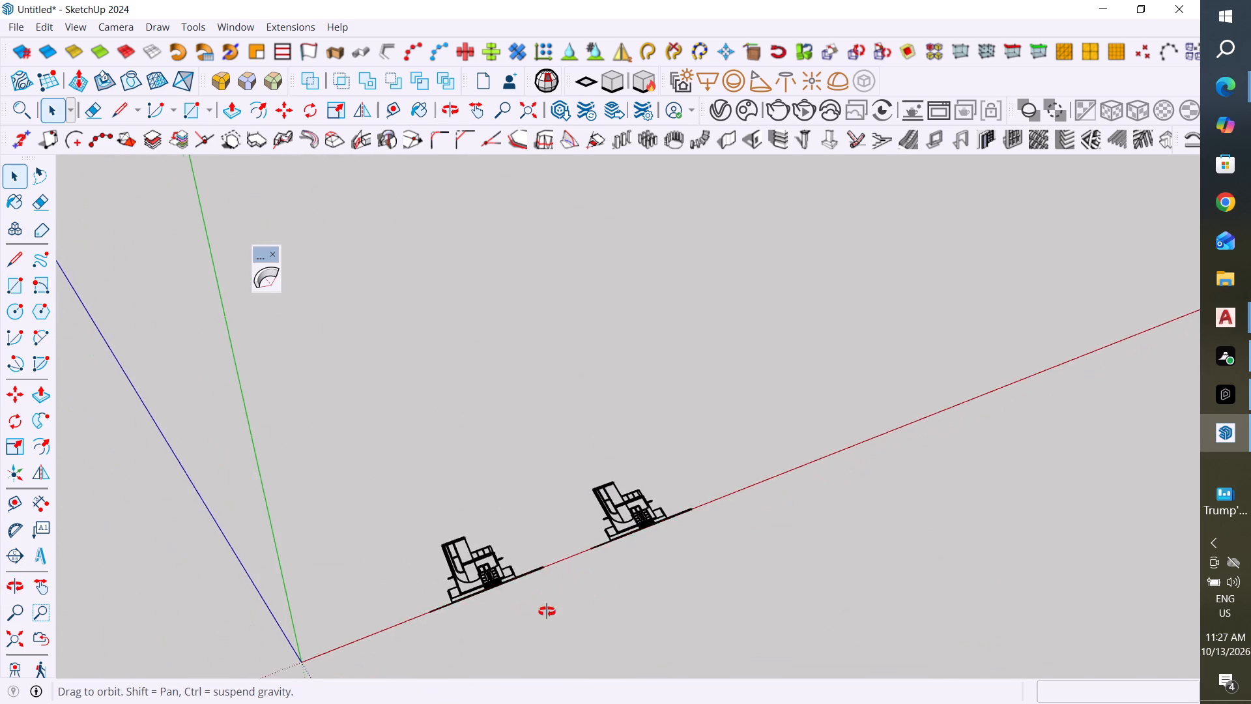
middle_drag(547, 611, 505, 611)
scroll(456, 578, up, 10)
drag(625, 349, 590, 420)
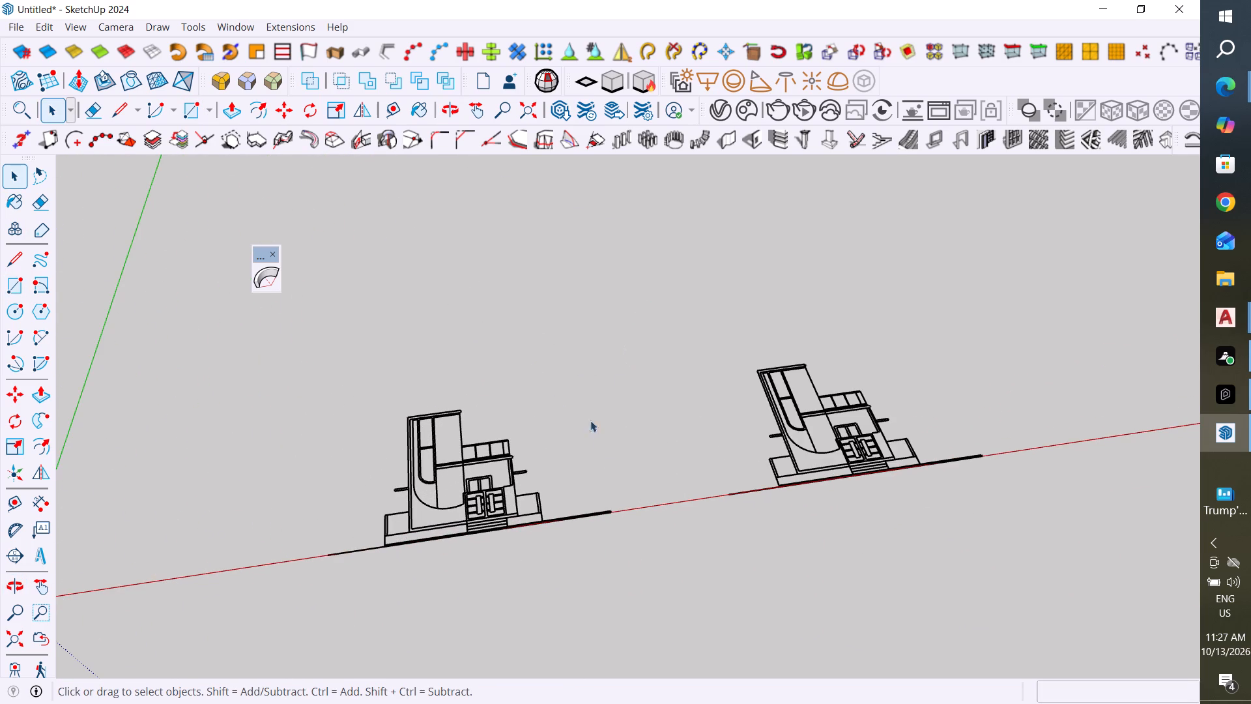
drag(590, 420, 305, 608)
right_click(470, 514)
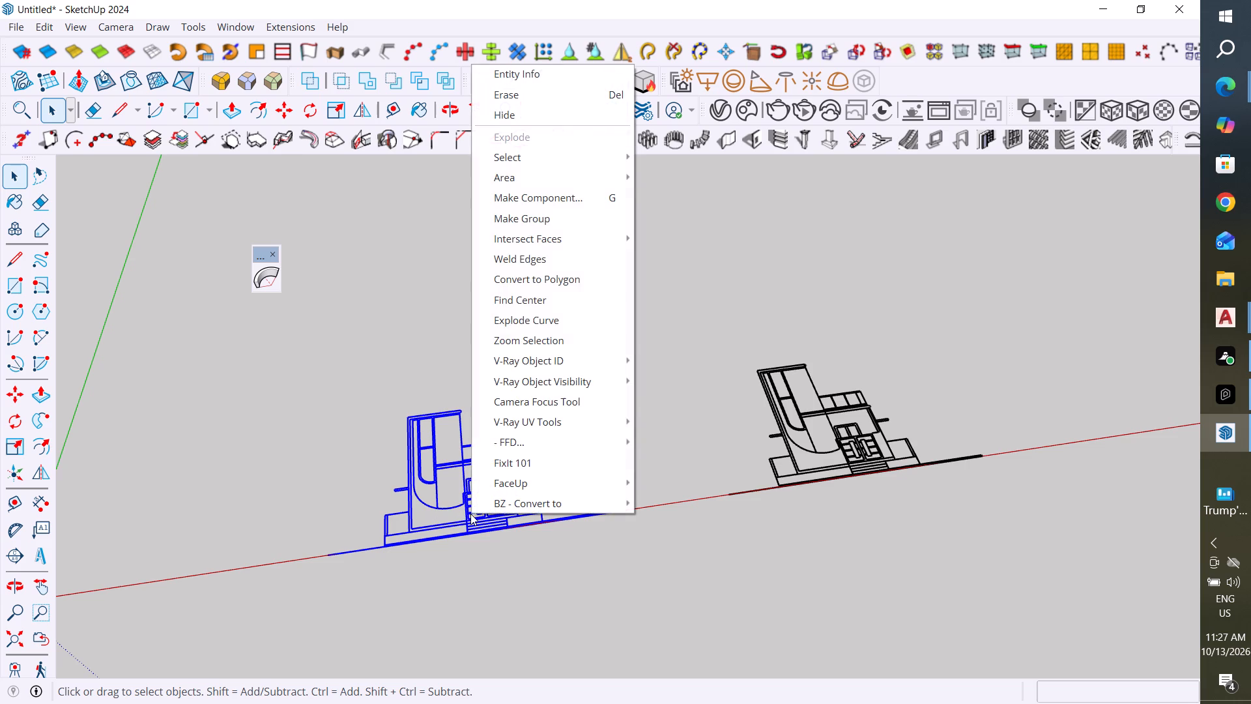
click(551, 222)
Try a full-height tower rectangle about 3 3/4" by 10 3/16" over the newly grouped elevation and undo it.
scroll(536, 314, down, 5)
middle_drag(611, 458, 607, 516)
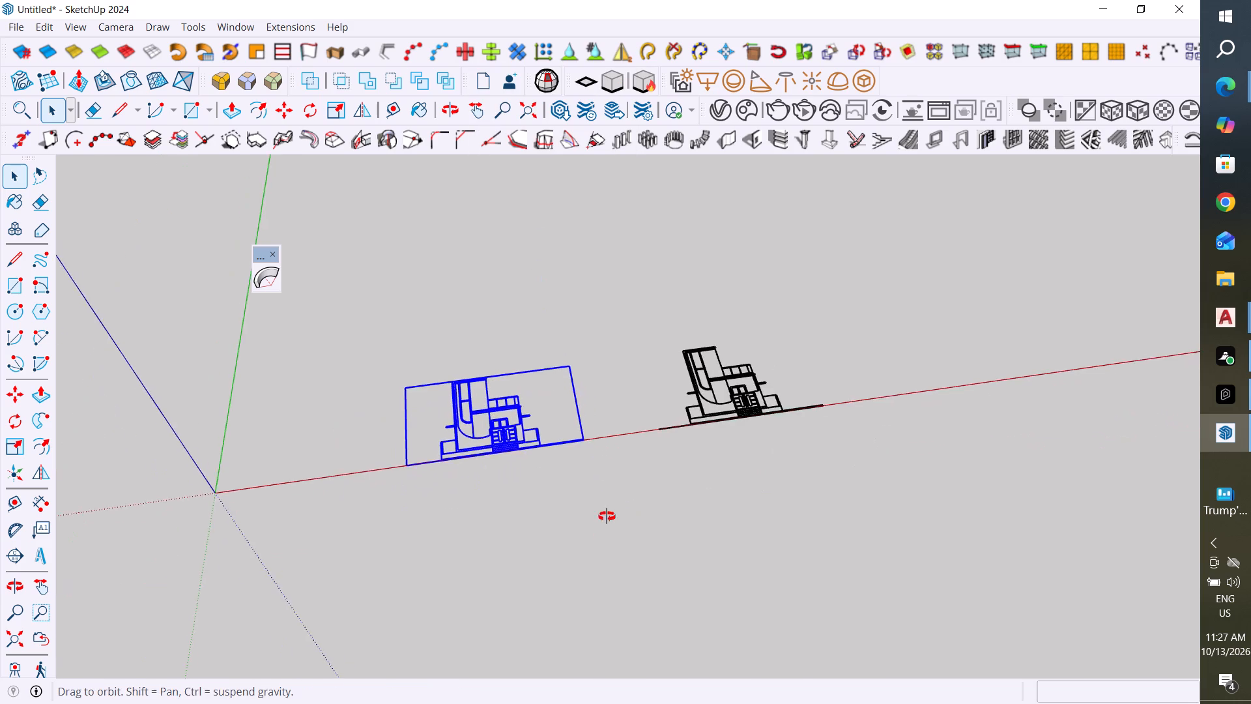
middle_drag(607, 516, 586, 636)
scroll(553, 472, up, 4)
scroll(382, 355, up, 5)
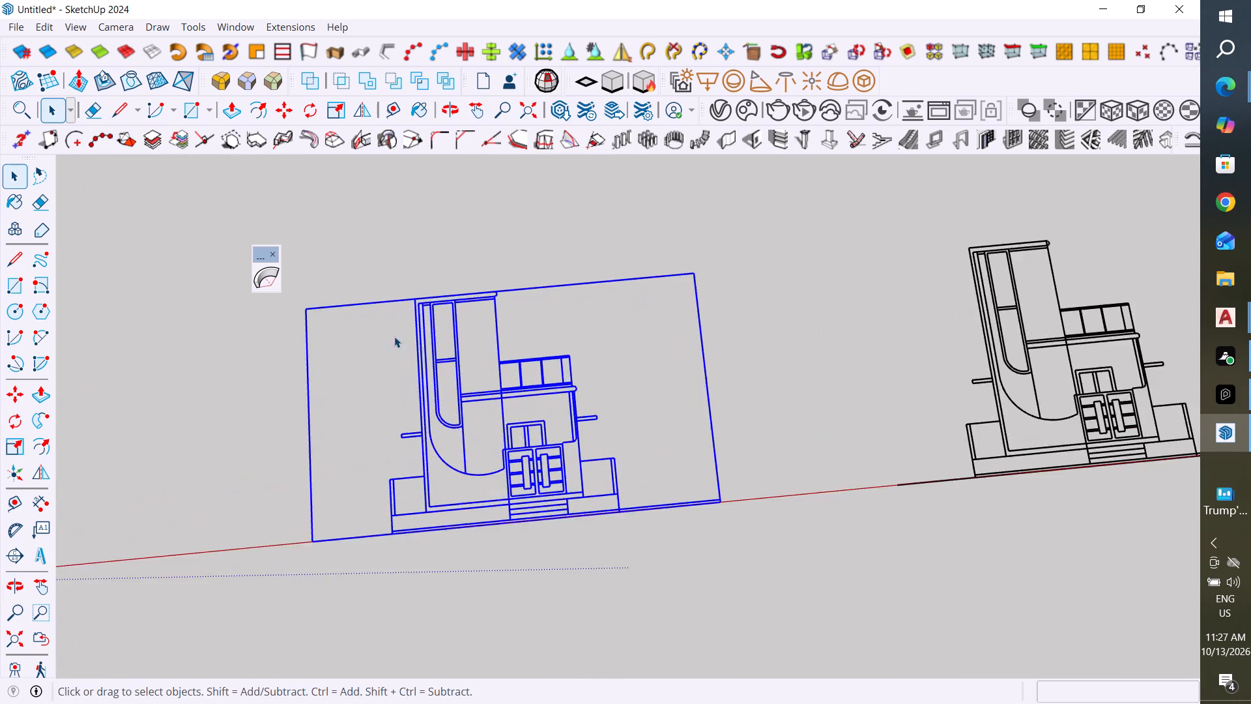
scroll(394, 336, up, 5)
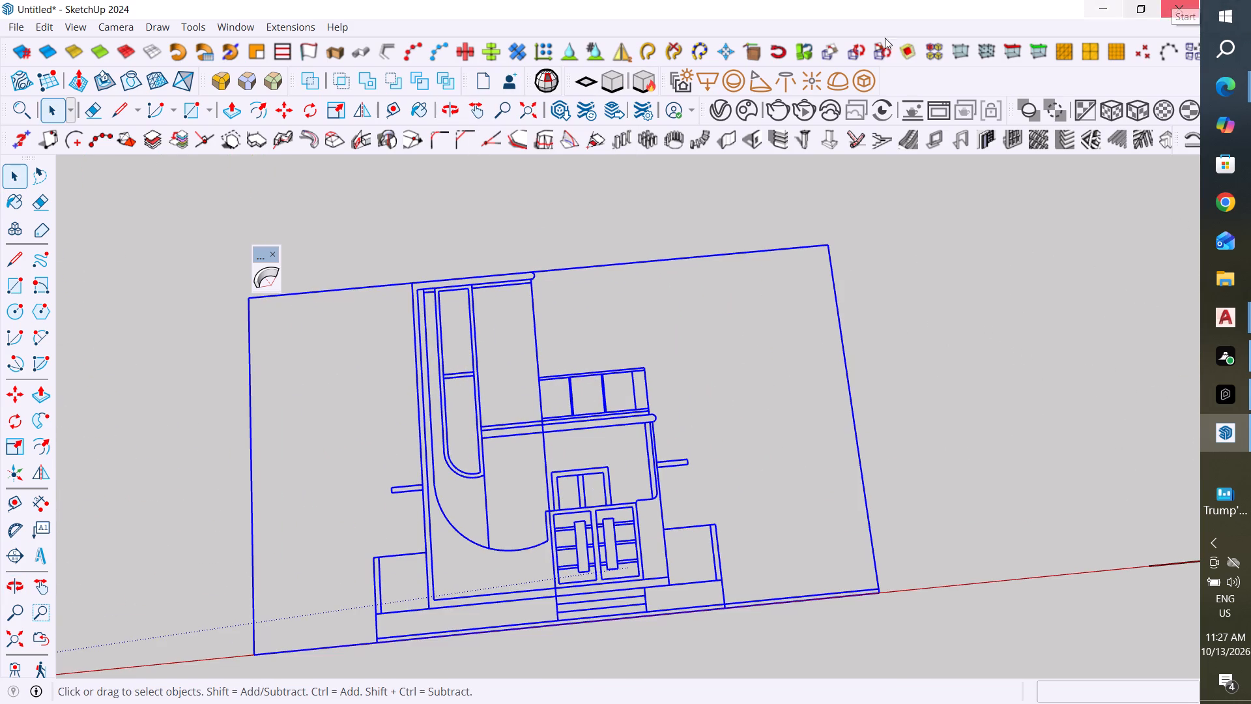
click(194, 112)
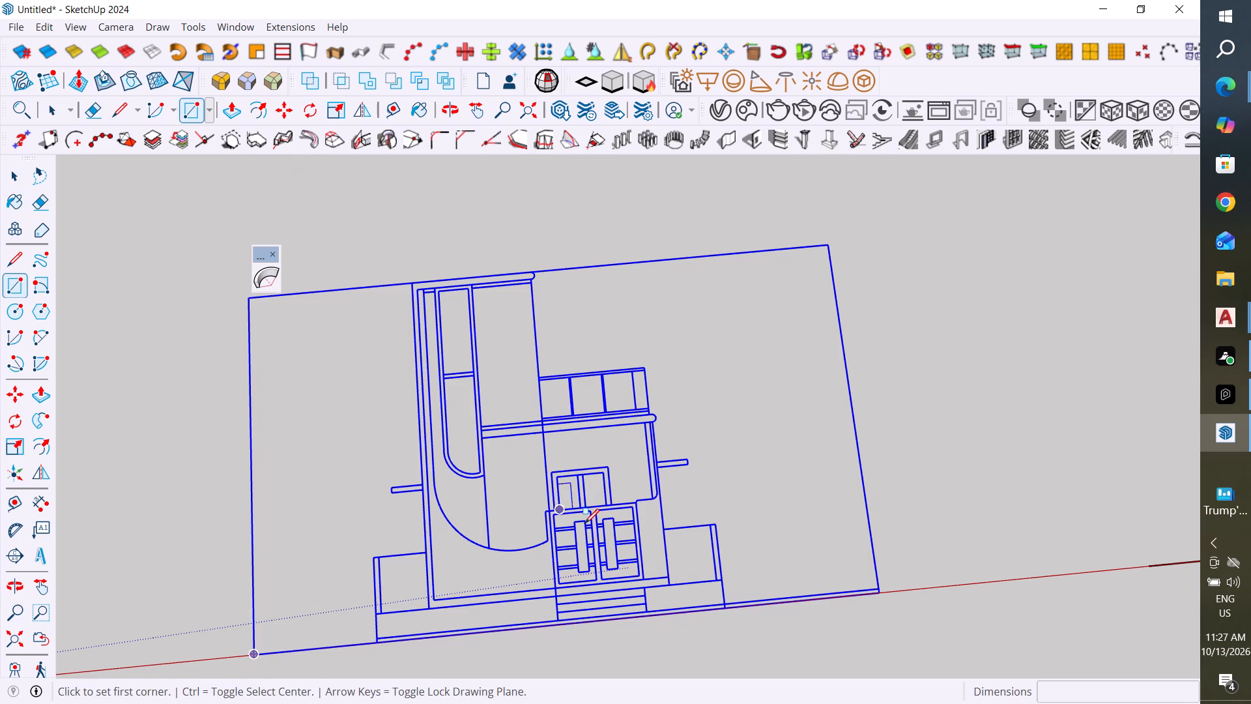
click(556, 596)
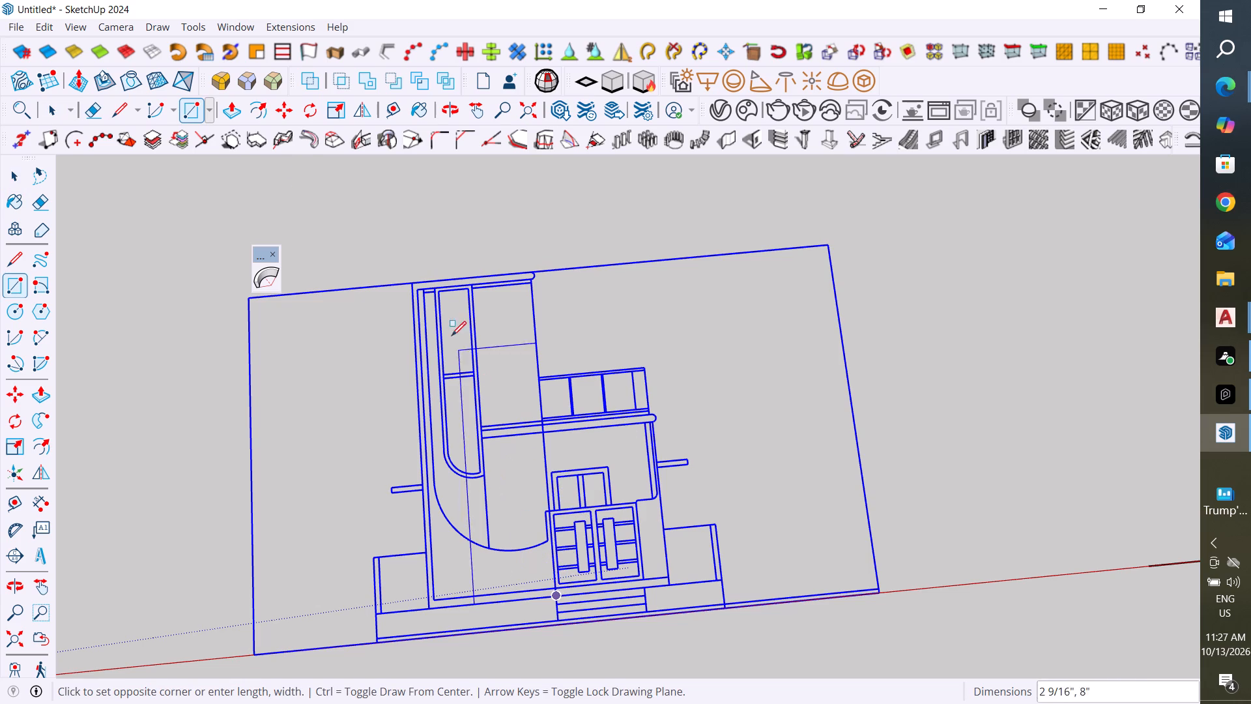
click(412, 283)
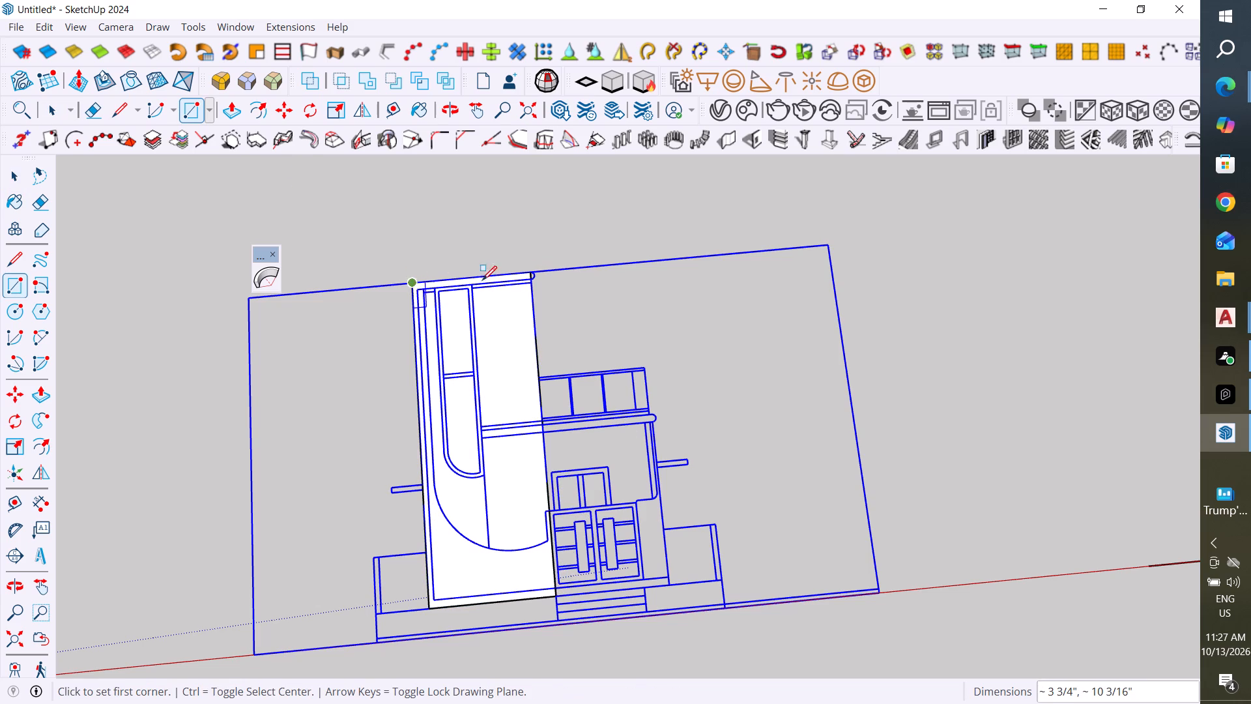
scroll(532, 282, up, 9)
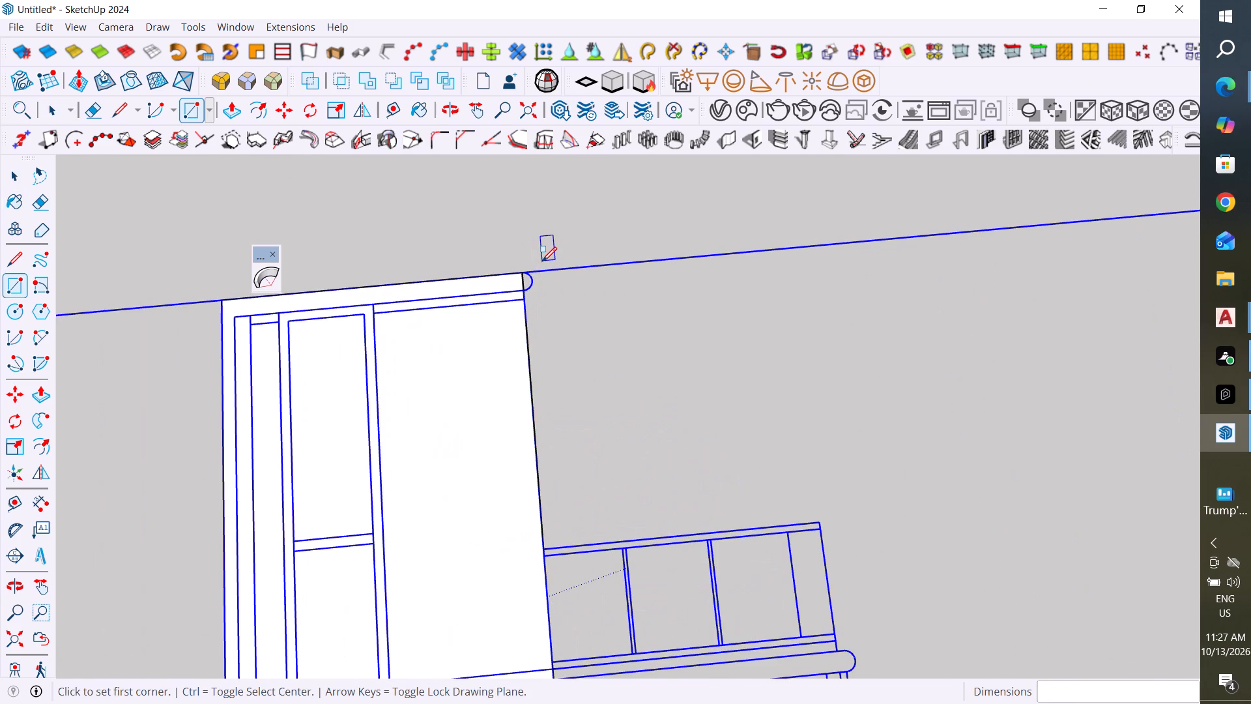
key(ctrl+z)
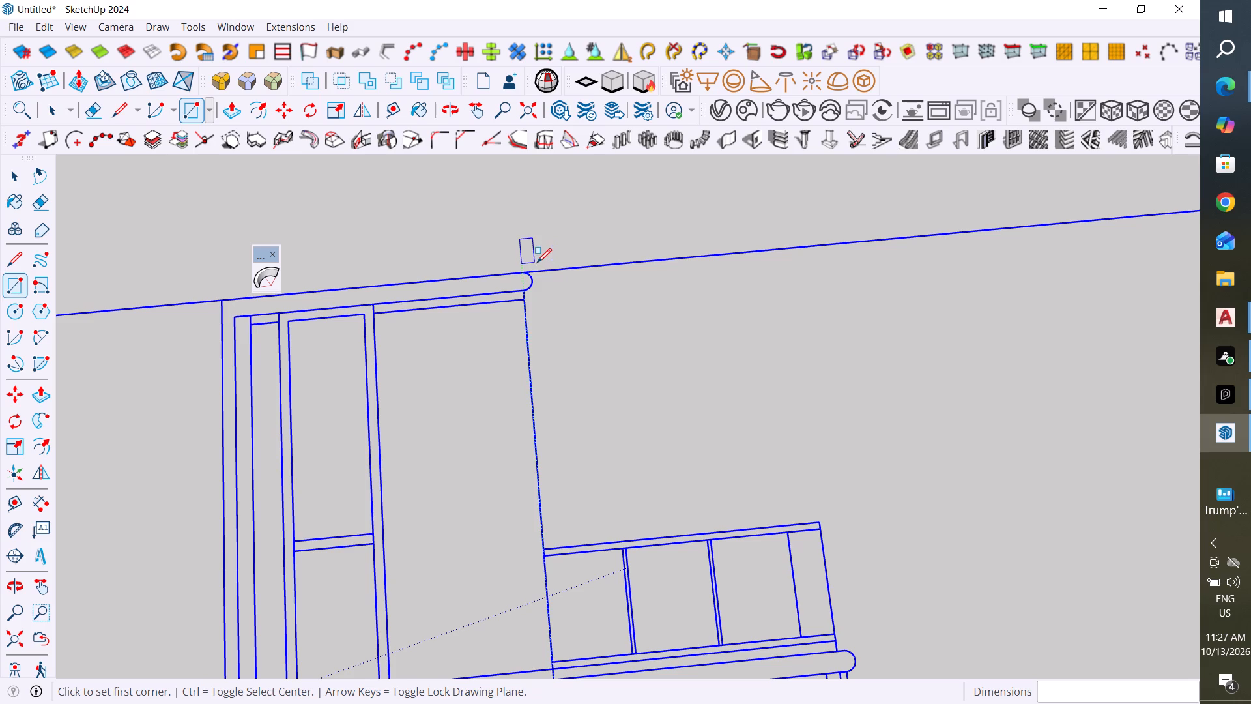
Draw the tower rectangle about 3 3/4" by 9 15/16", from the outer edge just below the top band to the top of the entrance steps.
click(223, 319)
scroll(223, 319, down, 5)
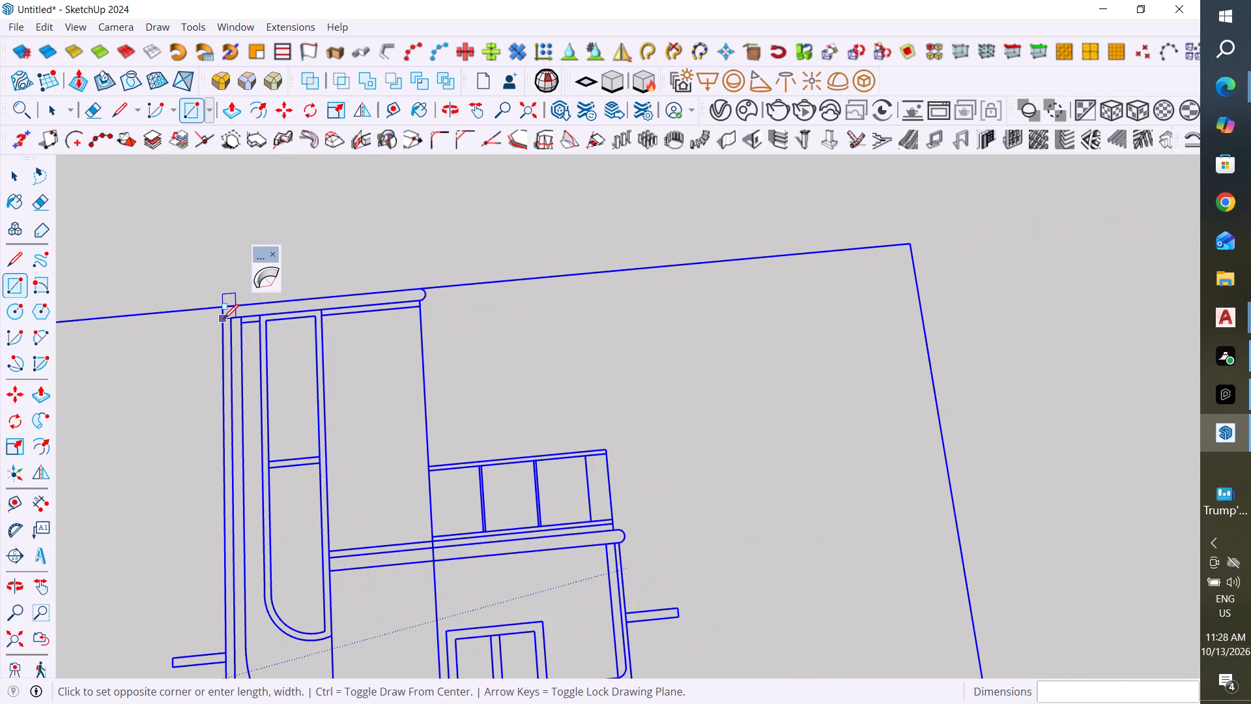
scroll(239, 366, down, 11)
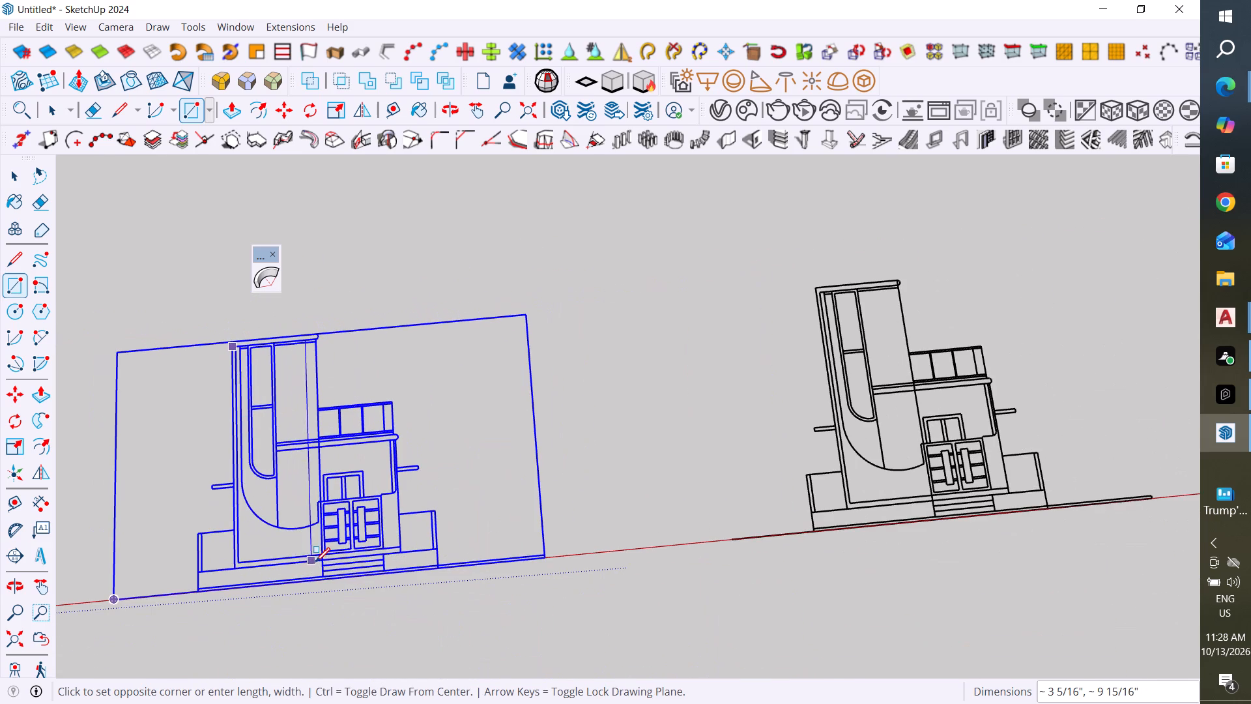
click(320, 563)
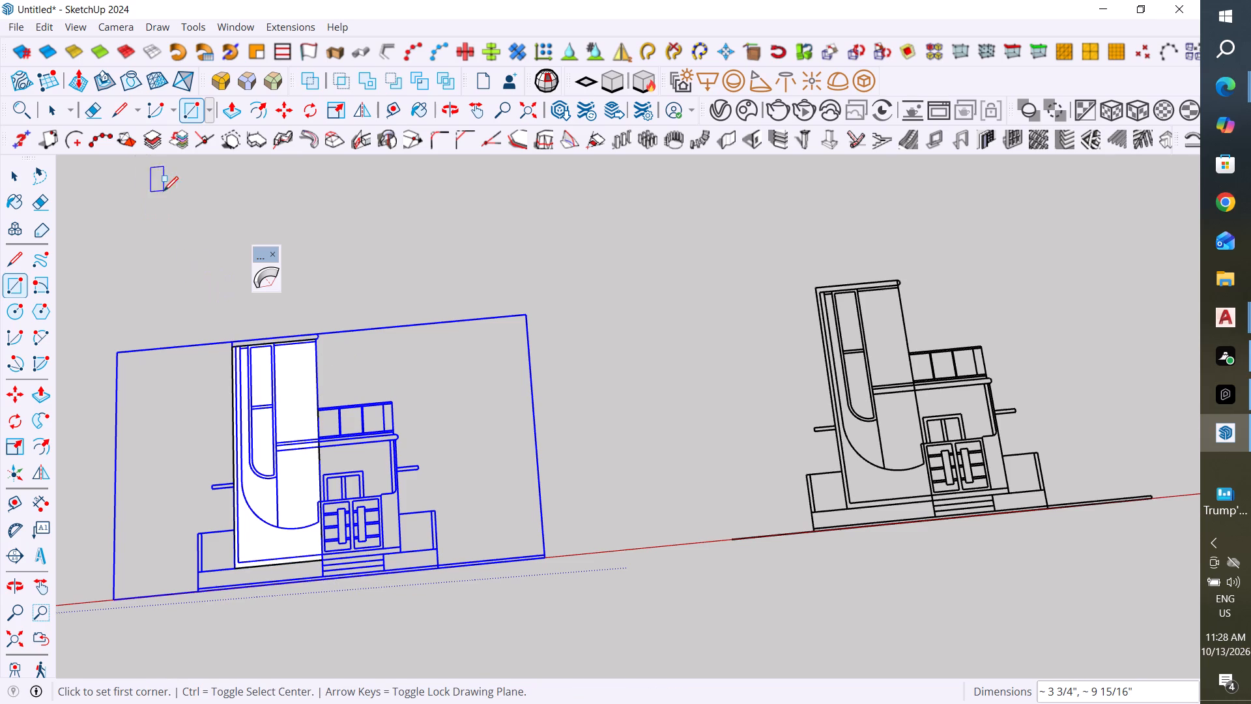
click(18, 169)
Draw a rectangle about 3 3/4" by 1/4" over the tower's top band, from the face's outer top corner to the band's opposite upper end.
scroll(247, 320, up, 4)
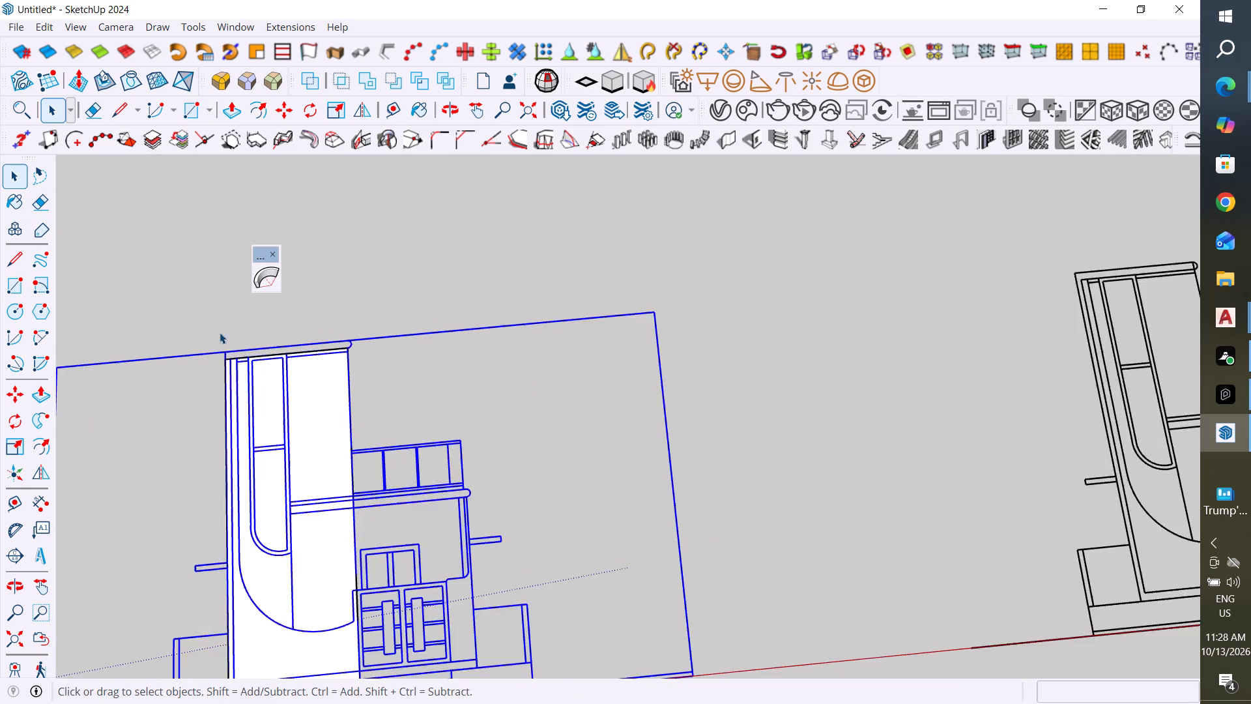
scroll(220, 332, up, 14)
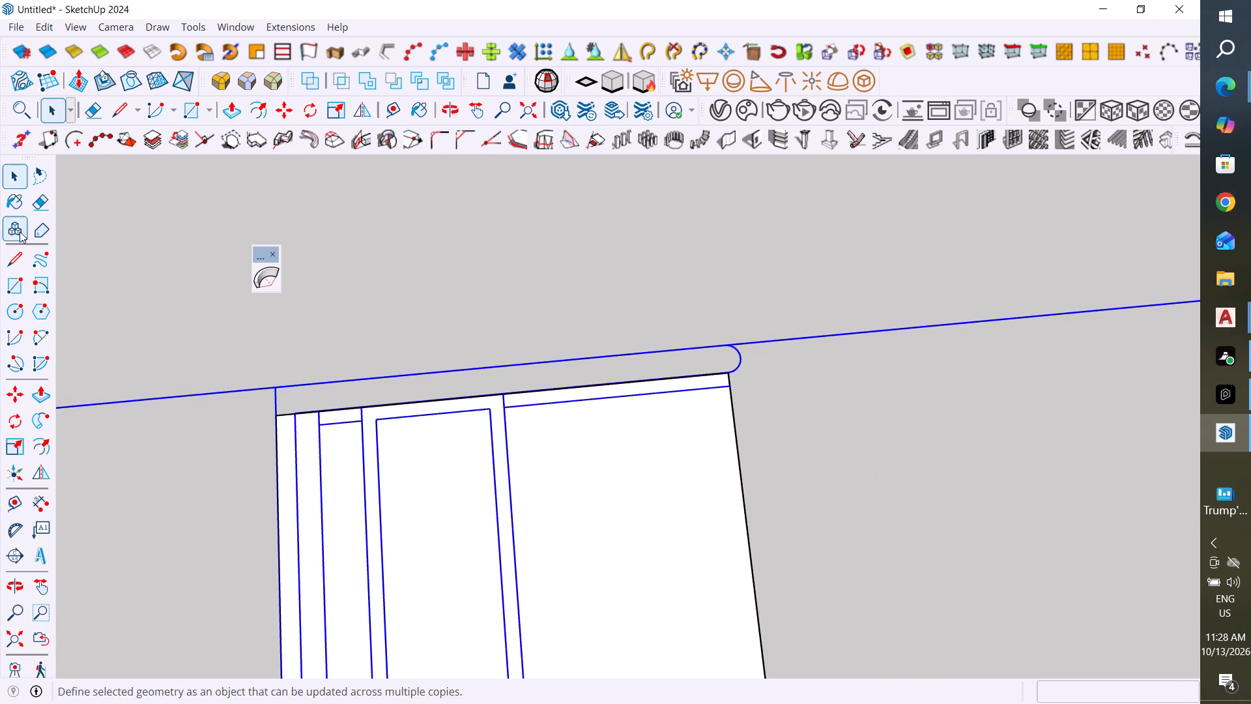
click(192, 113)
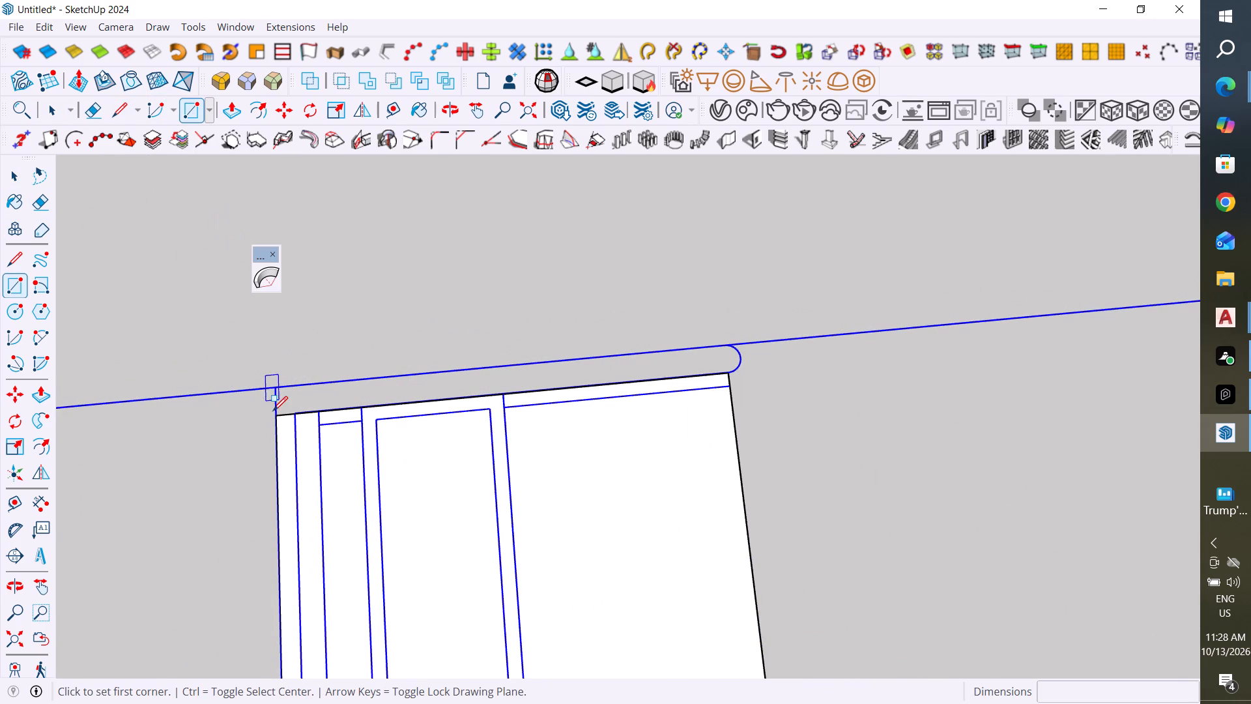
click(276, 418)
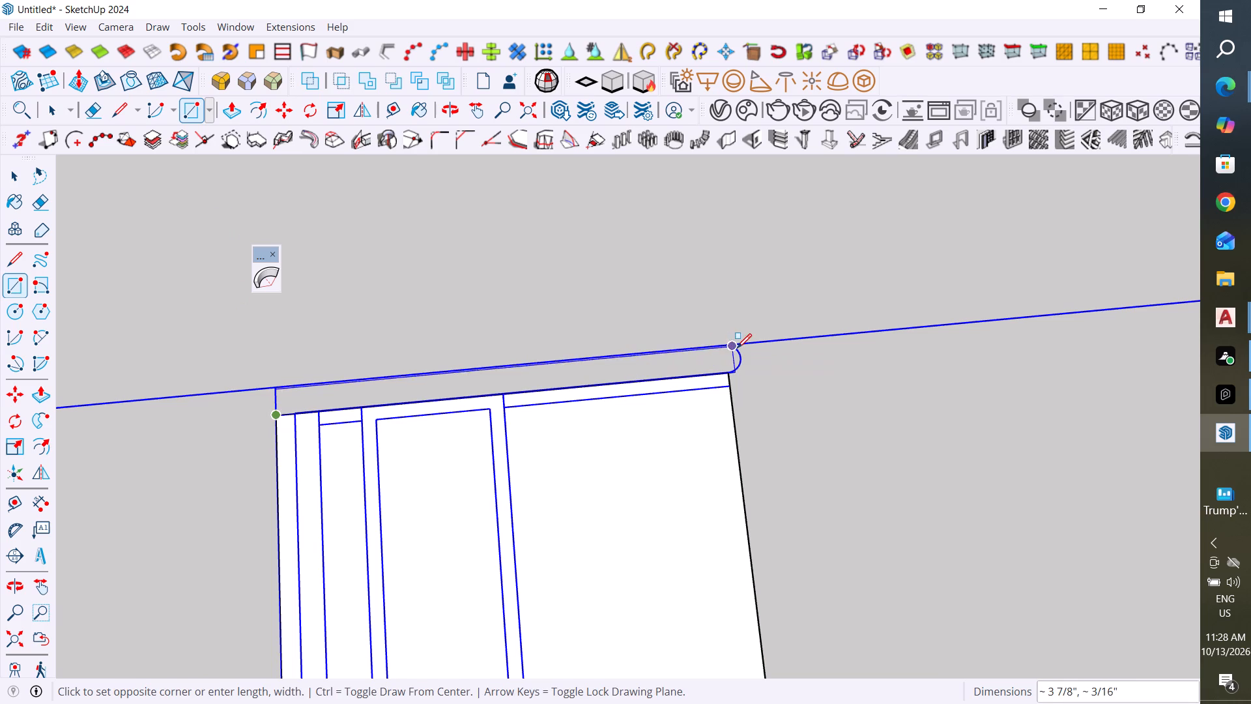
click(729, 340)
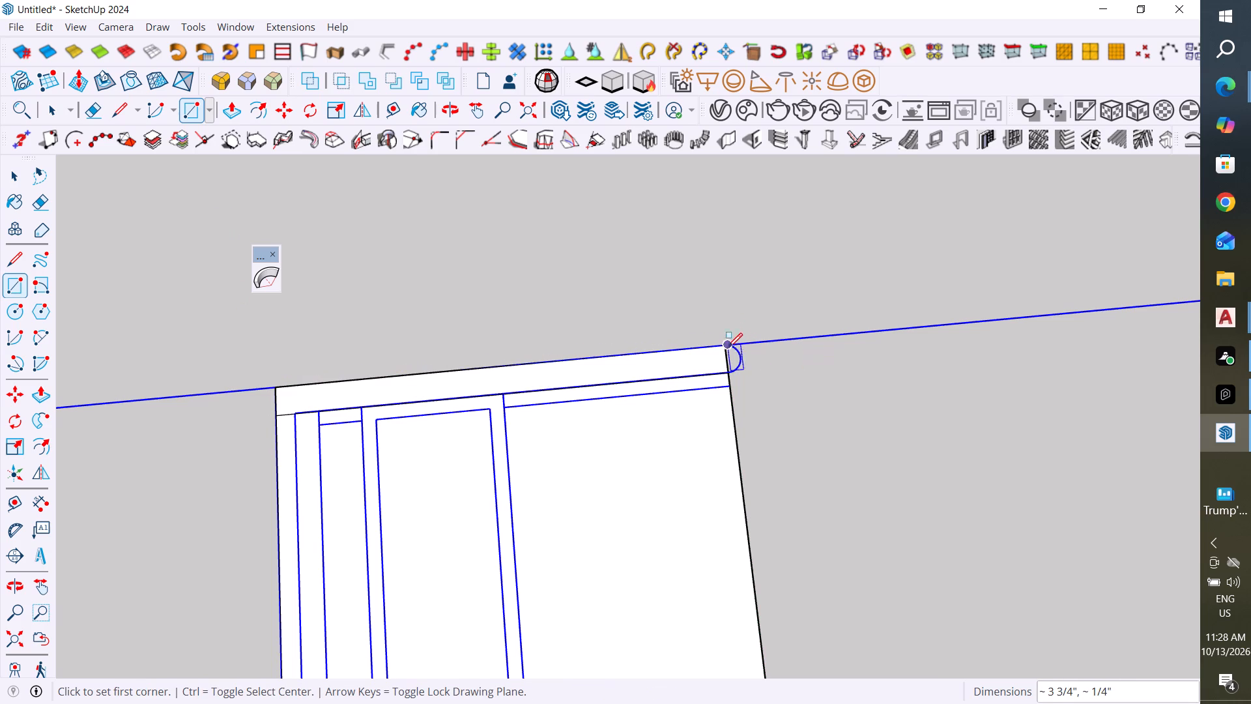
Delete the short edge closing the tower's top-band rectangle at the band's rounded end.
scroll(733, 353, up, 15)
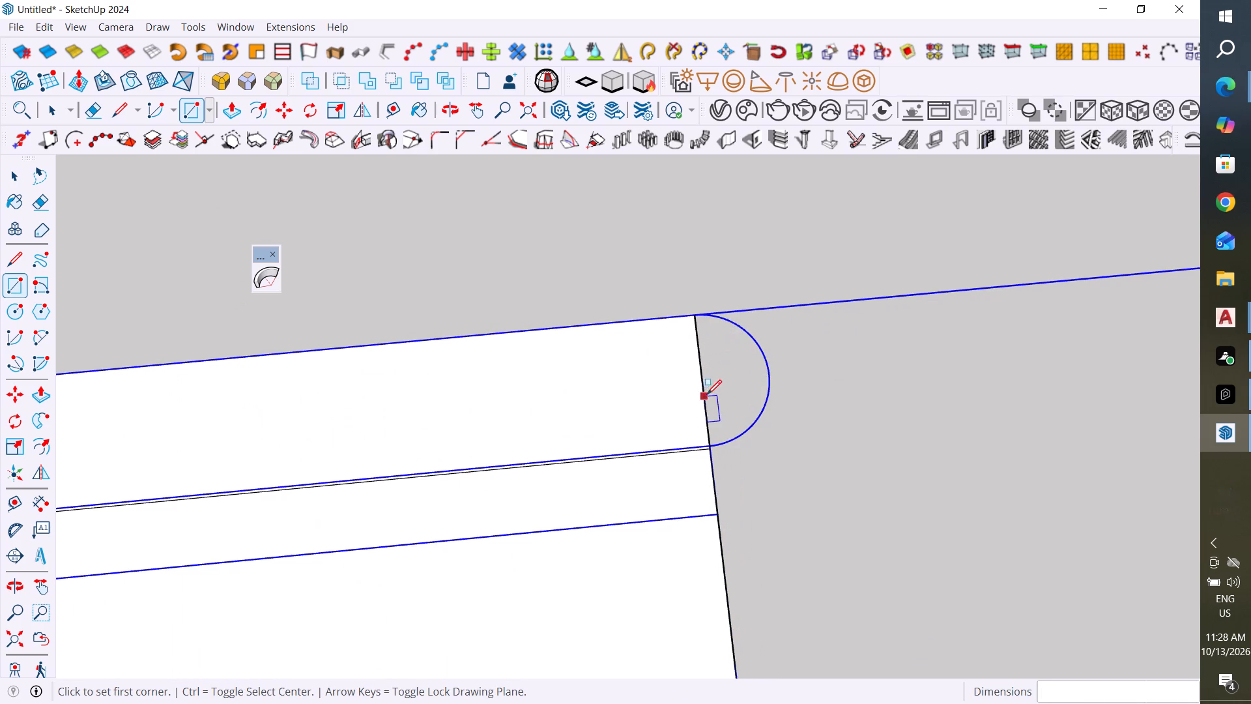
key(Escape)
key(Escape)
click(16, 181)
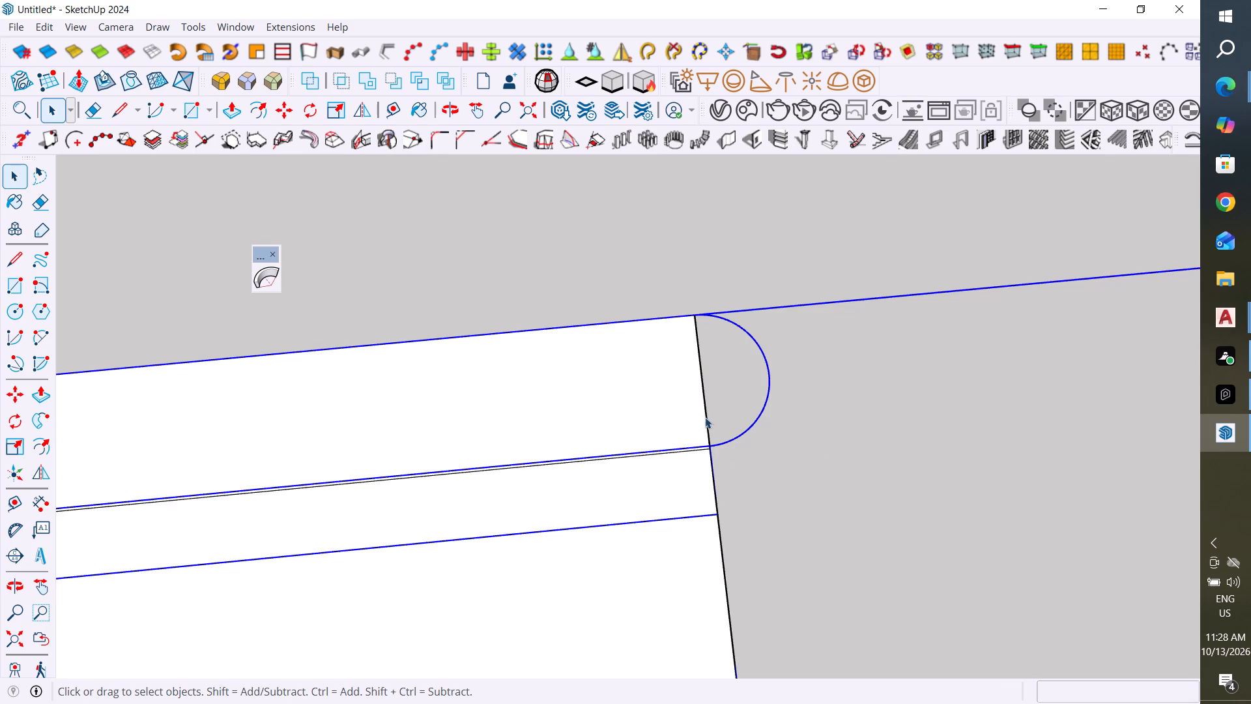
click(707, 417)
key(Delete)
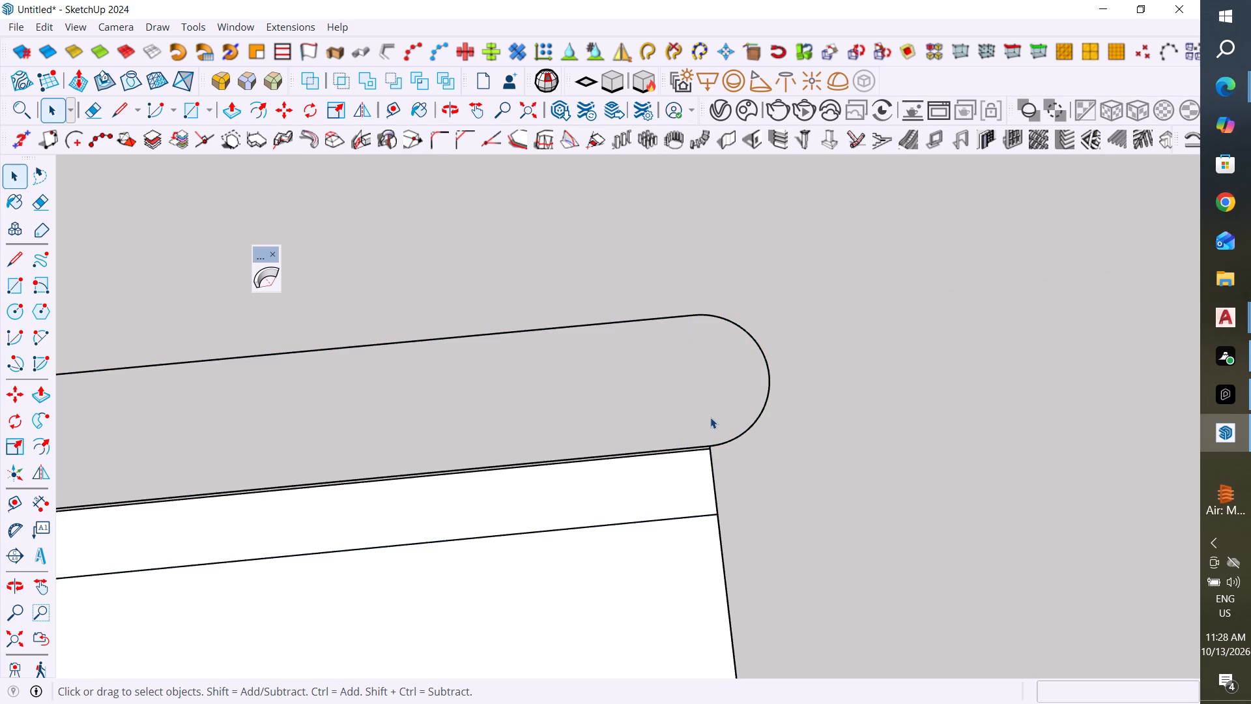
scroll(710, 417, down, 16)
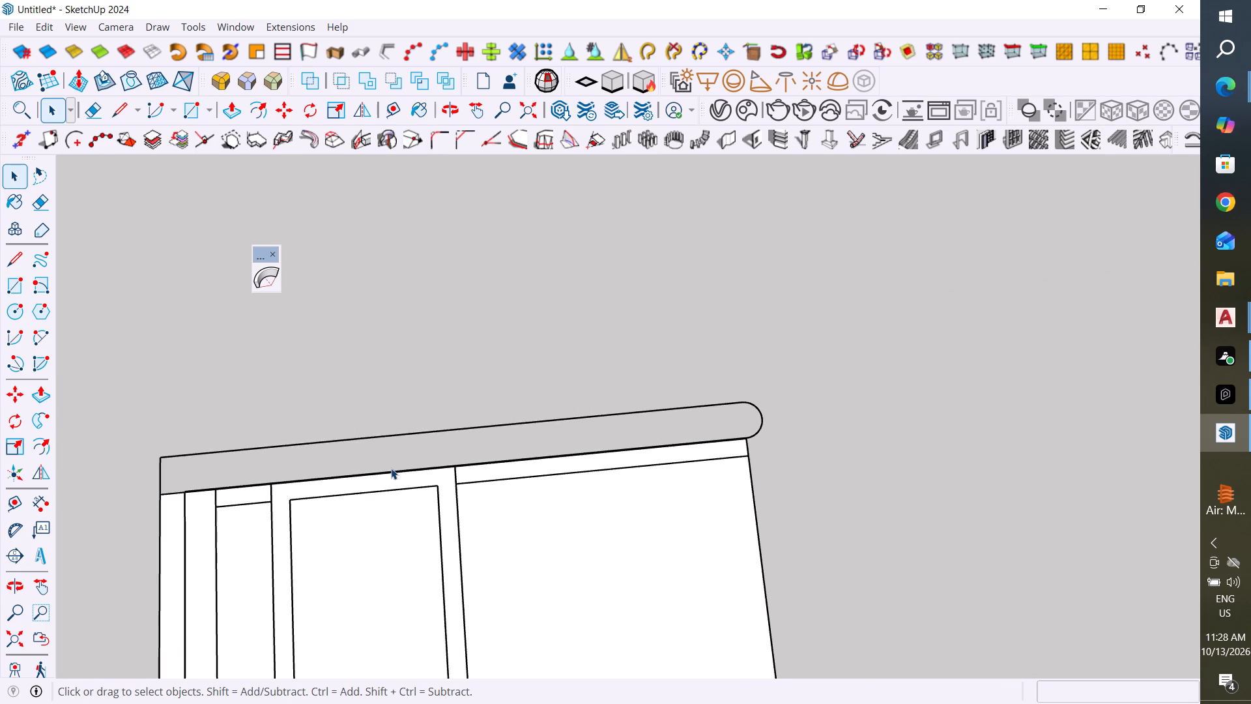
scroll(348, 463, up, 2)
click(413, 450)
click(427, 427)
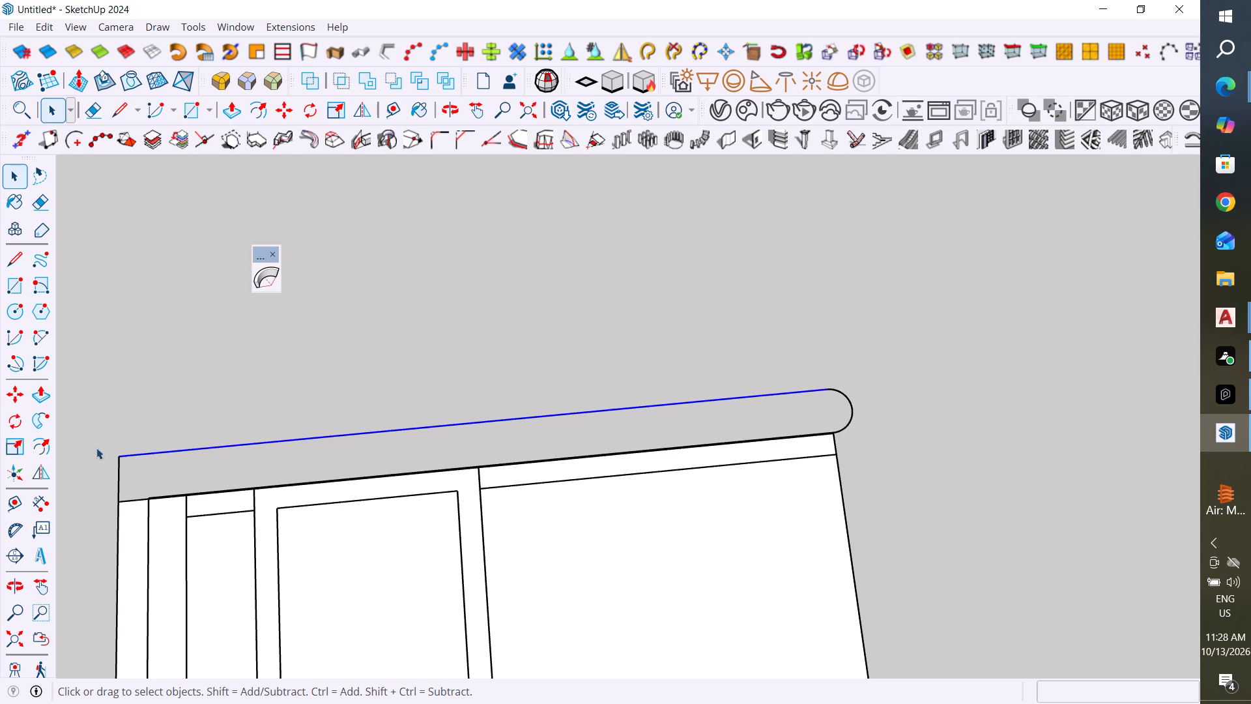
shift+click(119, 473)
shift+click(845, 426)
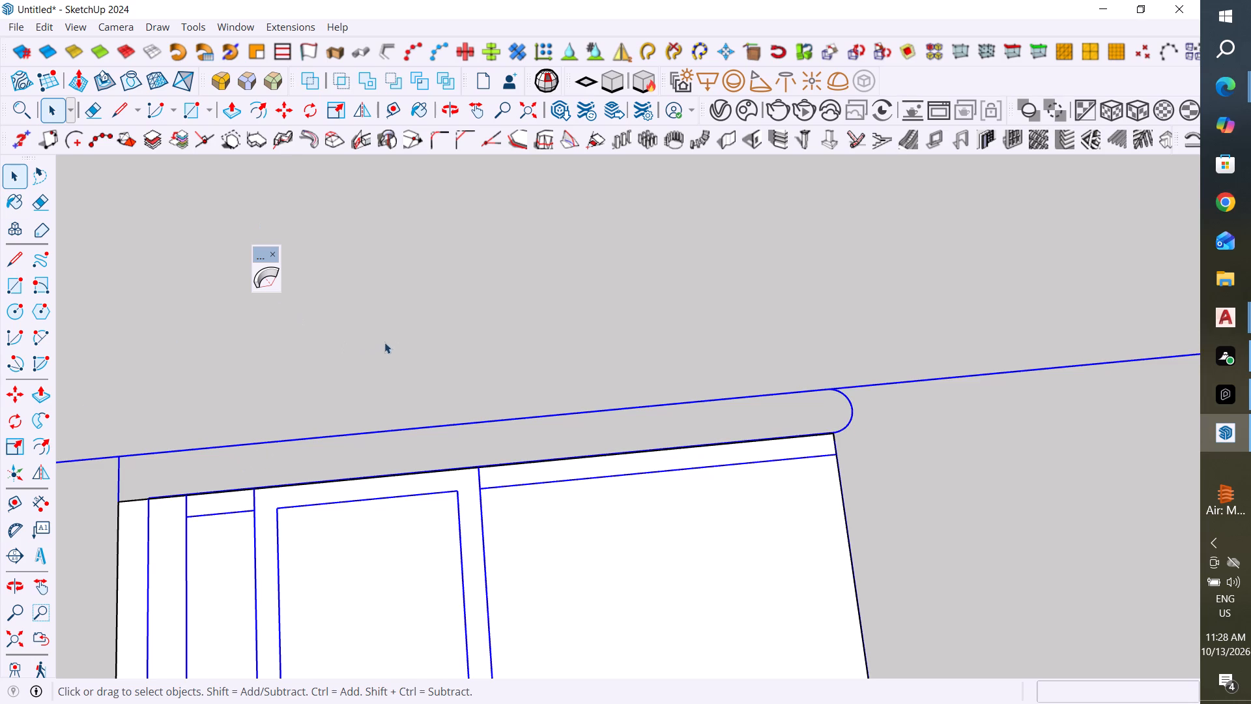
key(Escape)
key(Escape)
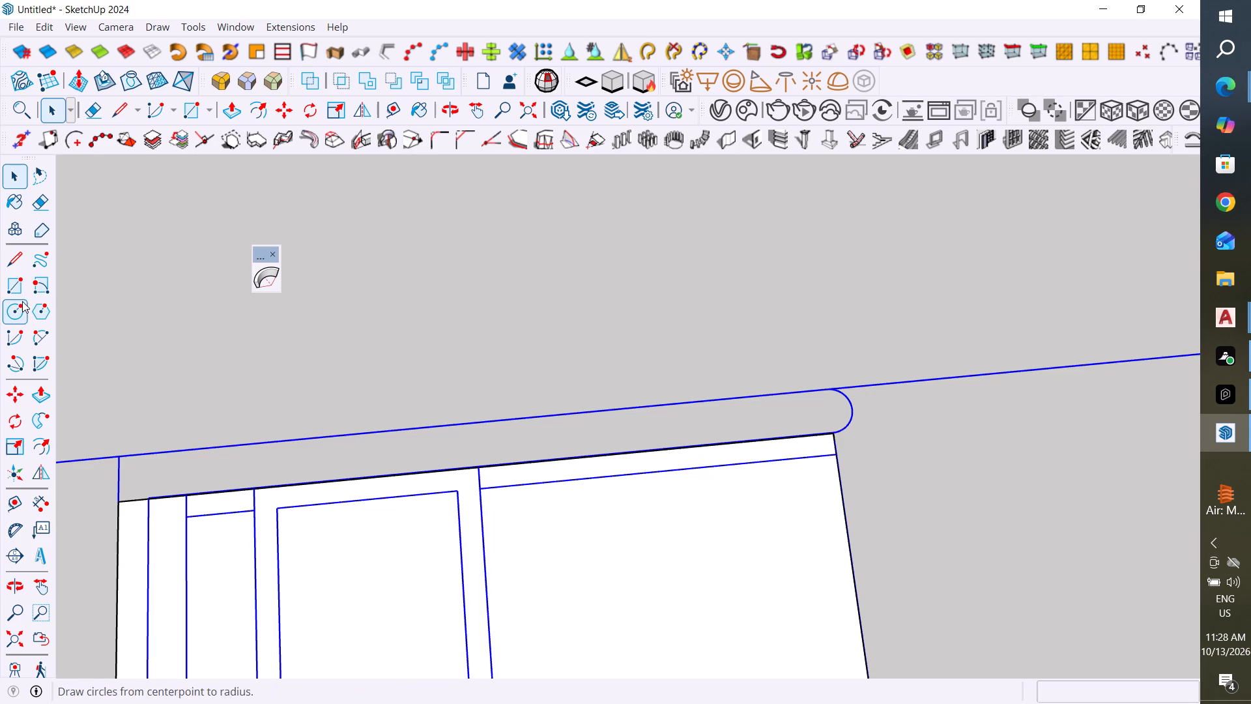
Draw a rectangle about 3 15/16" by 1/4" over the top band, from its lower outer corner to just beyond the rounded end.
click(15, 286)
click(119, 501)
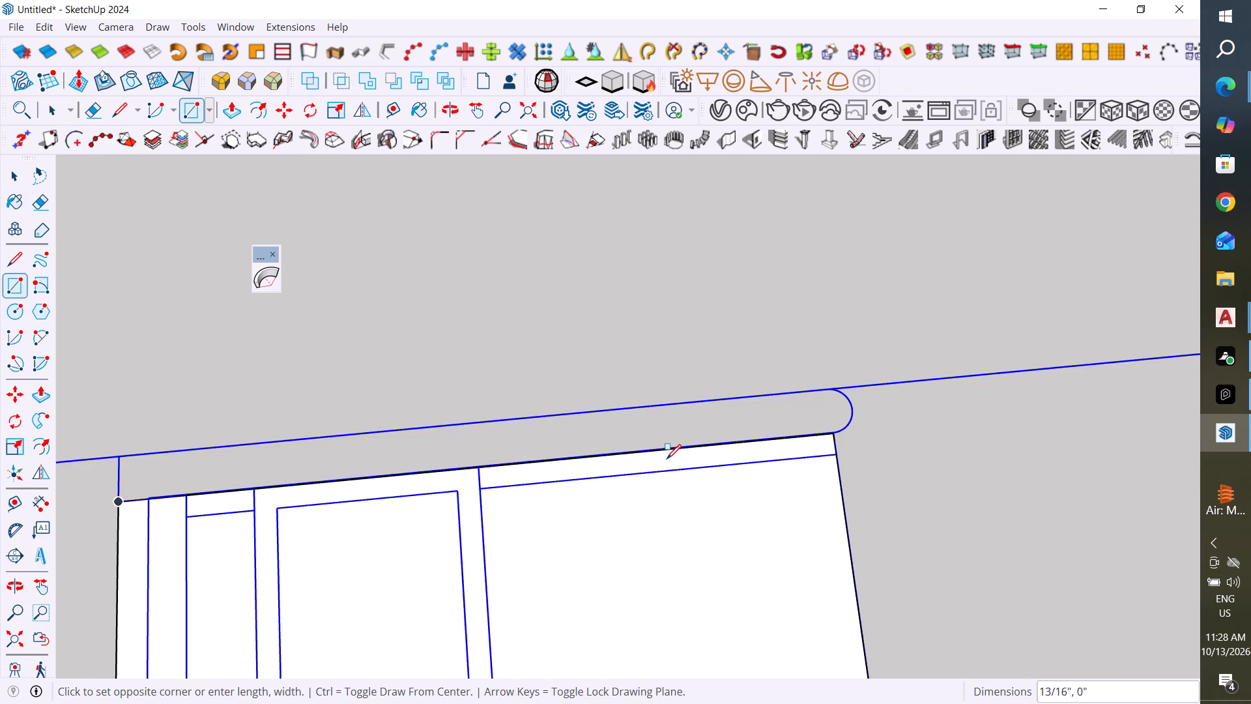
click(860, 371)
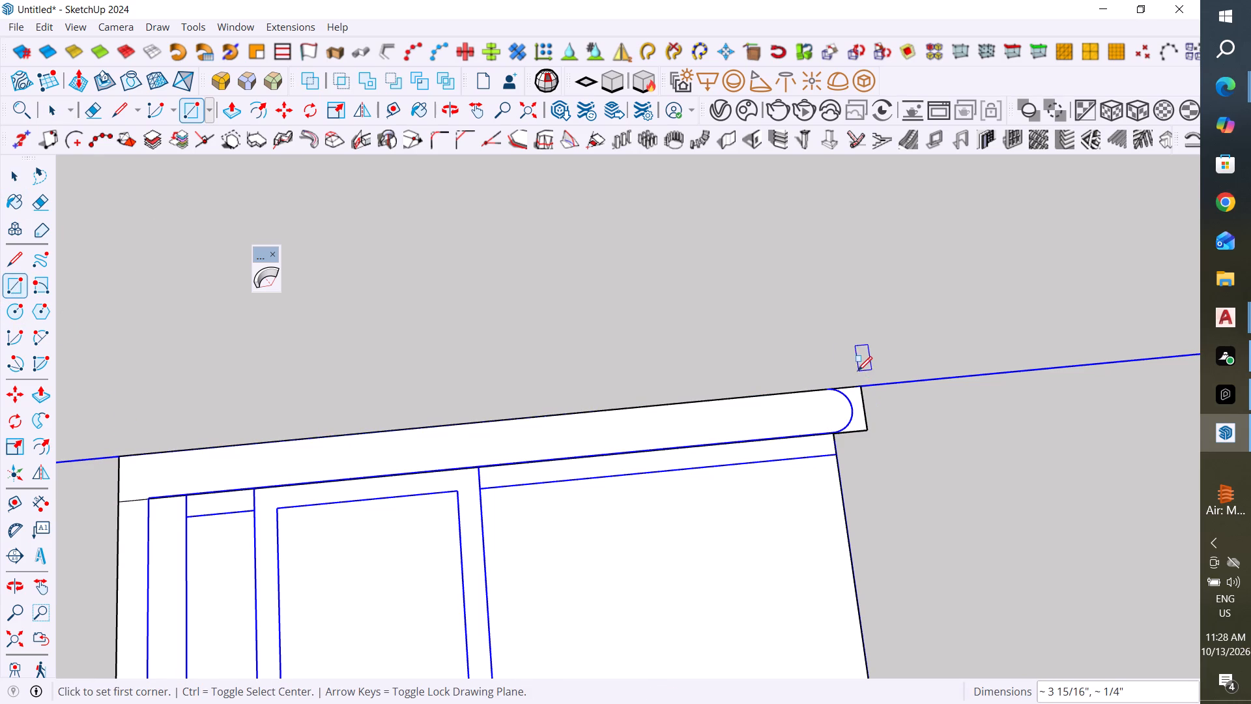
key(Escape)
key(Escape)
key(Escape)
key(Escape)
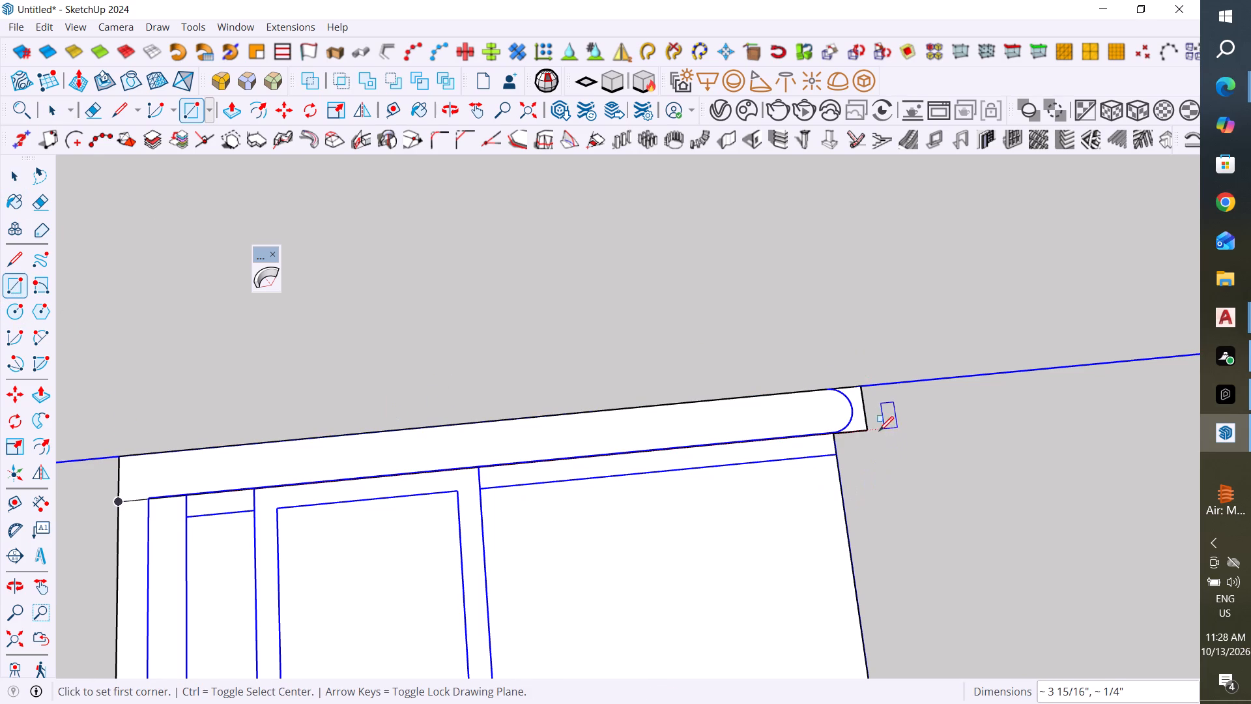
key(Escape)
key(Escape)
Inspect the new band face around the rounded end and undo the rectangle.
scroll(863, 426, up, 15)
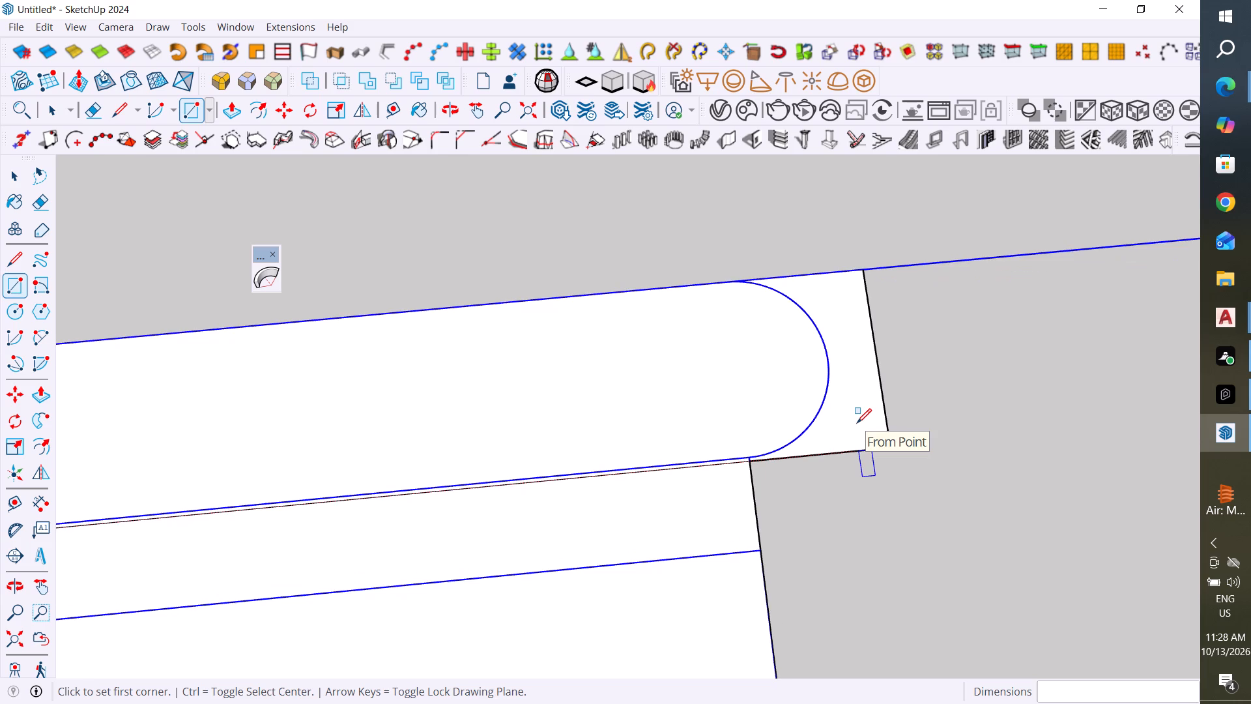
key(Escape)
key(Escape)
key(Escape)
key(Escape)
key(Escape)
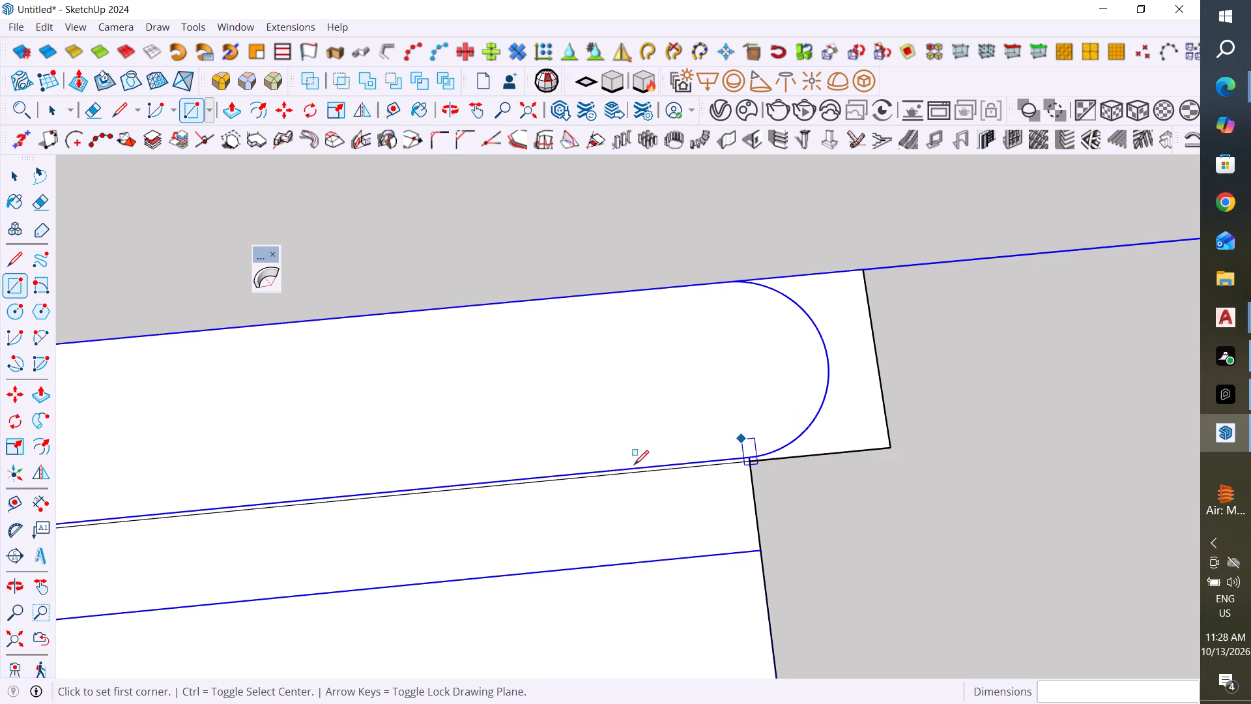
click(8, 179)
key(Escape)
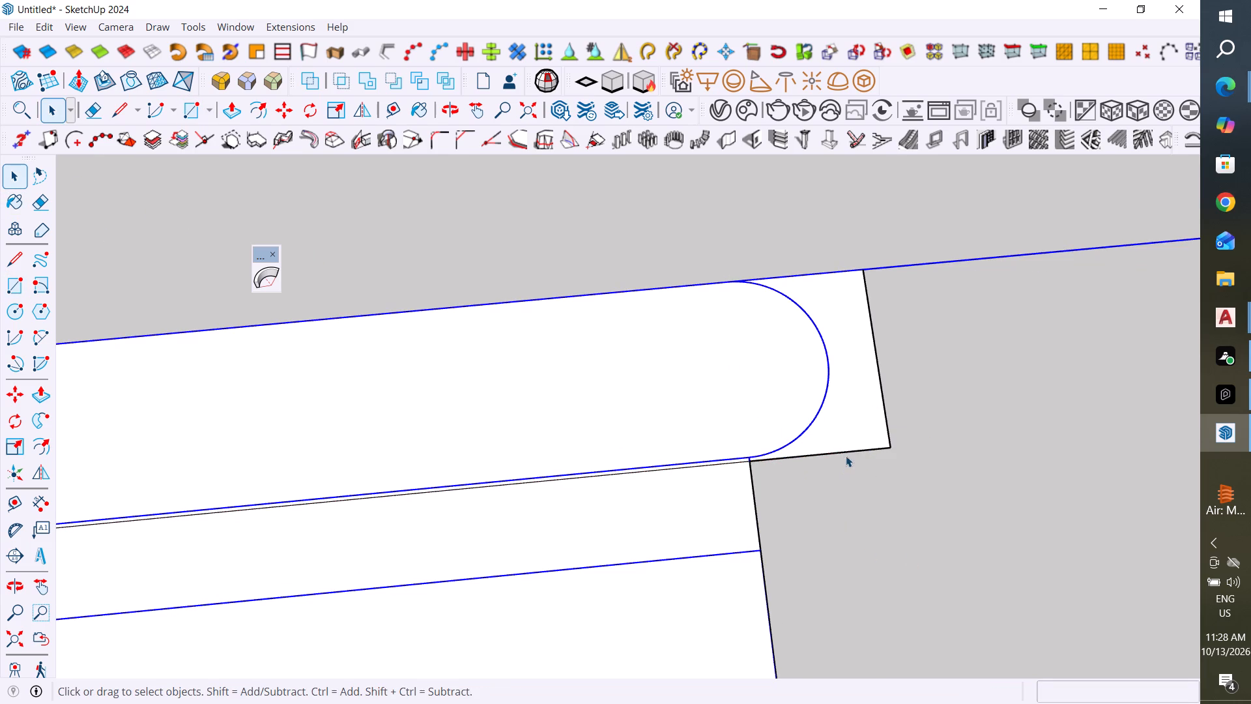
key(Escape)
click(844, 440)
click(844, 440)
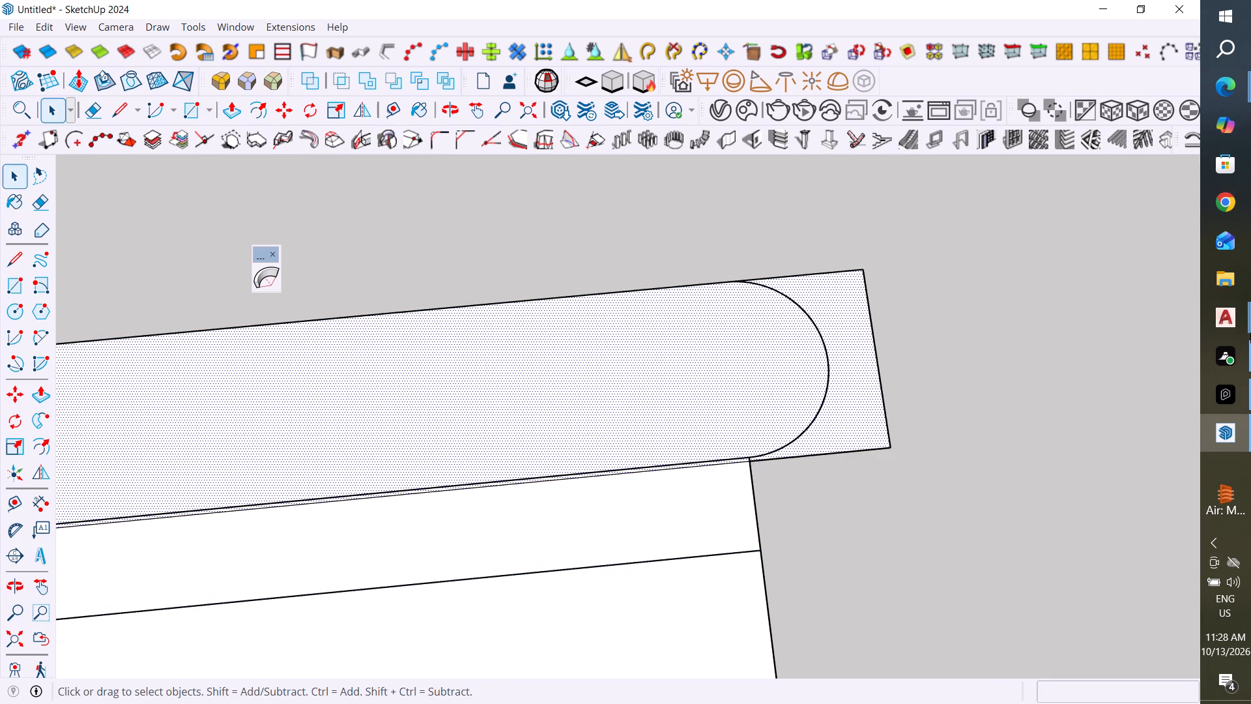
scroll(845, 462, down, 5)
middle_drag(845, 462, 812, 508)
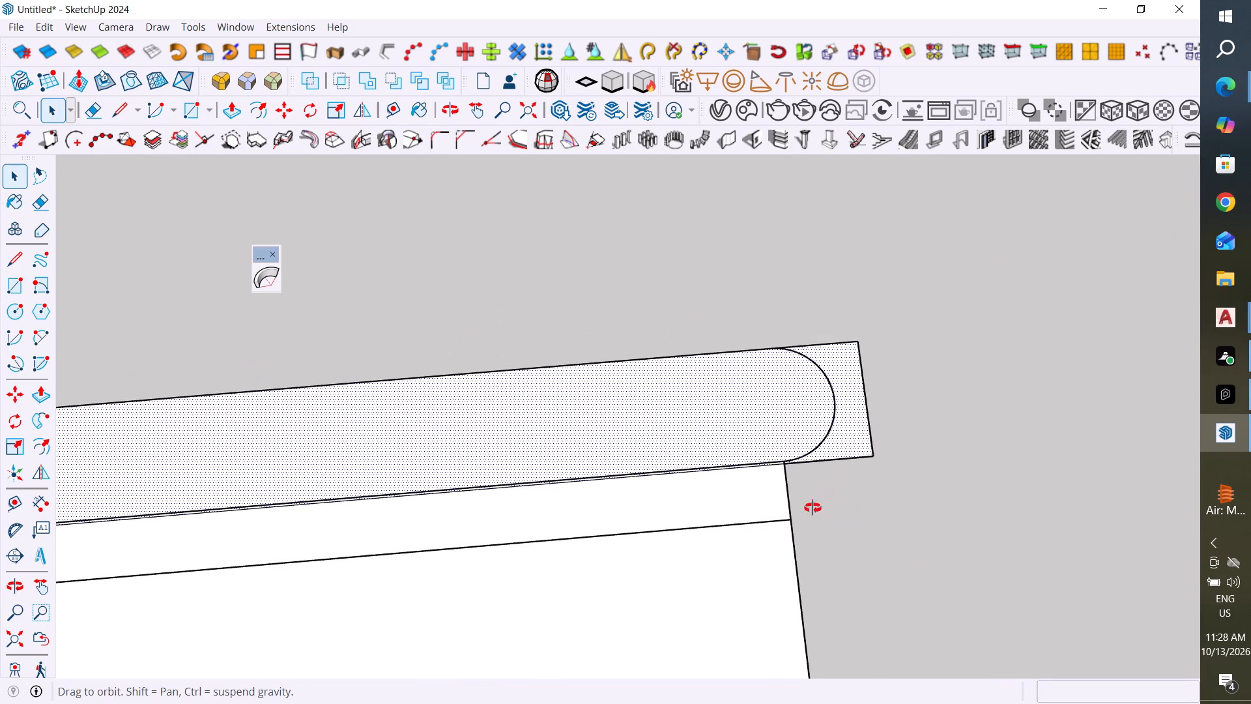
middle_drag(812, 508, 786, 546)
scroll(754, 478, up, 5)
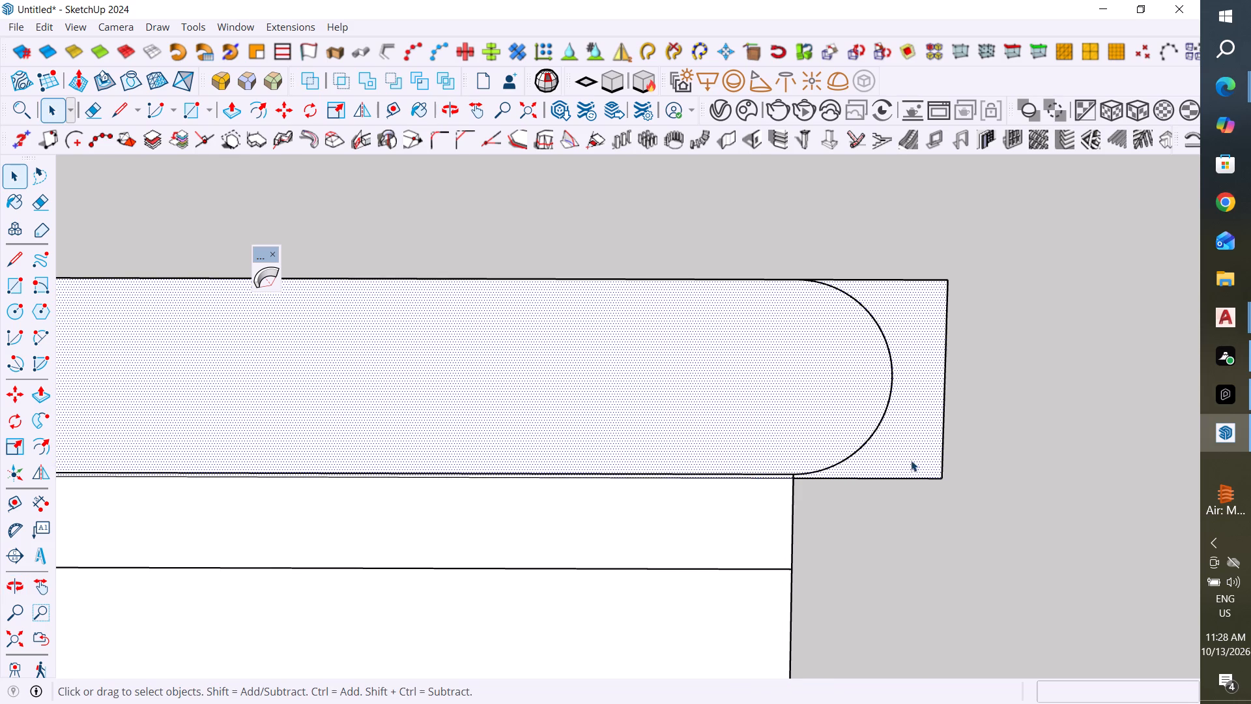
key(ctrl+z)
Draw a rectangle 3 15/16" by 3/8" from the band's lower outer corner, extending above the band and beyond its rounded end.
scroll(869, 480, down, 5)
middle_drag(819, 501, 893, 484)
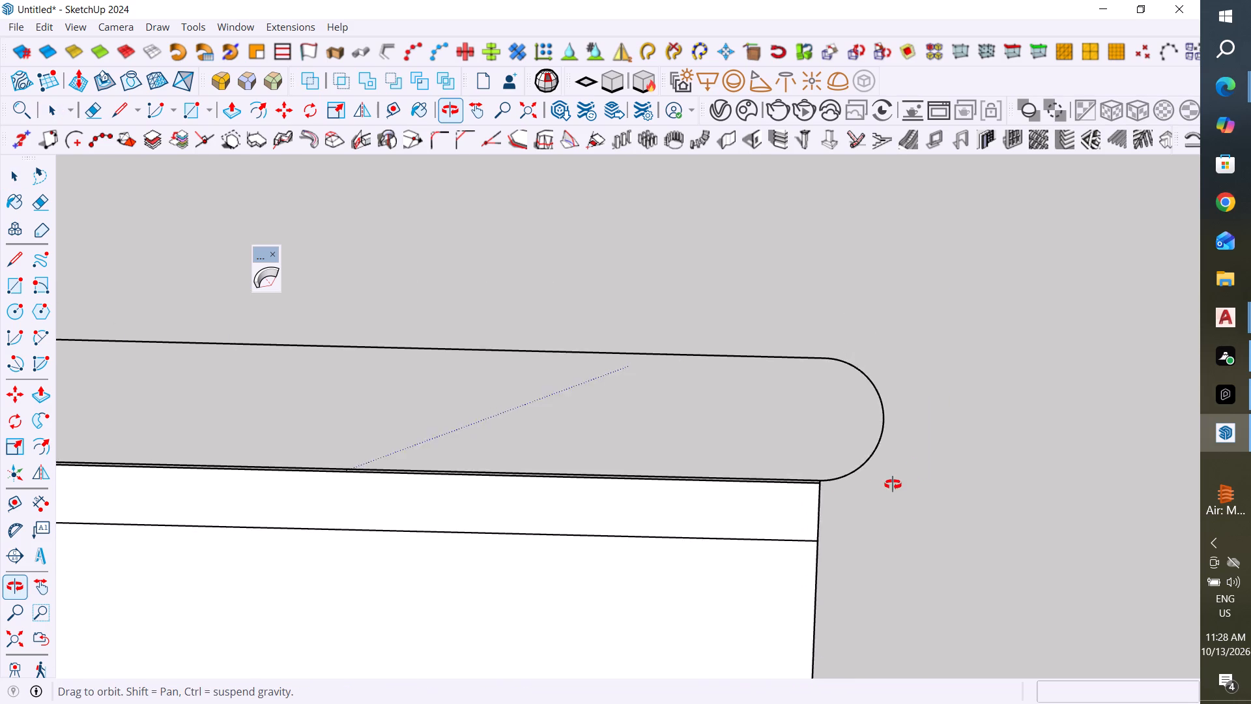
middle_drag(893, 484, 880, 328)
scroll(690, 506, down, 6)
middle_drag(721, 530, 802, 398)
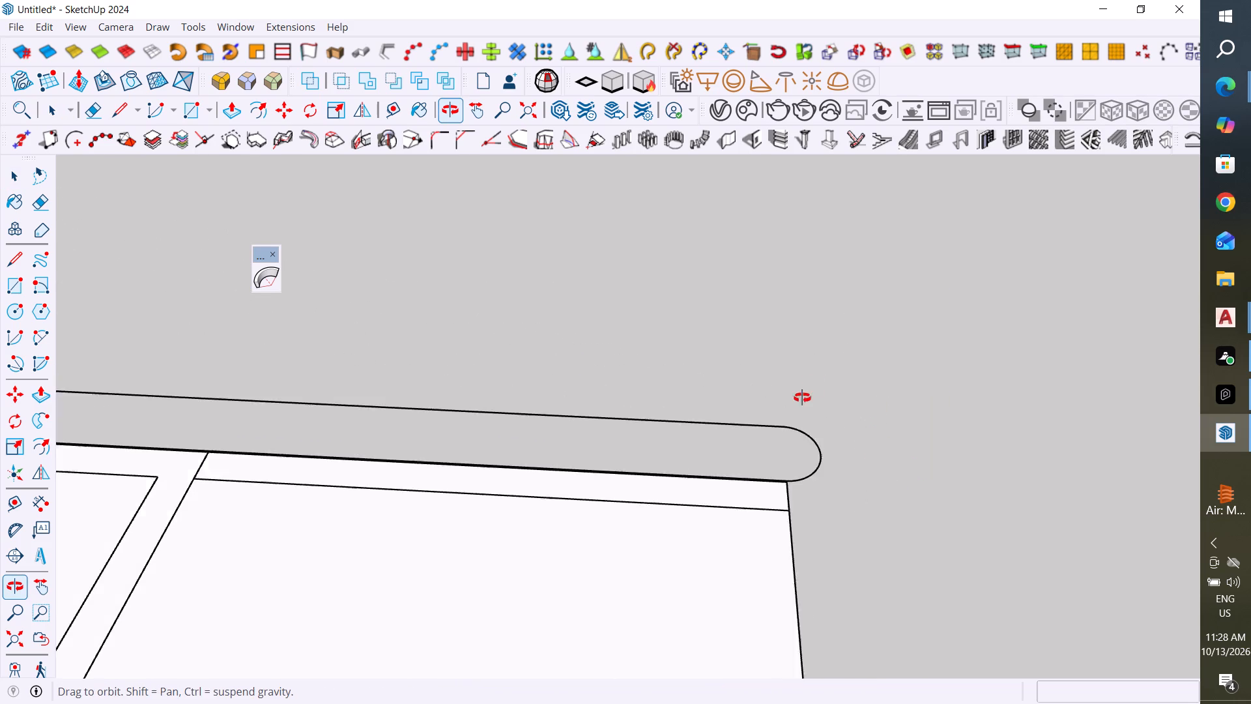
middle_drag(802, 398, 884, 389)
scroll(964, 488, down, 12)
middle_drag(966, 490, 915, 627)
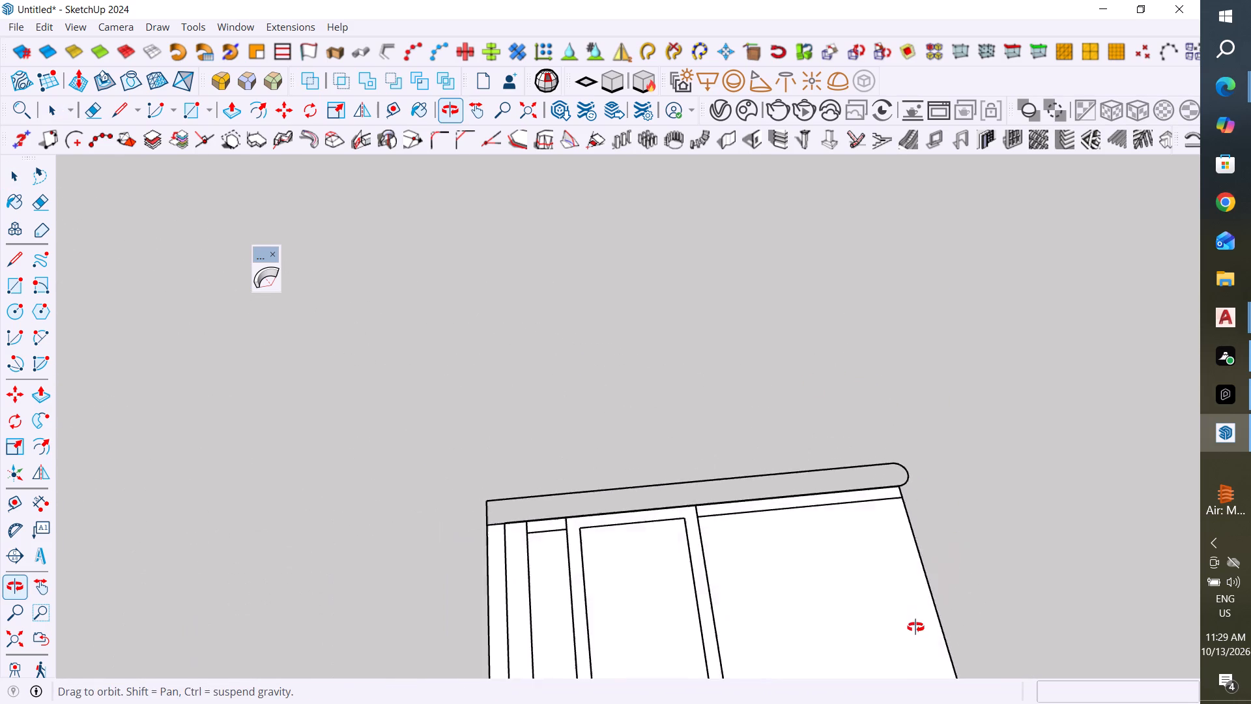
middle_drag(915, 627, 899, 655)
scroll(697, 544, up, 6)
scroll(1097, 454, up, 4)
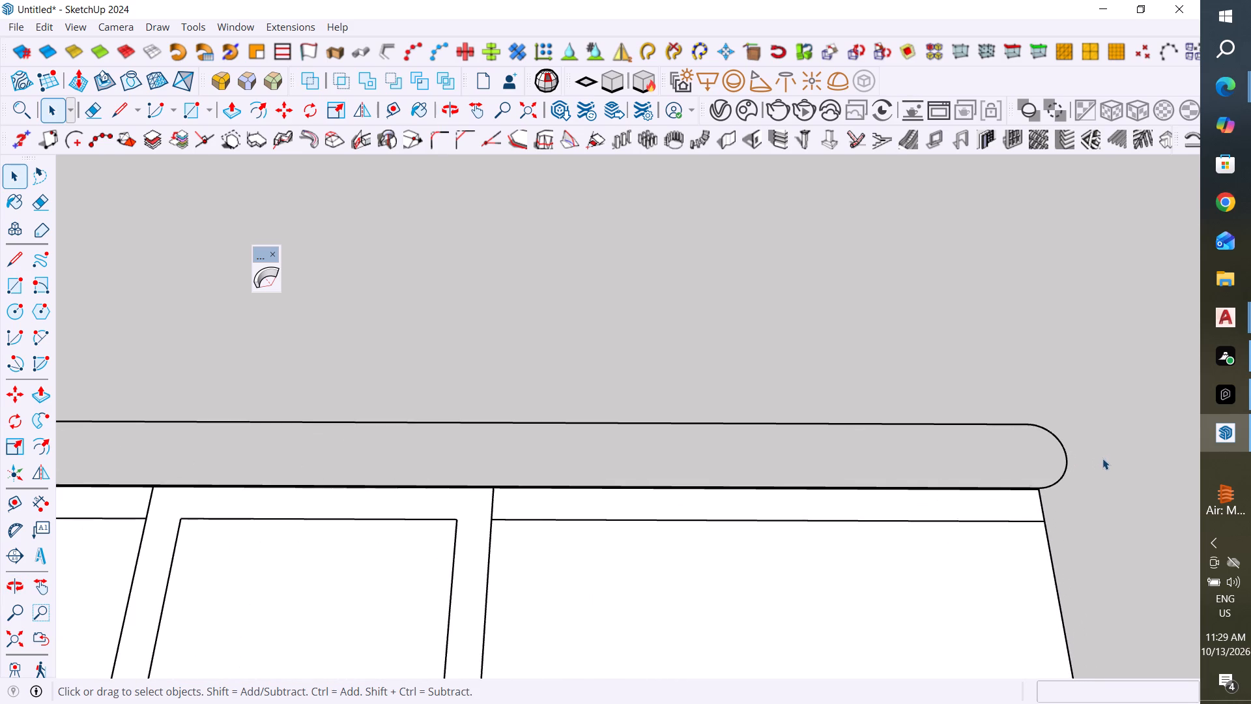
scroll(1106, 463, down, 3)
middle_drag(959, 403, 962, 490)
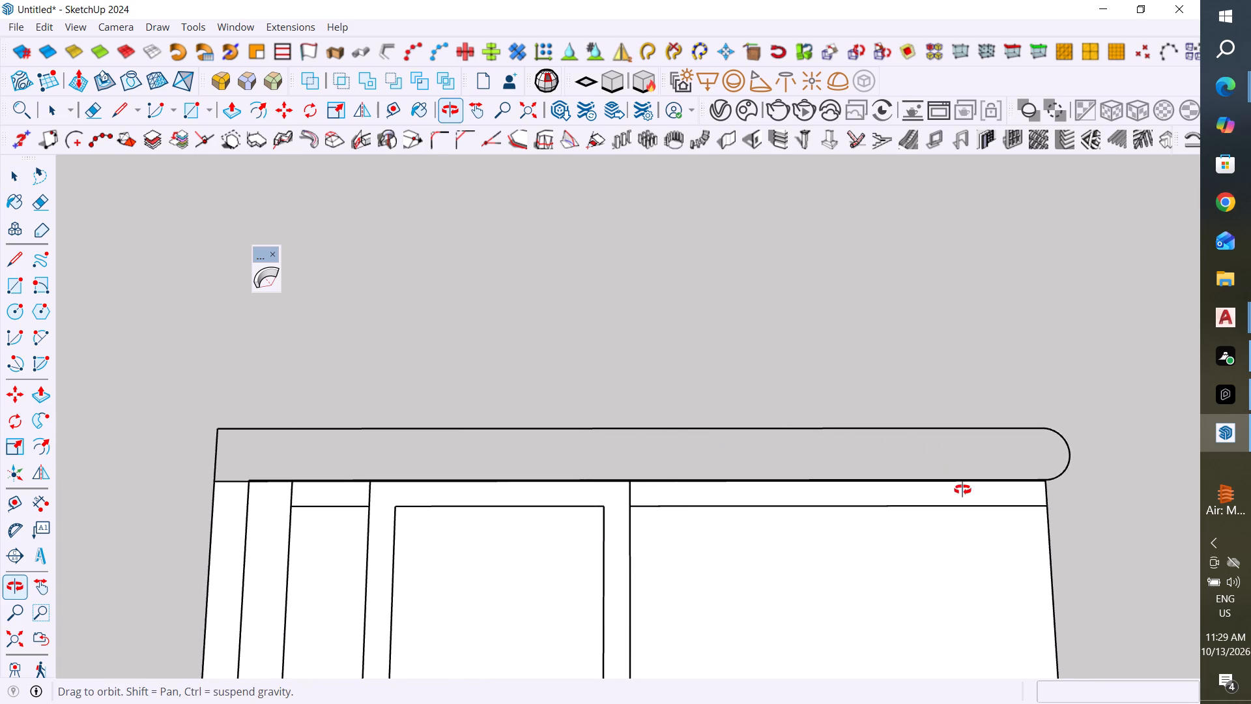
middle_drag(962, 490, 963, 499)
scroll(890, 508, up, 2)
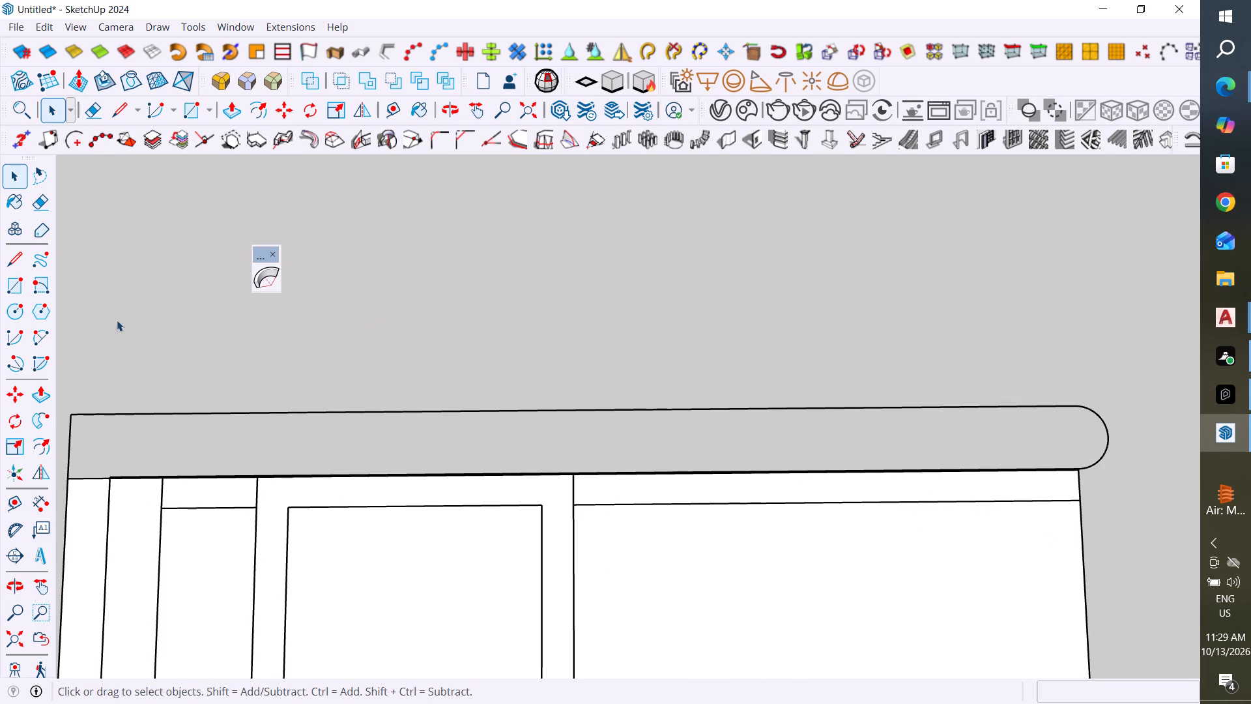
click(20, 286)
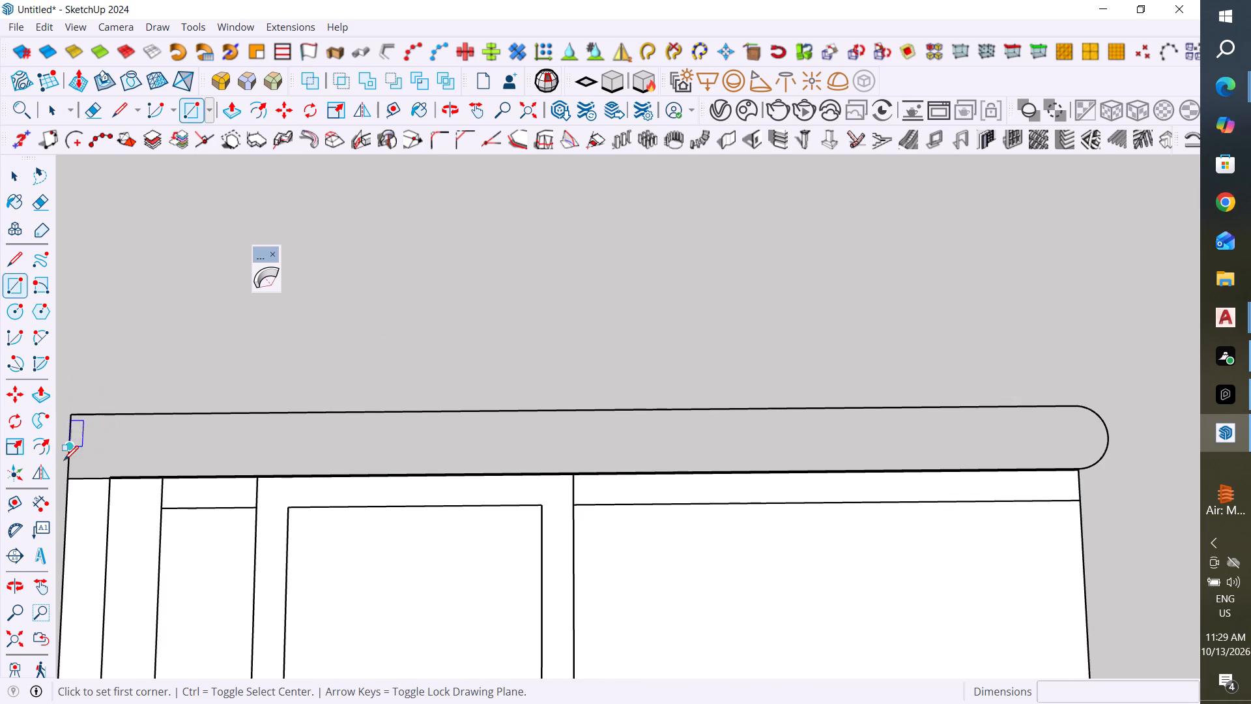
click(66, 482)
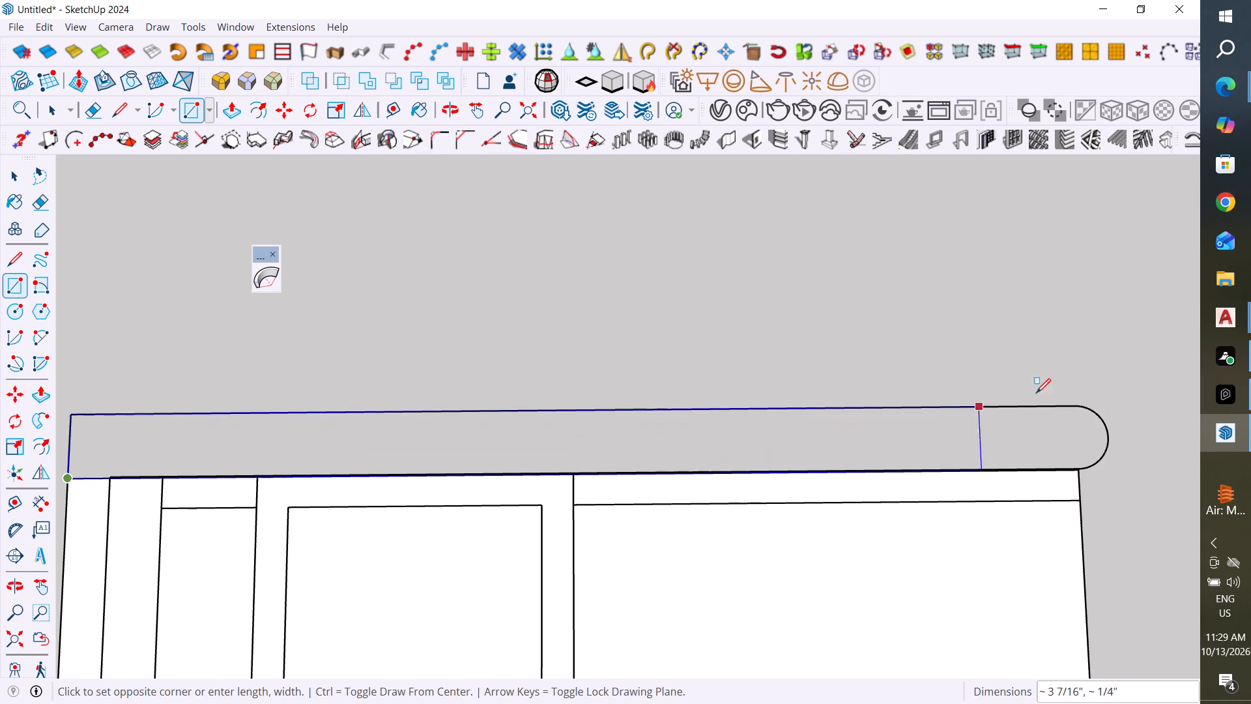
click(1117, 365)
key(Escape)
key(Escape)
key(Escape)
key(Escape)
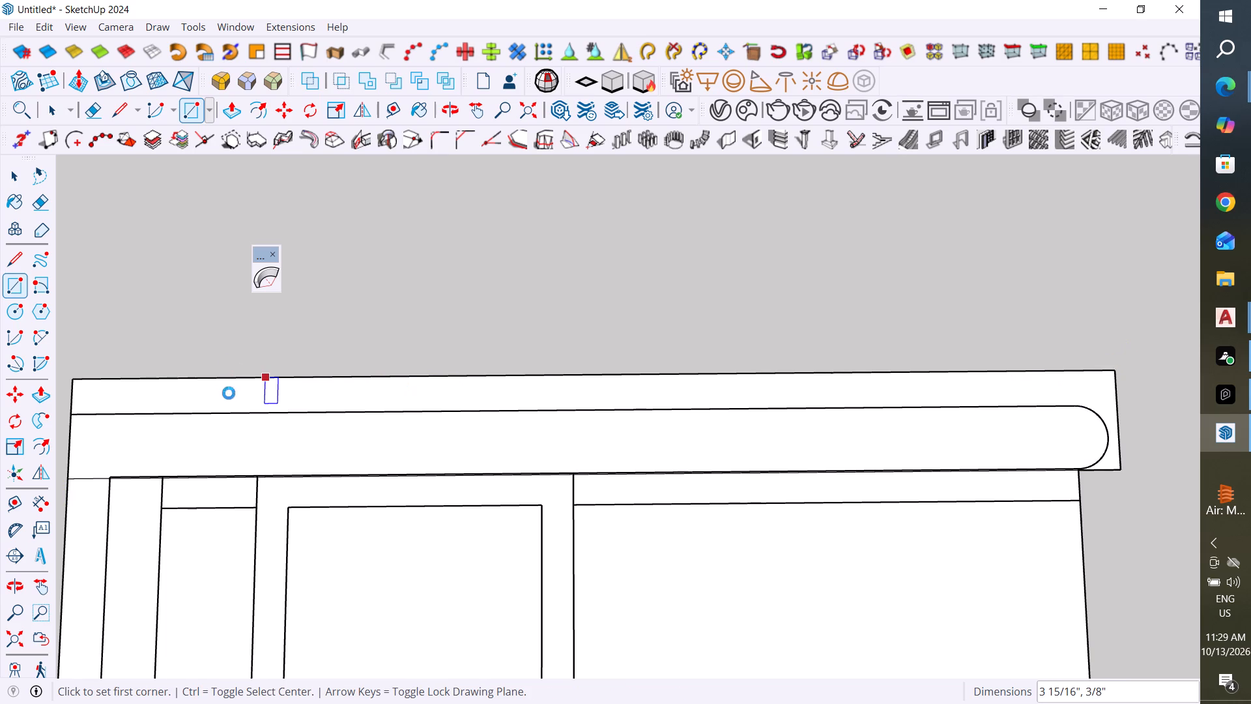
key(Escape)
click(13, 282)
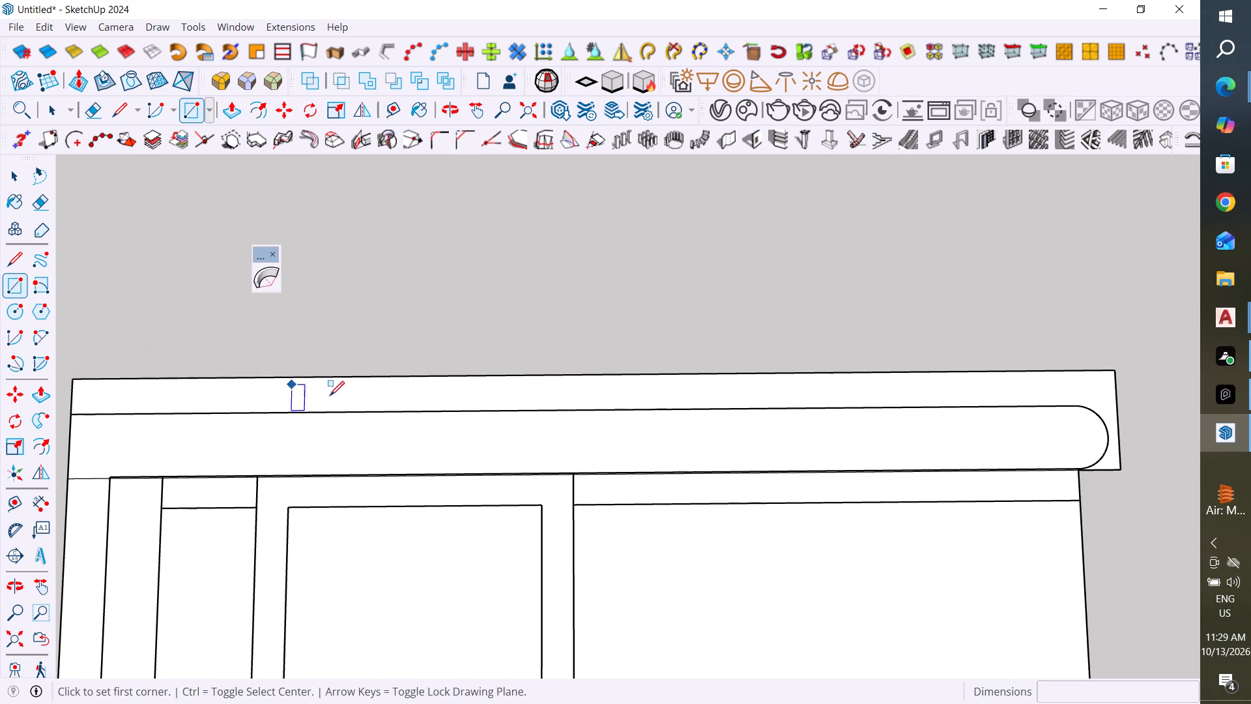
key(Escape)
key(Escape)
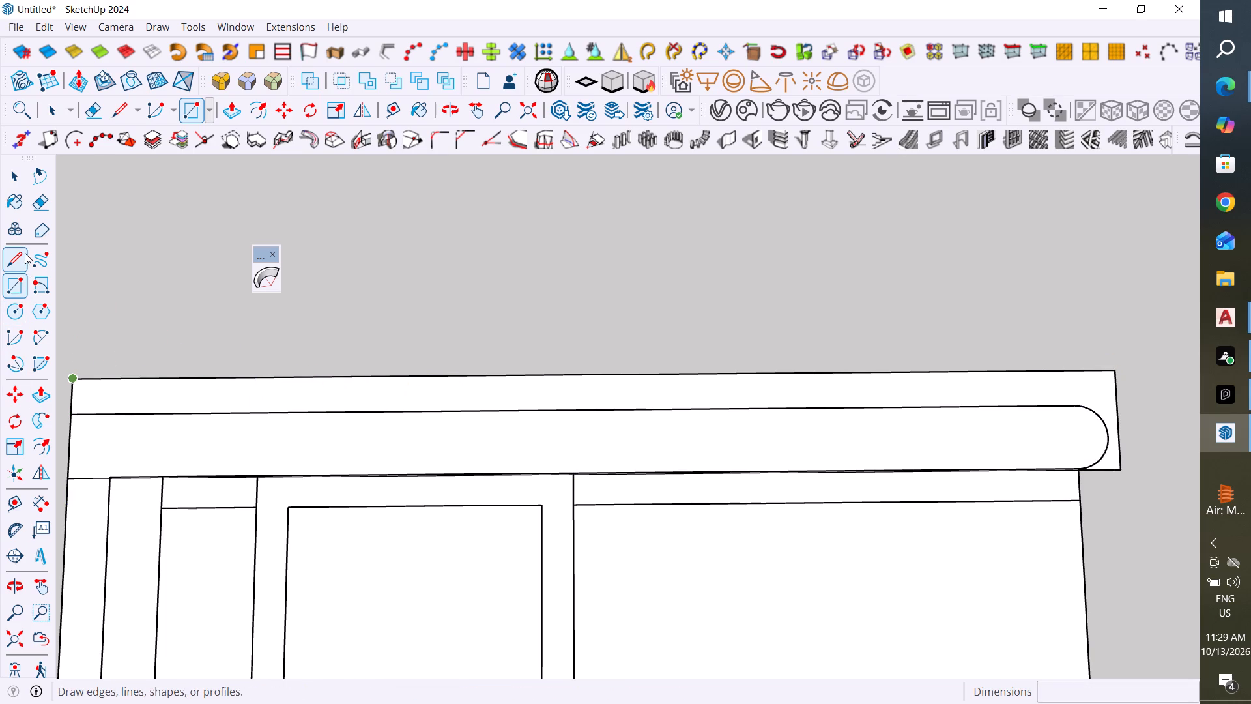
Draw a line about 3 3/4" along the band's upper edge, from the outer side to the start of the rounded end.
click(25, 253)
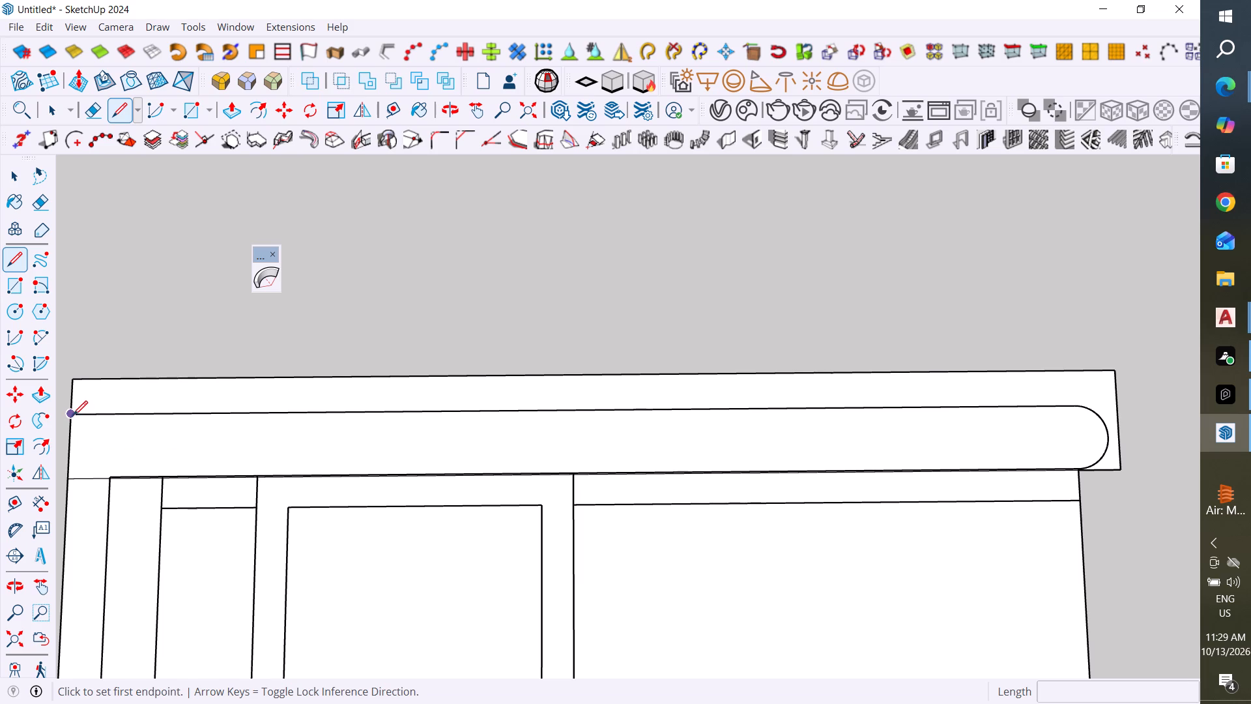
click(74, 415)
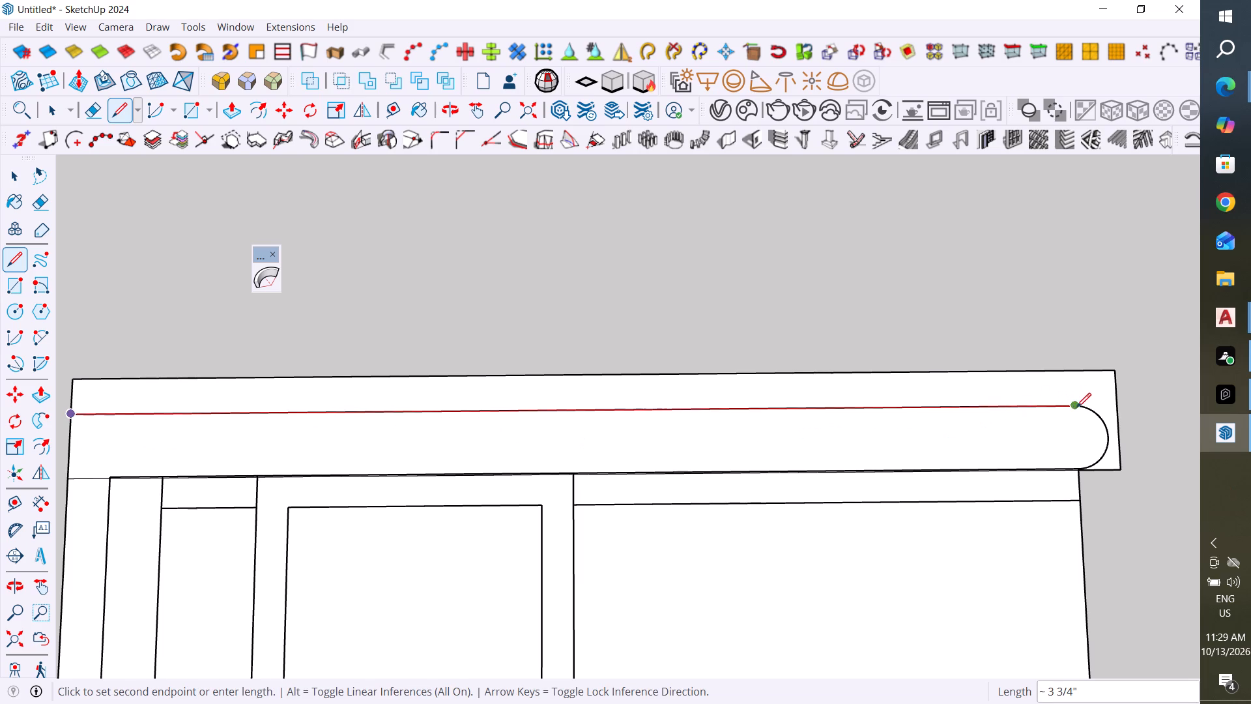
click(1078, 406)
key(space)
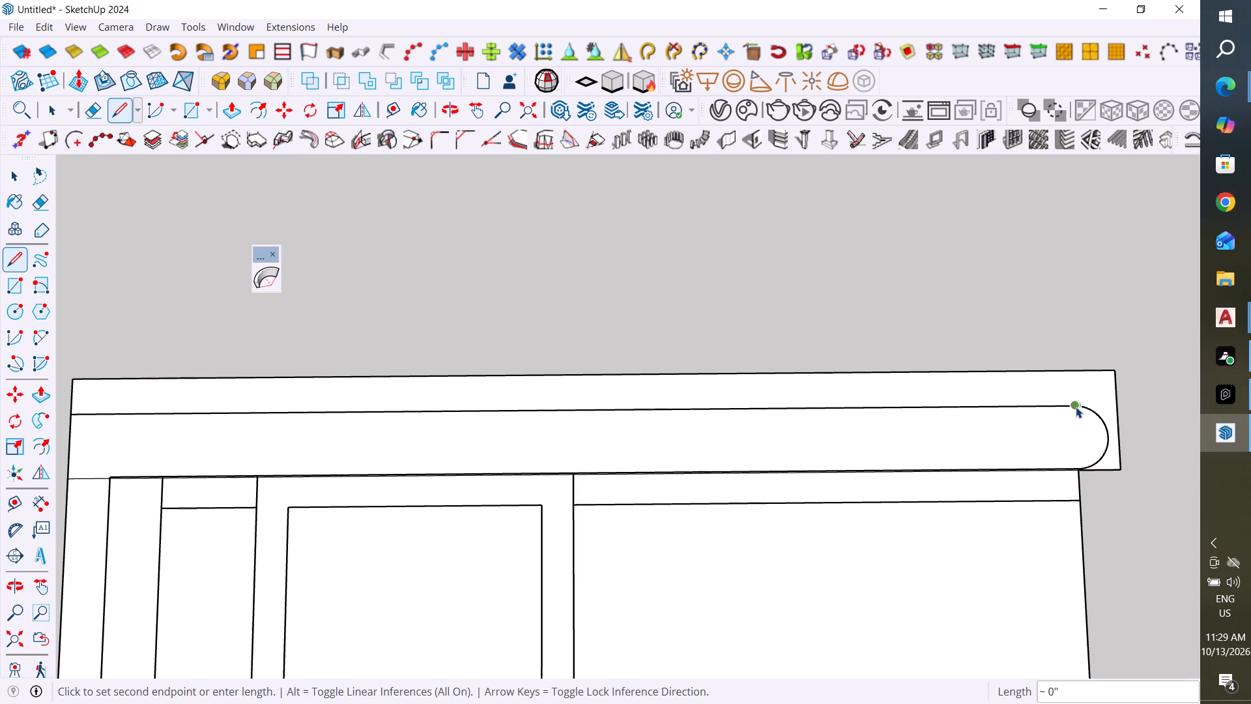
click(20, 255)
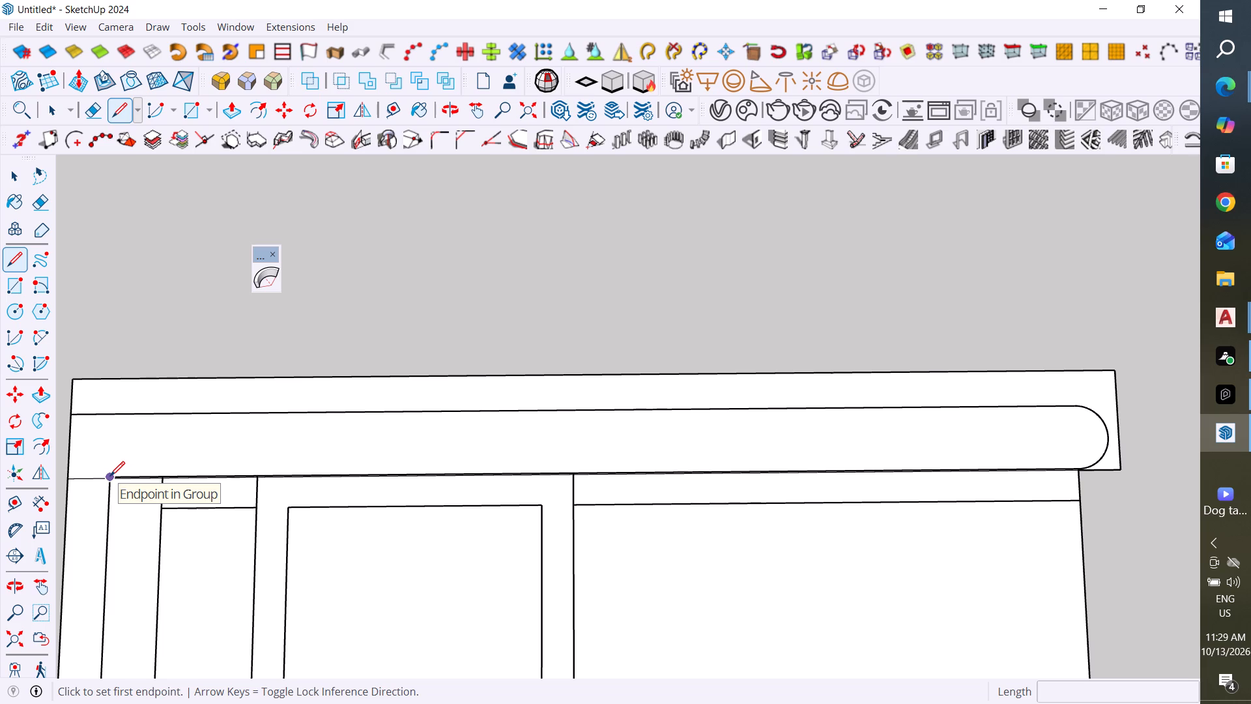
key(Escape)
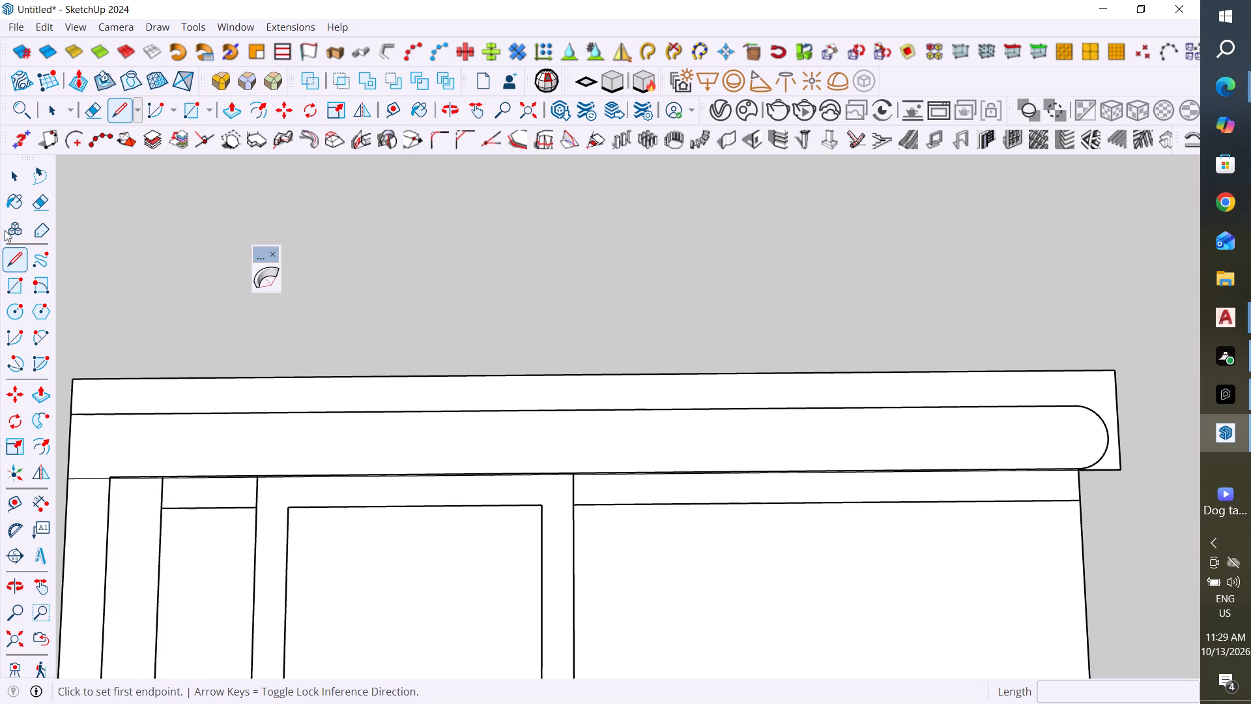
Delete the line along the top band's lower edge and the short segment beneath the rounded end.
click(19, 179)
click(86, 477)
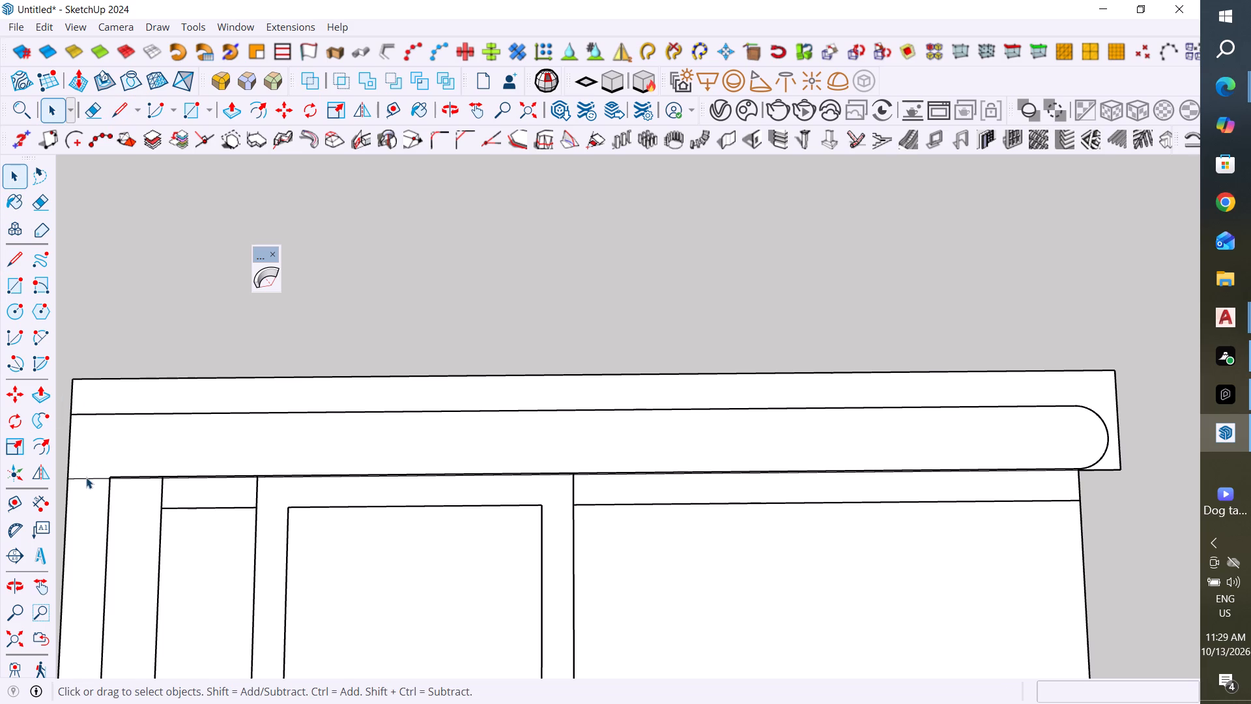
key(Delete)
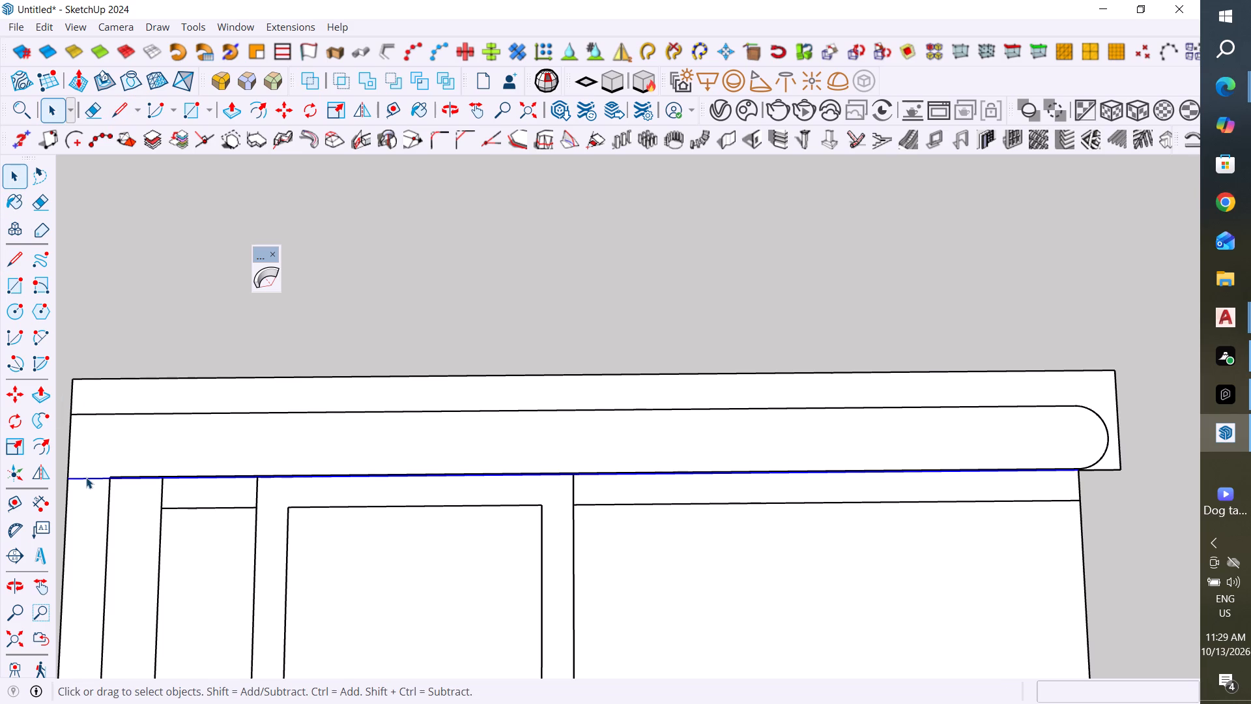
scroll(1071, 480, up, 3)
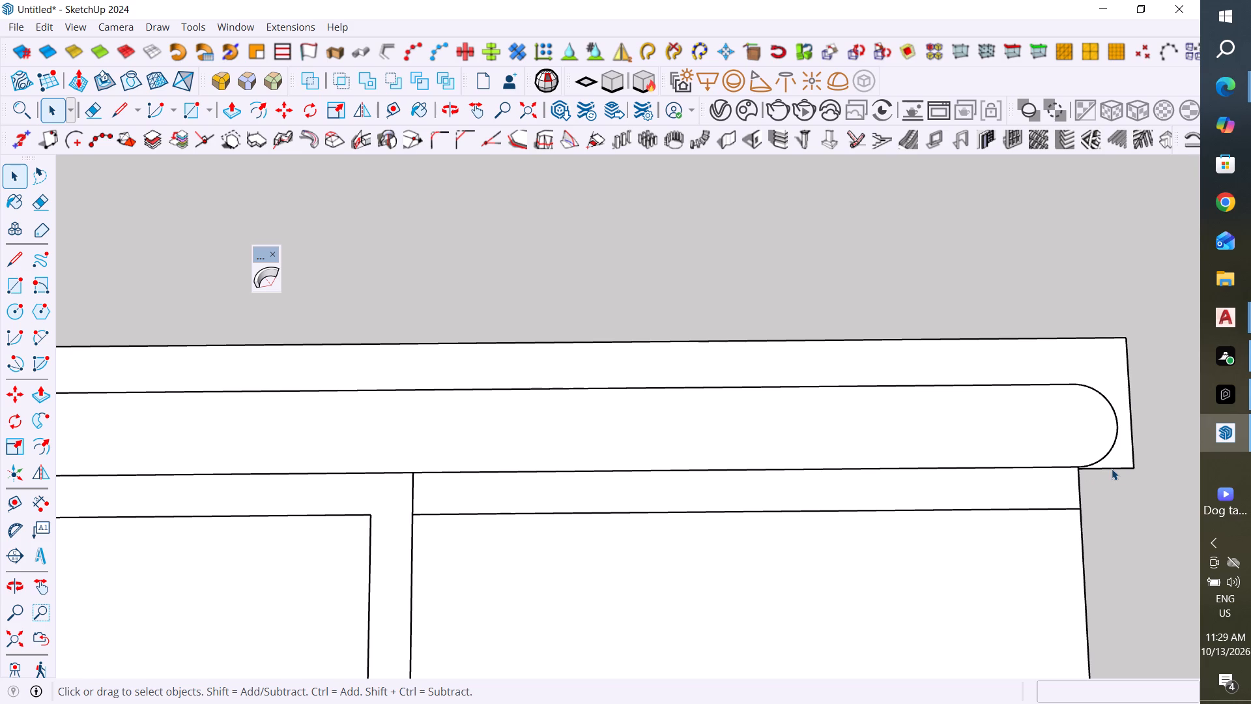
click(1121, 468)
key(Delete)
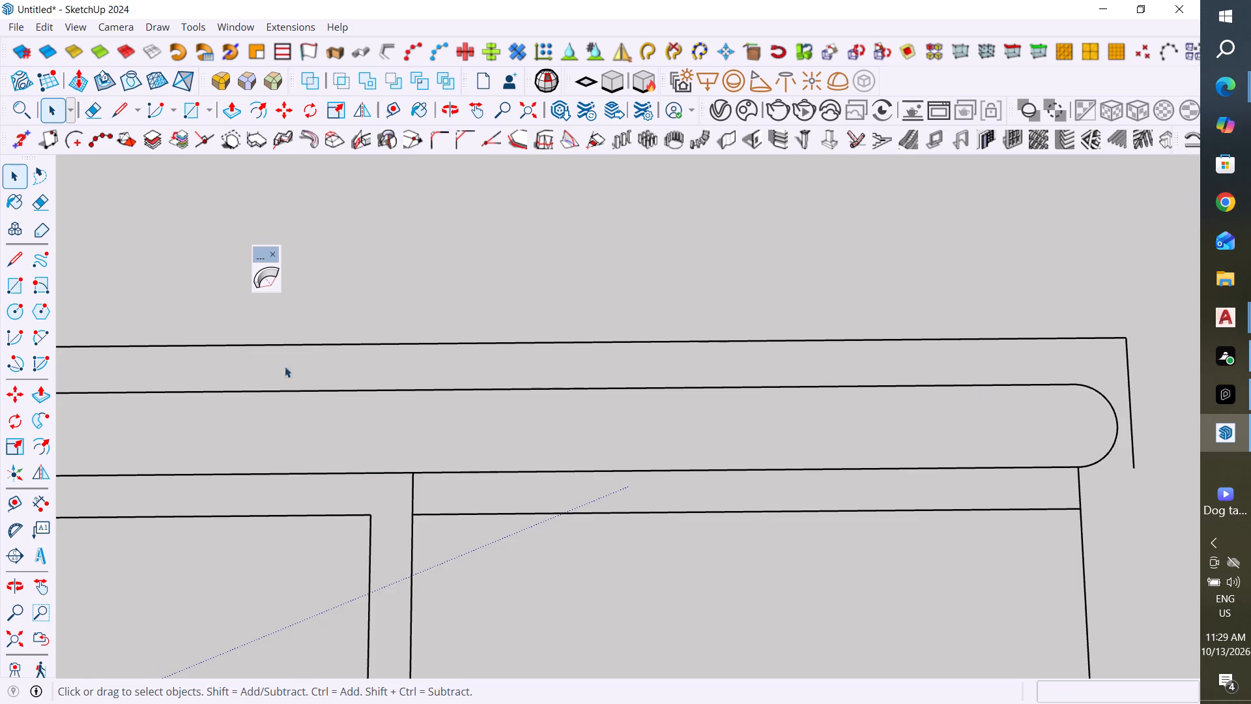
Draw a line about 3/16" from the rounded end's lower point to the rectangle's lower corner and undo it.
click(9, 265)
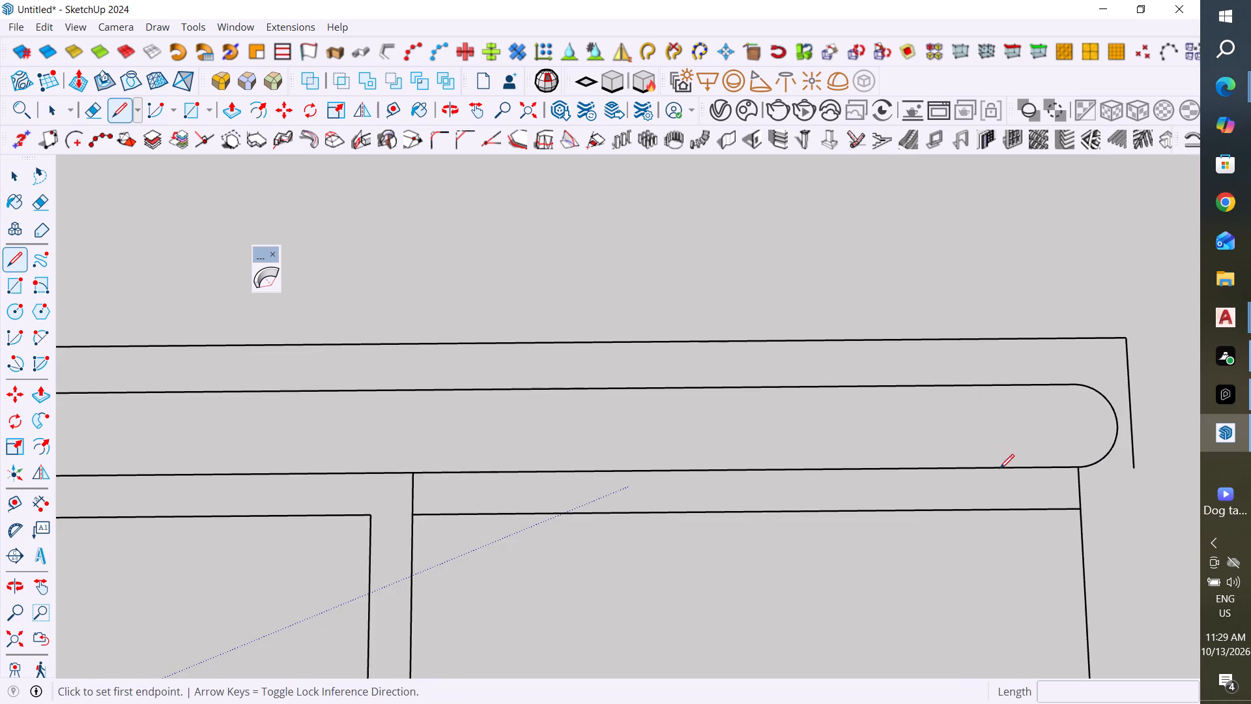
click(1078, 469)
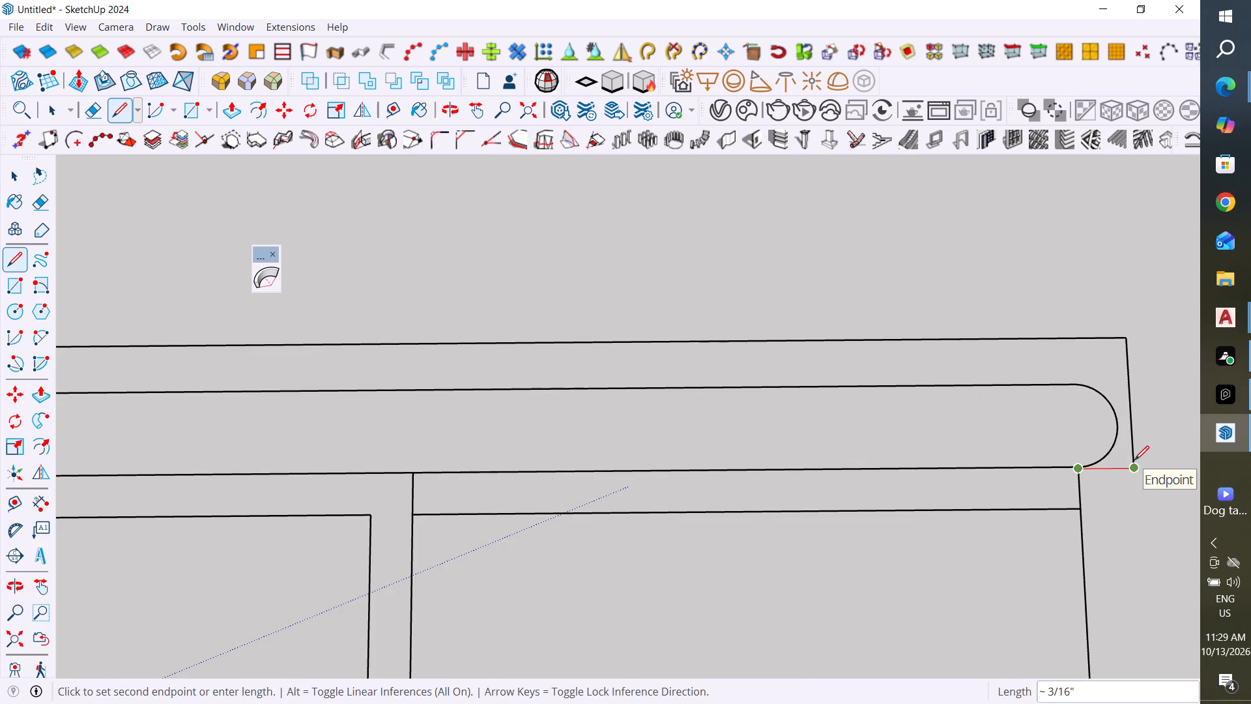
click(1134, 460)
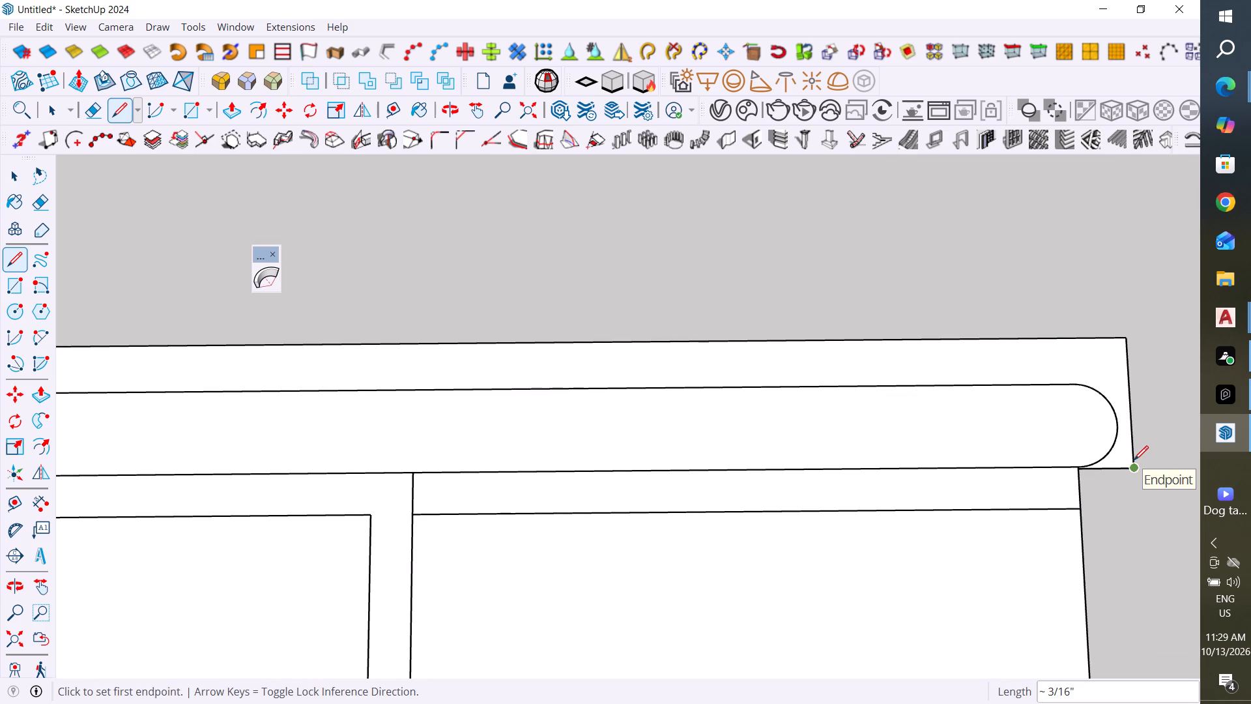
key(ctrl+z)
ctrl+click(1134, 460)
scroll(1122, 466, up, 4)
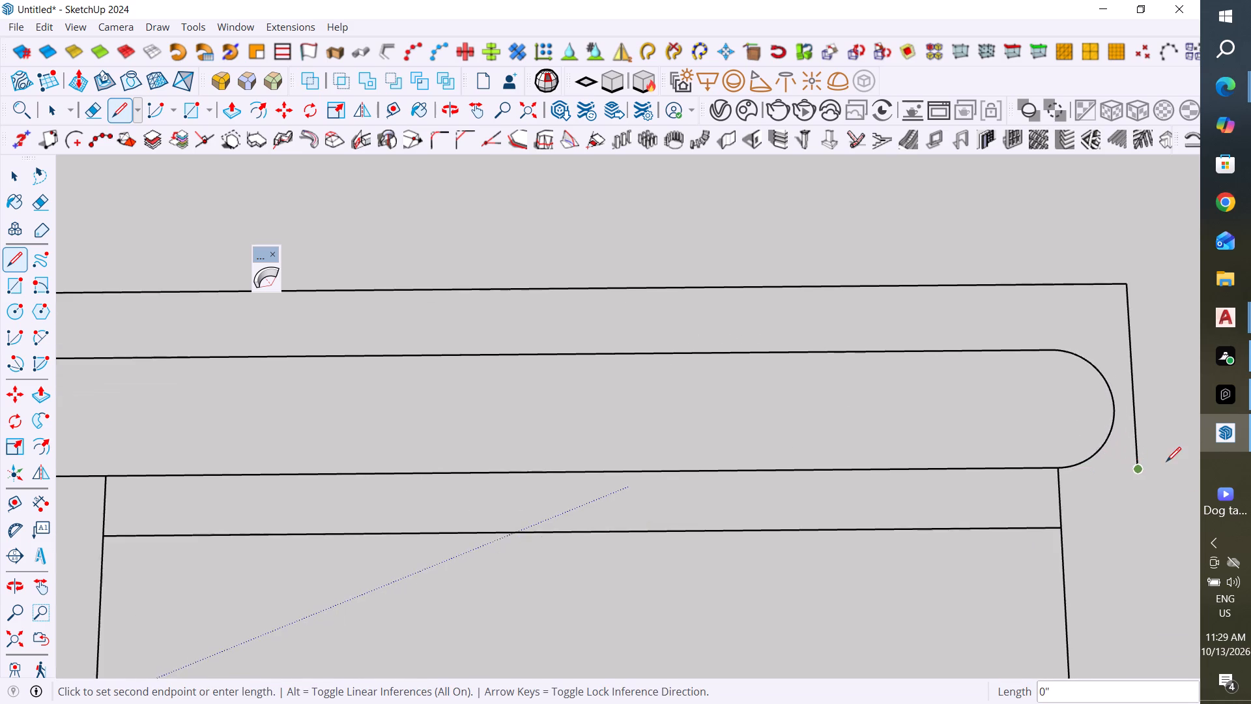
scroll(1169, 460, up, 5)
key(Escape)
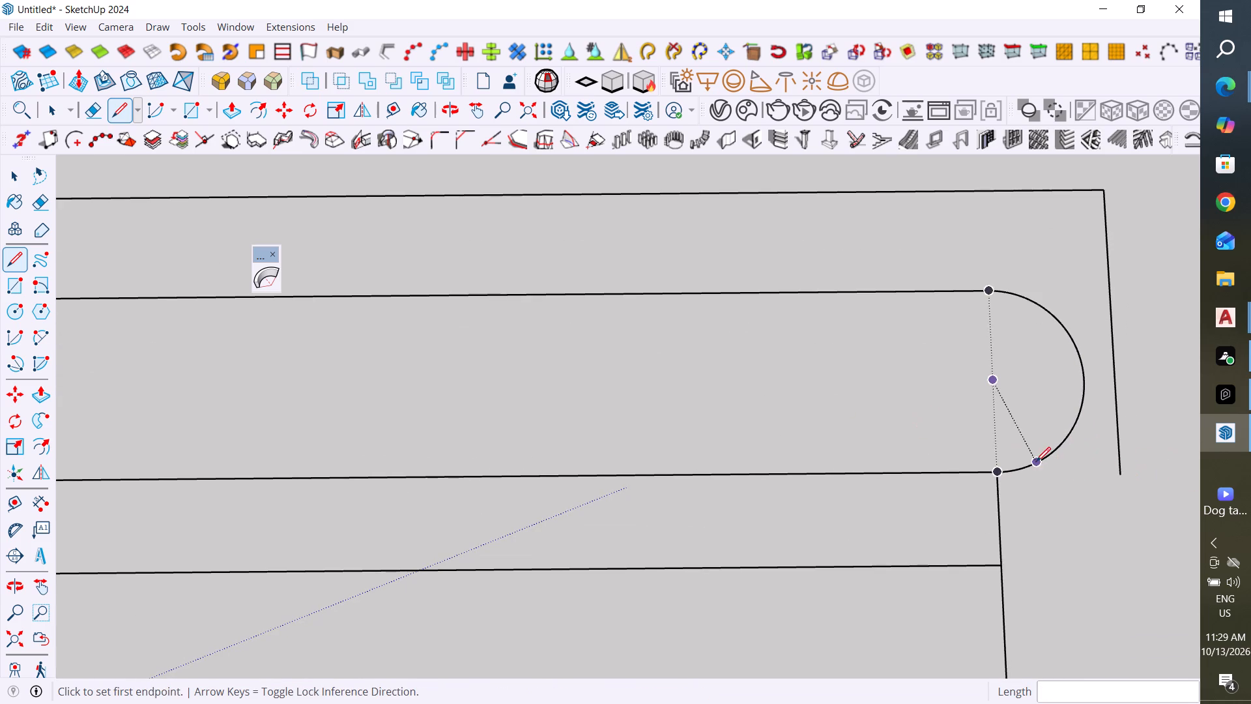
Draw a line along the red axis from the rounded end's lower point to beyond the rectangle's end edge.
scroll(1036, 462, up, 15)
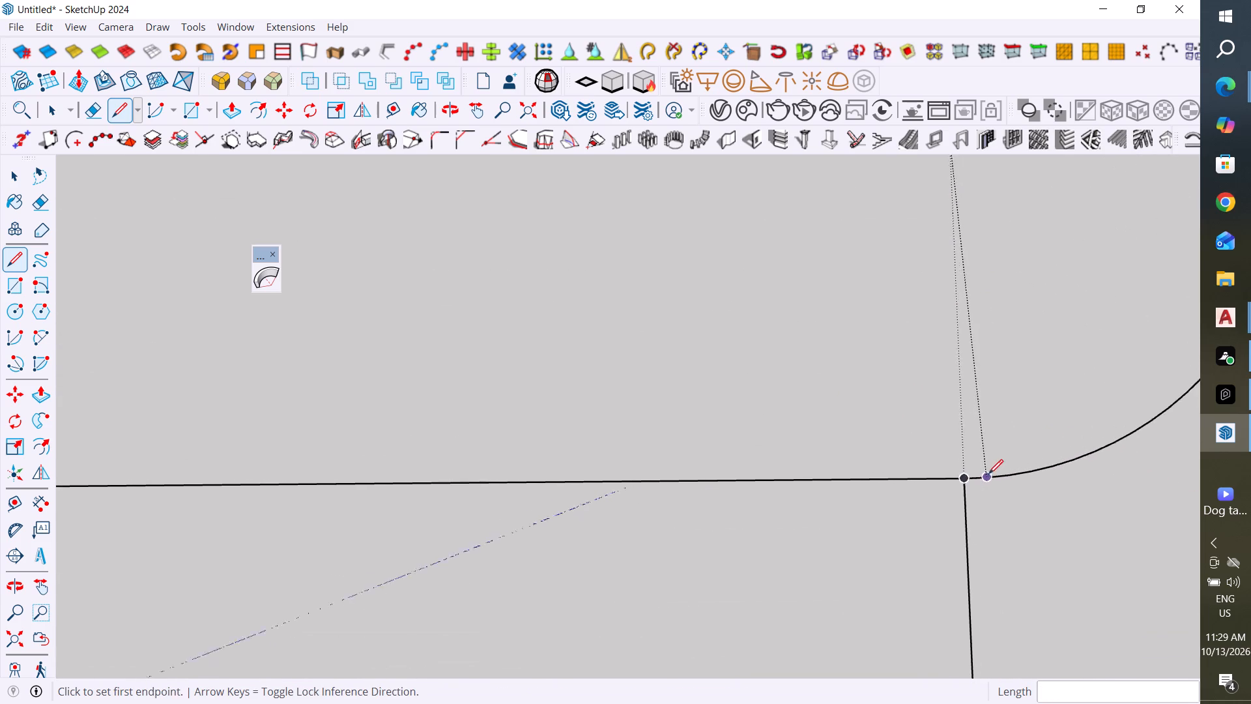
click(963, 477)
scroll(962, 477, down, 10)
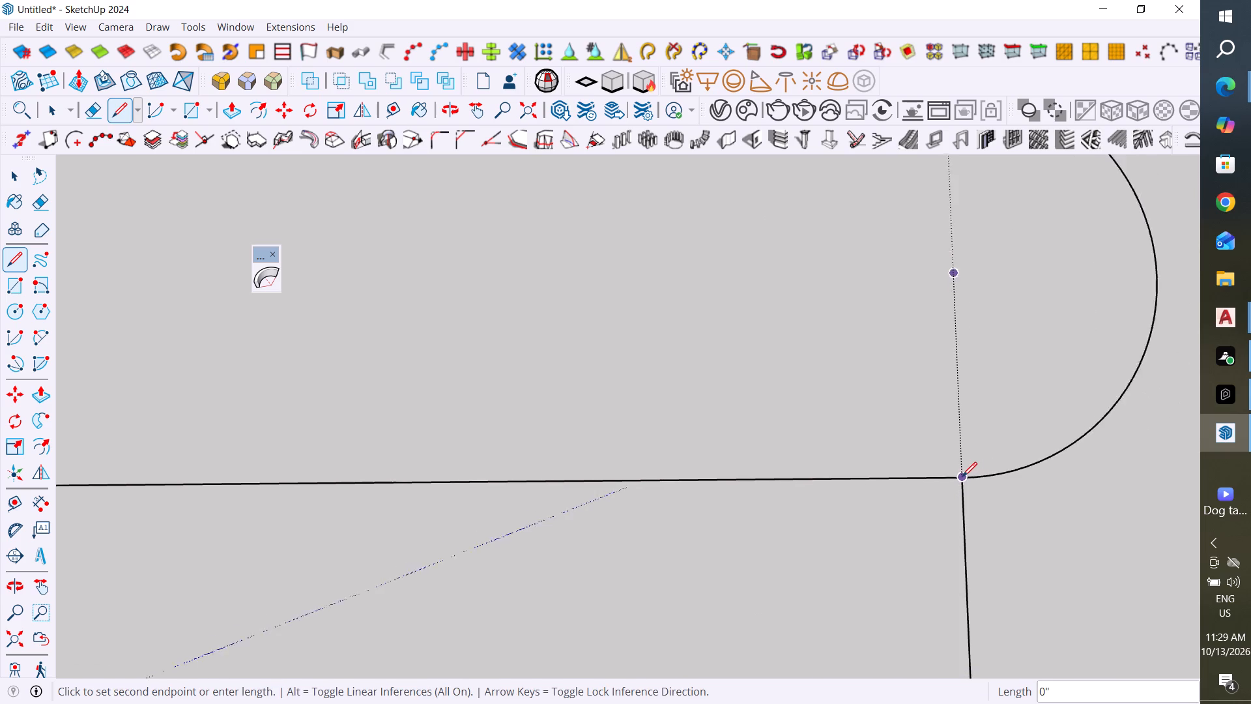
scroll(962, 477, down, 8)
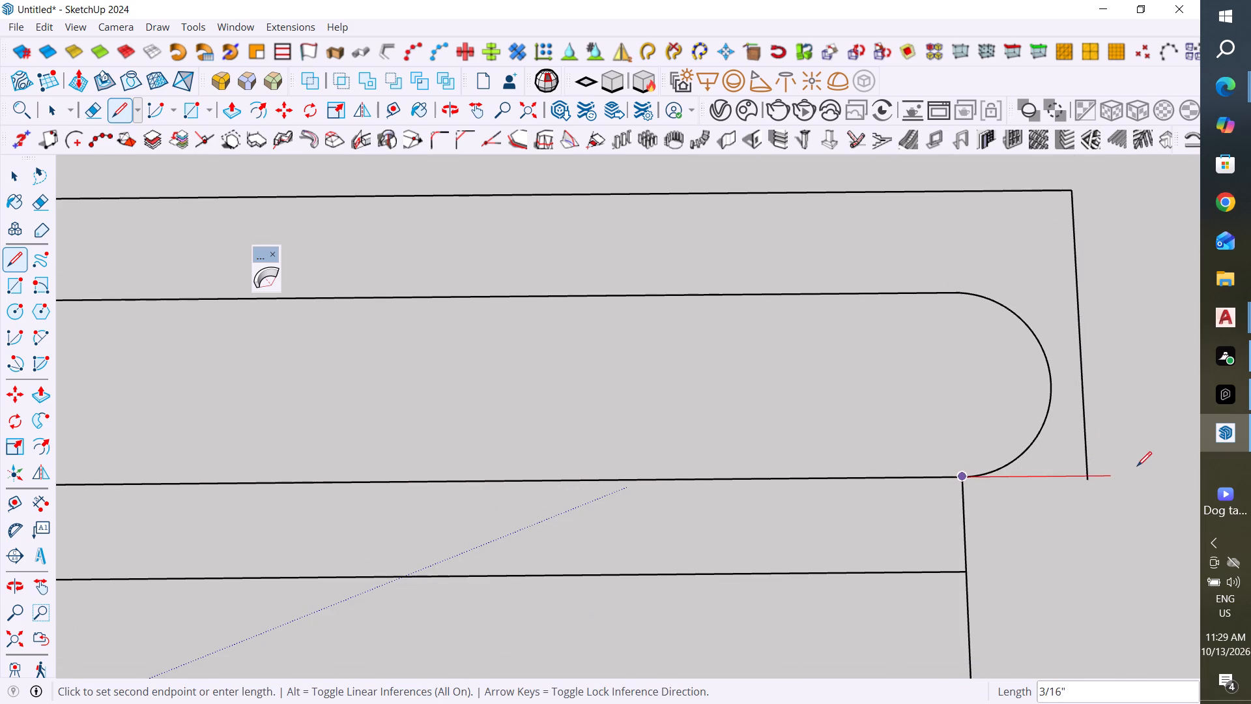
click(1143, 471)
key(Escape)
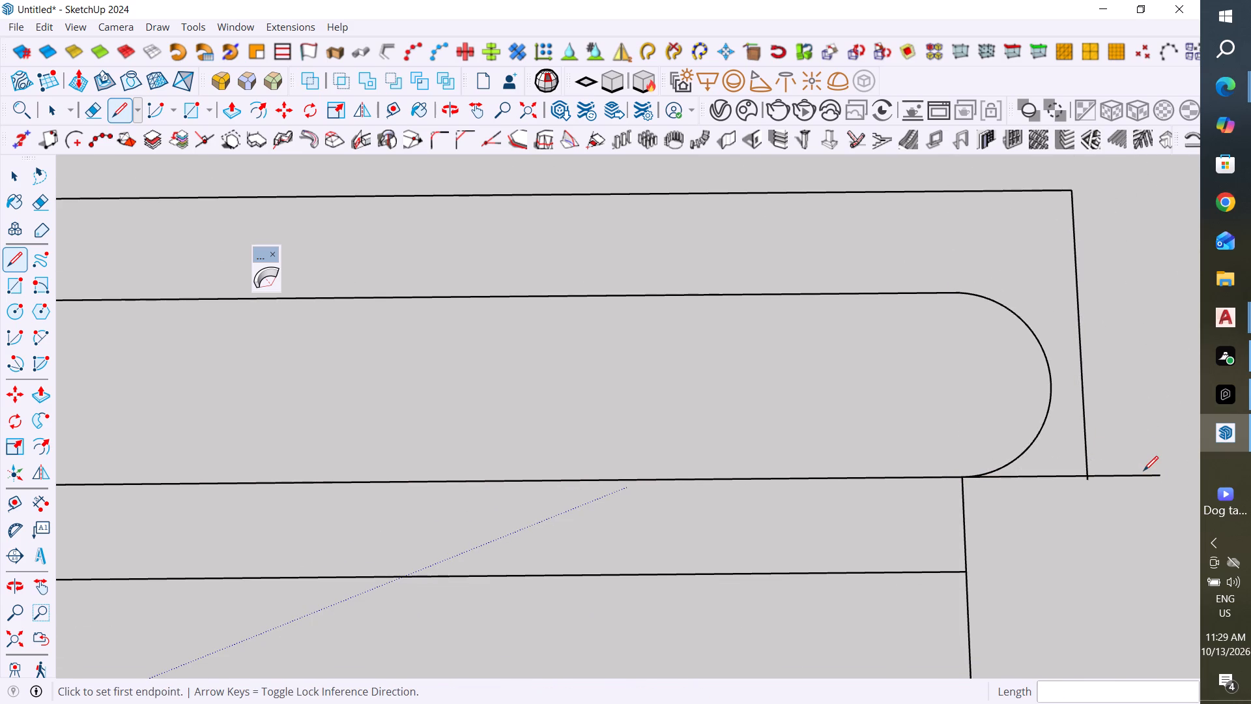
key(Escape)
key(Escape)
key(Escape)
text(TR)
key(space)
key(space)
Erase the two line stubs that overshoot the rectangle's lower corner beside the rounded end.
scroll(1132, 478, up, 5)
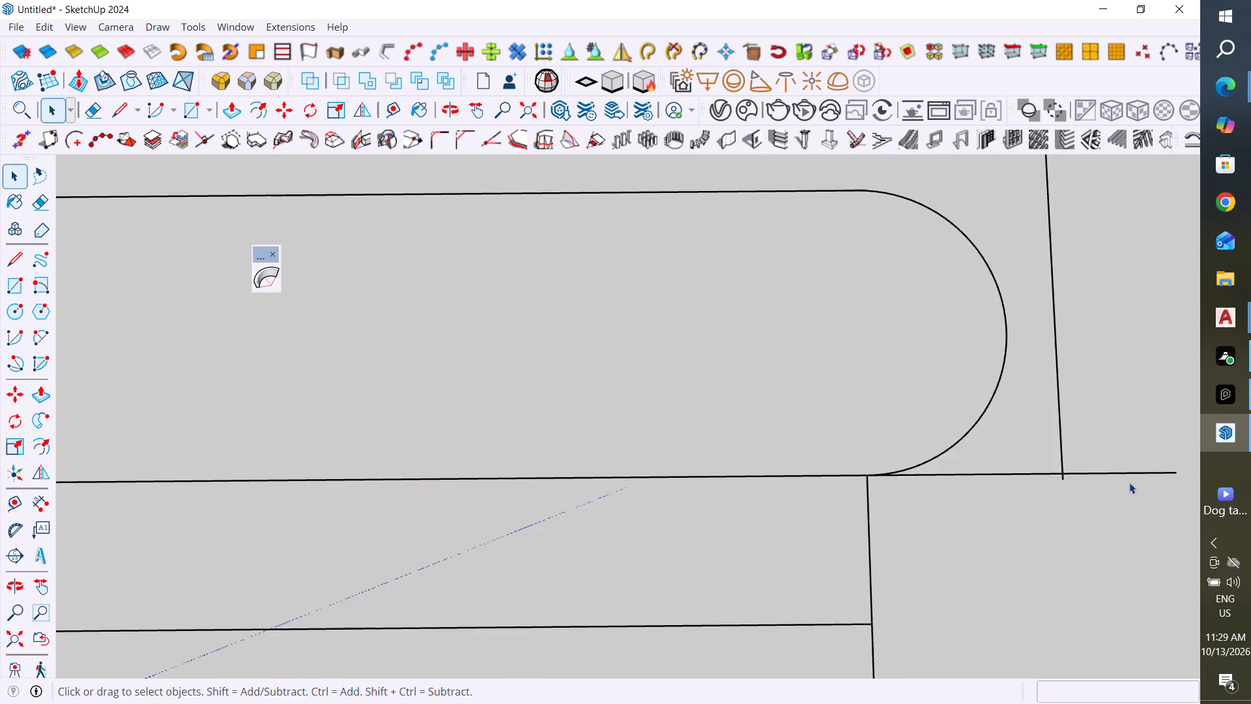
scroll(1132, 478, up, 5)
click(38, 208)
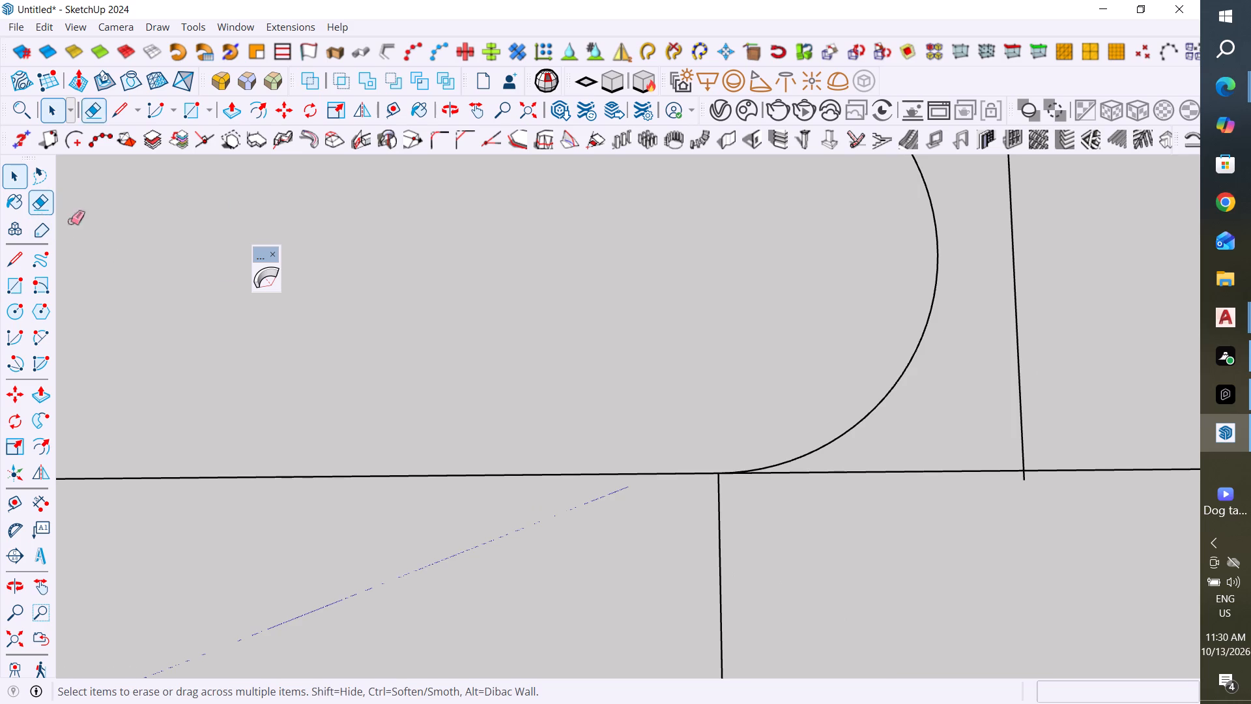
scroll(1010, 486, up, 3)
click(1030, 478)
click(1042, 465)
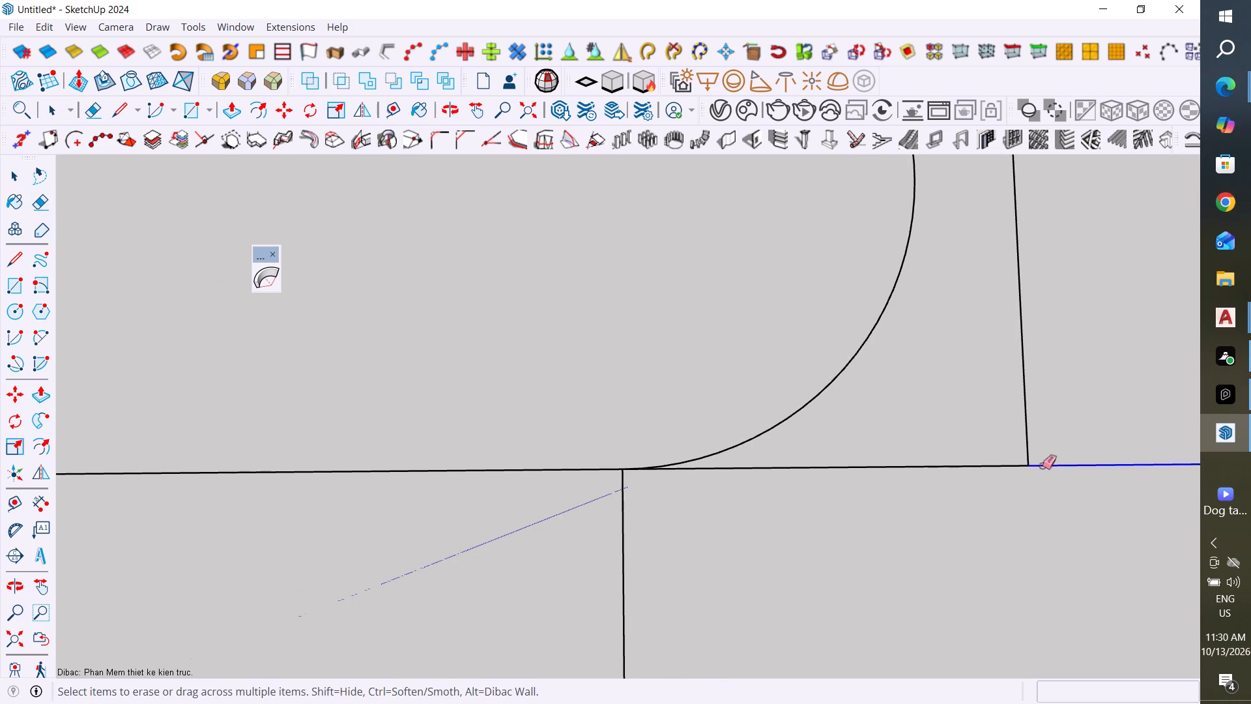
scroll(1033, 497, down, 18)
scroll(1033, 499, down, 6)
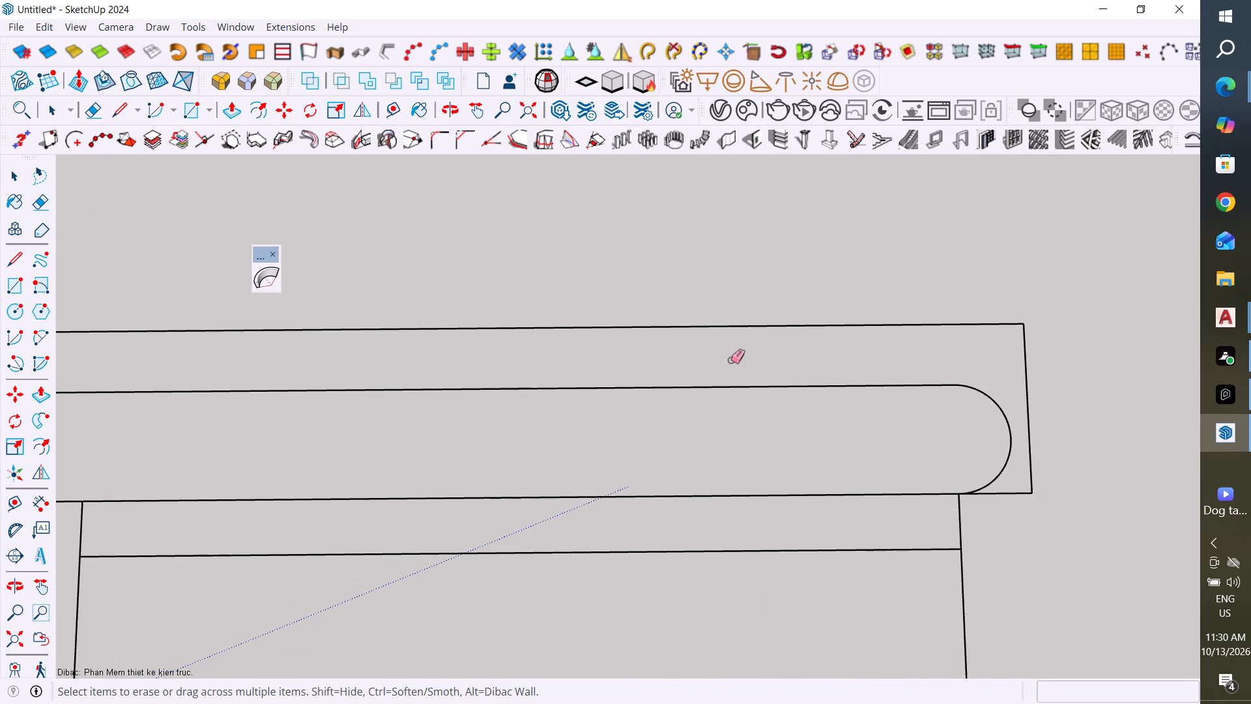
scroll(913, 432, down, 15)
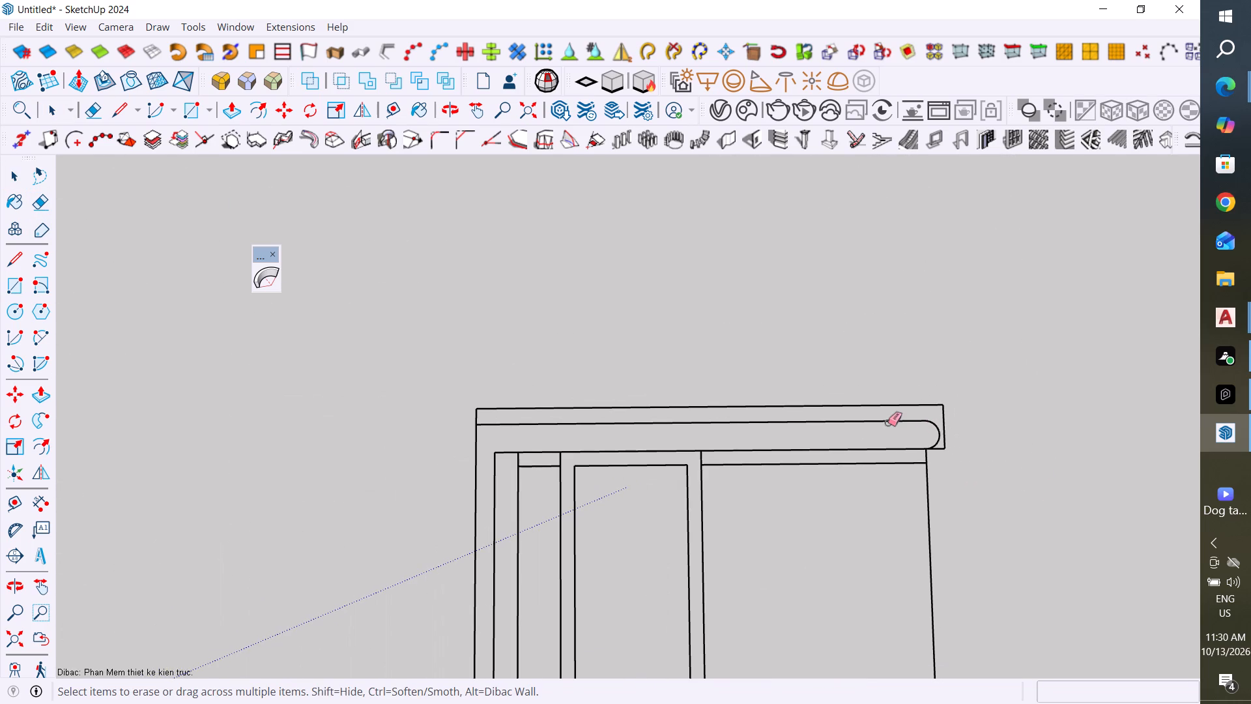
Draw a short line extending the band's lower edge from the first inner vertical to the tower's outer edge.
click(18, 180)
click(18, 261)
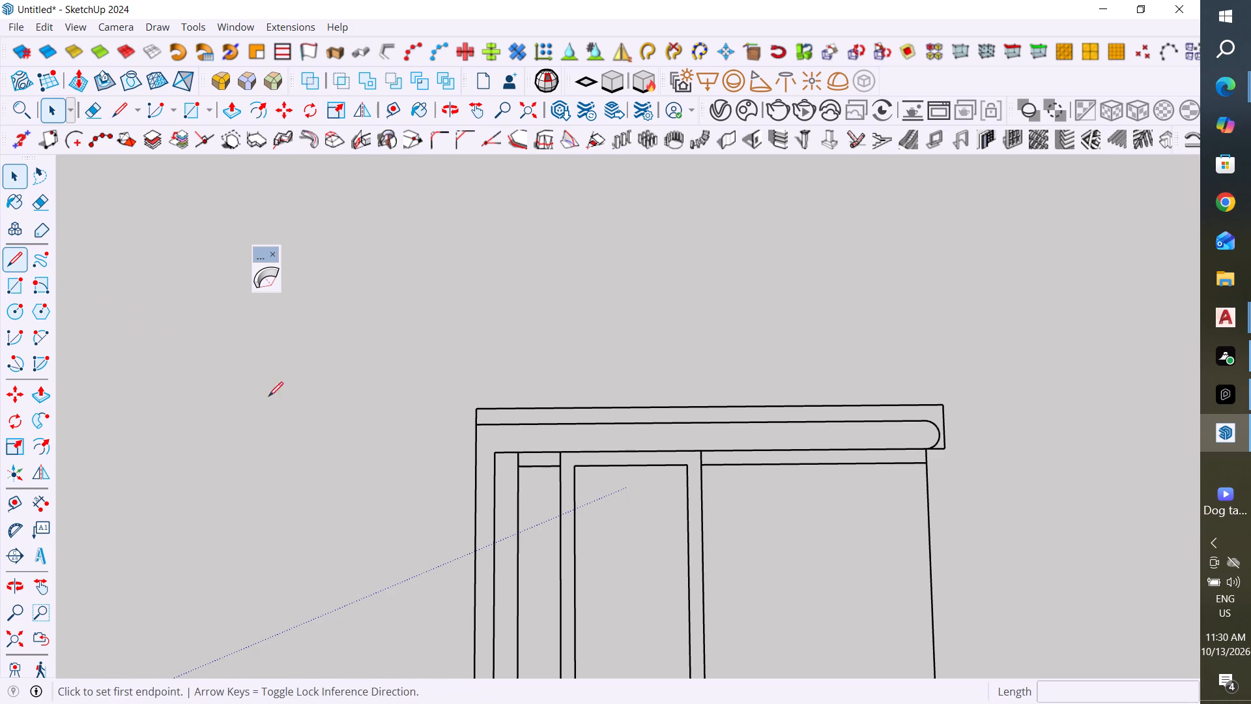
scroll(418, 435, up, 5)
scroll(540, 462, up, 4)
click(512, 465)
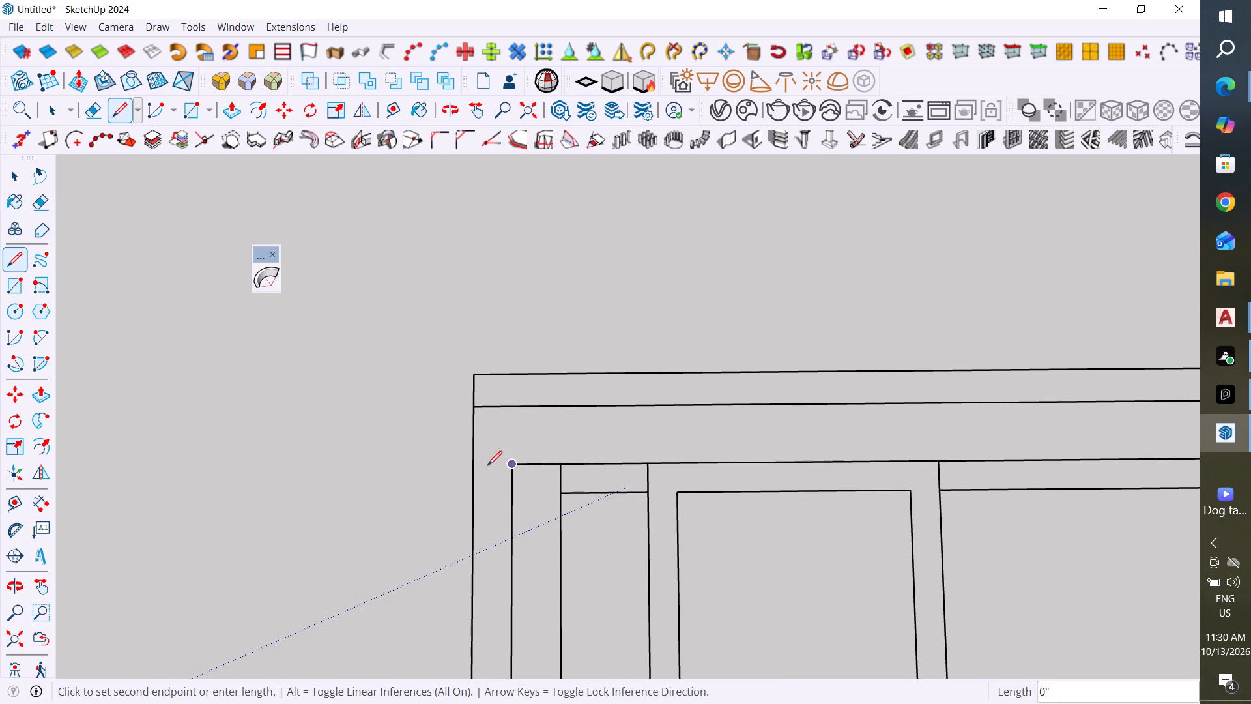
click(474, 465)
key(space)
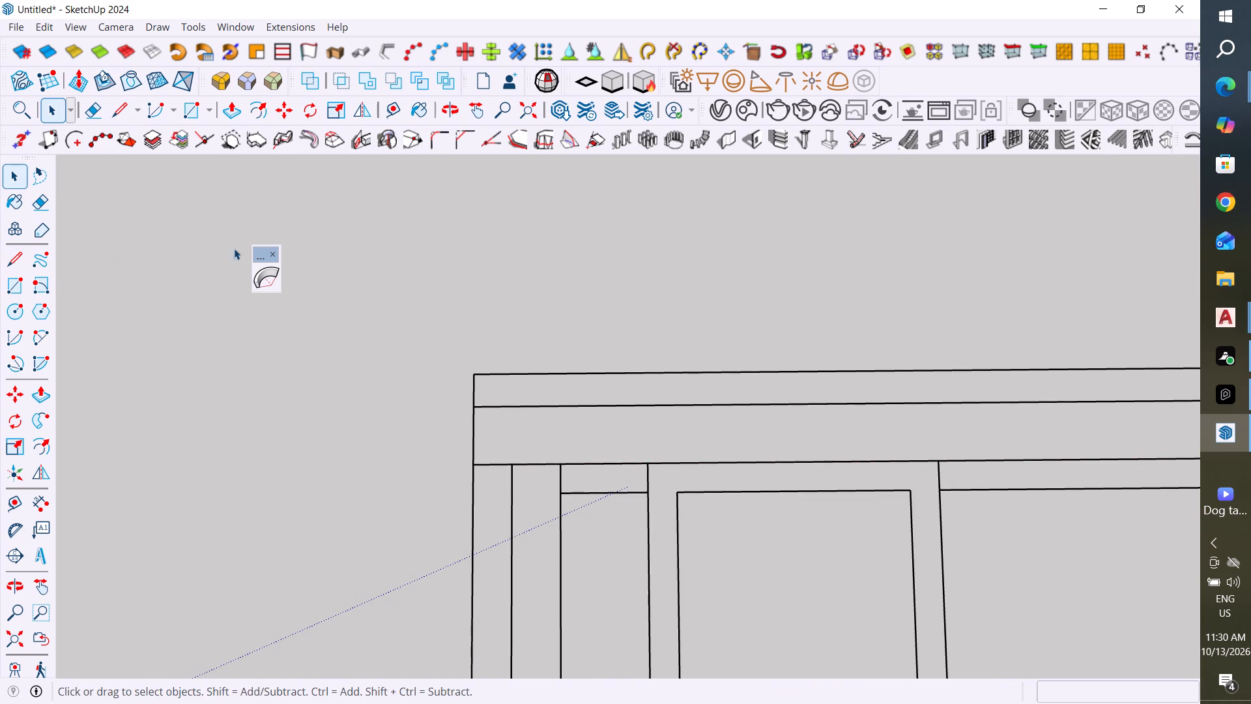
key(Escape)
key(Escape)
Draw a line about 3/16" from the rounded end's upper point to the rectangle's end edge.
scroll(253, 370, down, 8)
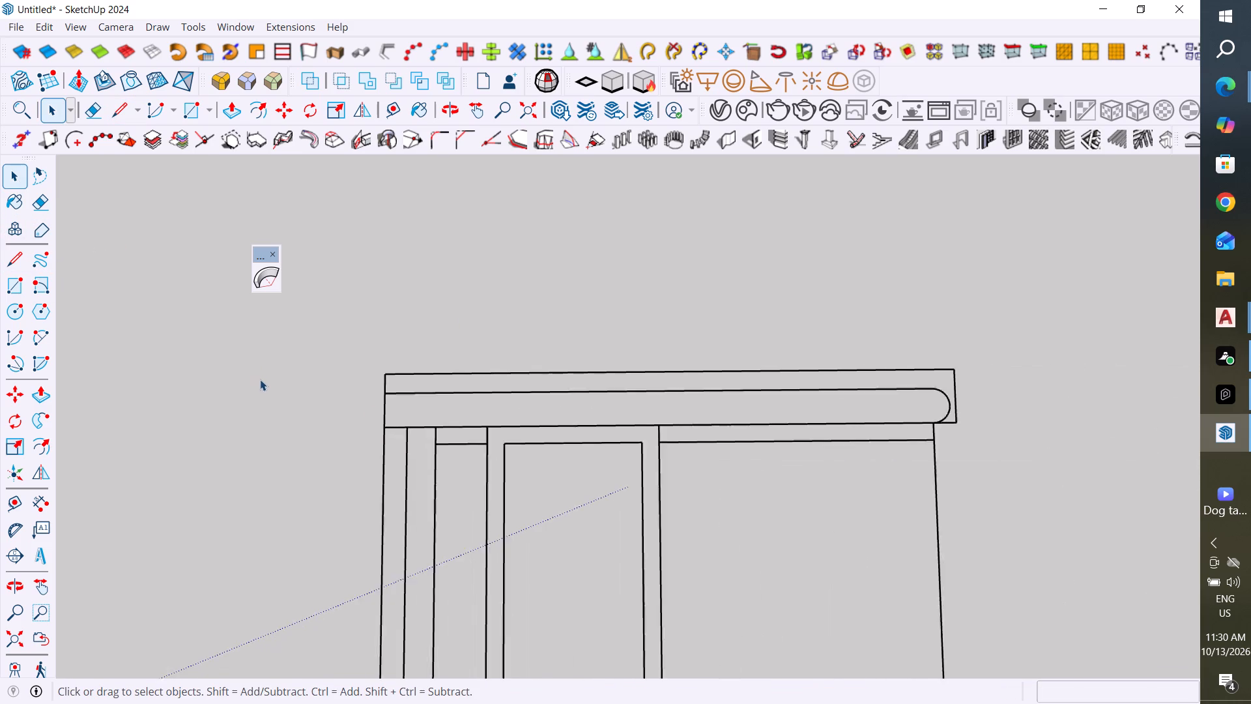
scroll(827, 423, up, 2)
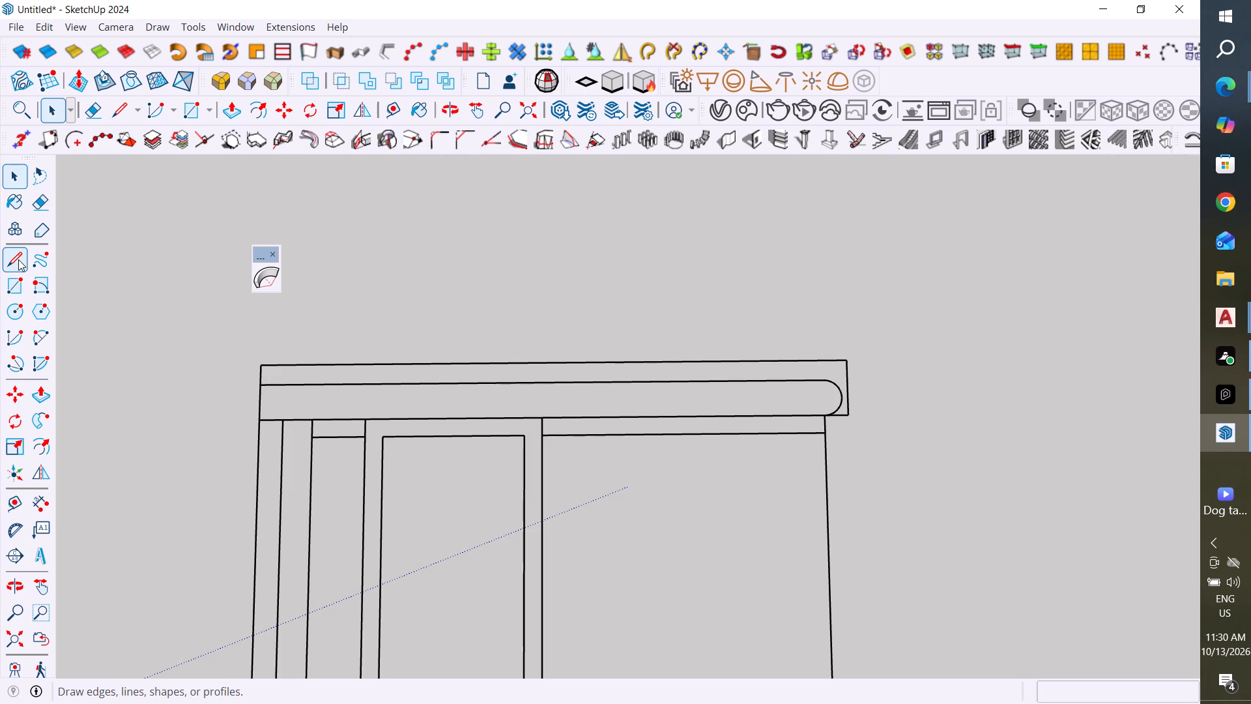
click(18, 259)
click(823, 379)
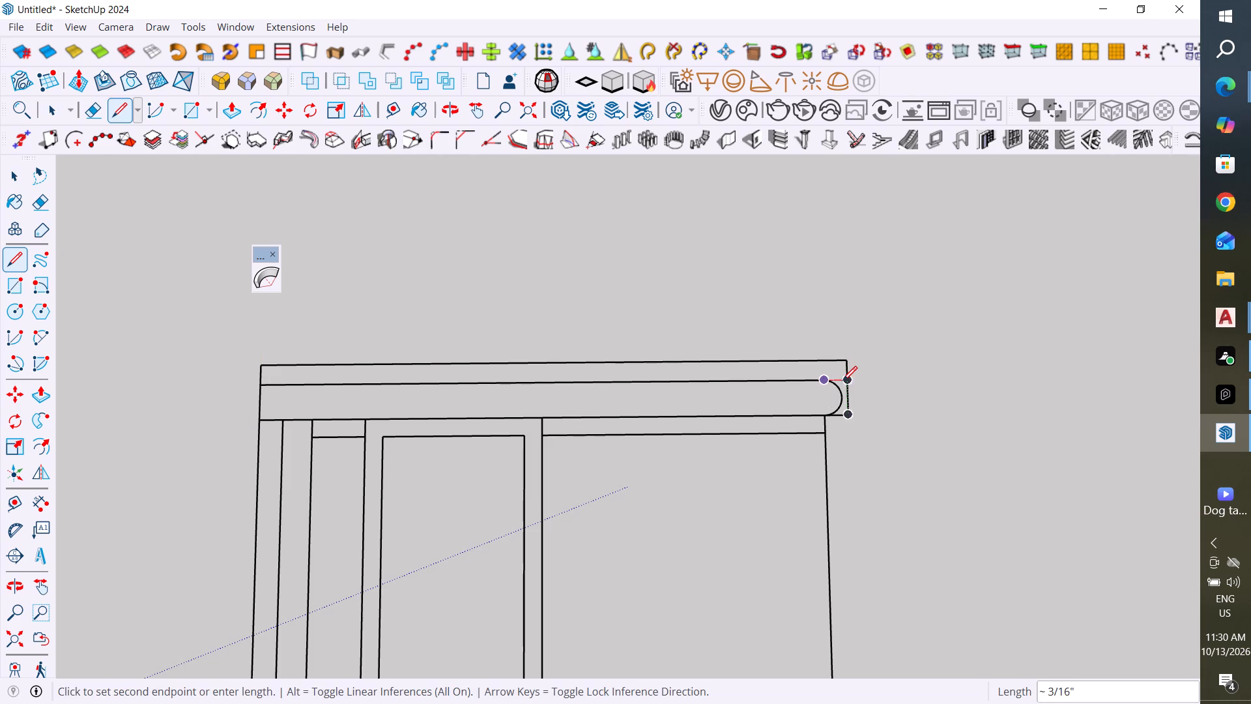
click(848, 378)
key(Escape)
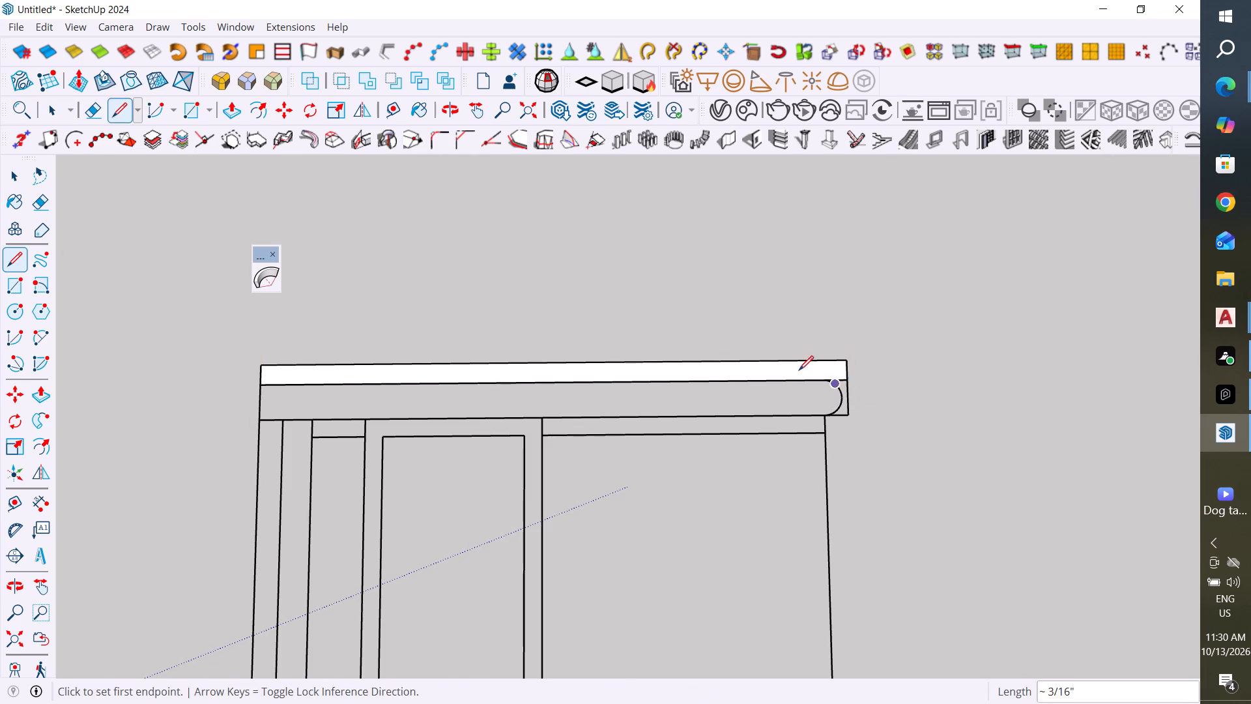
key(Escape)
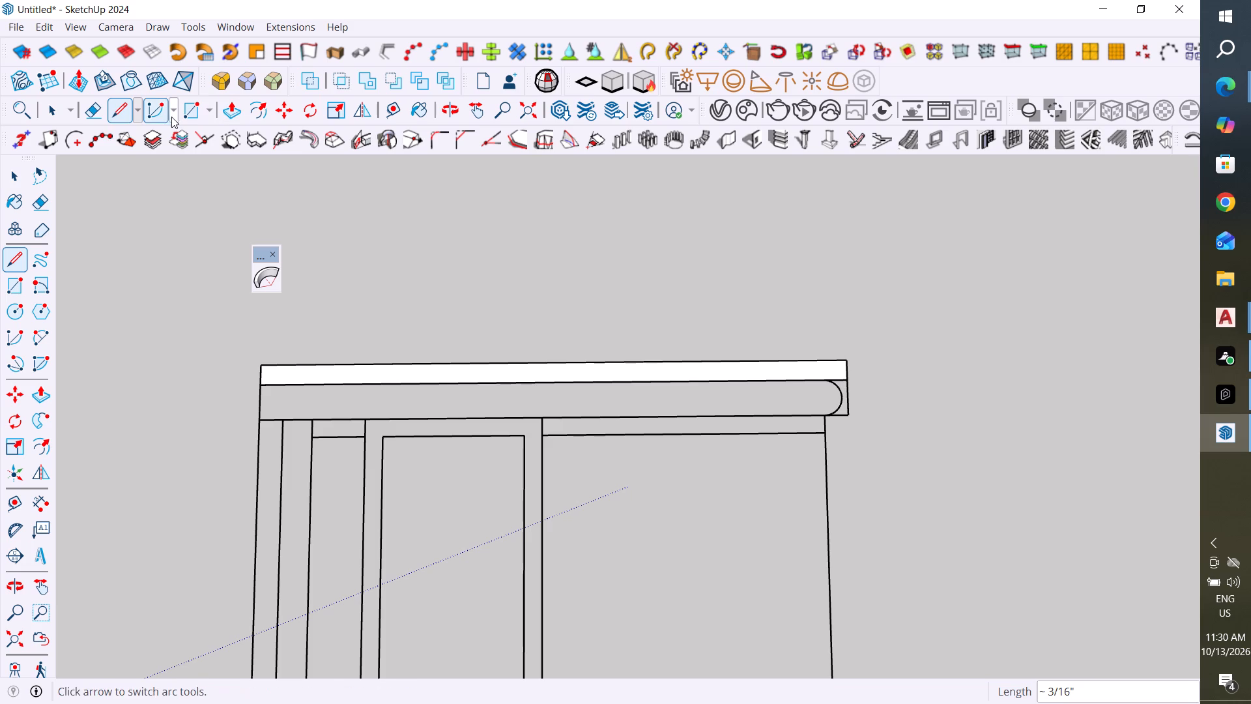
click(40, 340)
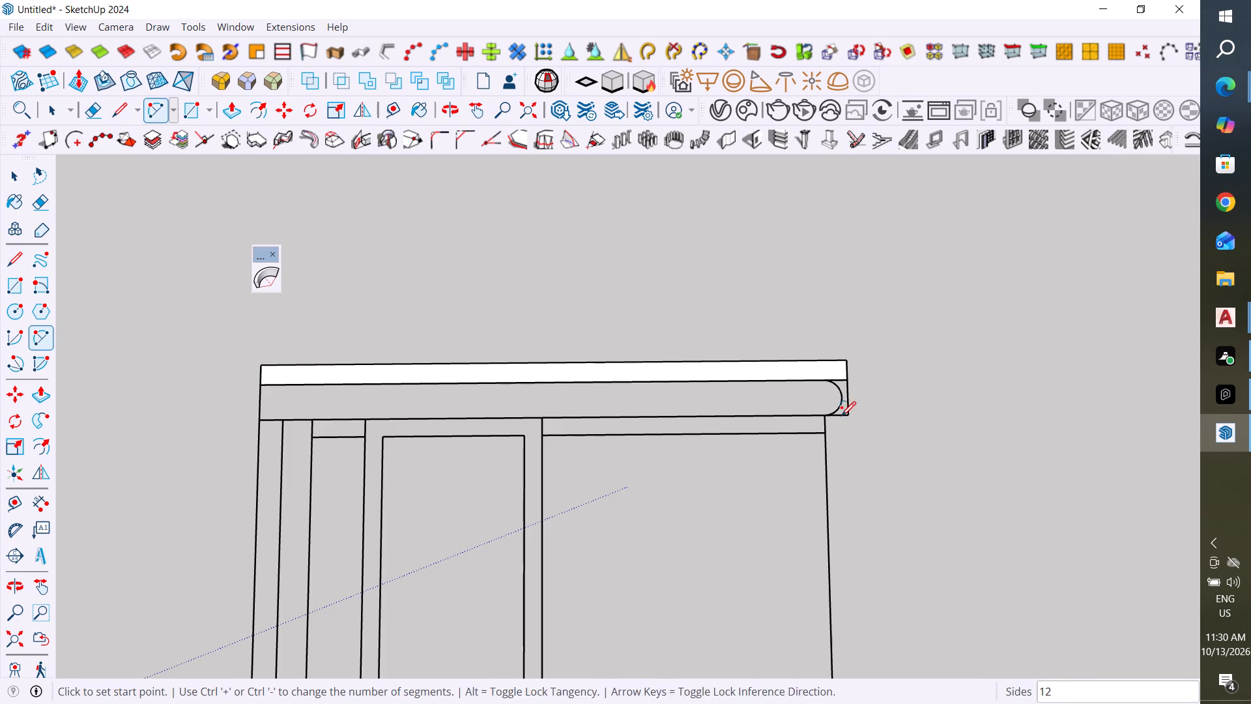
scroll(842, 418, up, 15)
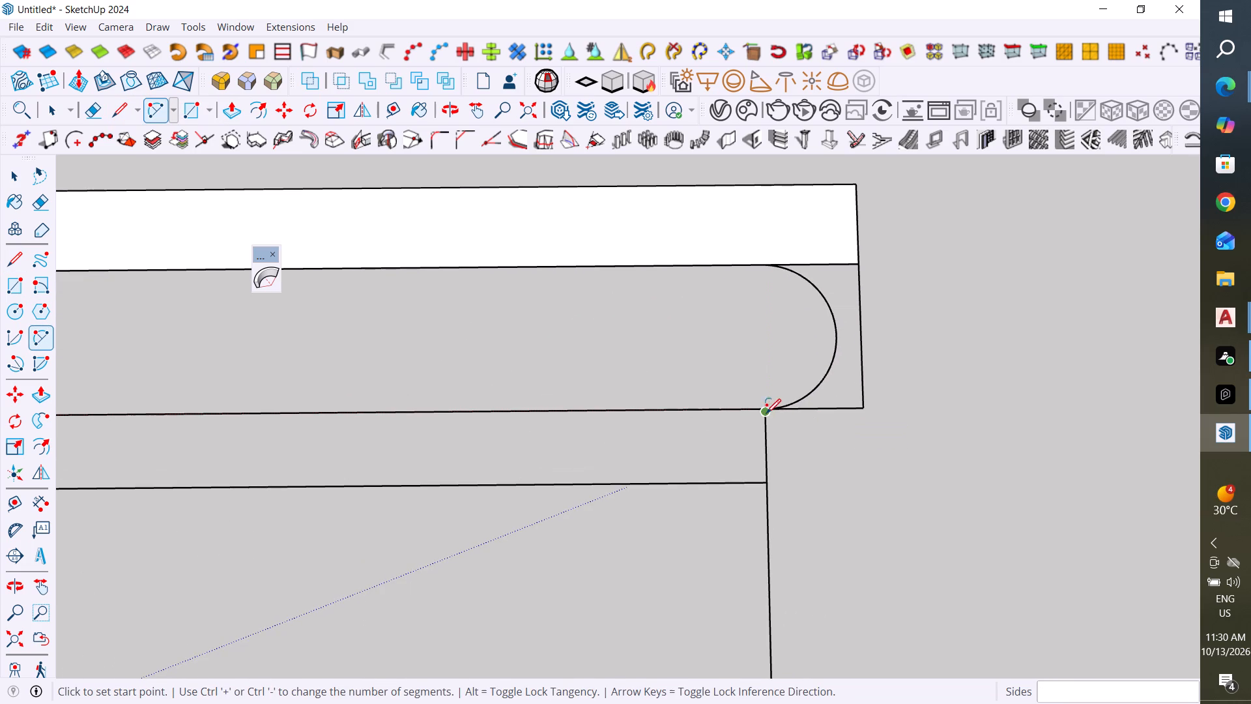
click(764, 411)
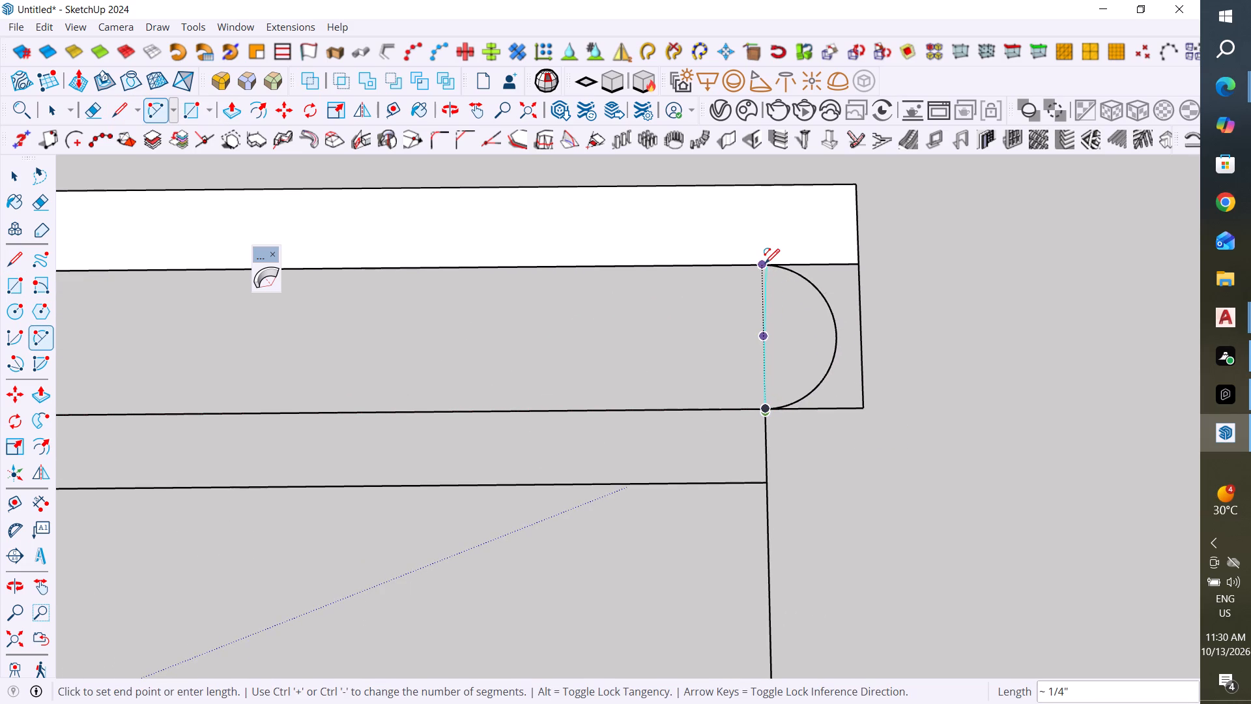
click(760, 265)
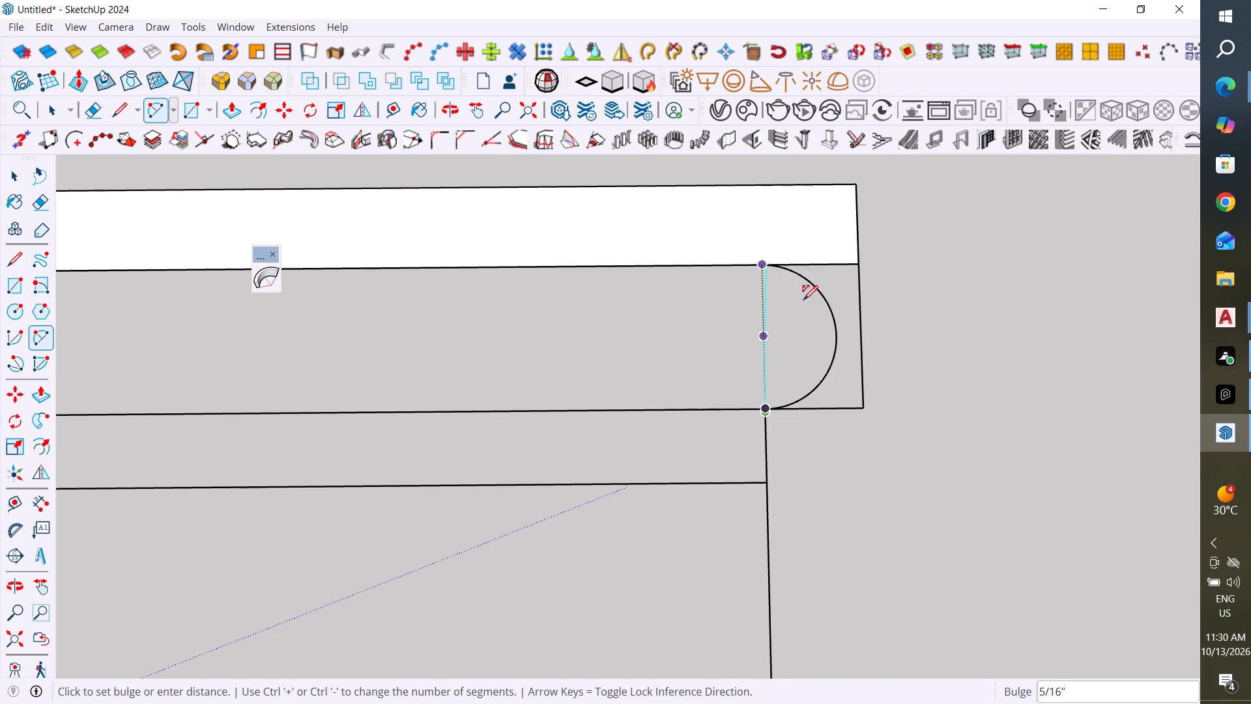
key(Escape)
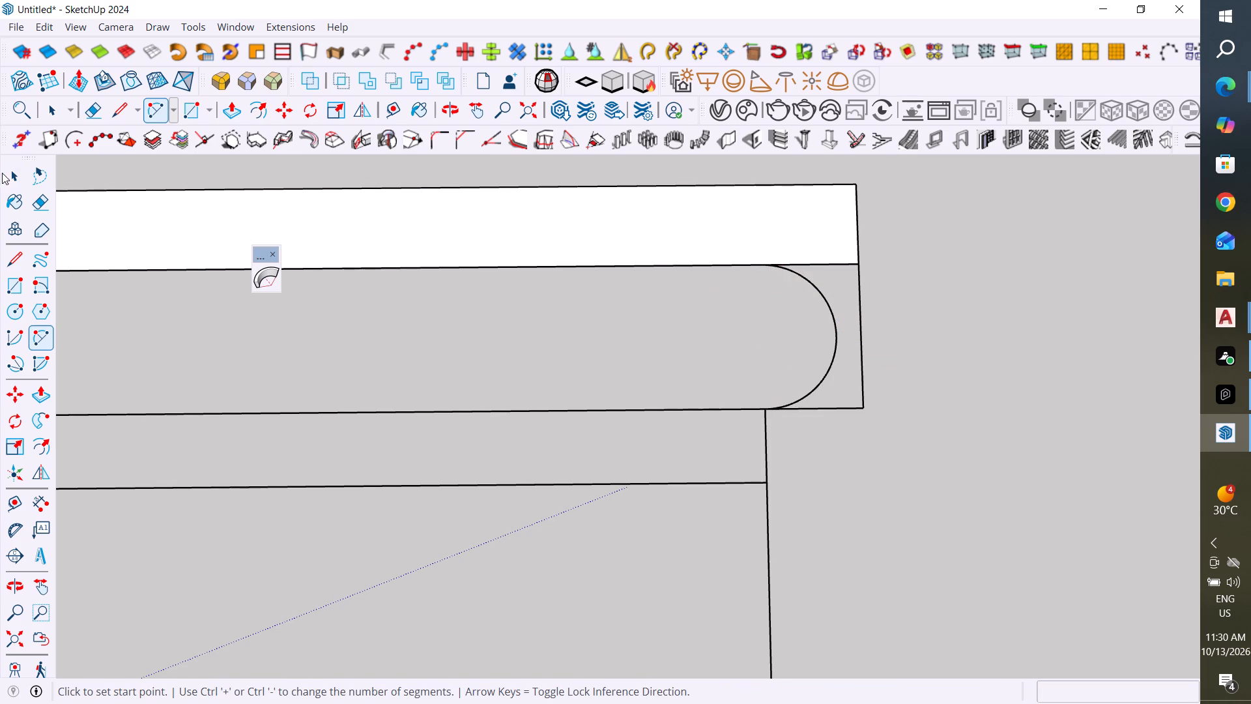
Examine the edges around the band's rounded end from different angles and distances.
click(19, 177)
scroll(628, 334, down, 4)
scroll(650, 344, up, 1)
middle_drag(653, 345, 702, 370)
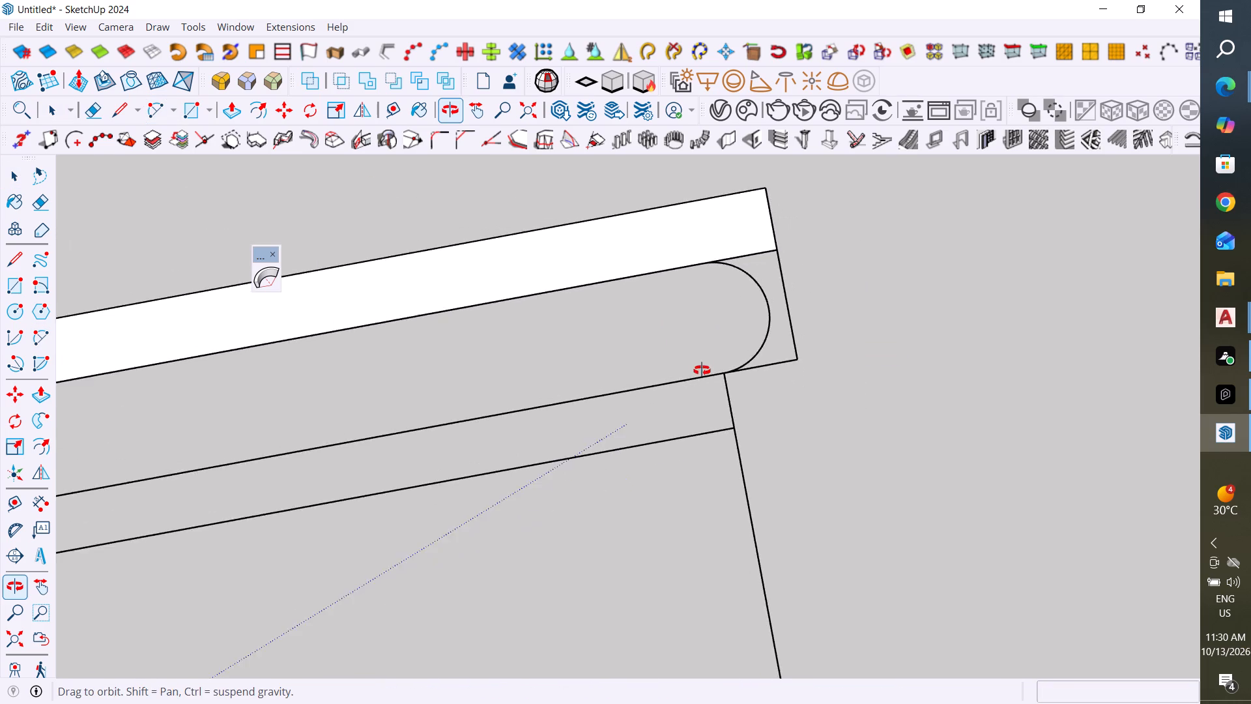
middle_drag(702, 370, 691, 243)
scroll(747, 310, up, 5)
scroll(768, 359, up, 4)
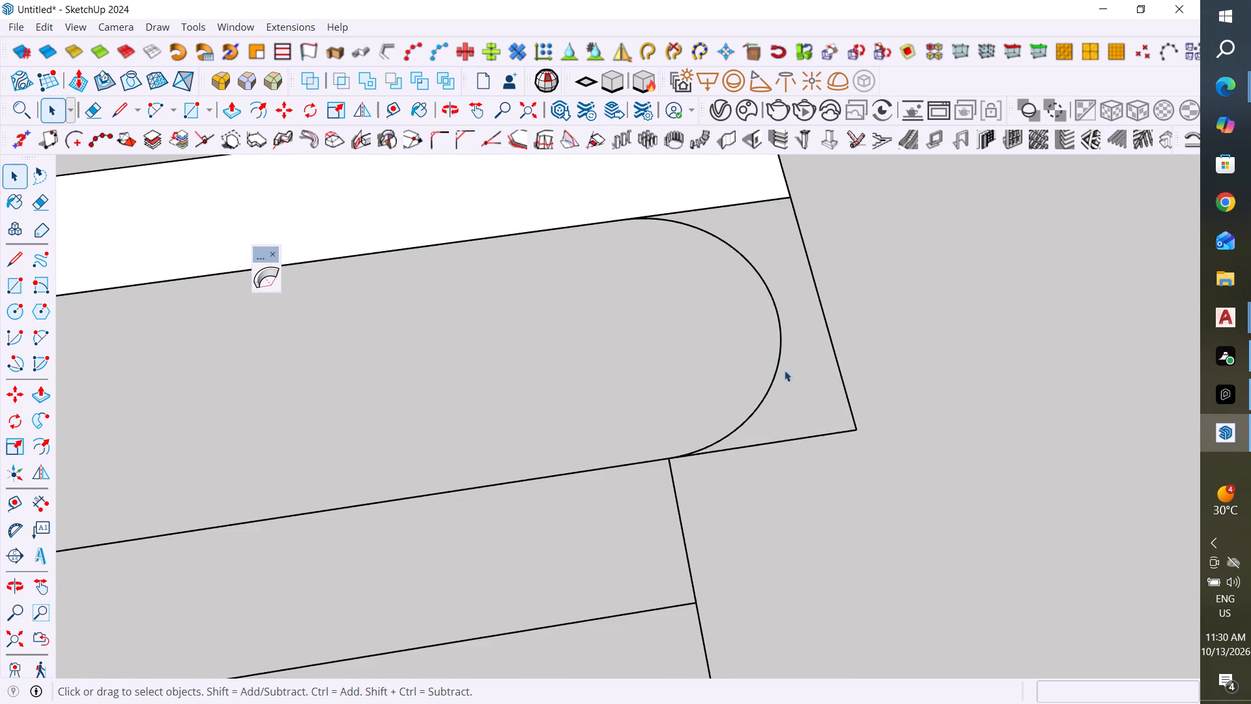
scroll(760, 400, down, 20)
scroll(760, 400, down, 6)
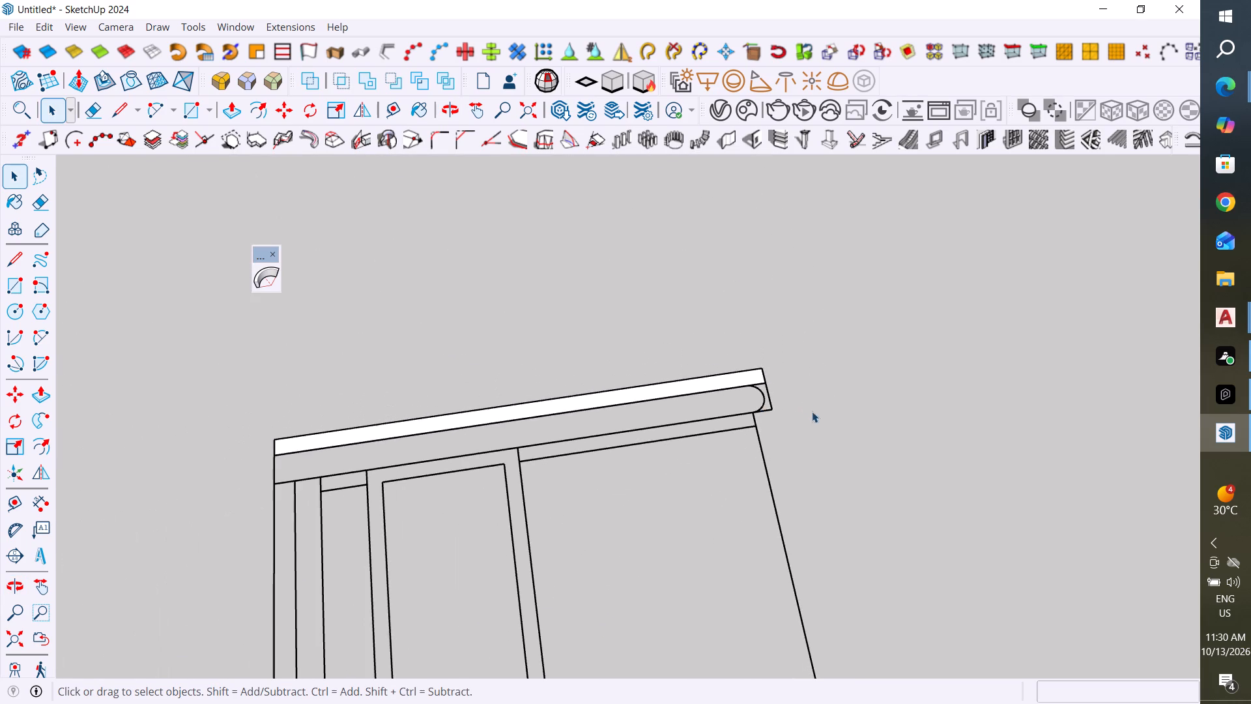
middle_drag(814, 420, 784, 407)
scroll(737, 405, up, 10)
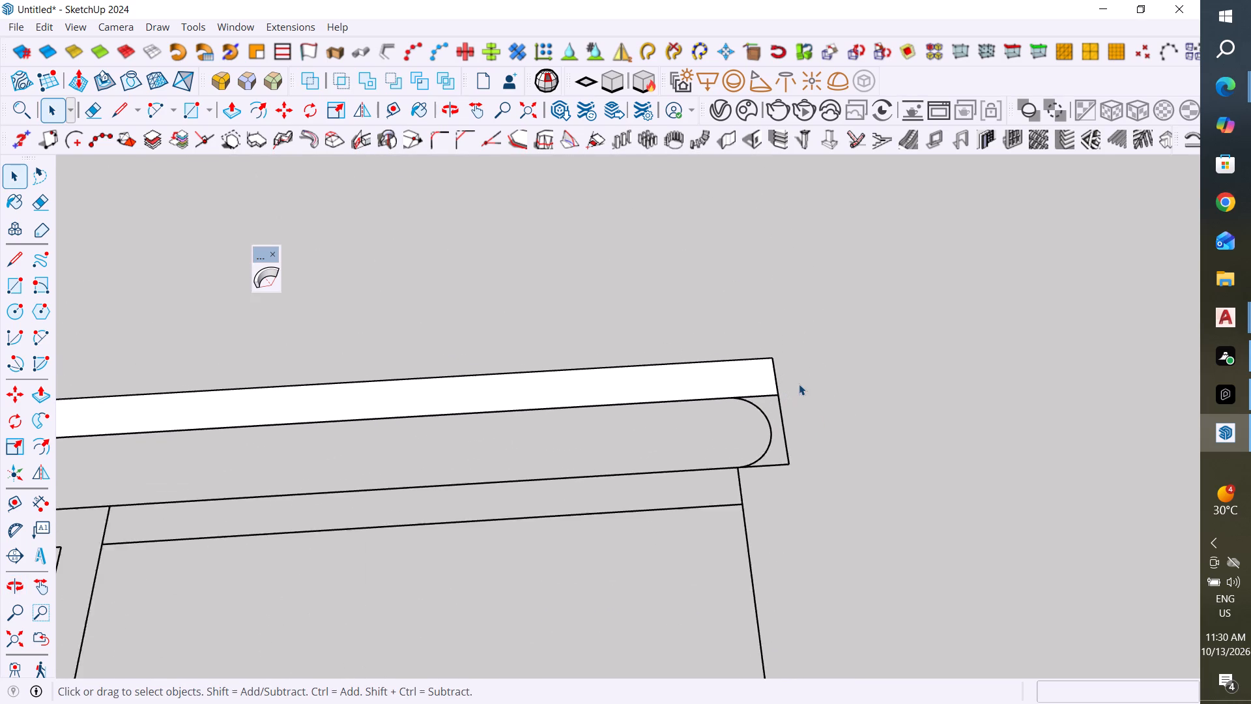
Trace the band's rounded end with a two-point arc about 1/4" across and 1/8" in bulge.
scroll(799, 384, up, 10)
middle_drag(804, 393, 805, 464)
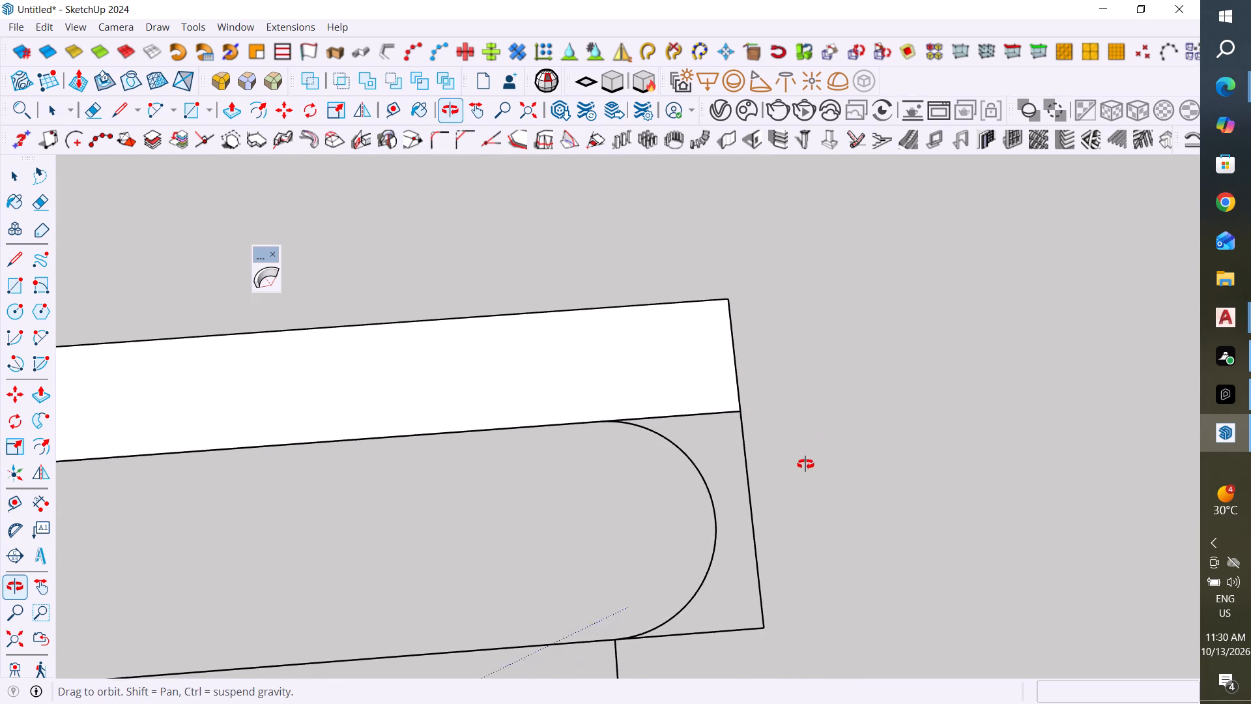
middle_drag(805, 464, 795, 480)
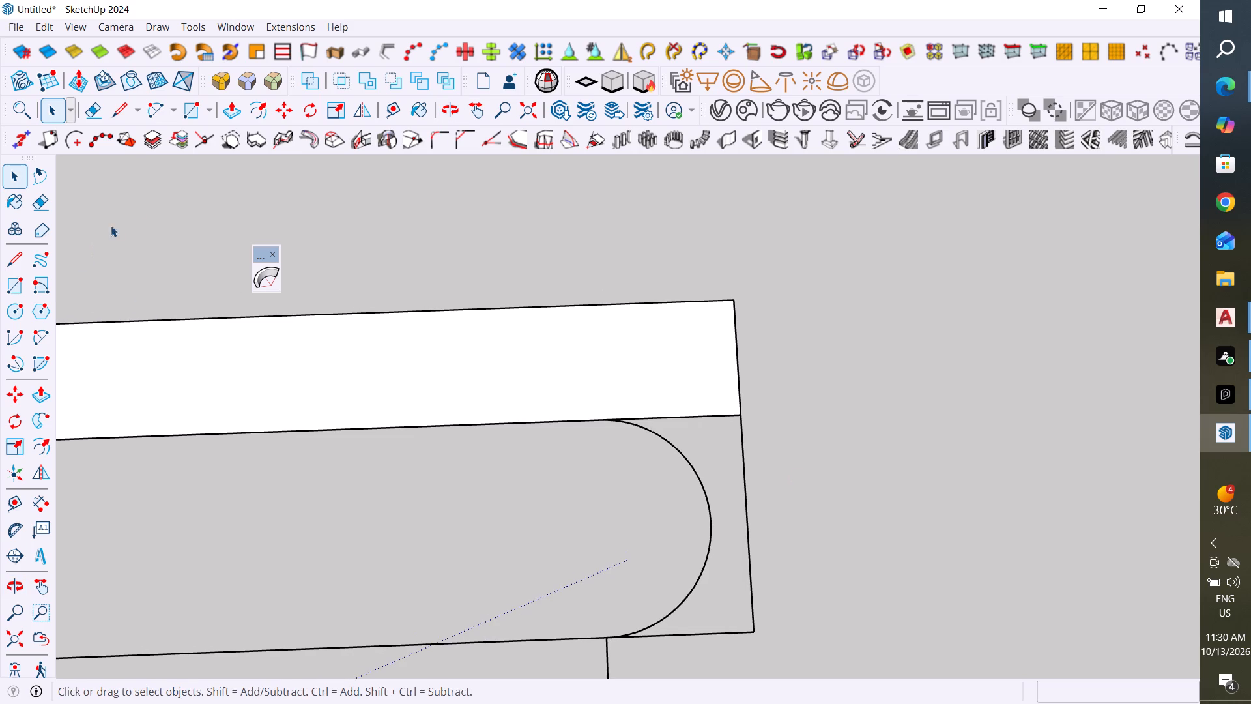
click(153, 106)
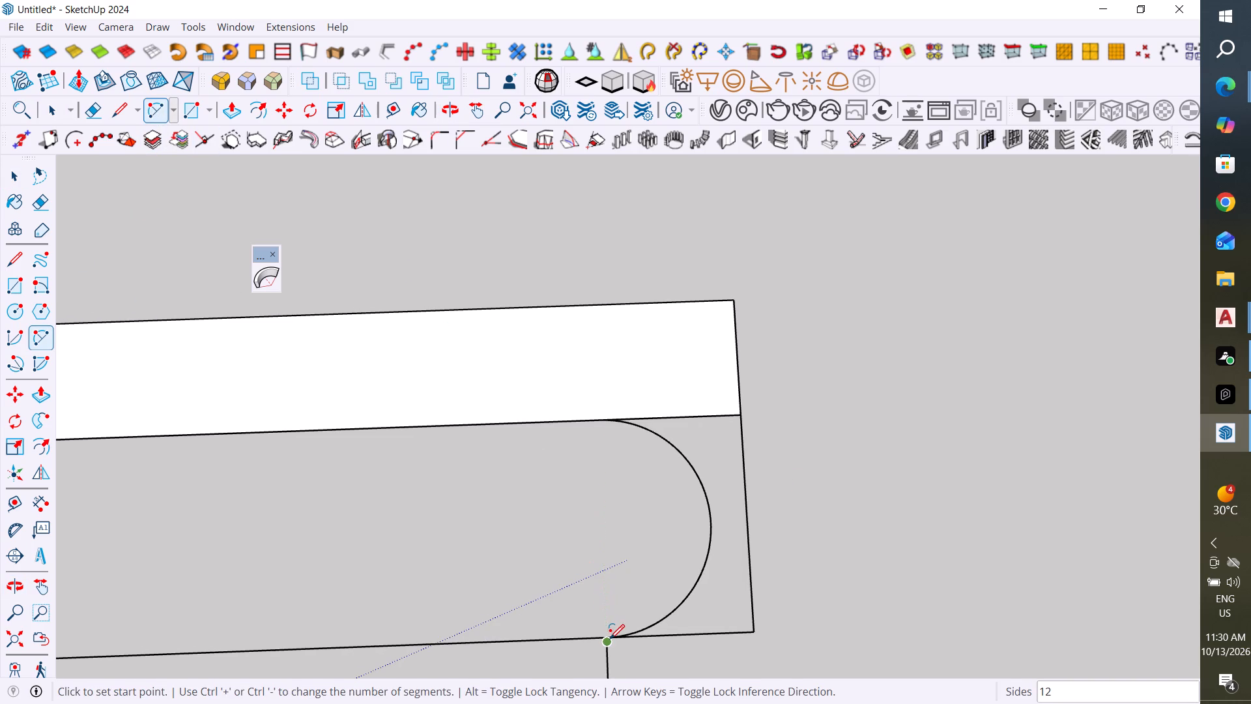
scroll(604, 652, up, 16)
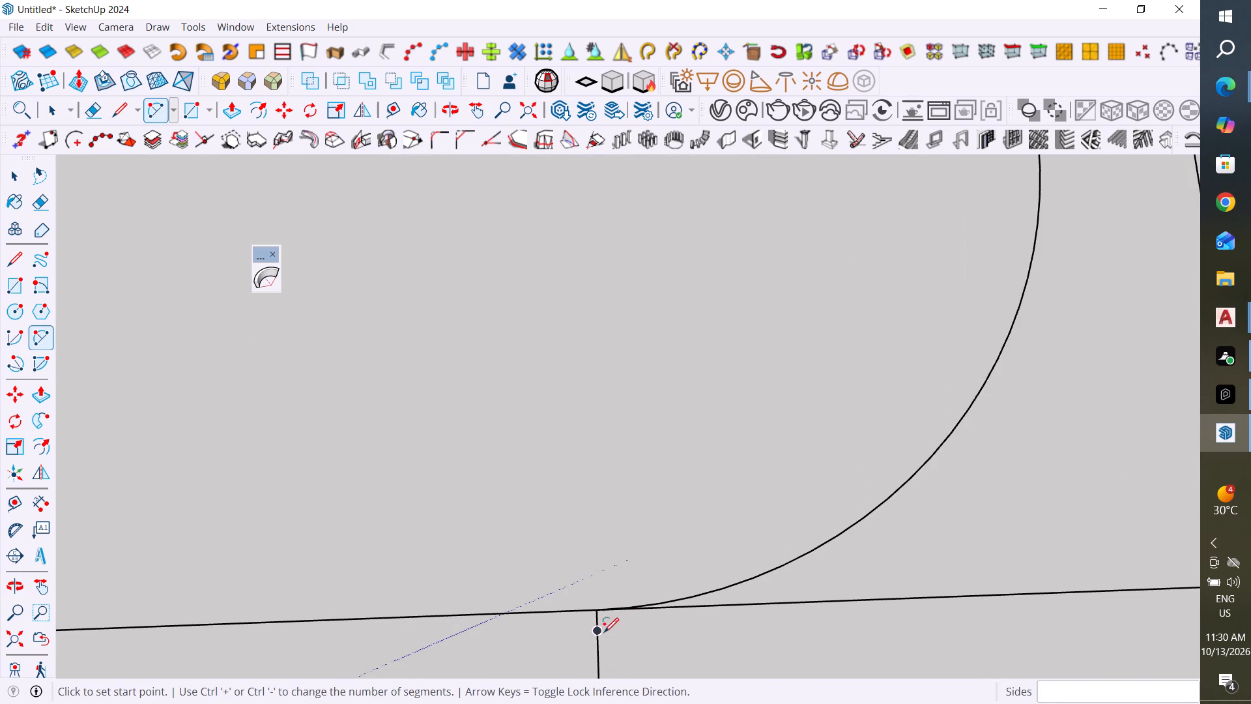
click(597, 608)
scroll(597, 608, down, 12)
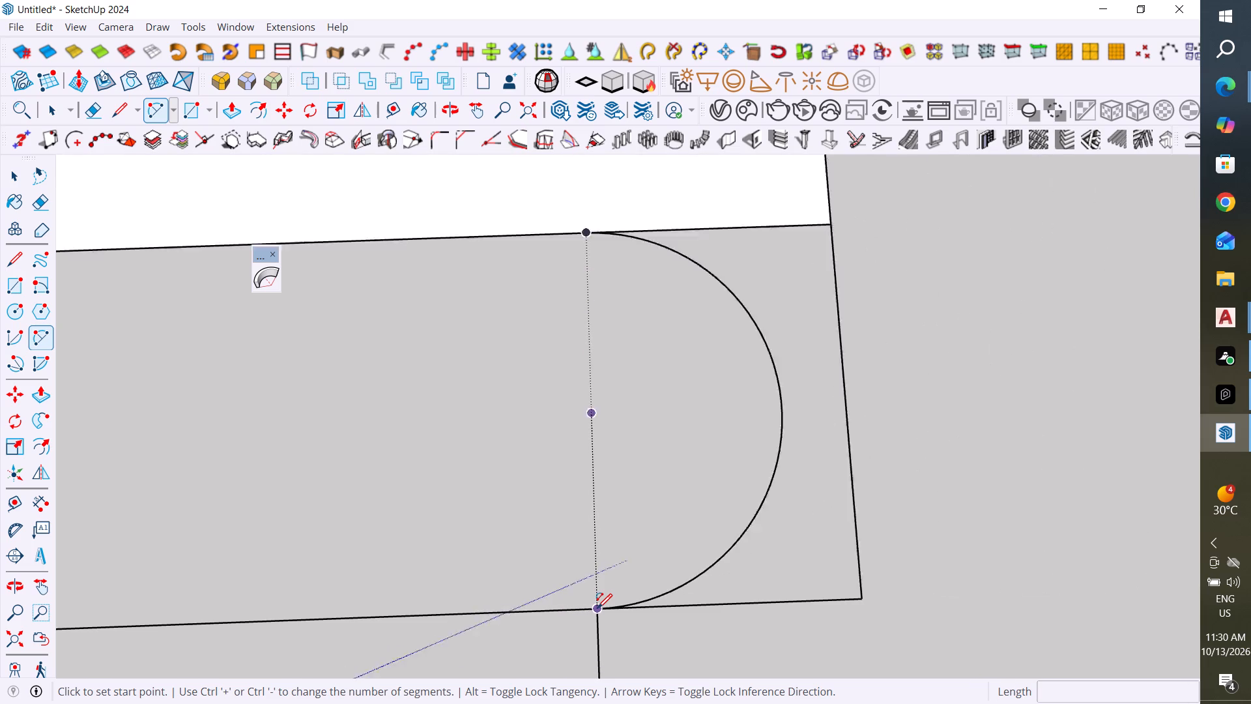
scroll(597, 608, down, 6)
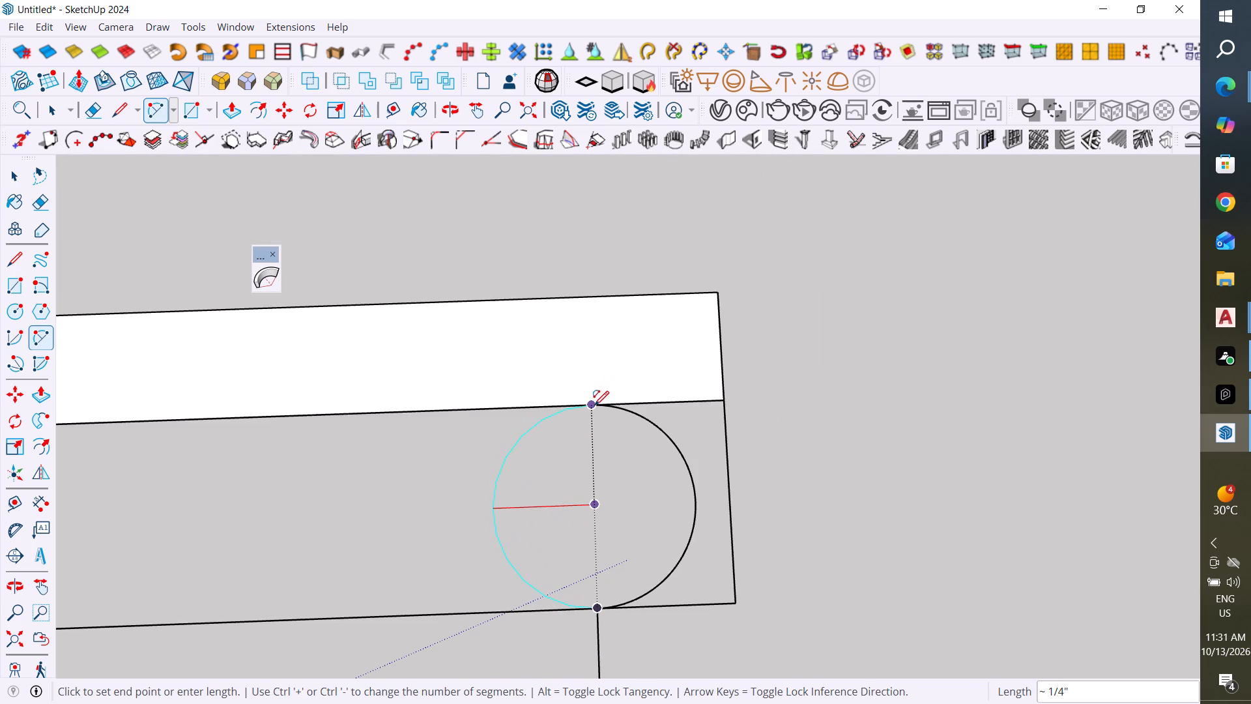
click(594, 405)
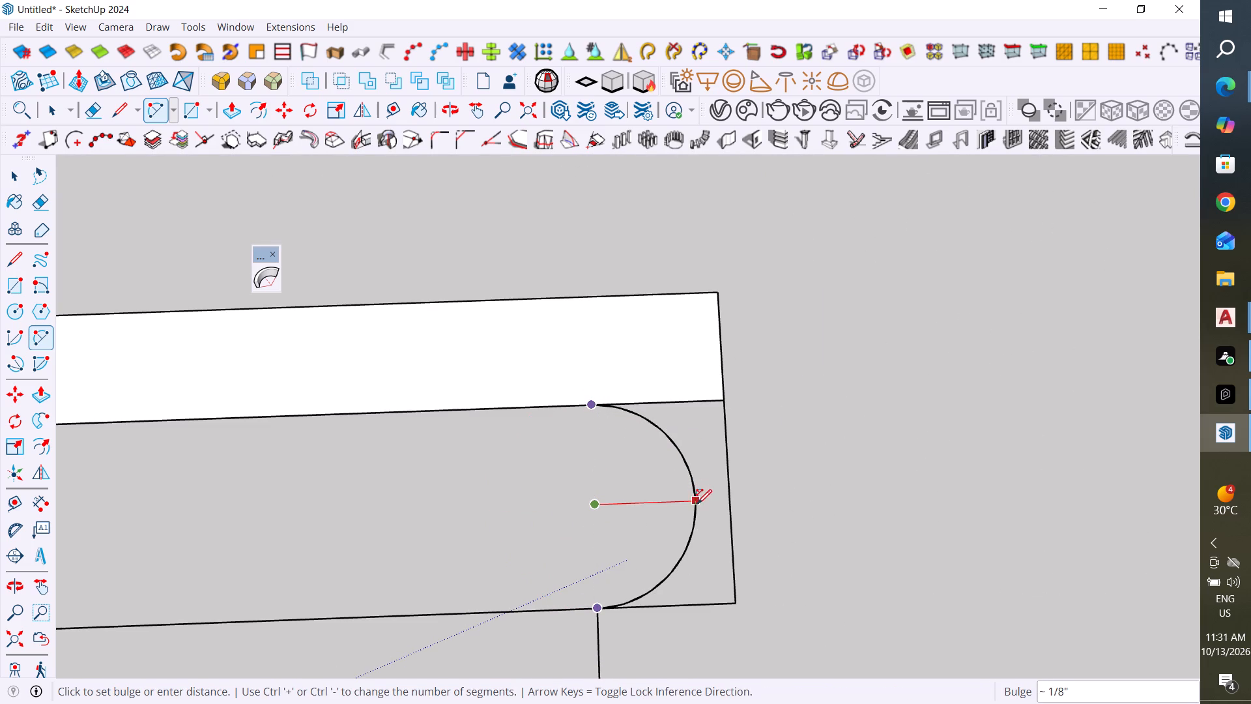
click(697, 504)
Draw a rectangle about 3 15/16" by 1/4" over the tower's top band to restore its face.
scroll(865, 591, down, 7)
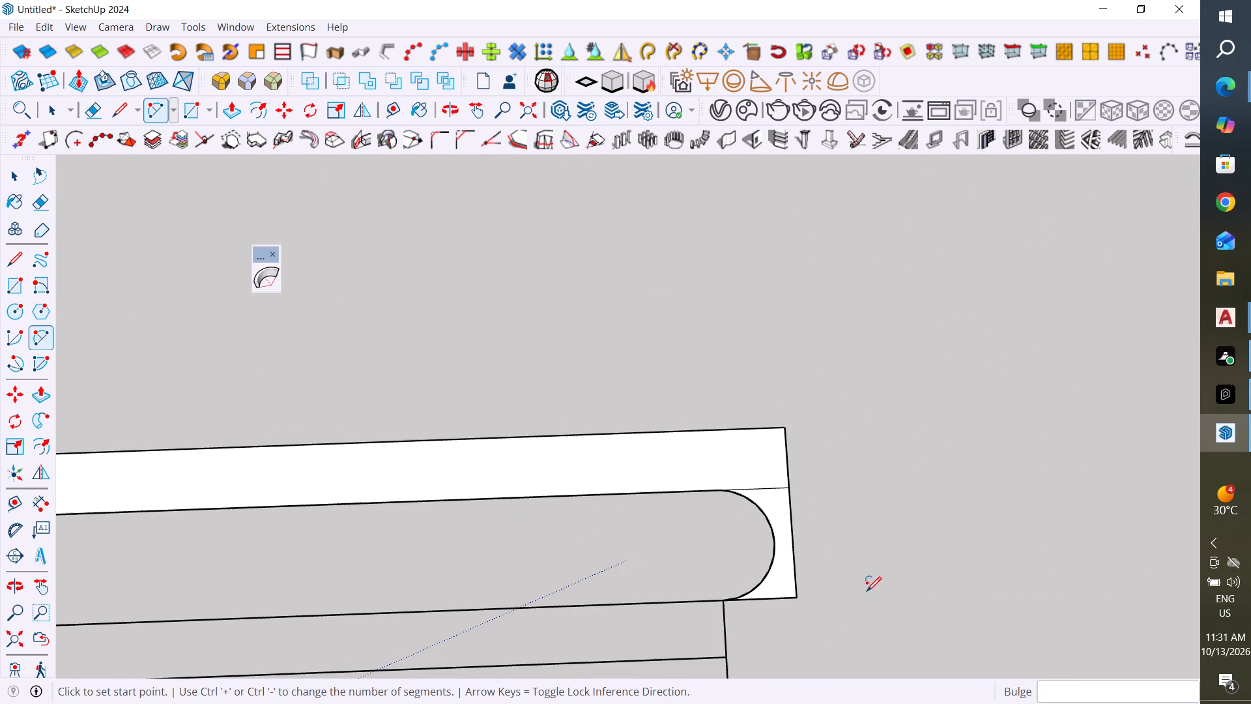
scroll(834, 580, down, 2)
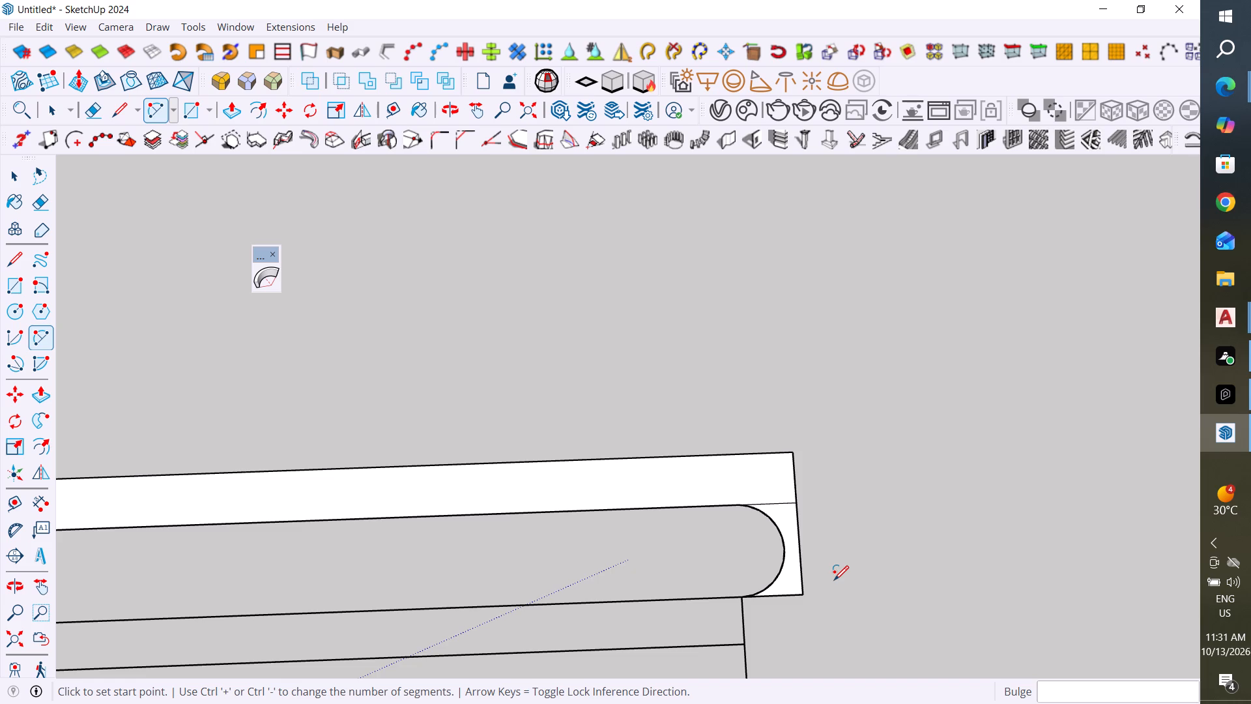
scroll(834, 580, down, 17)
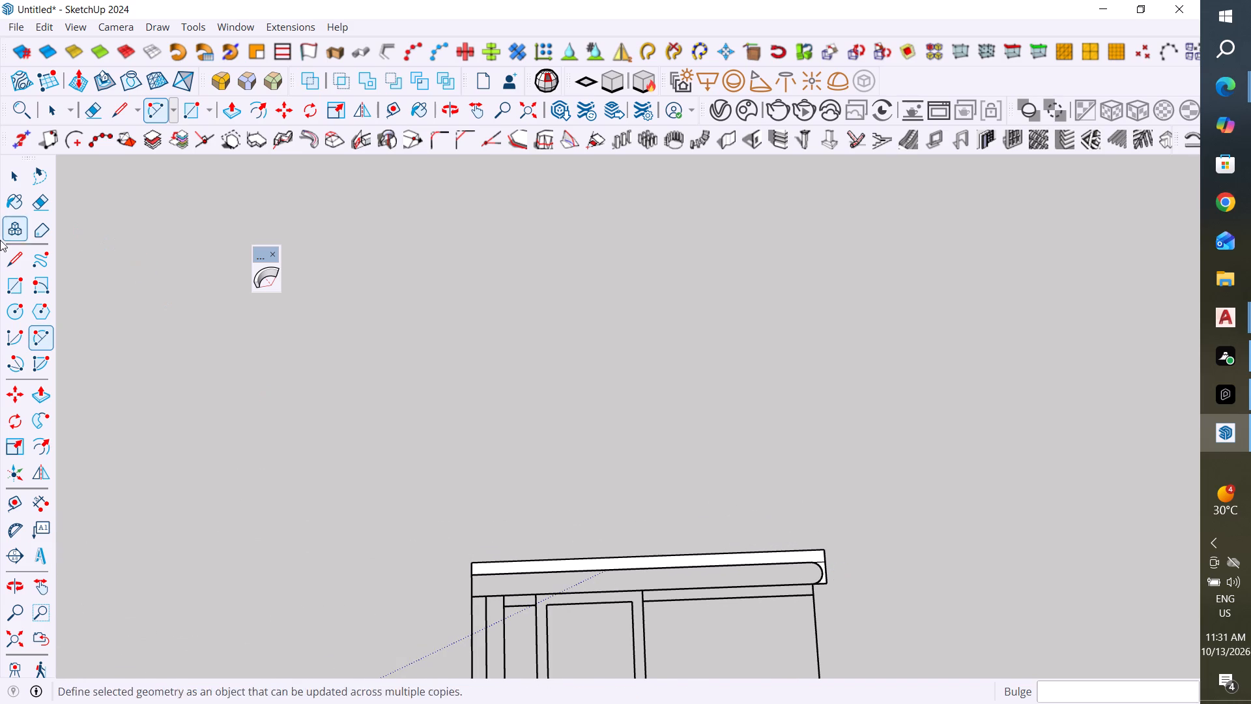
click(15, 288)
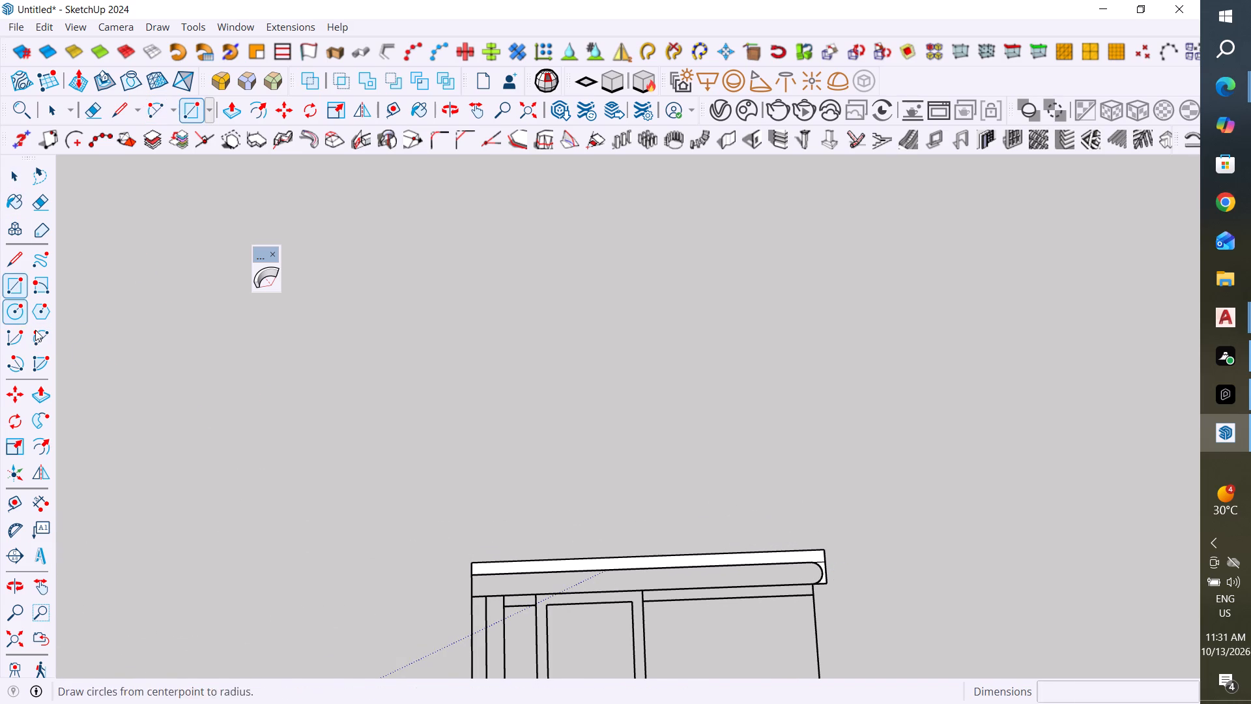
click(470, 599)
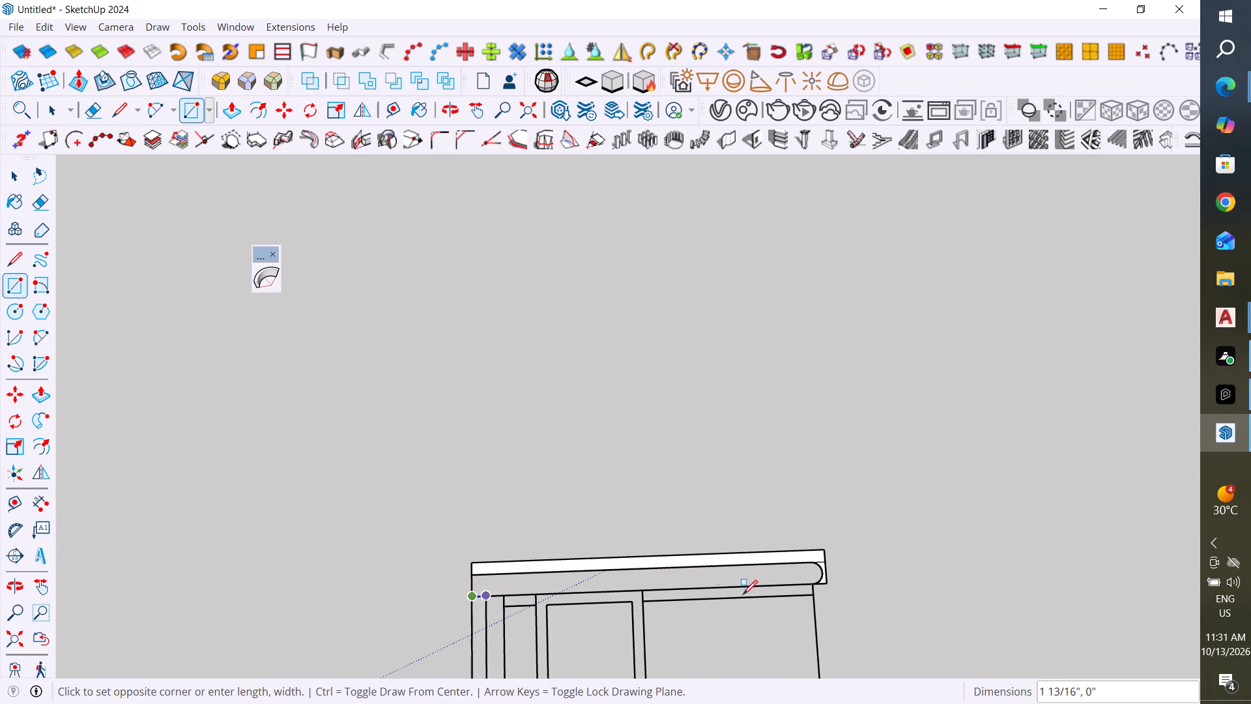
click(824, 563)
Delete the leftover corner face beyond the rounded end and the face of the strip above the band.
click(19, 181)
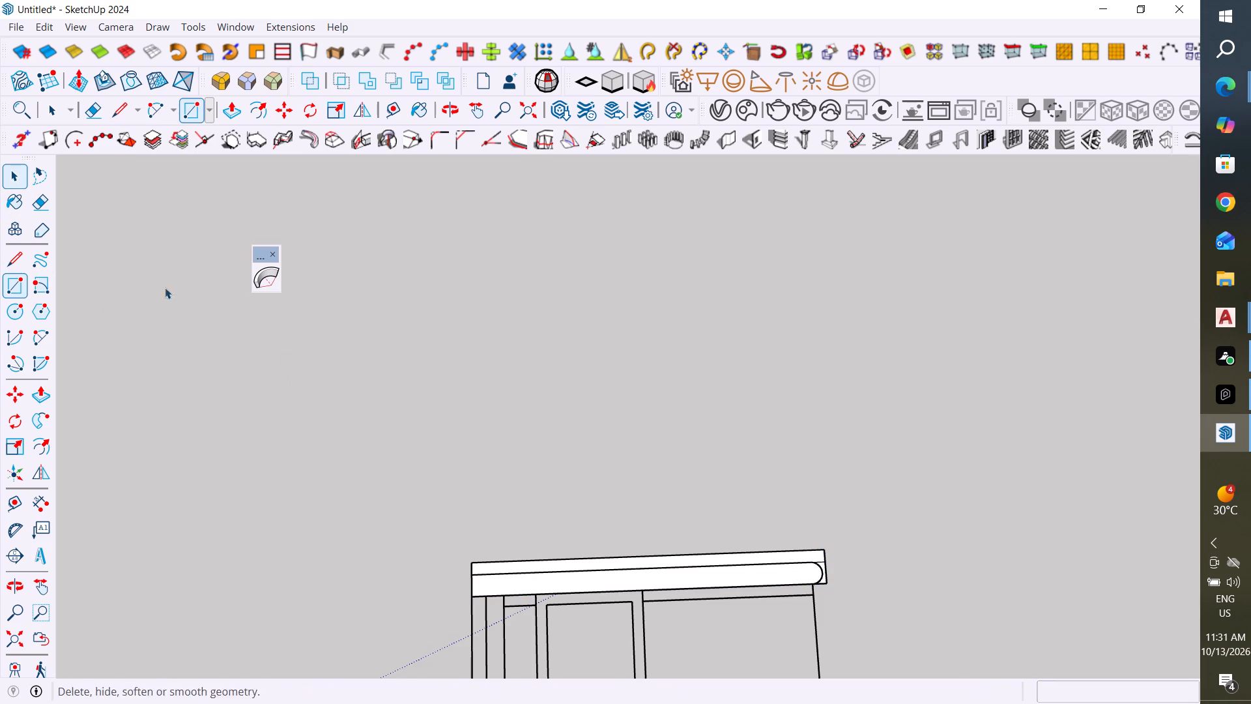
scroll(734, 568, up, 10)
click(852, 581)
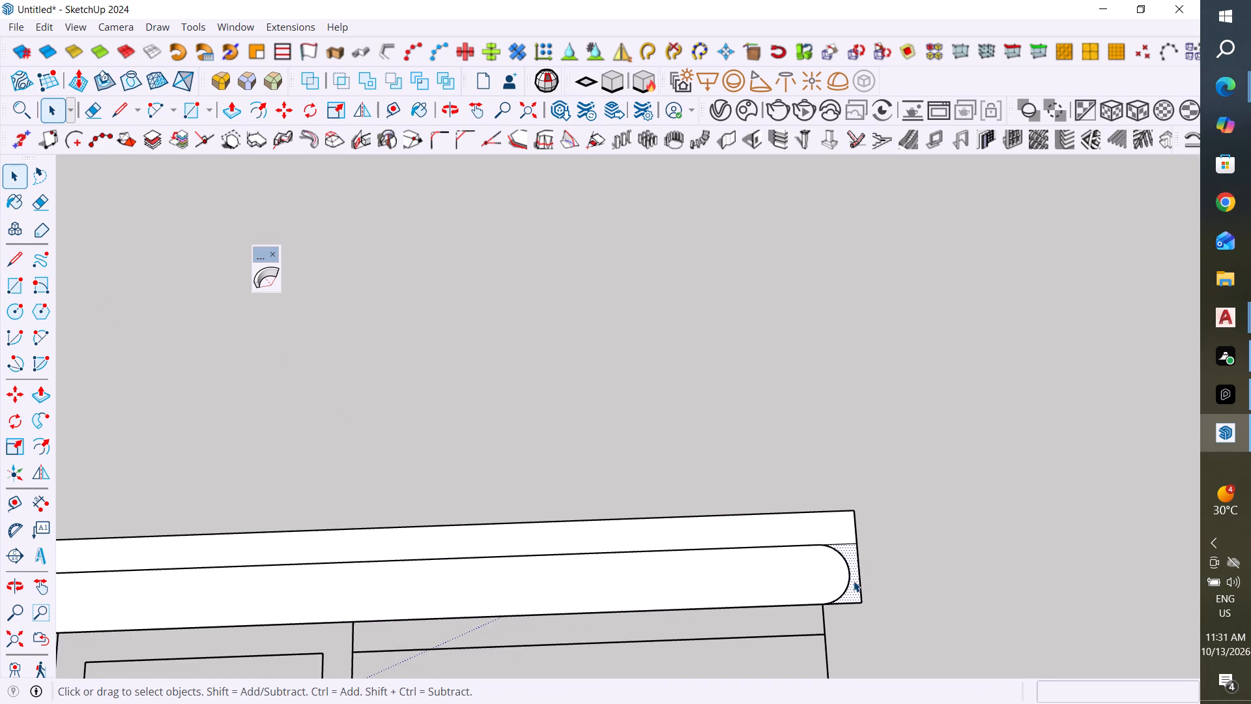
key(Delete)
click(854, 581)
click(848, 529)
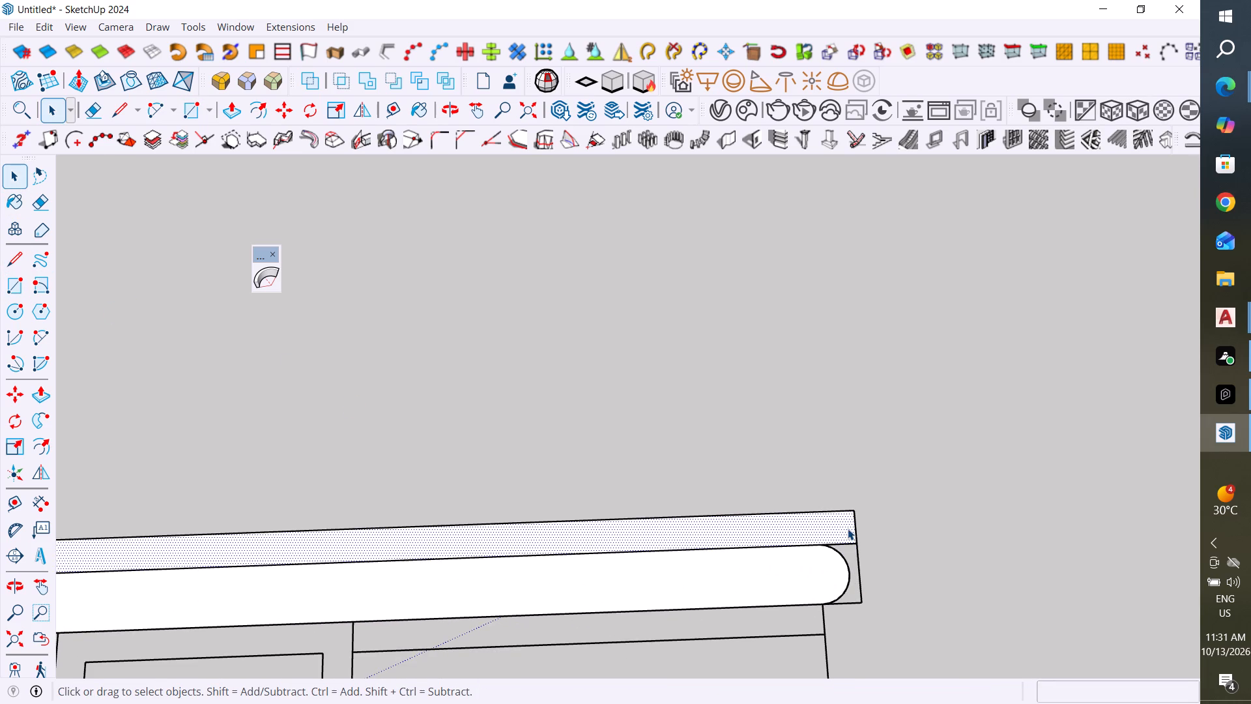
key(Delete)
Erase the leftover edges around the rounded end and the outline of the strip above the band.
click(857, 603)
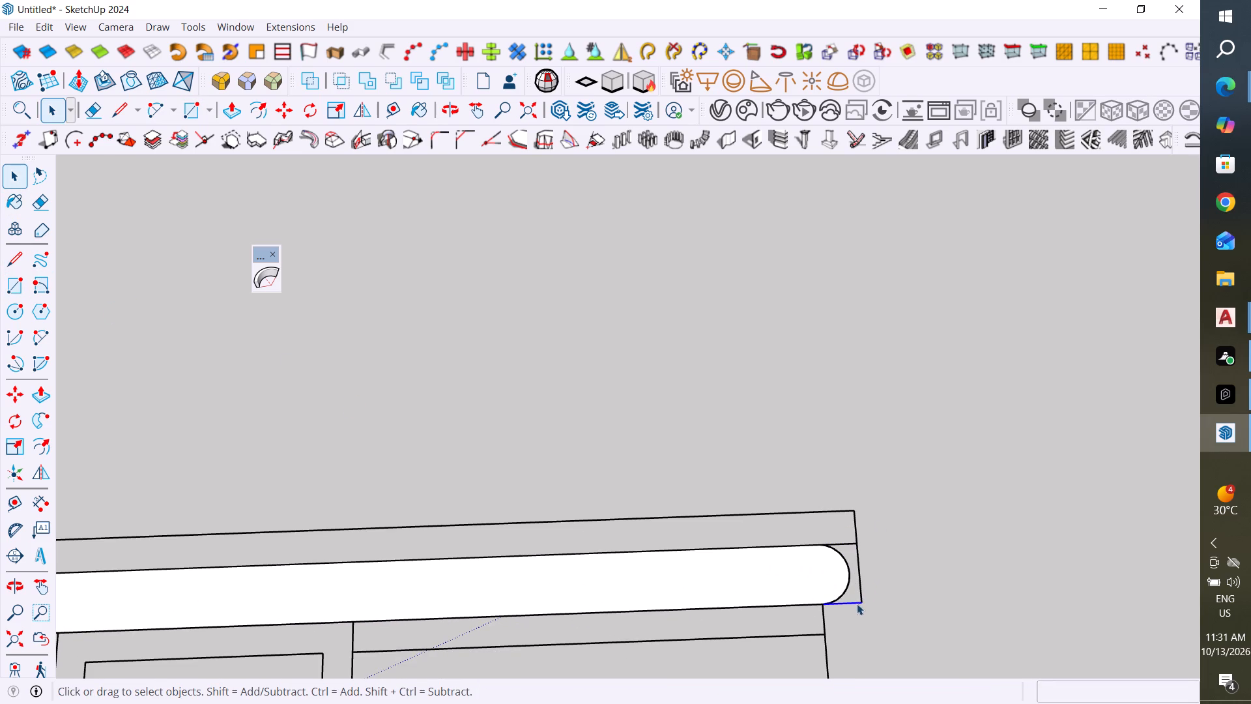
key(Delete)
click(861, 591)
key(Delete)
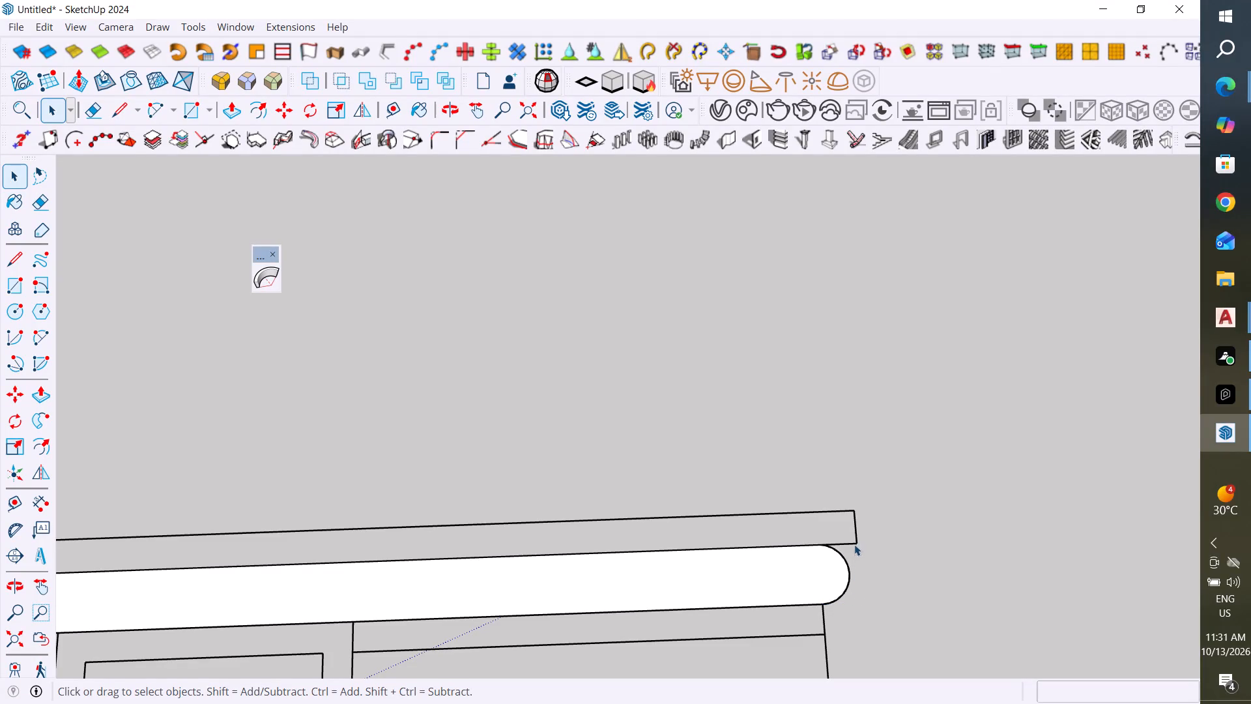
click(850, 543)
key(Delete)
click(856, 535)
key(Delete)
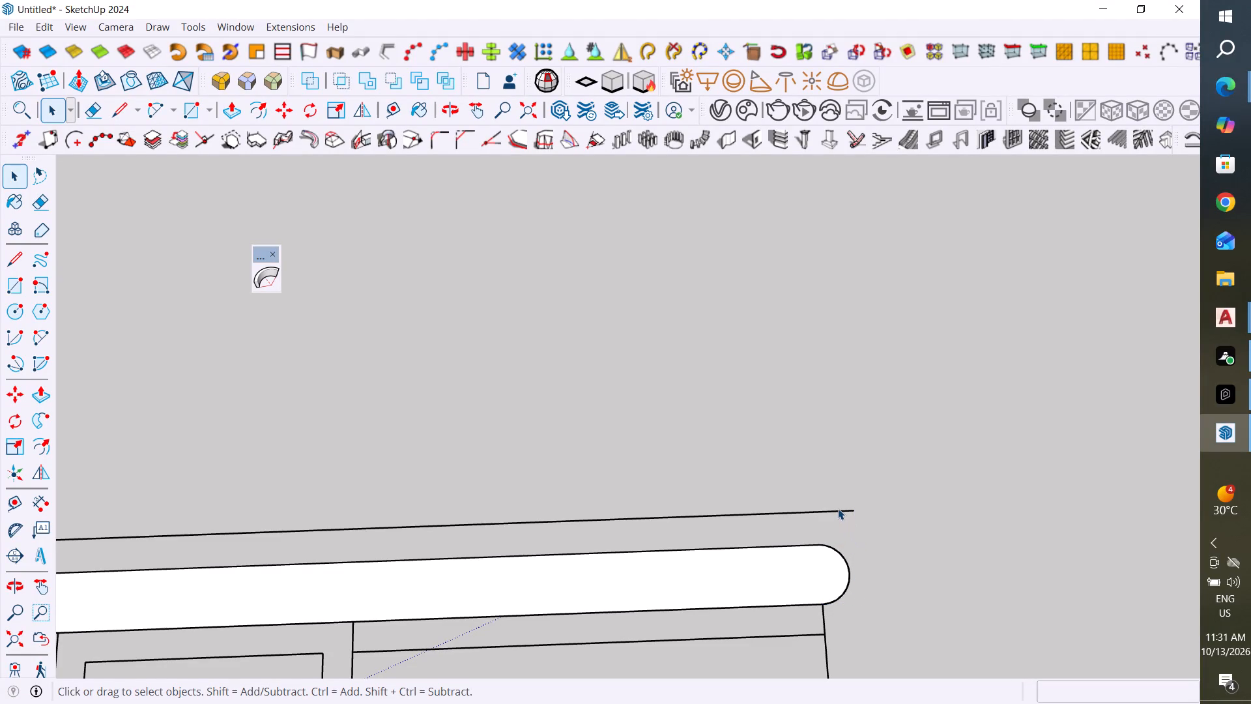
click(842, 510)
key(Delete)
Erase the vertical line stub that sticks up above the band's square end.
scroll(912, 560, down, 10)
scroll(464, 610, up, 2)
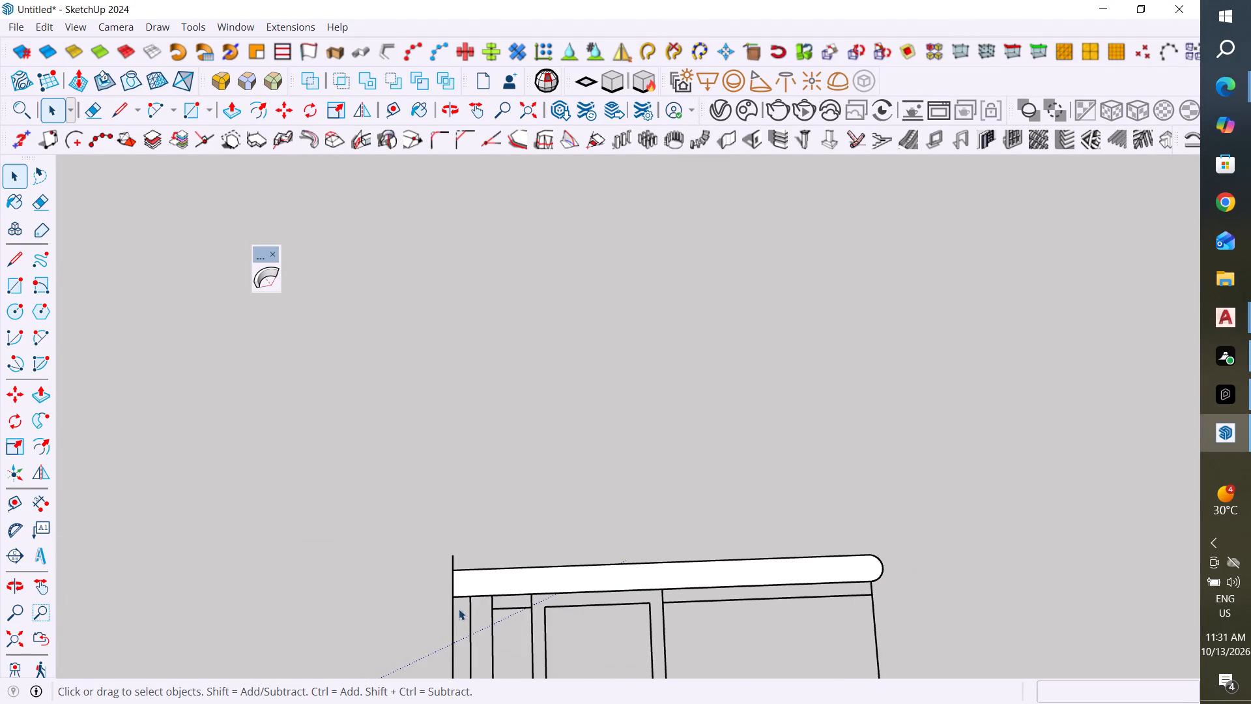
scroll(459, 609, up, 8)
click(454, 510)
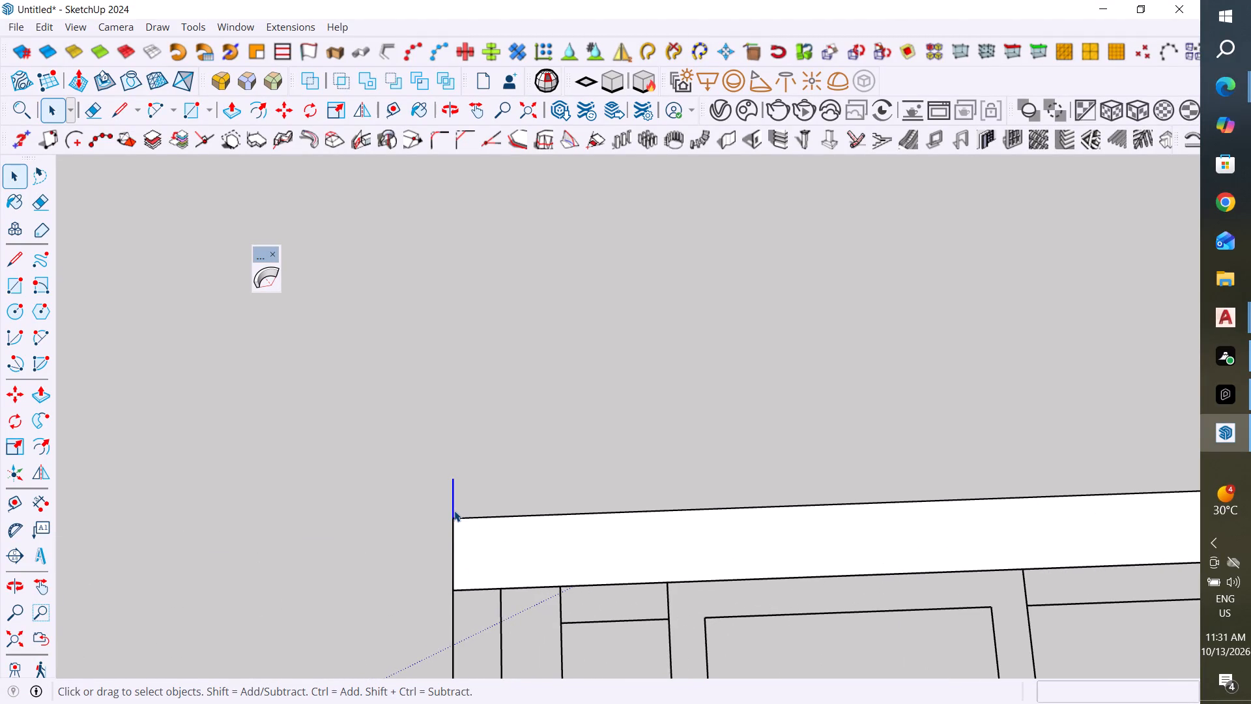
key(Delete)
Examine the whole front elevation and the cleaned-up tower band from different angles and distances.
scroll(473, 523, down, 20)
scroll(738, 500, down, 5)
middle_drag(753, 508, 769, 578)
scroll(594, 430, down, 6)
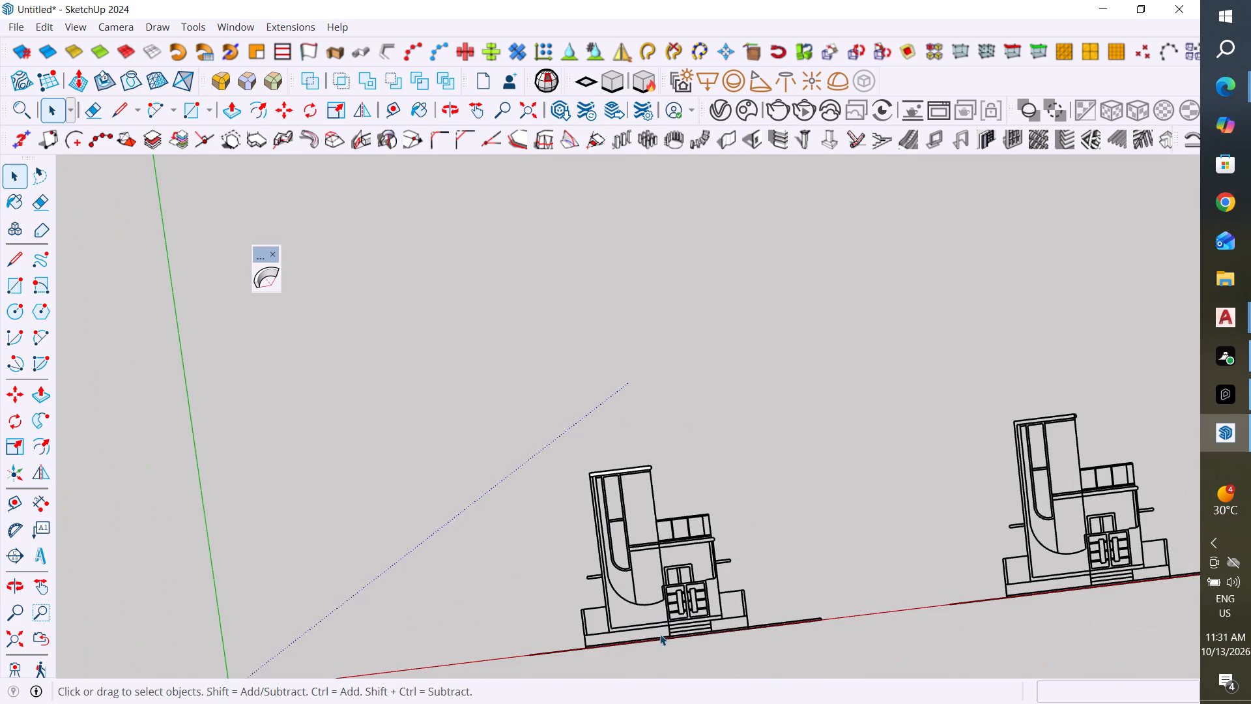
scroll(678, 636, up, 7)
scroll(848, 624, up, 1)
middle_drag(846, 626, 830, 633)
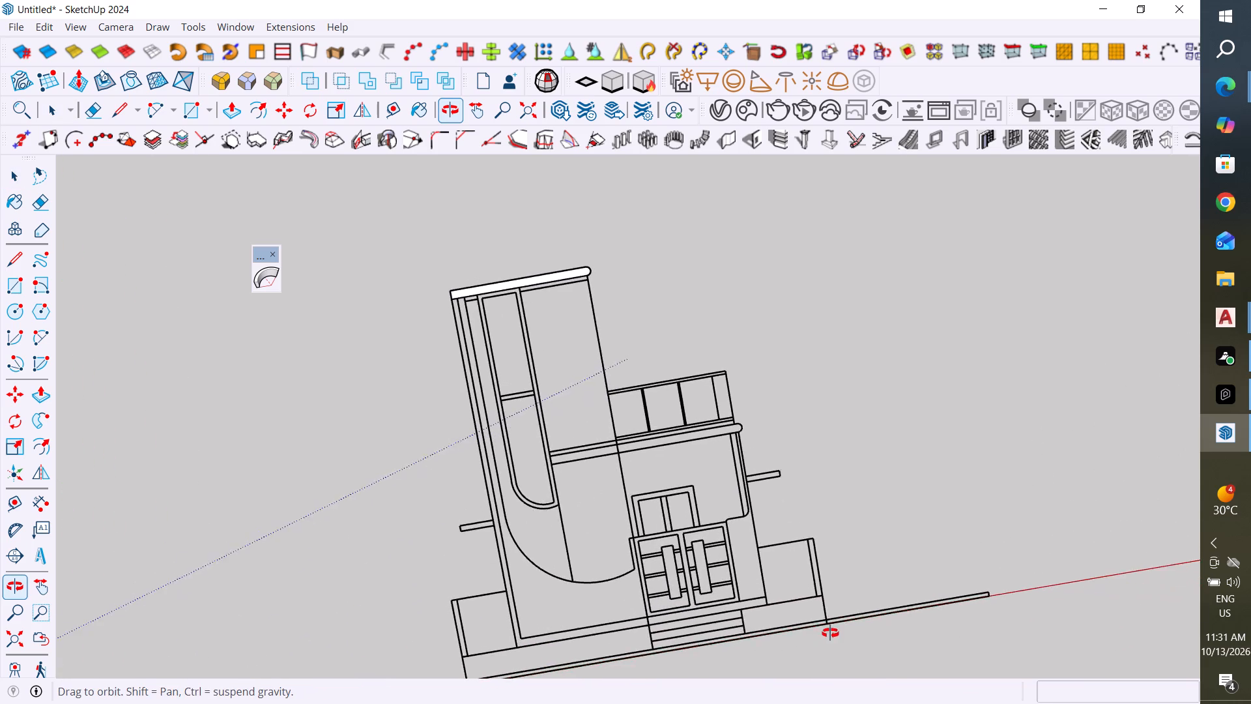
middle_drag(830, 633, 811, 626)
middle_drag(822, 418, 824, 415)
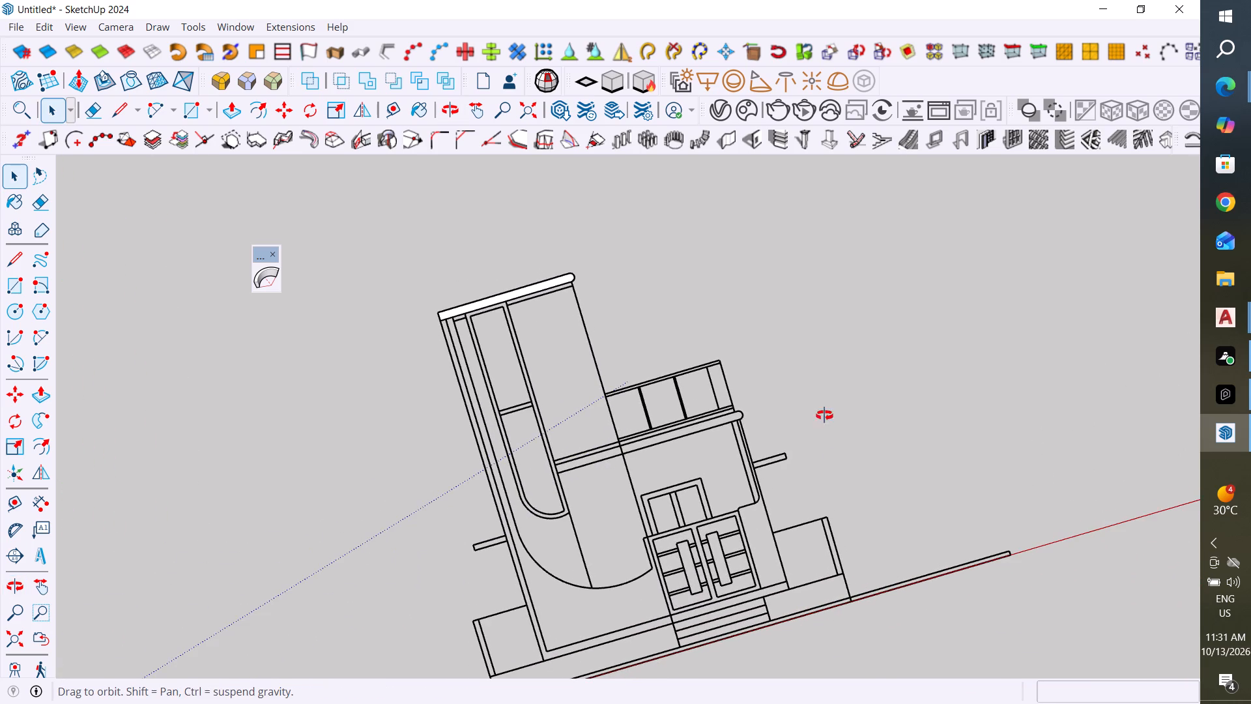
middle_drag(824, 415, 723, 350)
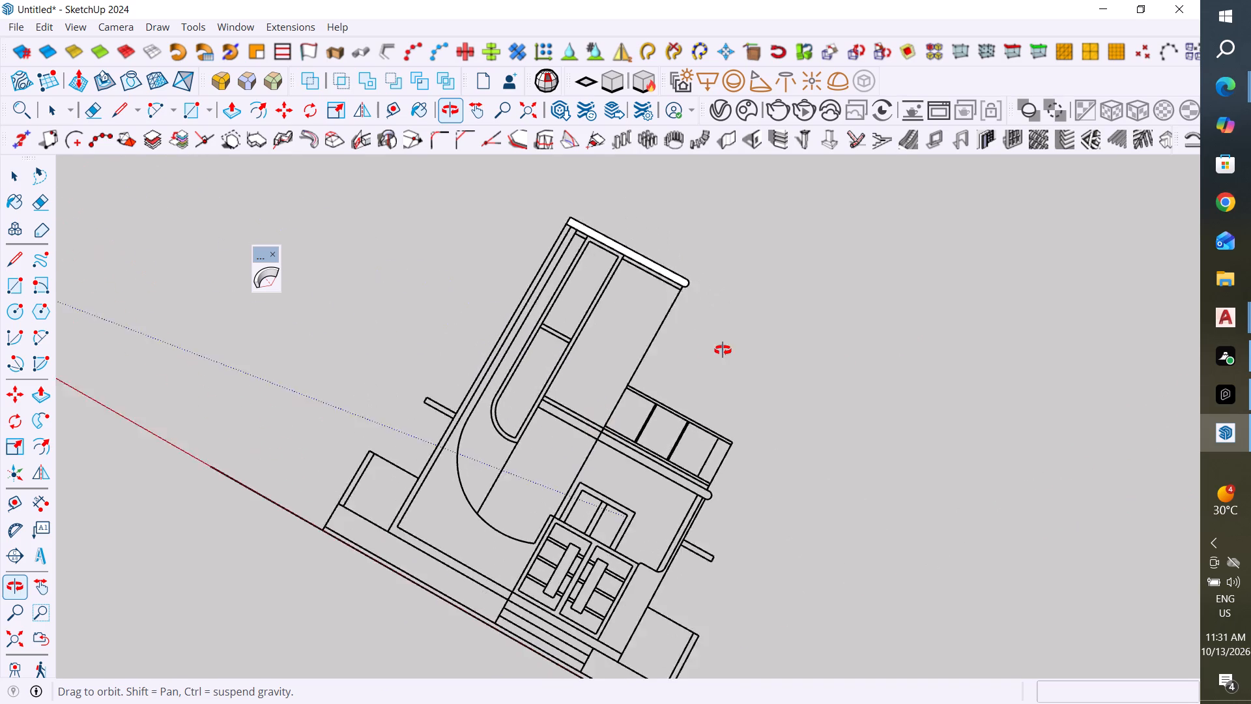
middle_drag(723, 350, 799, 222)
middle_drag(784, 419, 816, 327)
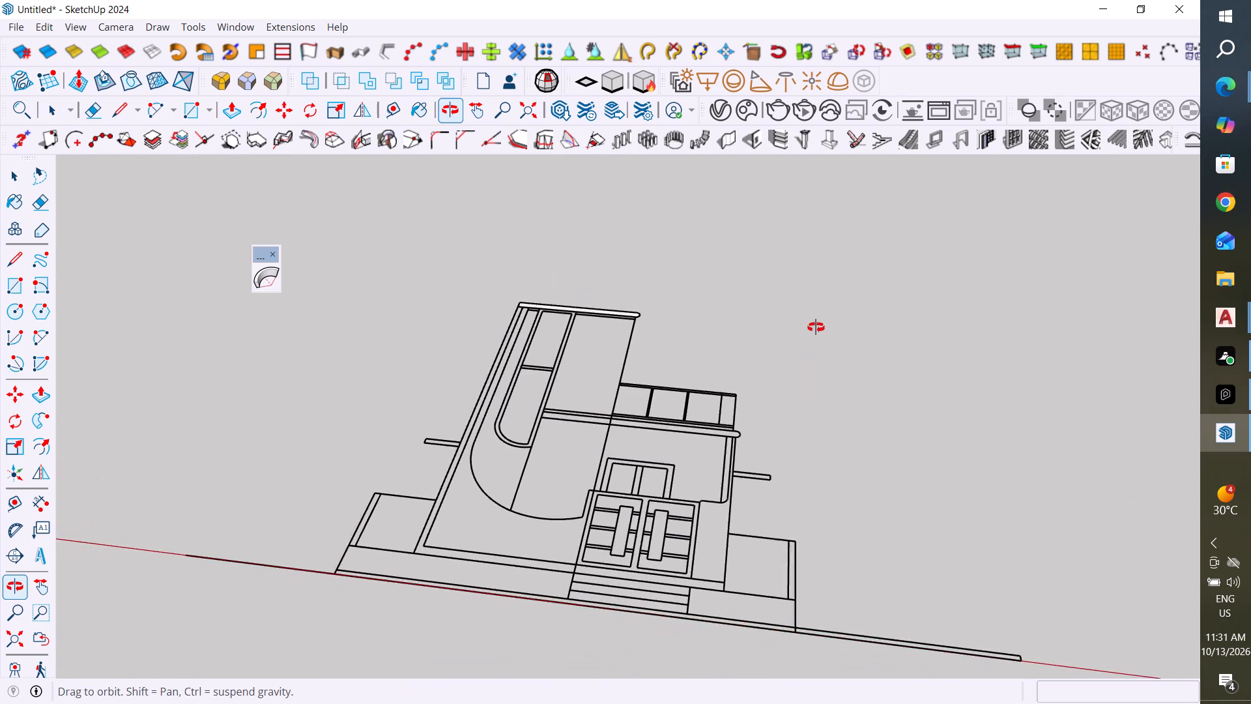
middle_drag(816, 327, 858, 456)
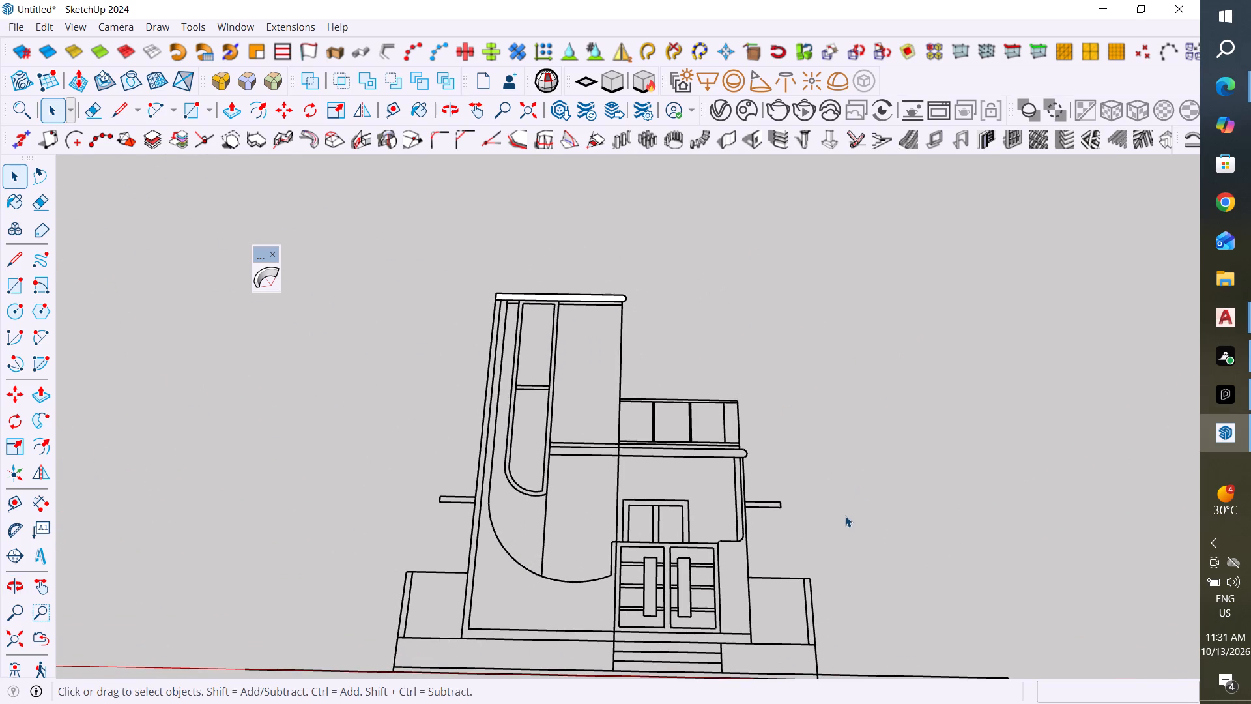
Draw a rectangle about 3 3/4" by 9 15/16" over the tower, from its base beside the door to the band's square end.
click(15, 291)
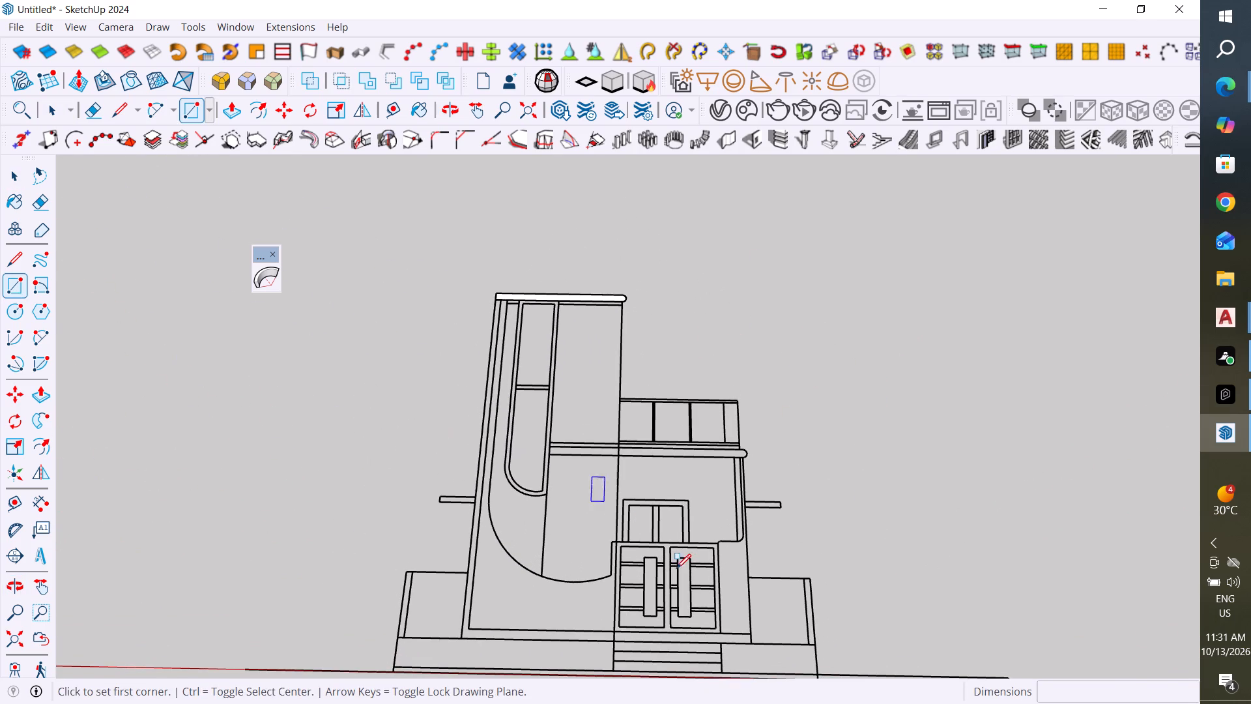
click(616, 641)
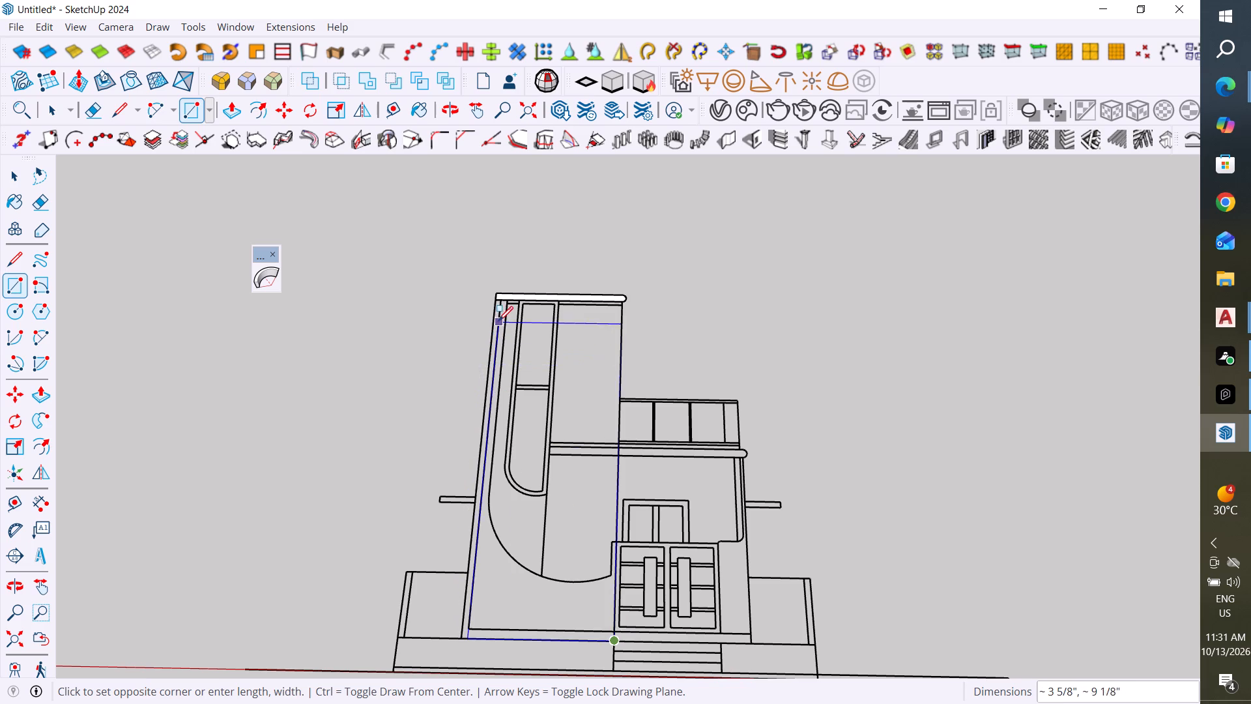
click(495, 299)
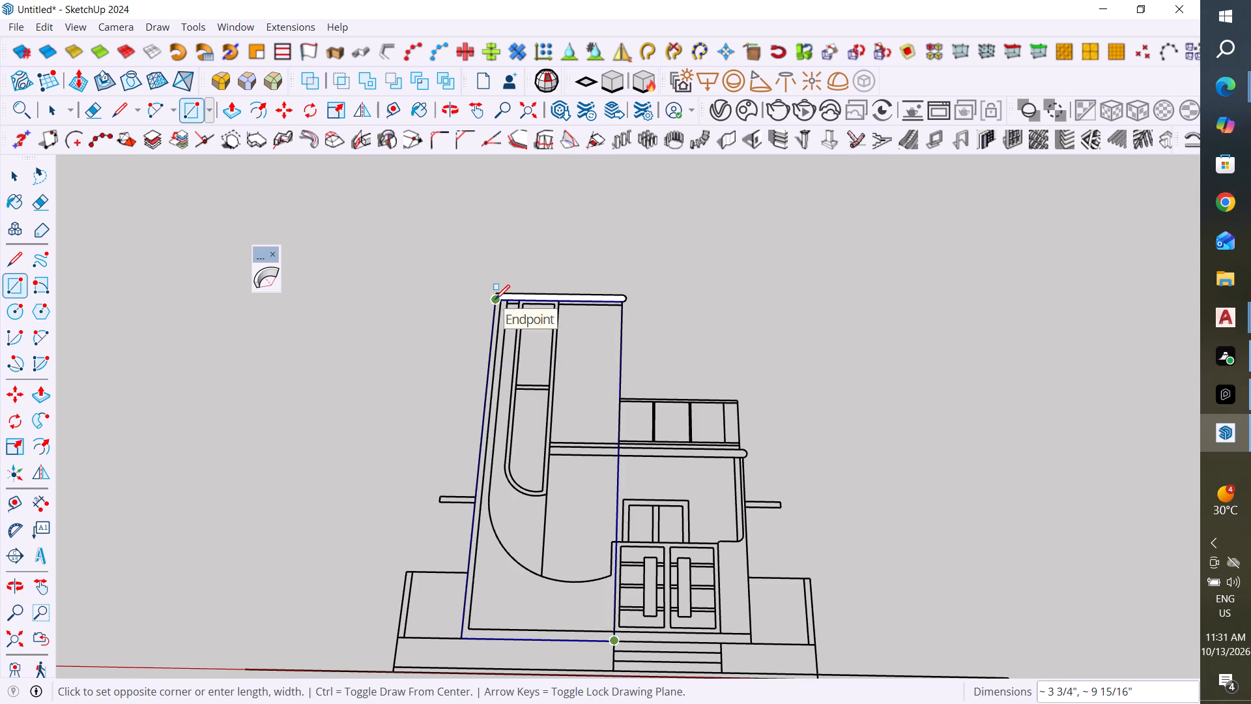
Erase the short edge separating the top band from the tower's outer vertical strip.
click(12, 179)
scroll(448, 315, up, 17)
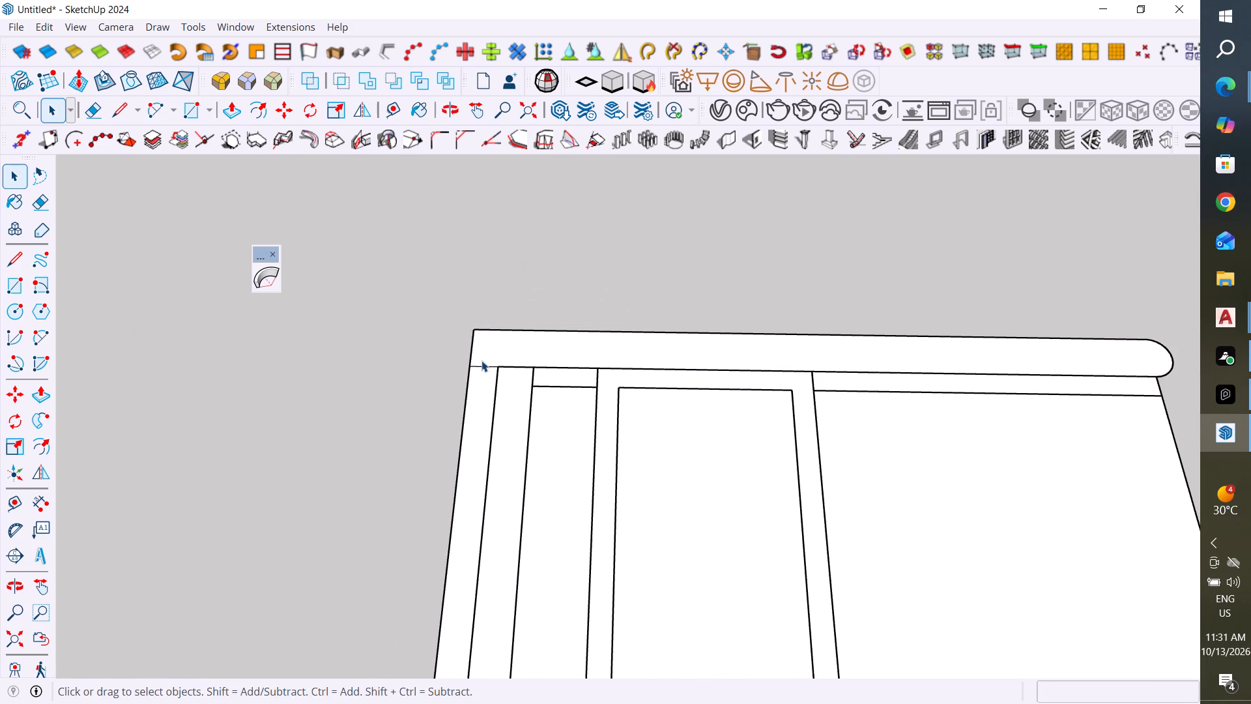
click(487, 368)
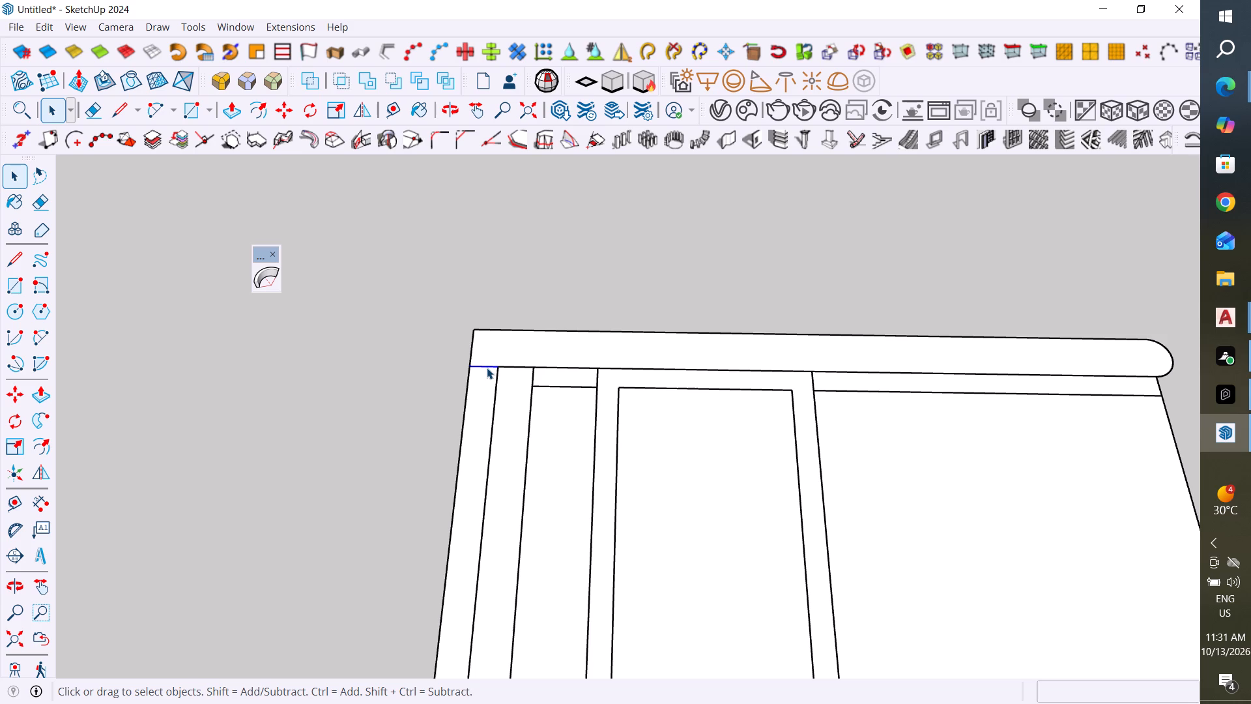
key(Delete)
Group the tower's front face together with its bounding edges.
scroll(504, 387, down, 10)
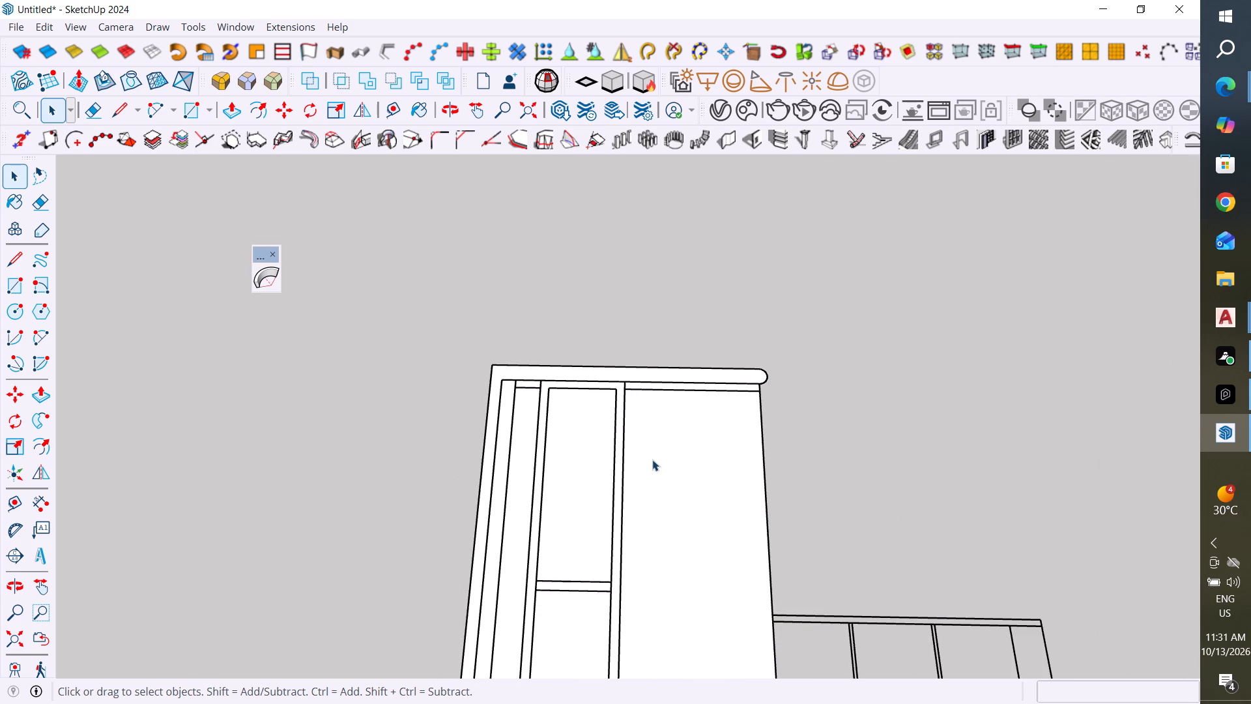
click(652, 460)
scroll(654, 460, down, 13)
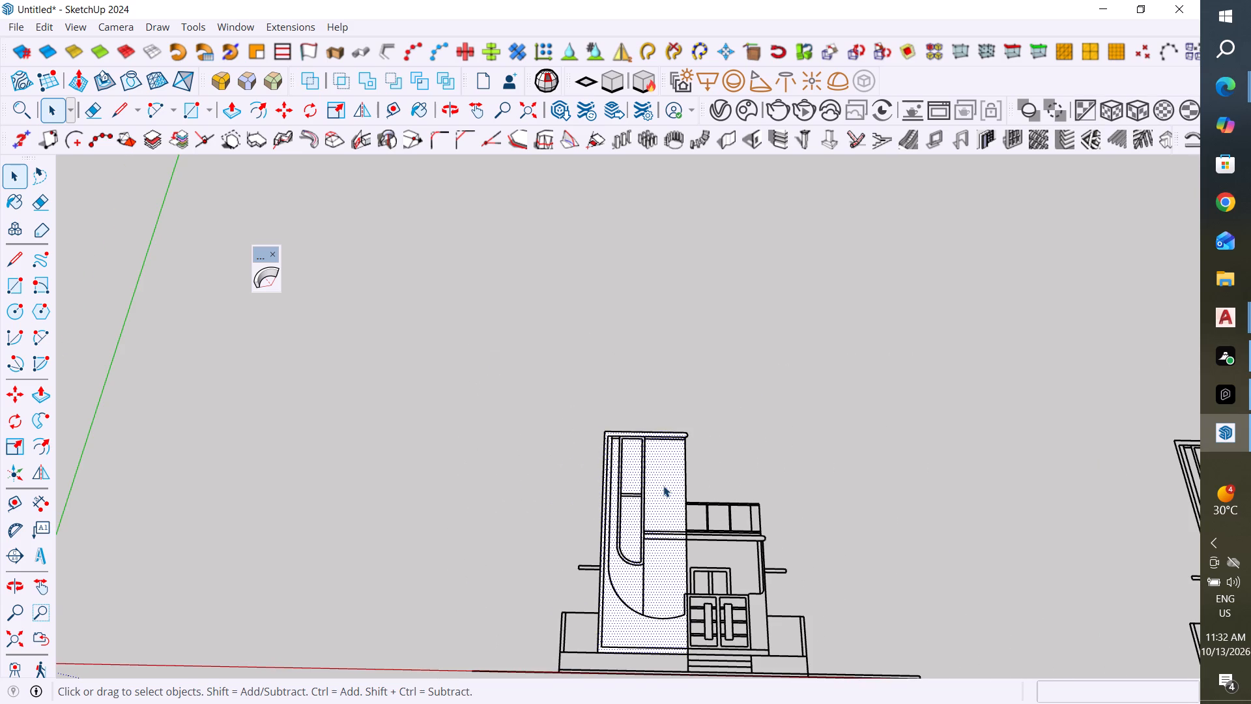
triple_click(663, 486)
click(663, 486)
double_click(663, 489)
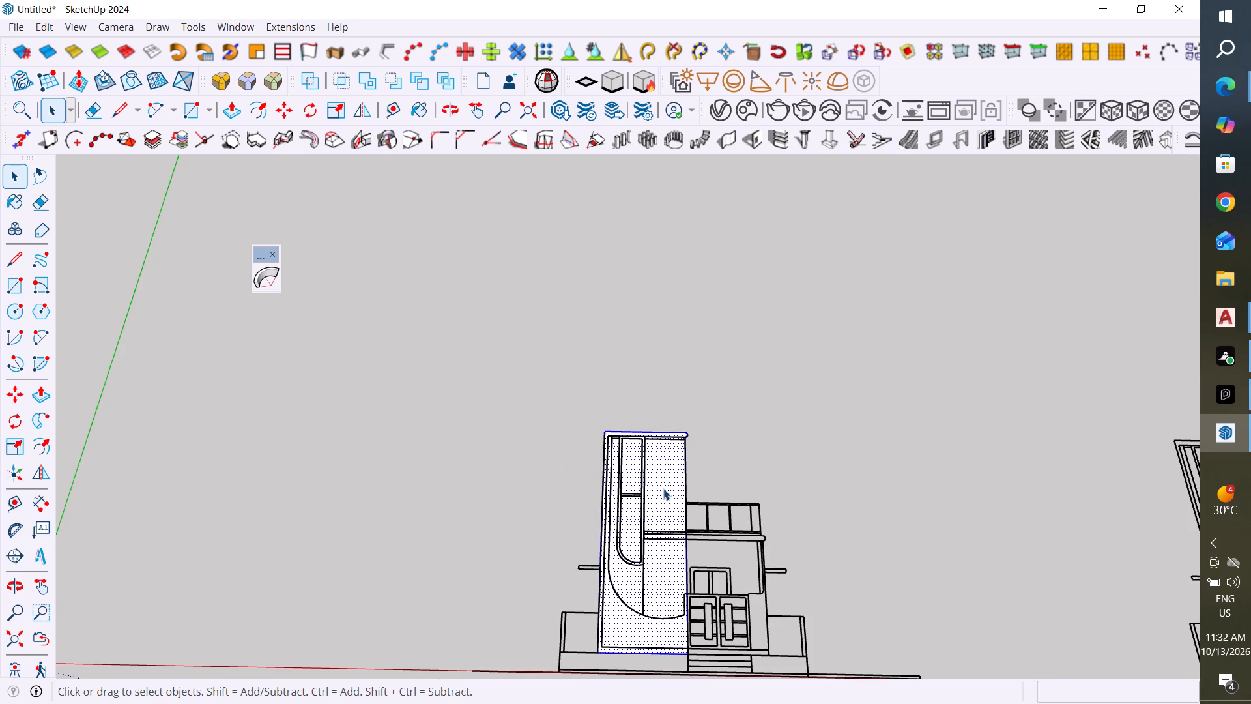
right_click(663, 489)
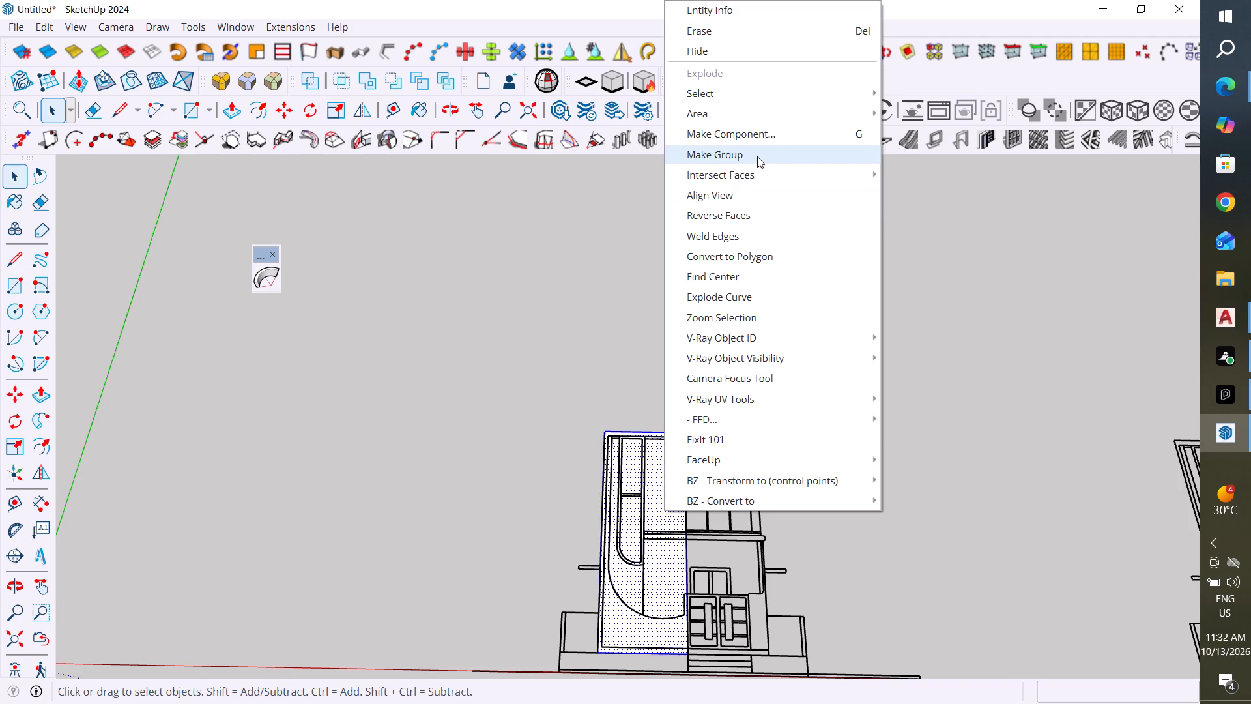
click(757, 156)
click(867, 351)
Move the tower face group by its base corner beside the door, along the red axis, into clear space beside the elevation.
scroll(809, 393, down, 6)
scroll(725, 579, up, 4)
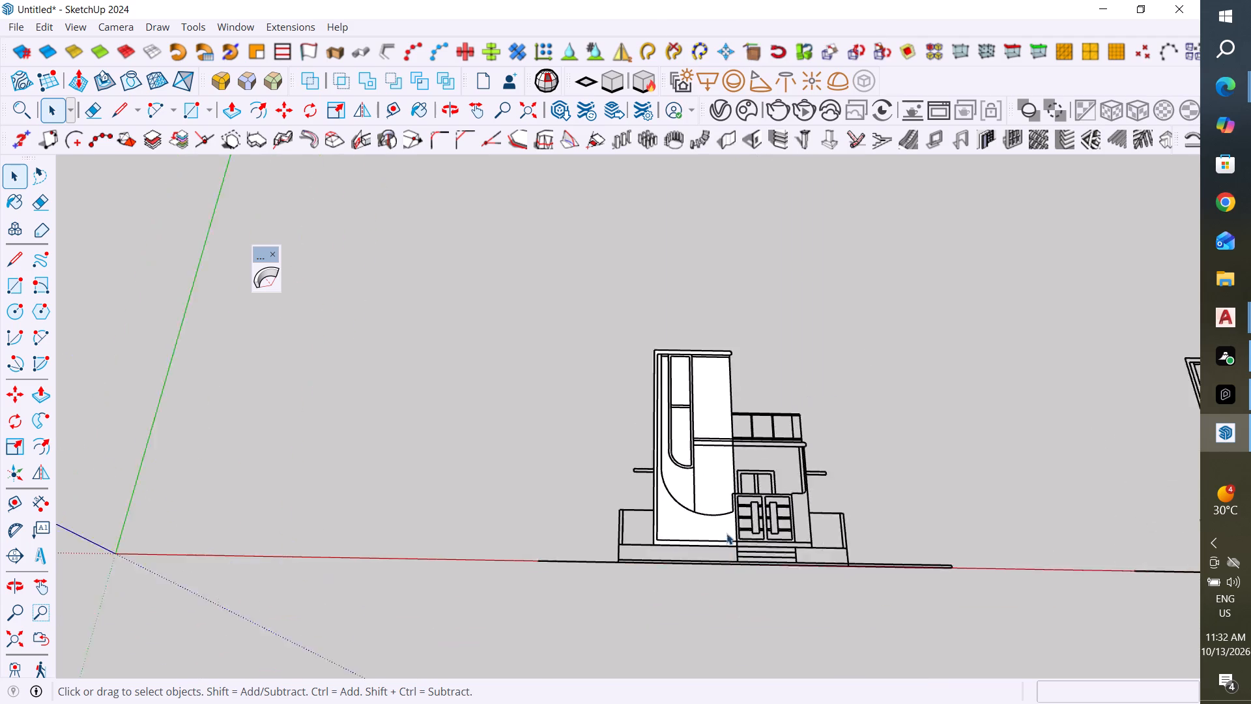
scroll(726, 533, up, 8)
click(716, 518)
key(m)
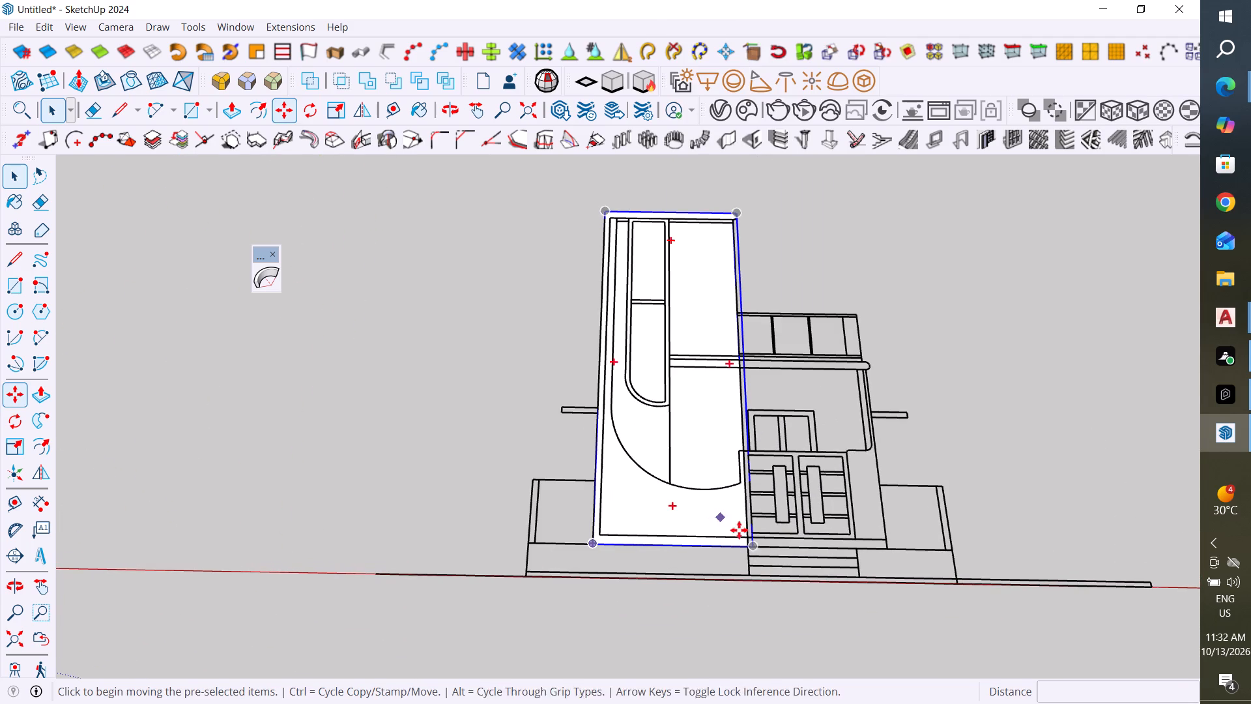
click(756, 546)
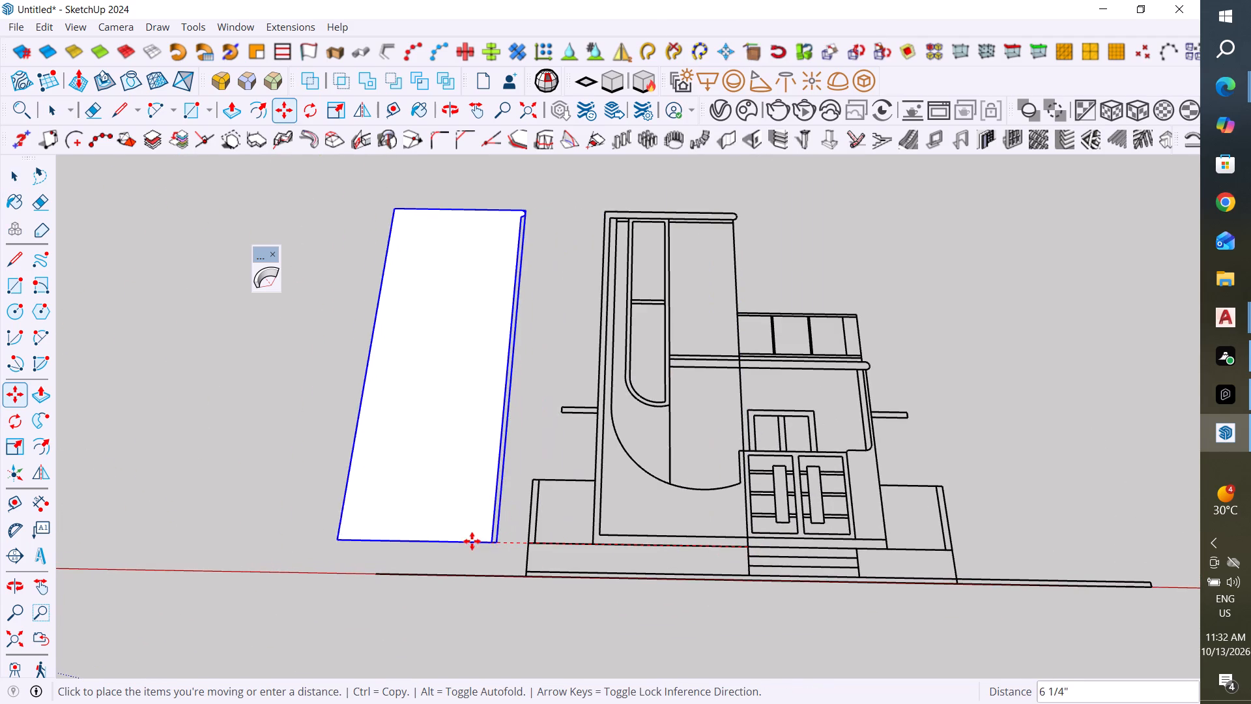
click(431, 539)
key(Escape)
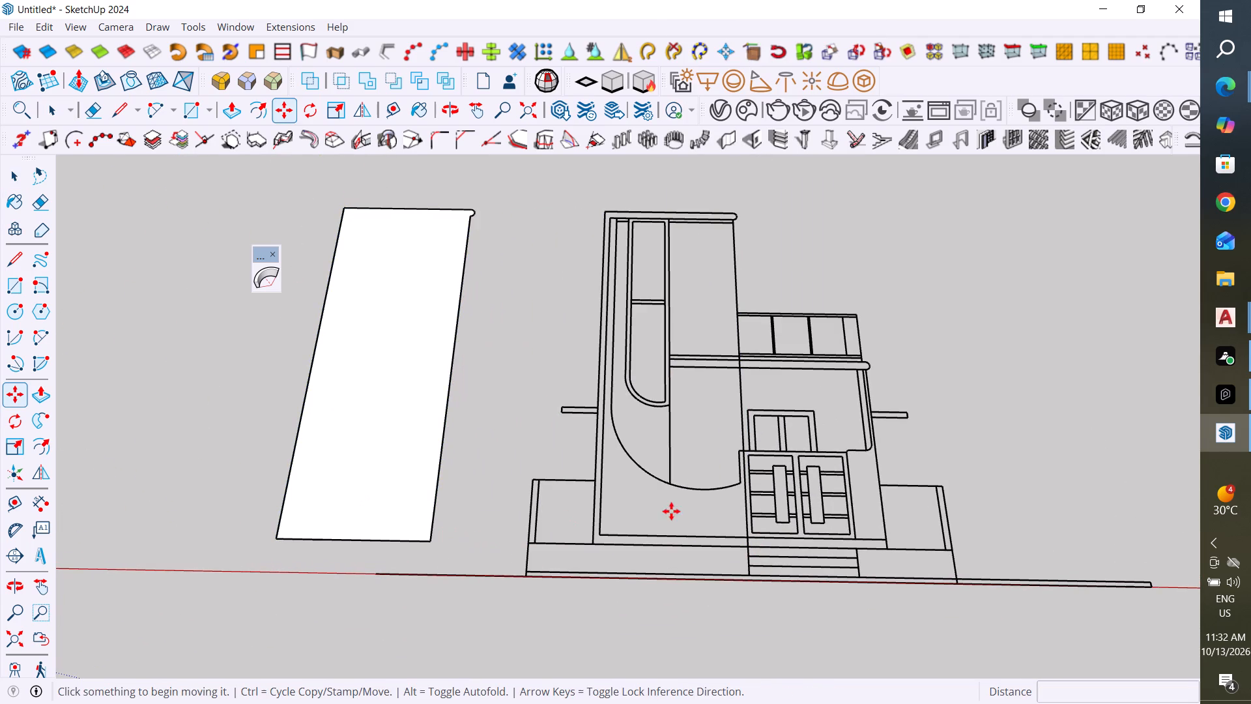
key(Escape)
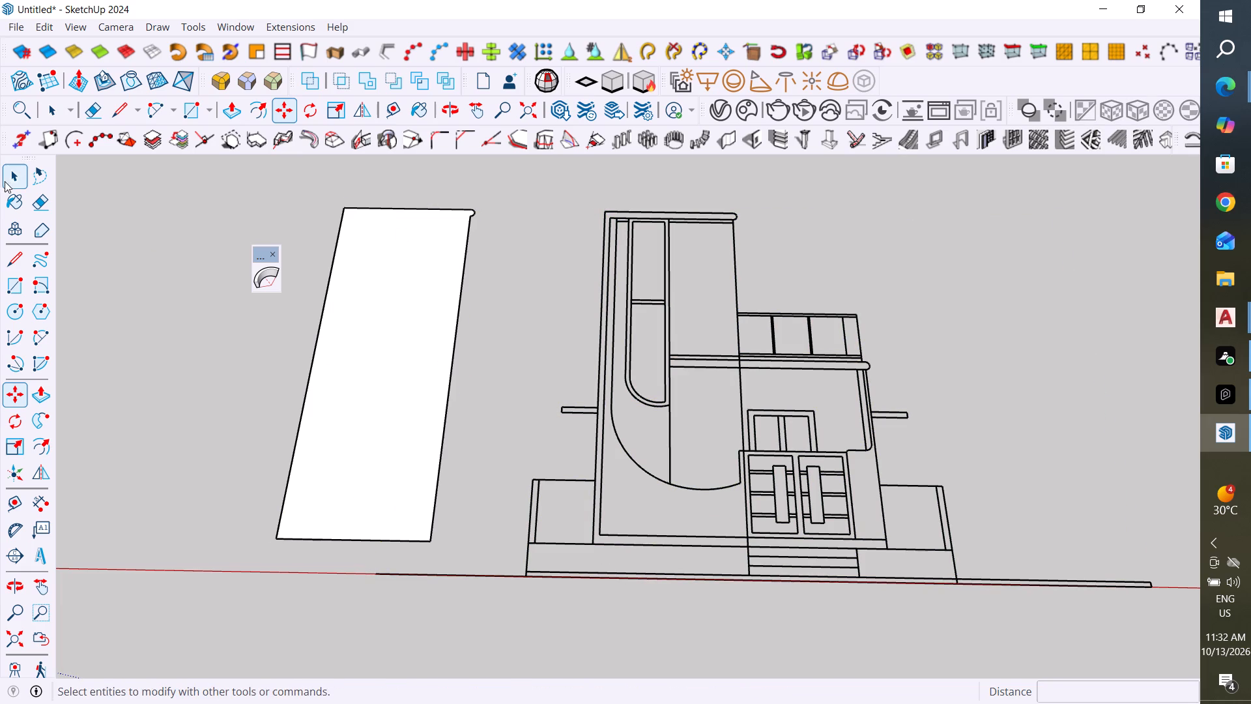
click(11, 179)
click(526, 327)
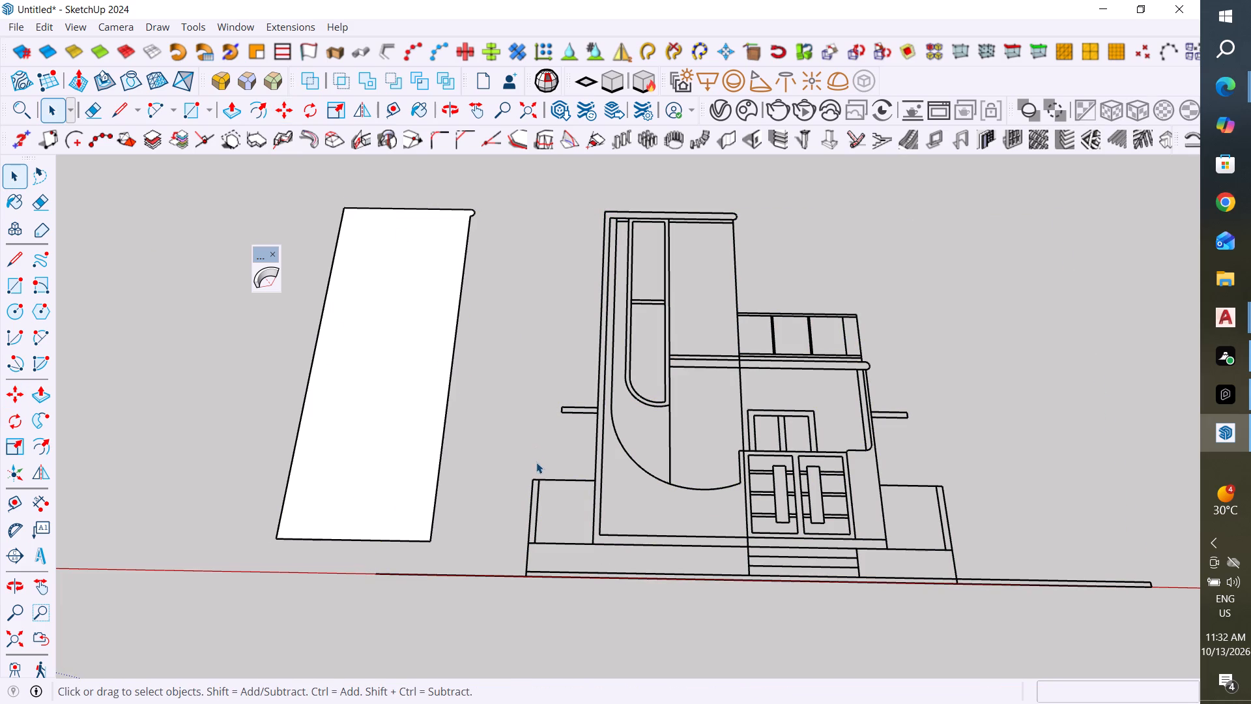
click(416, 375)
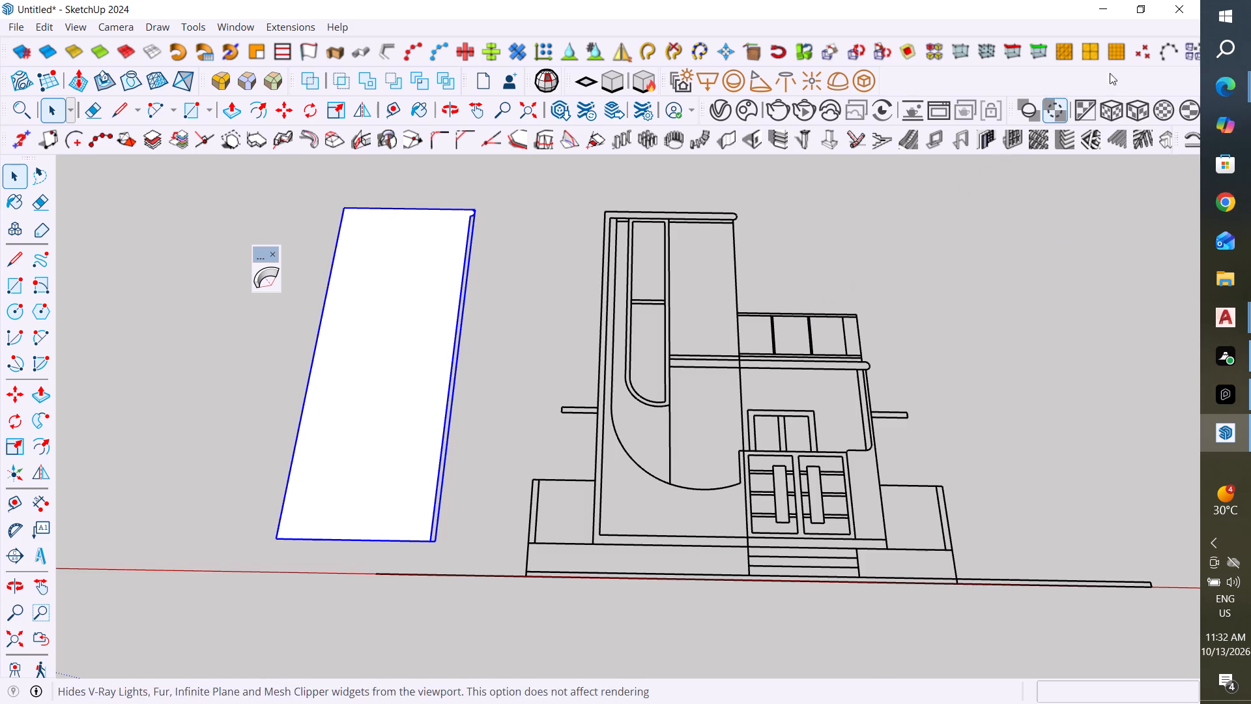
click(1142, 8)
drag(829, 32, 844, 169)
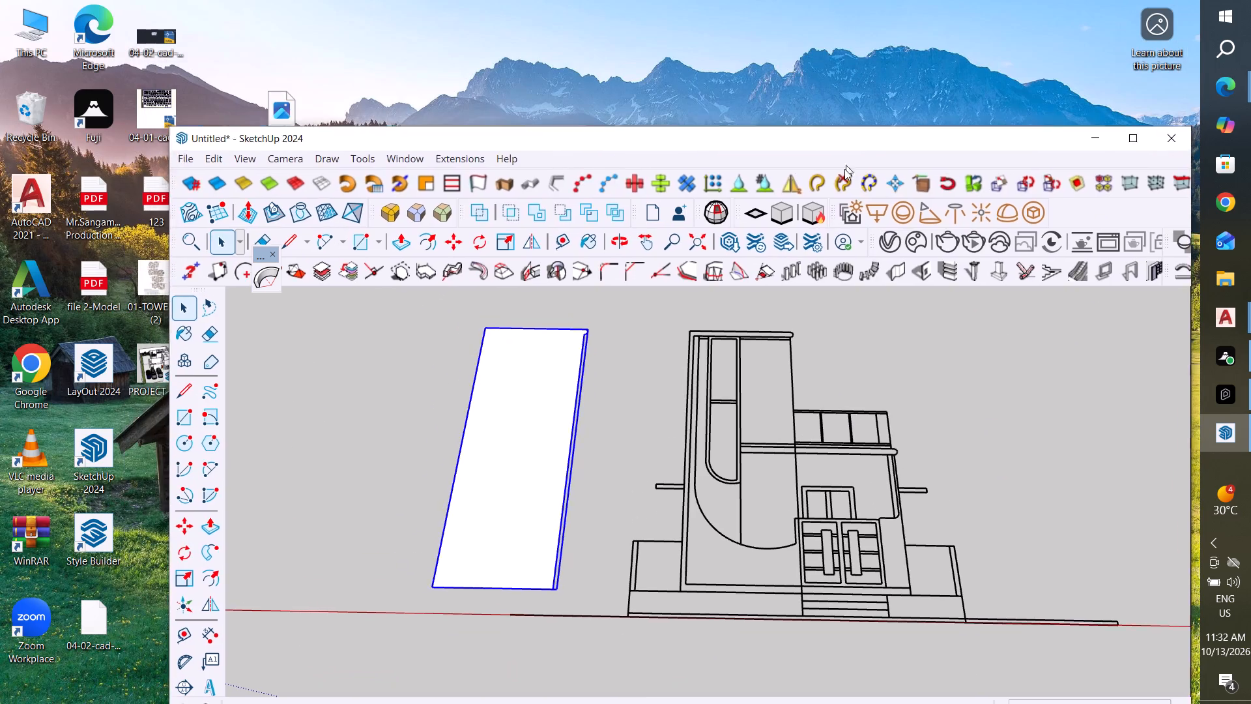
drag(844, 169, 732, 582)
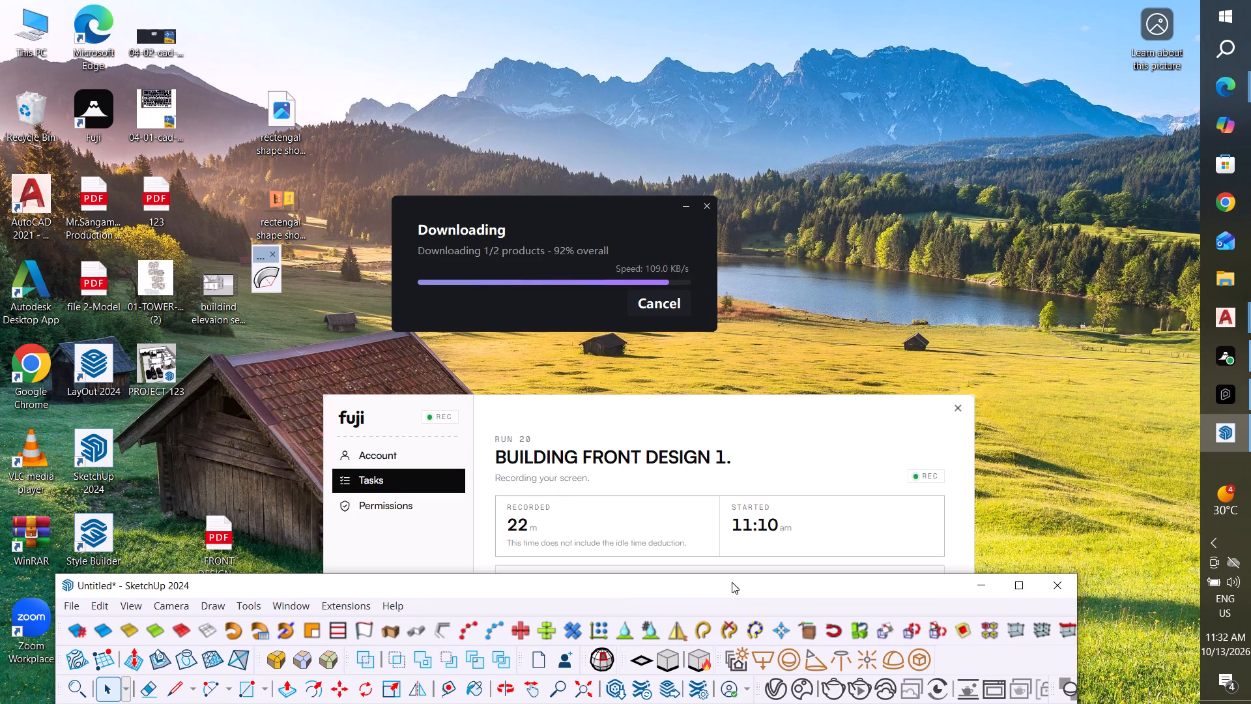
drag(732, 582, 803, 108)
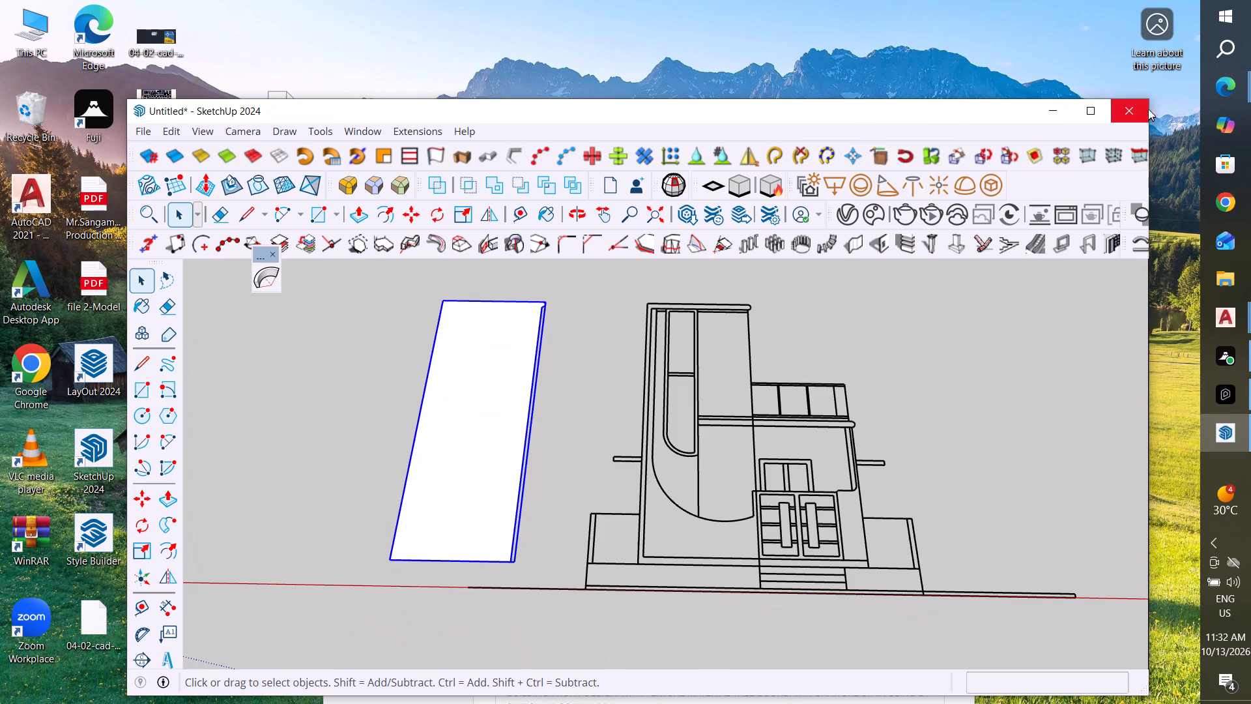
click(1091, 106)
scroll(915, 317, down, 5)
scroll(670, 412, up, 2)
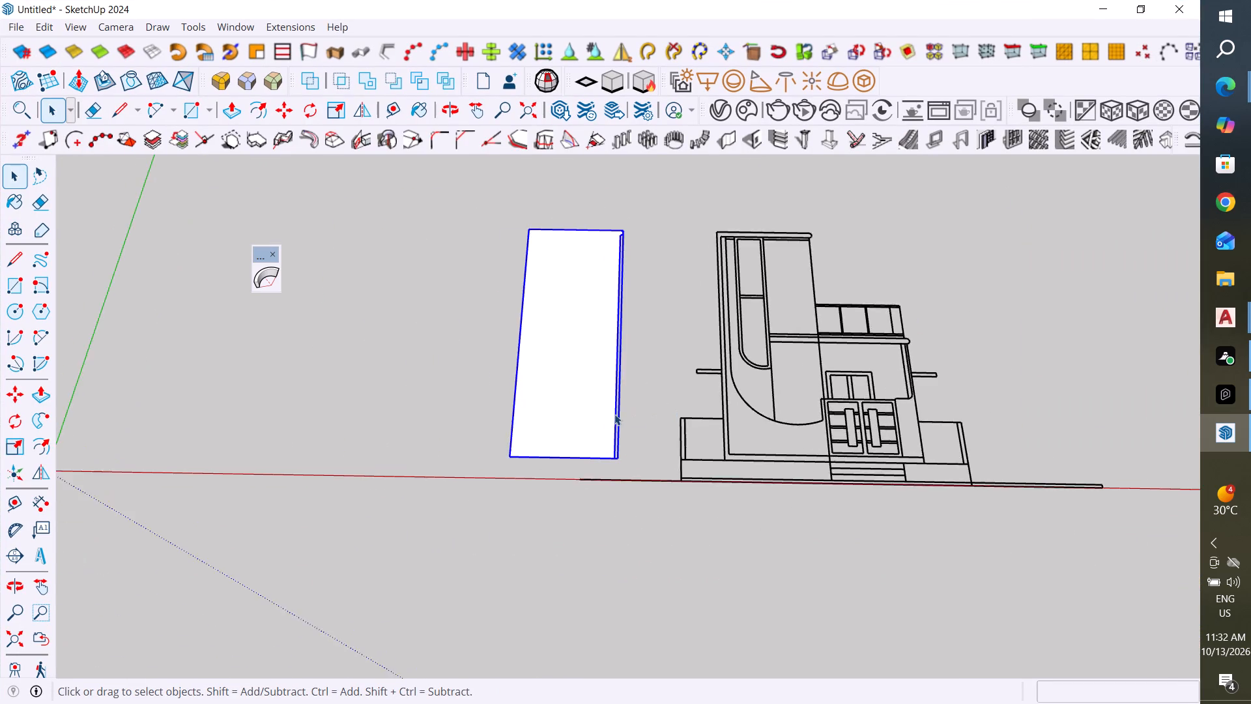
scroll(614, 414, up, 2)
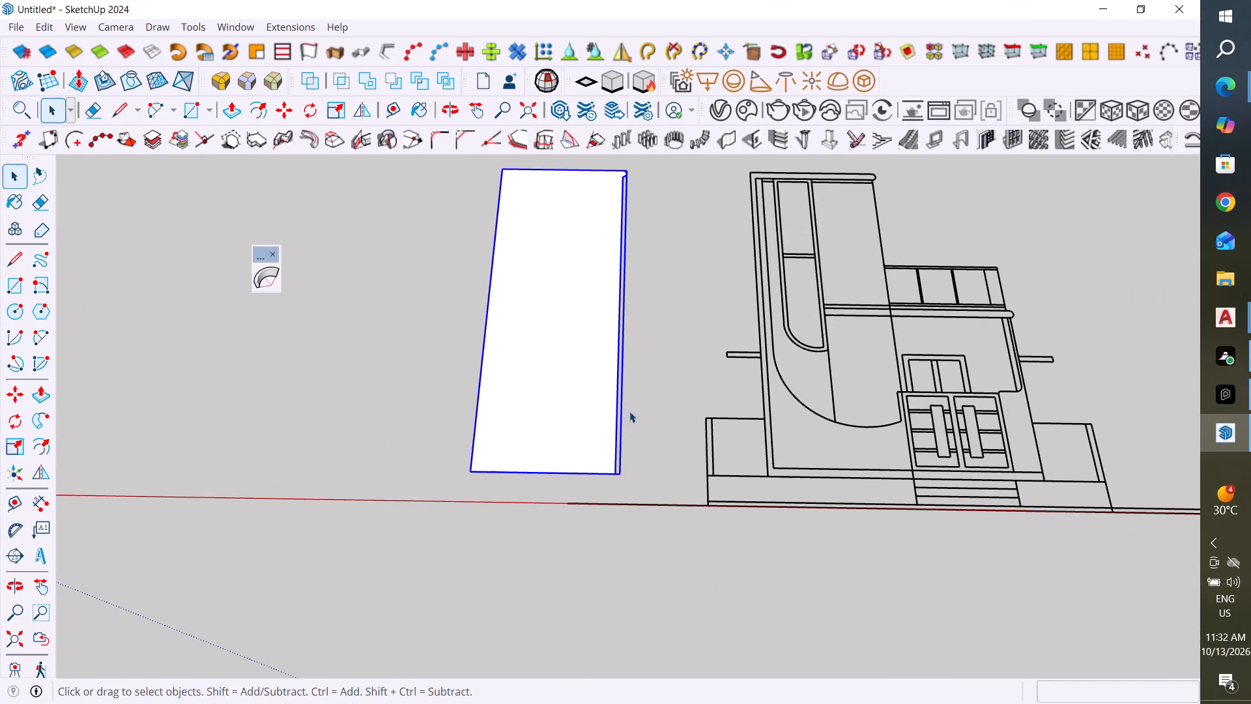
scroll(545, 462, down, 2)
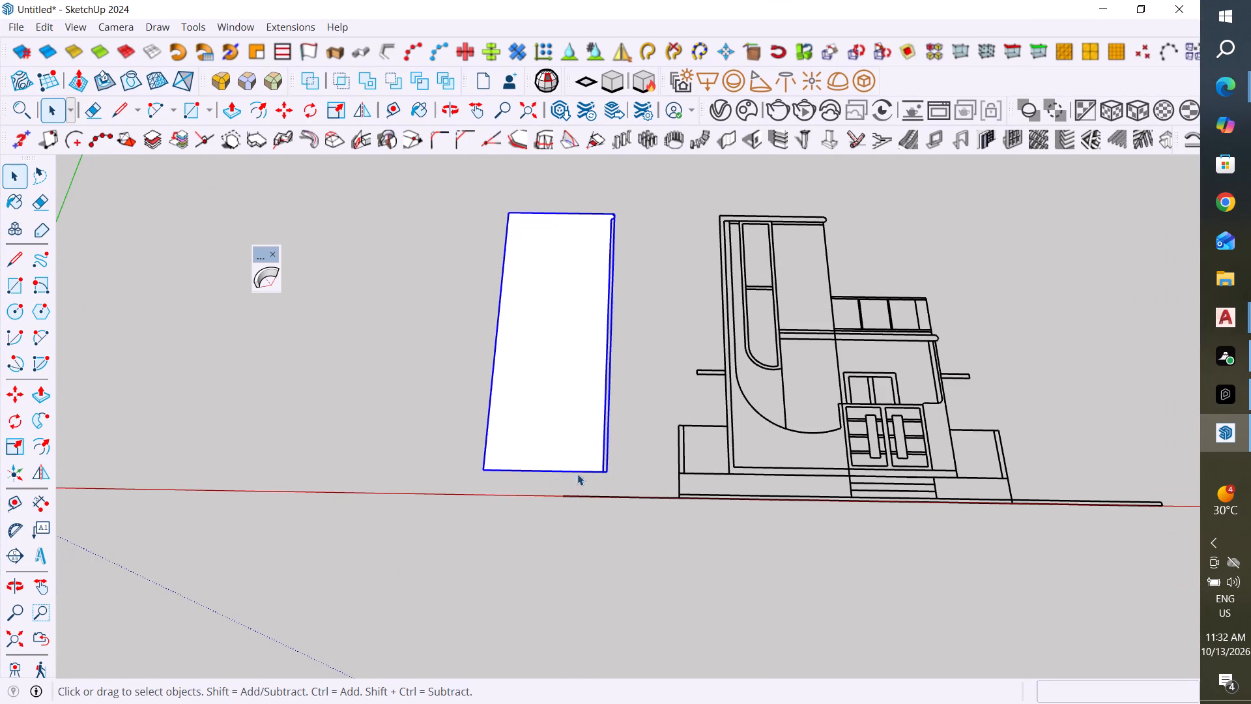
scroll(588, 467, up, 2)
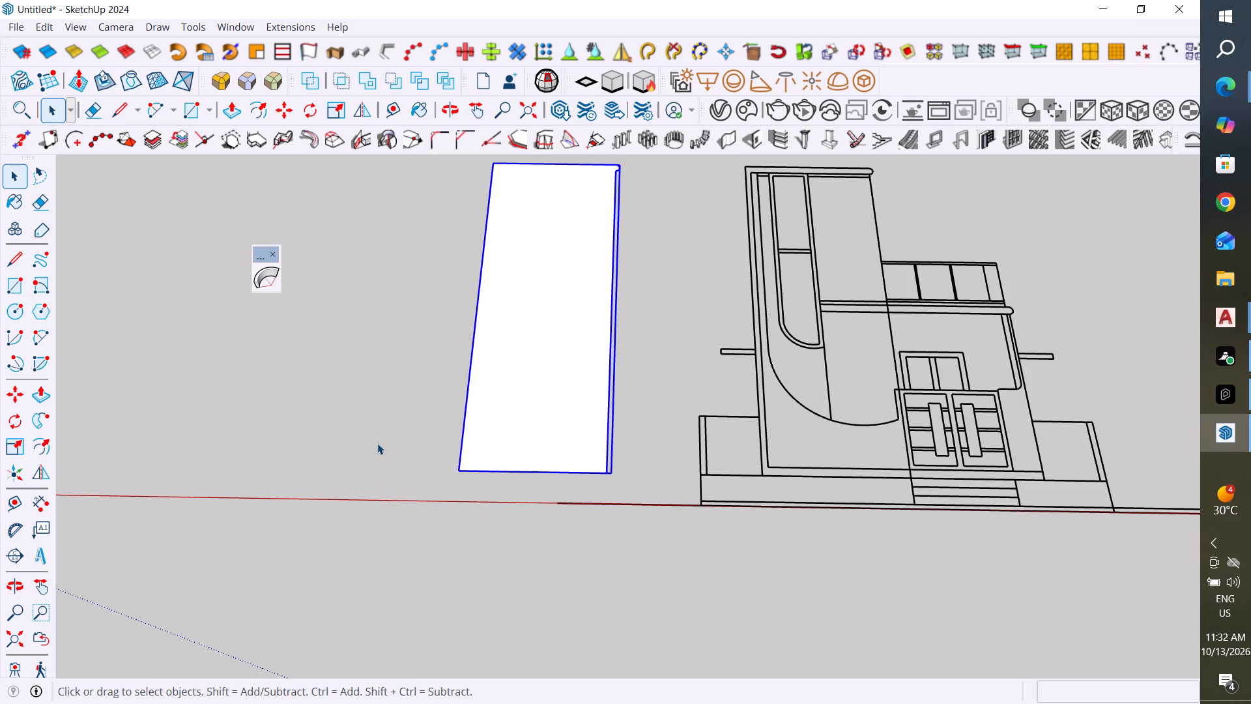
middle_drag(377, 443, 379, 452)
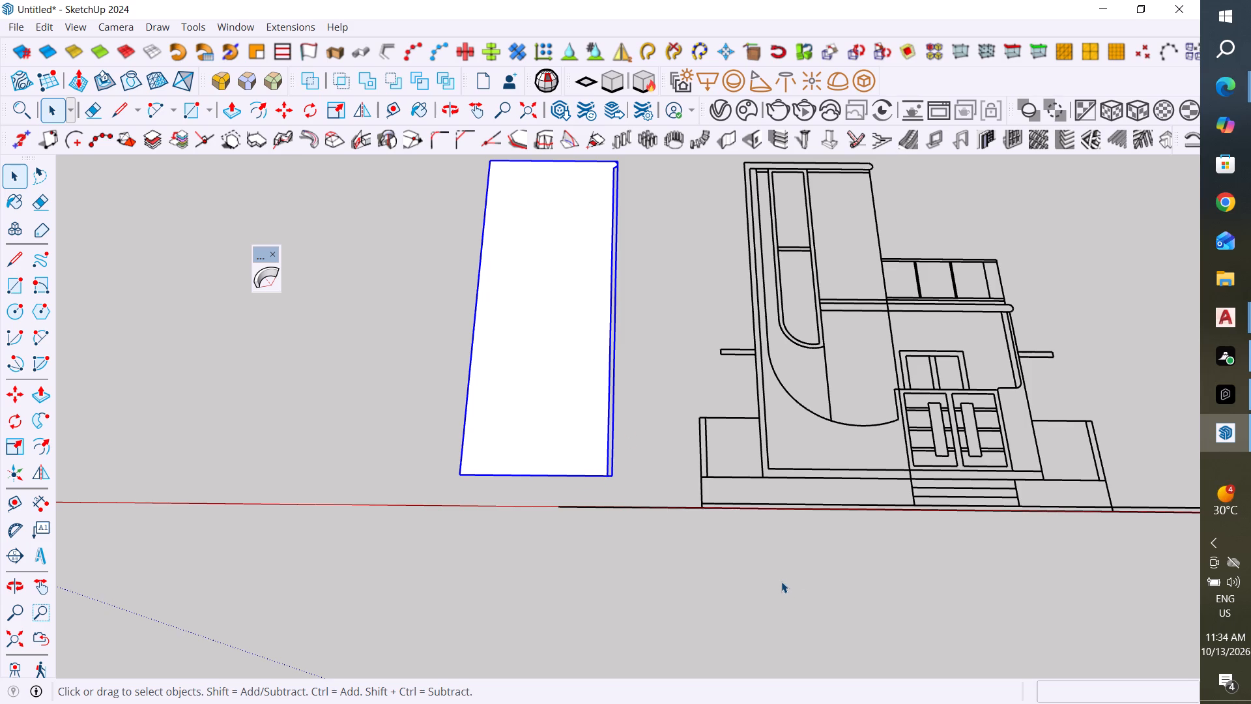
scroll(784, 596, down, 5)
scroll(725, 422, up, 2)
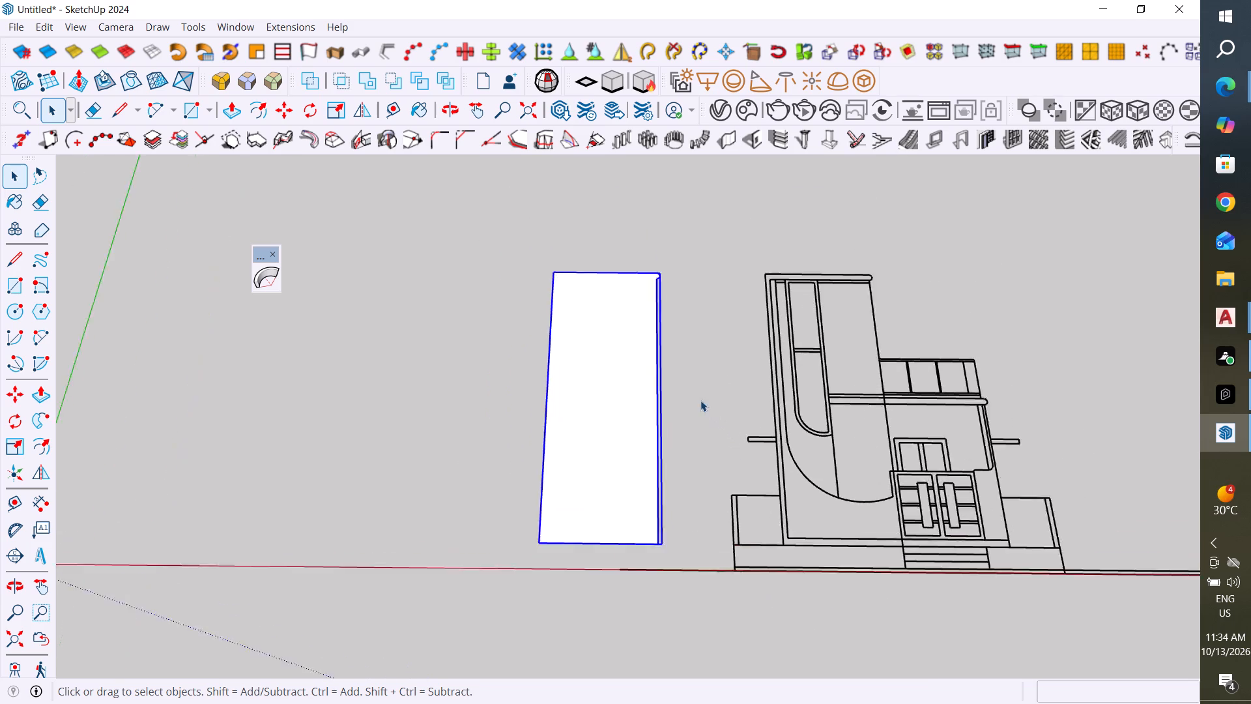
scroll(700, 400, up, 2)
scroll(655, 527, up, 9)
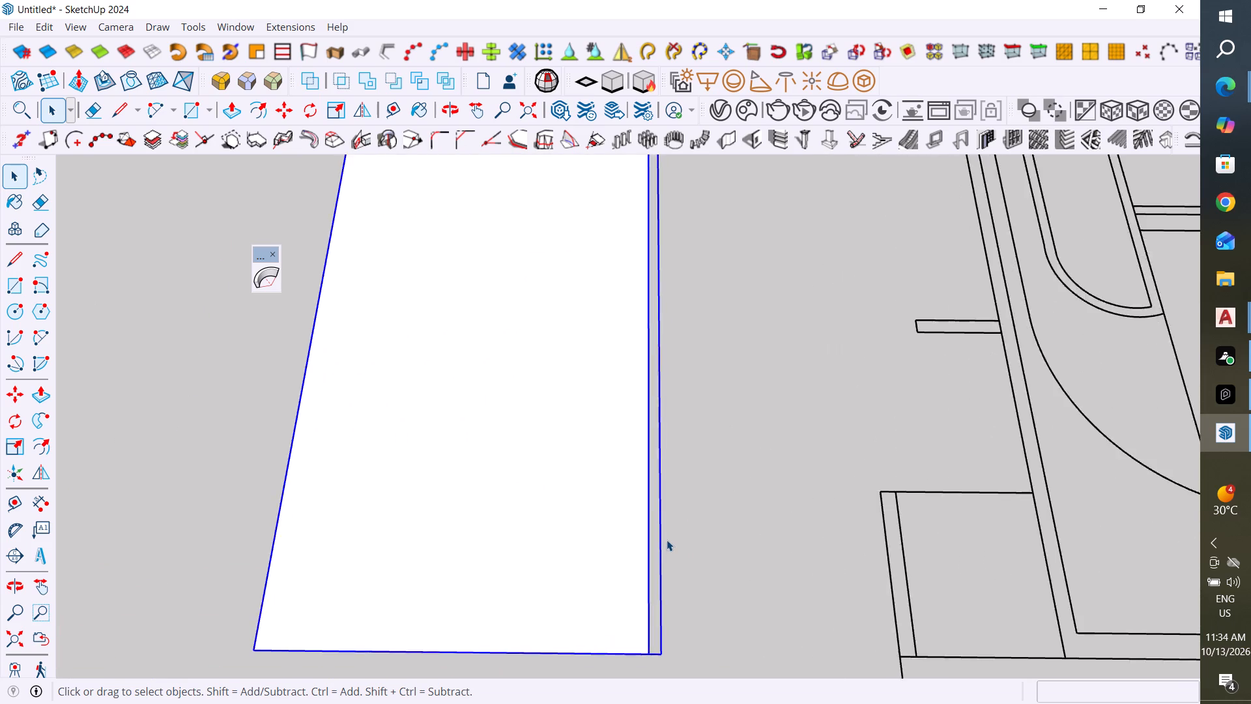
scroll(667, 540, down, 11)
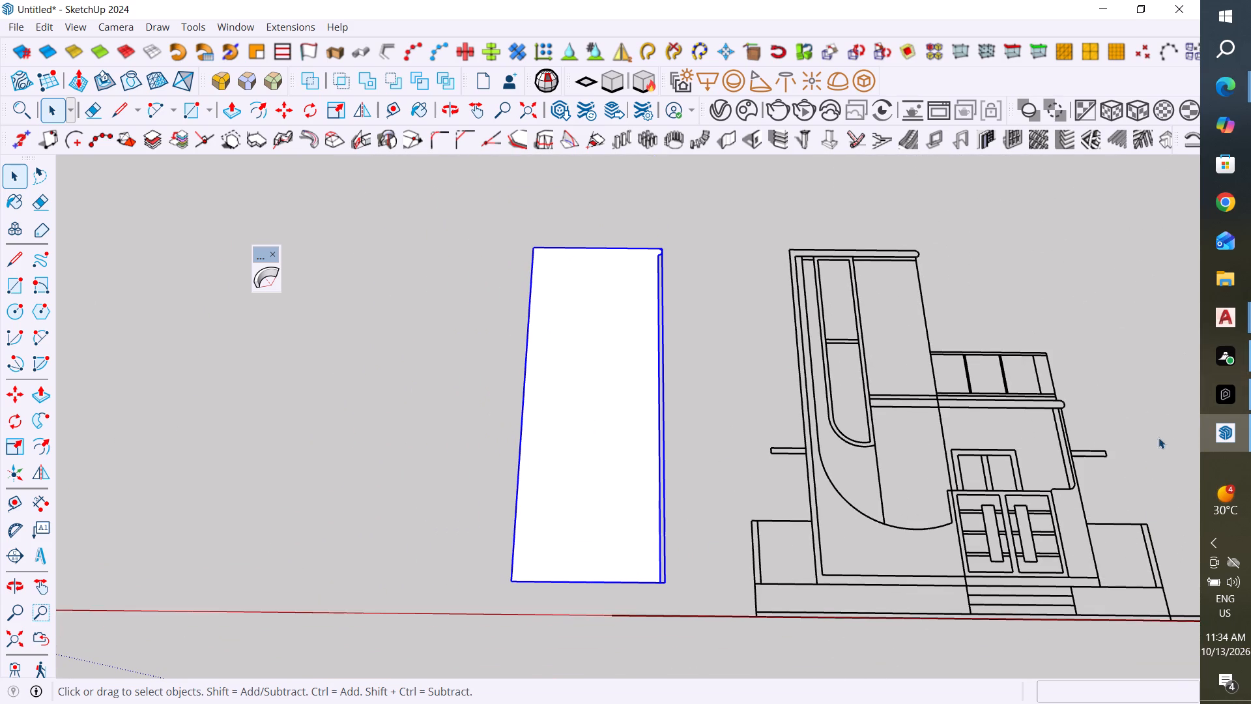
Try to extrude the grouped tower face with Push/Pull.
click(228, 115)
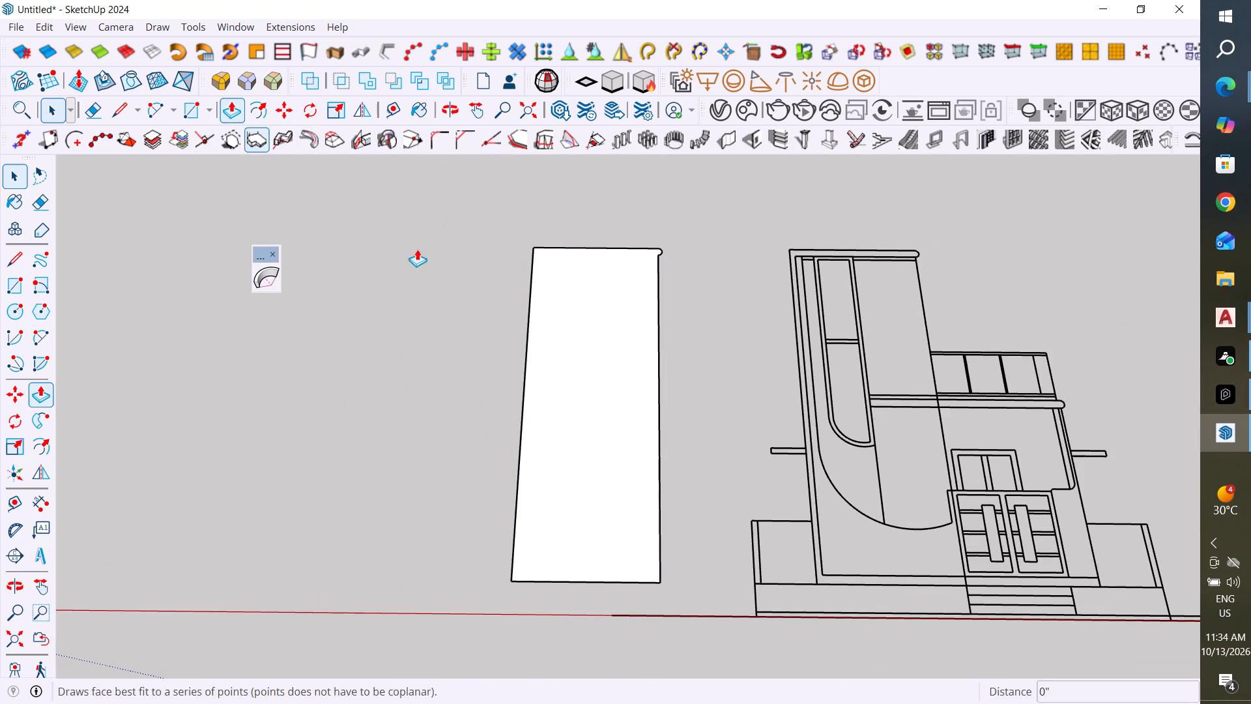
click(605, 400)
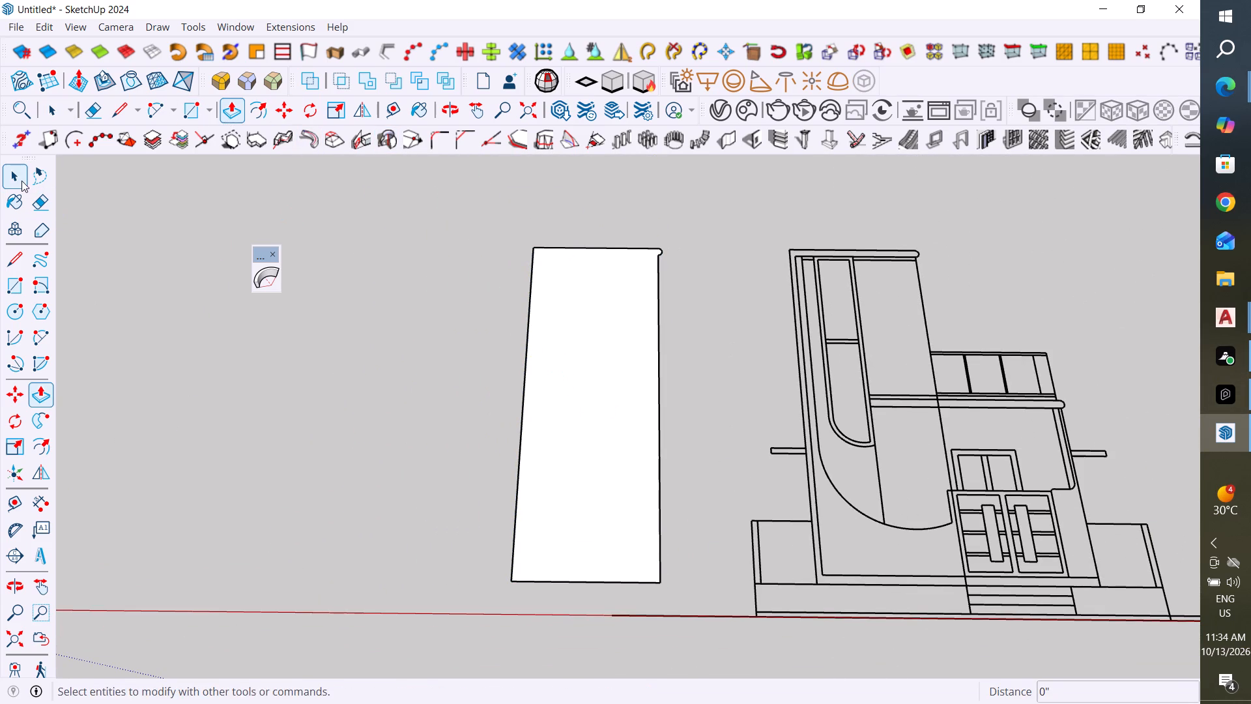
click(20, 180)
Explode the tower face group standing beside the elevation.
click(618, 347)
right_click(618, 347)
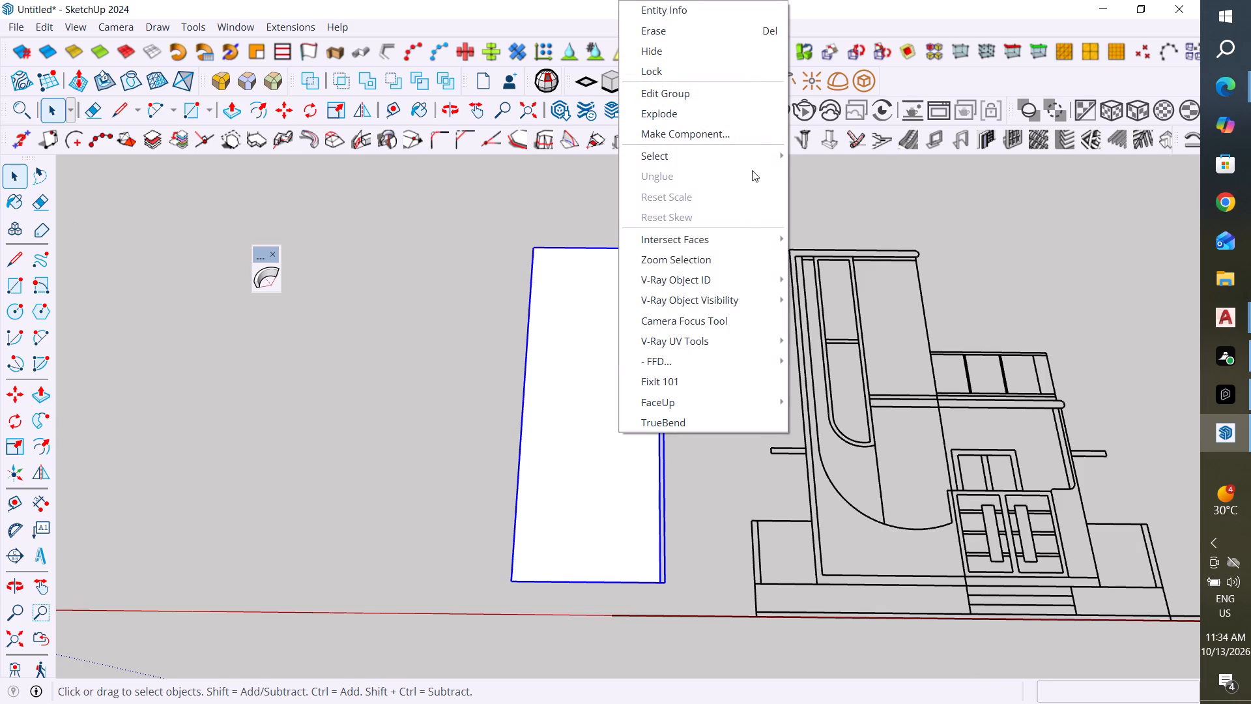
click(694, 123)
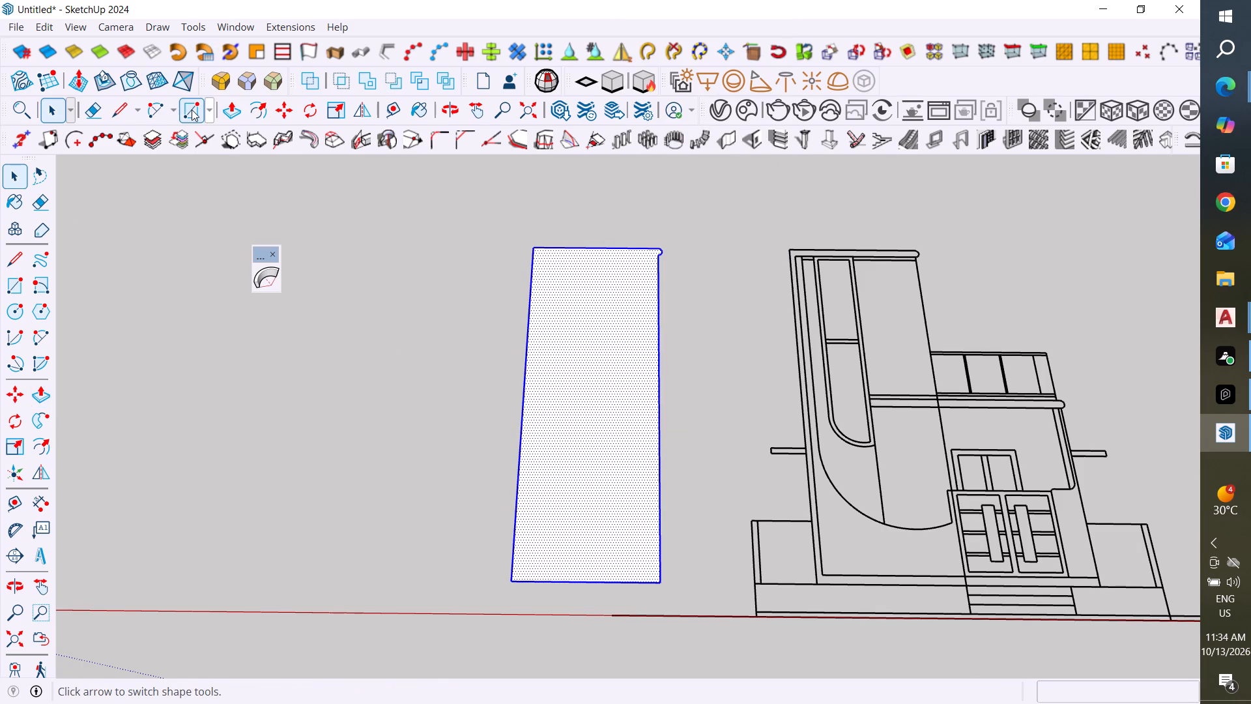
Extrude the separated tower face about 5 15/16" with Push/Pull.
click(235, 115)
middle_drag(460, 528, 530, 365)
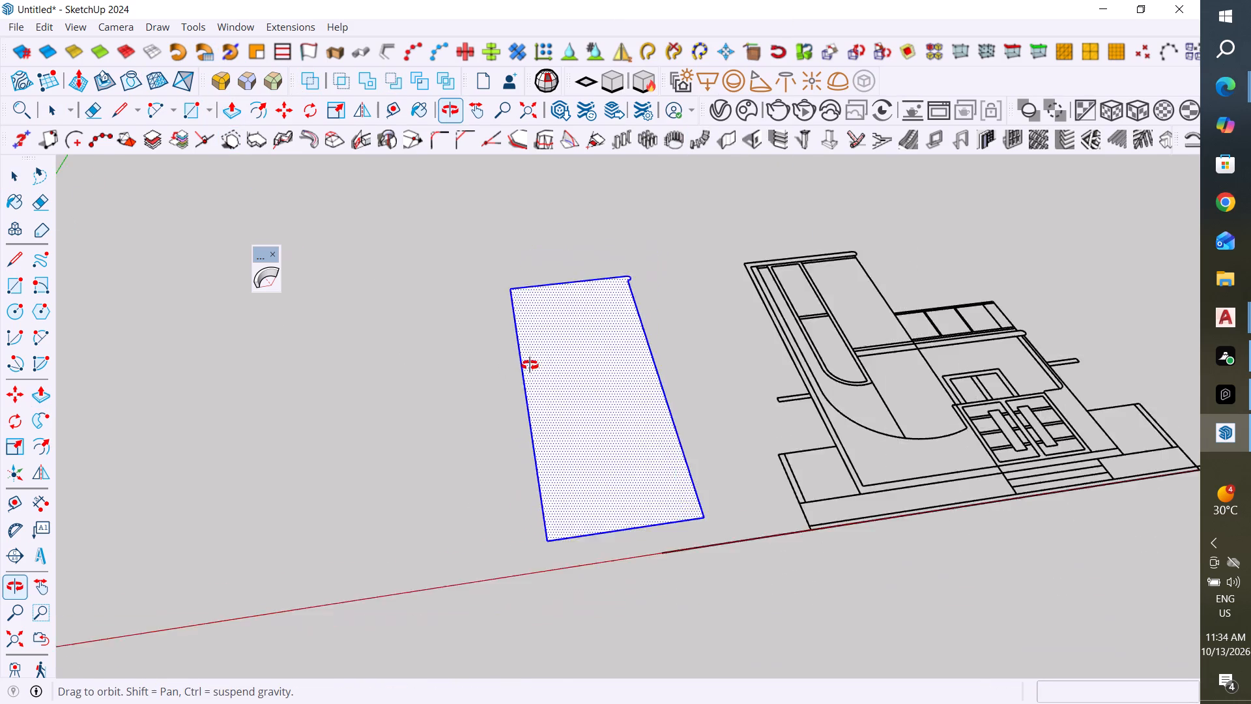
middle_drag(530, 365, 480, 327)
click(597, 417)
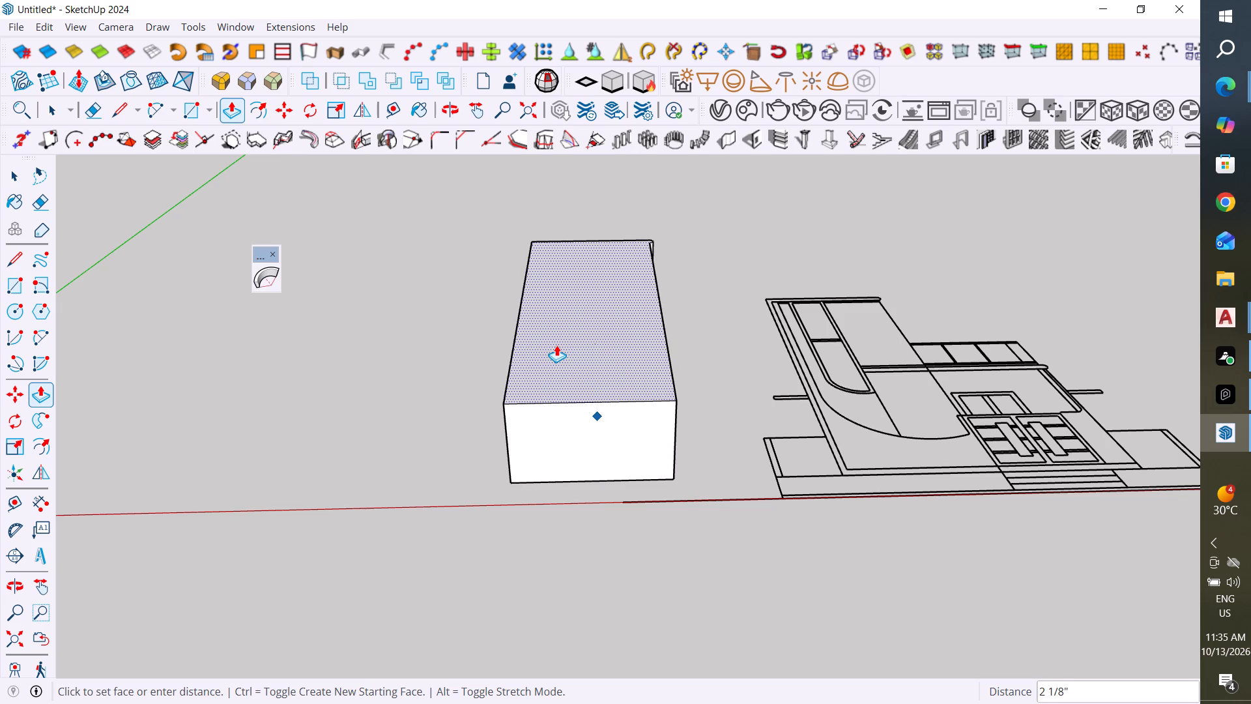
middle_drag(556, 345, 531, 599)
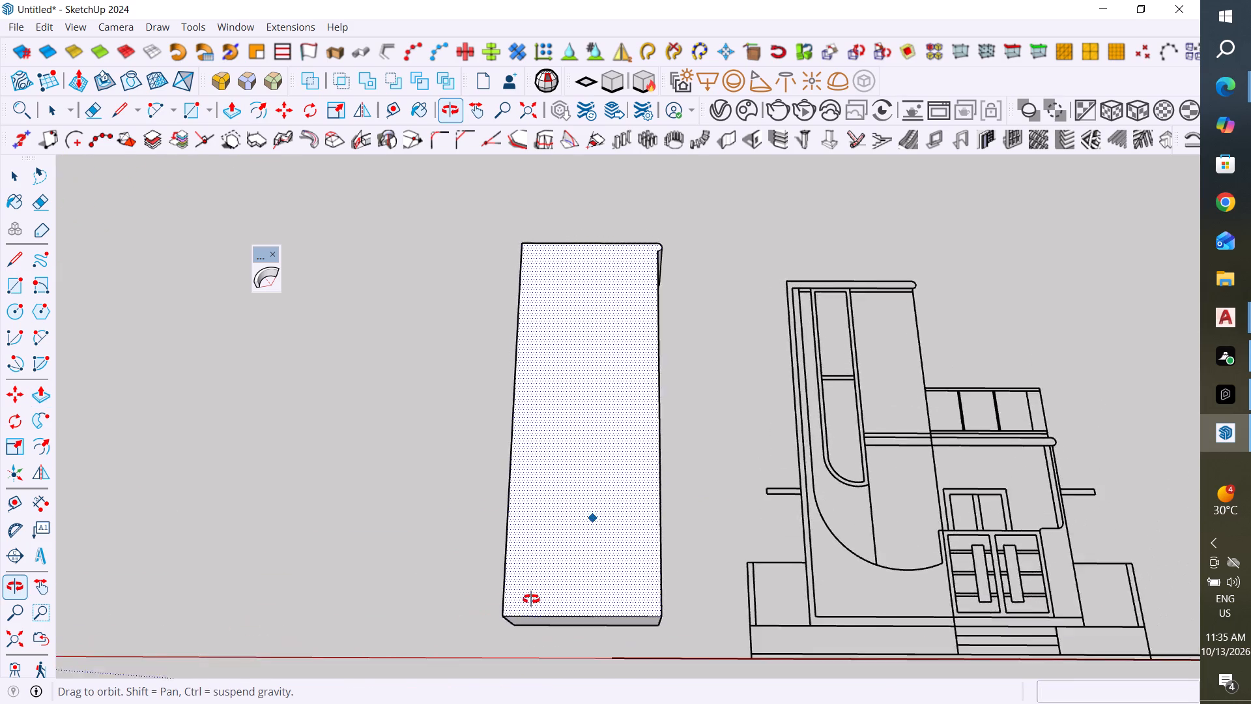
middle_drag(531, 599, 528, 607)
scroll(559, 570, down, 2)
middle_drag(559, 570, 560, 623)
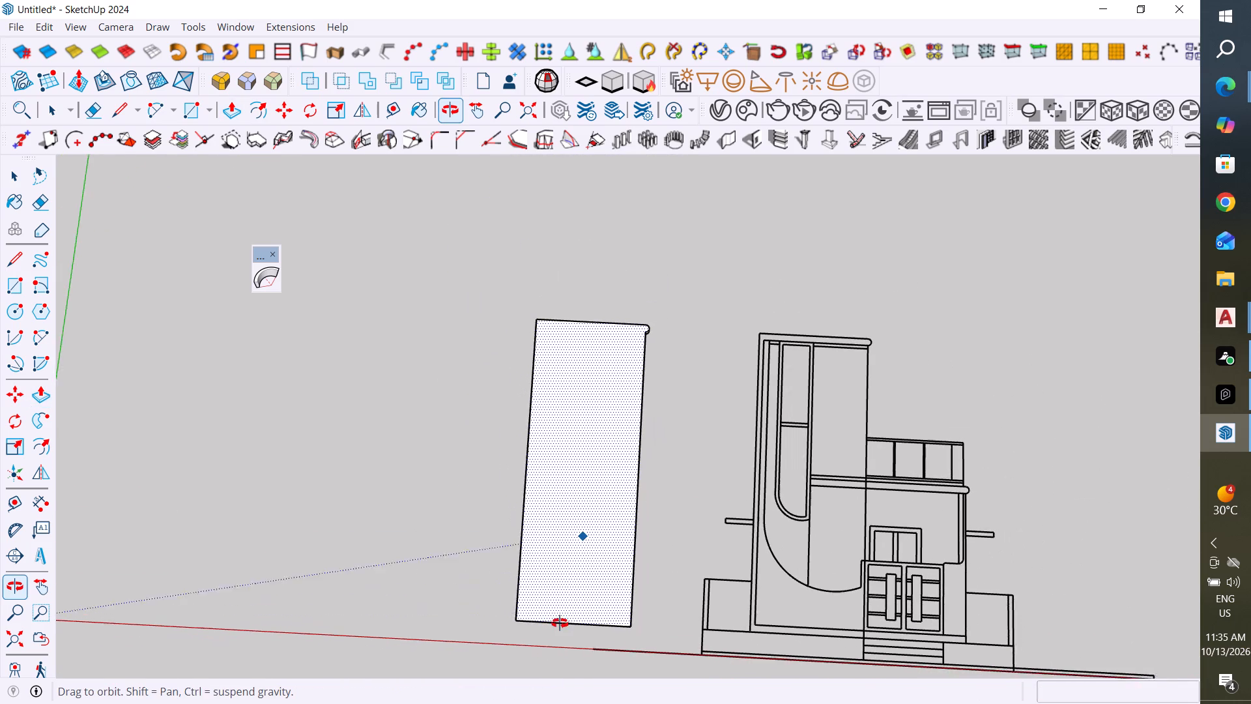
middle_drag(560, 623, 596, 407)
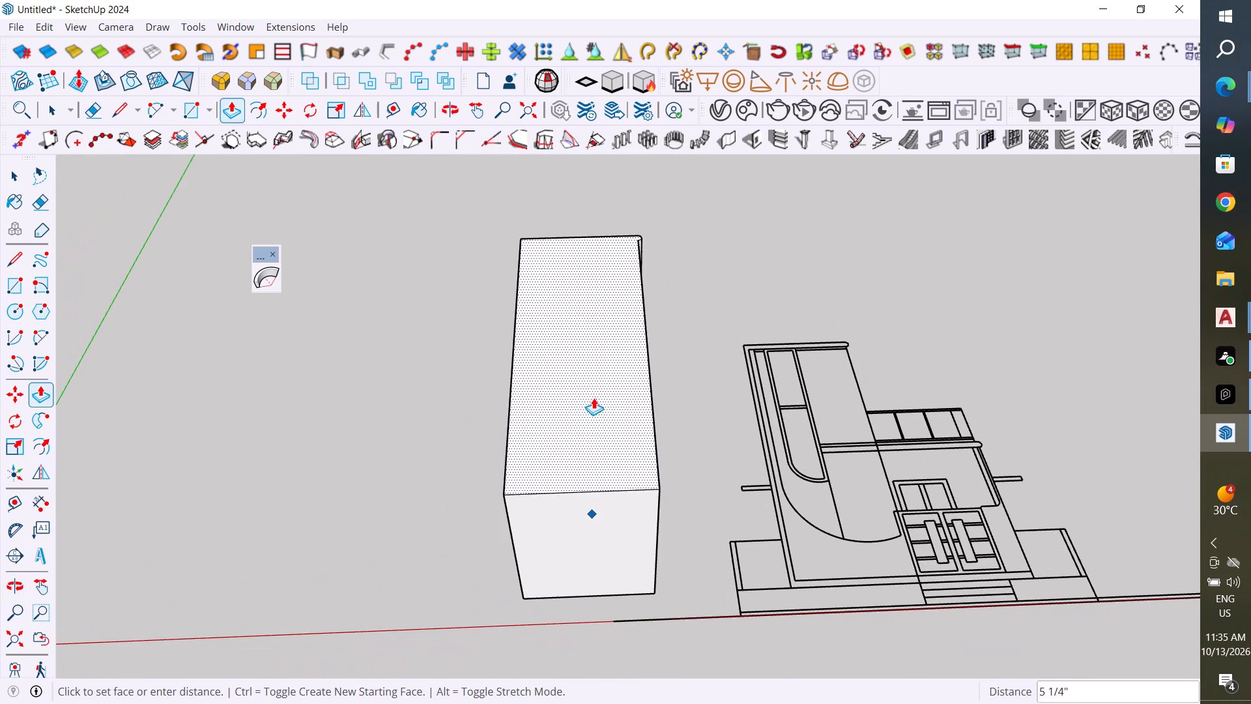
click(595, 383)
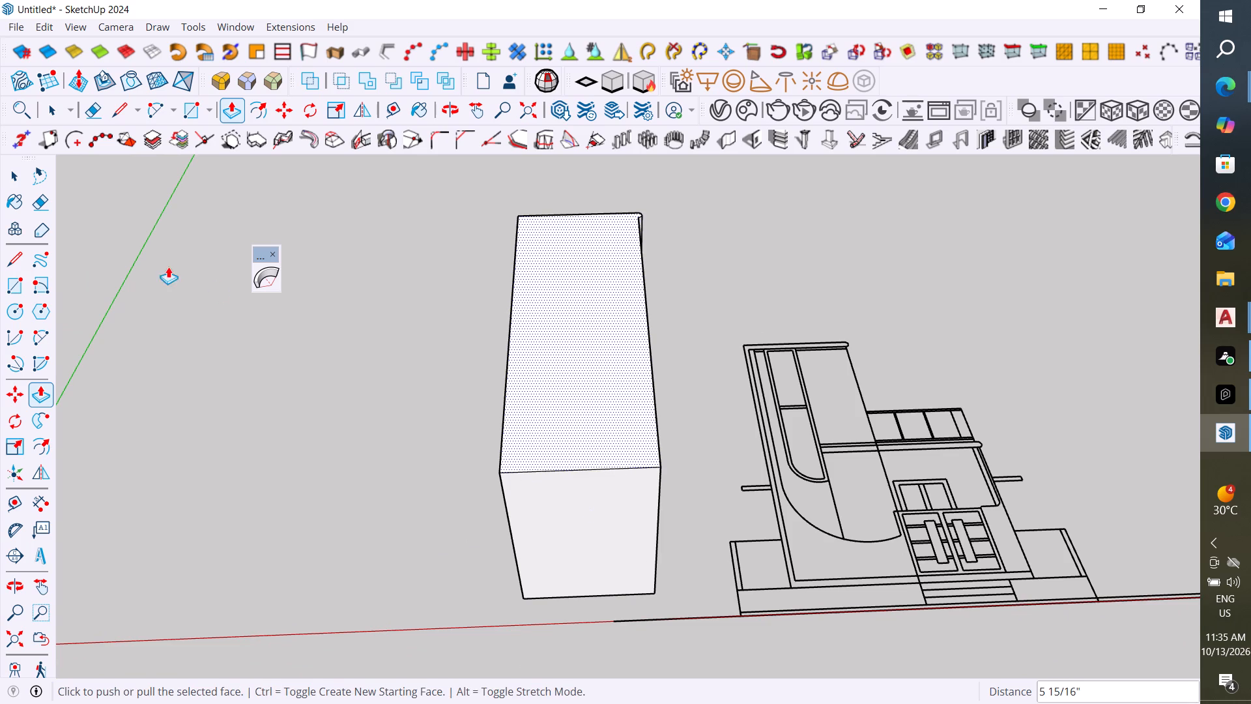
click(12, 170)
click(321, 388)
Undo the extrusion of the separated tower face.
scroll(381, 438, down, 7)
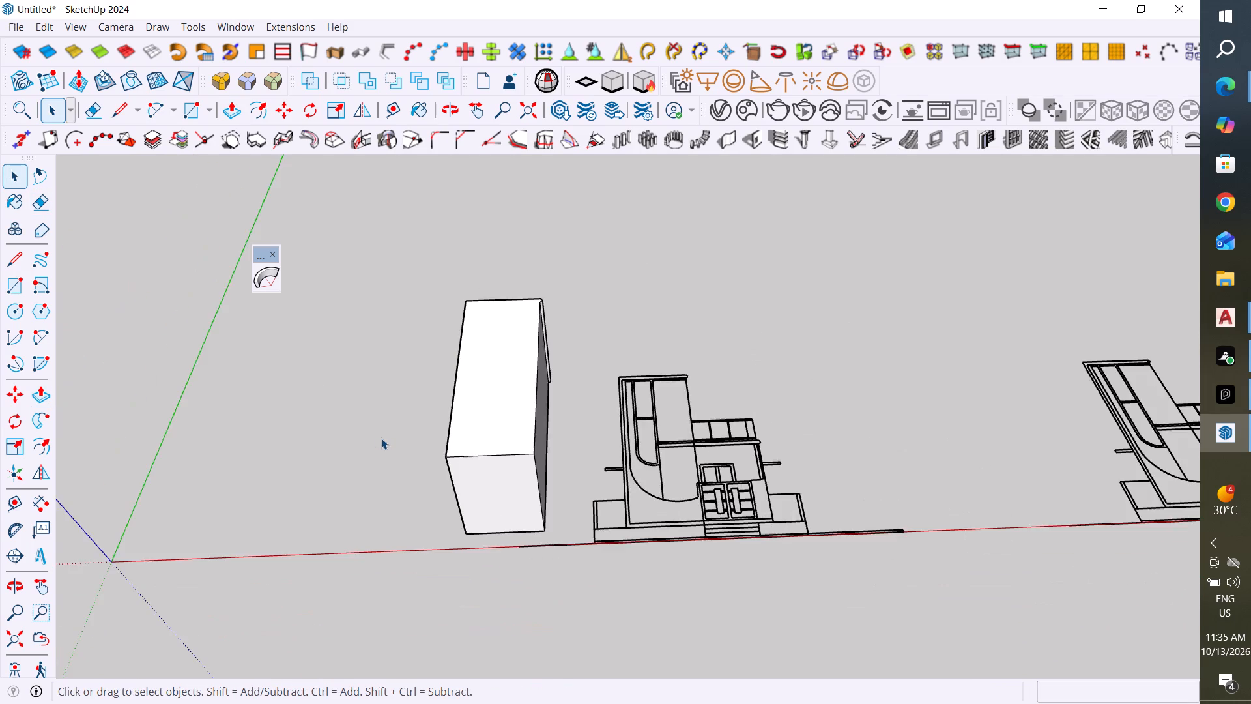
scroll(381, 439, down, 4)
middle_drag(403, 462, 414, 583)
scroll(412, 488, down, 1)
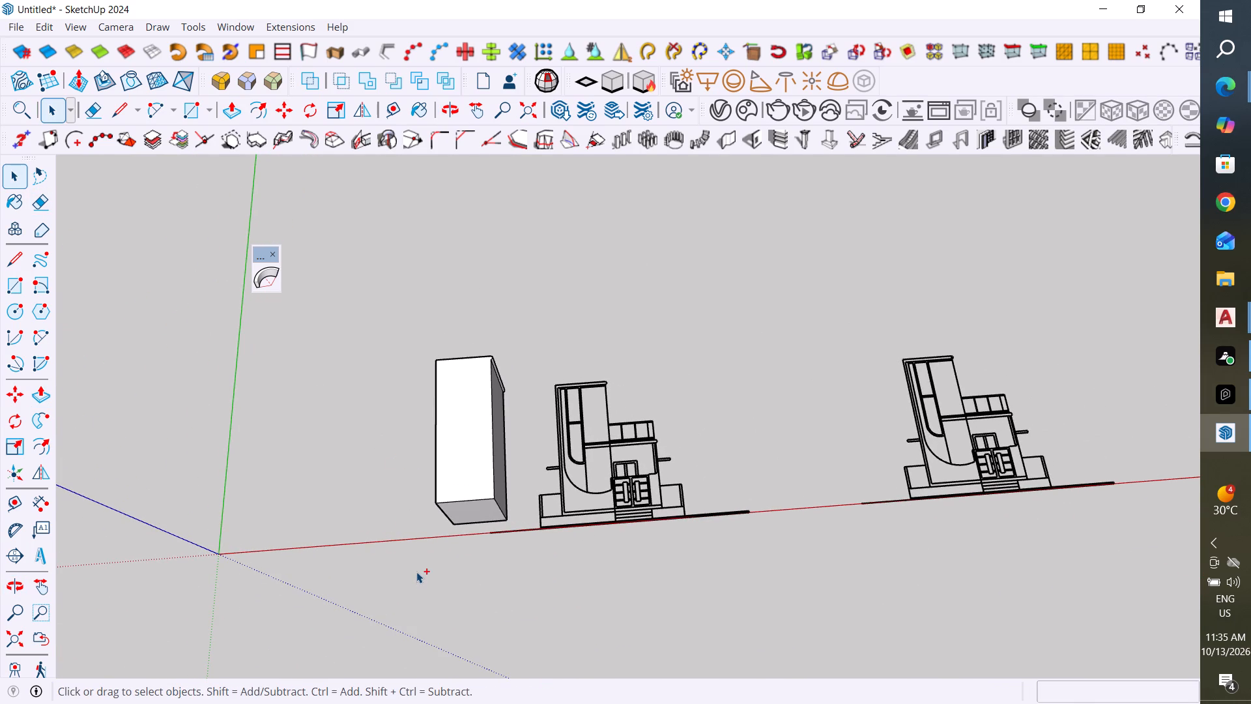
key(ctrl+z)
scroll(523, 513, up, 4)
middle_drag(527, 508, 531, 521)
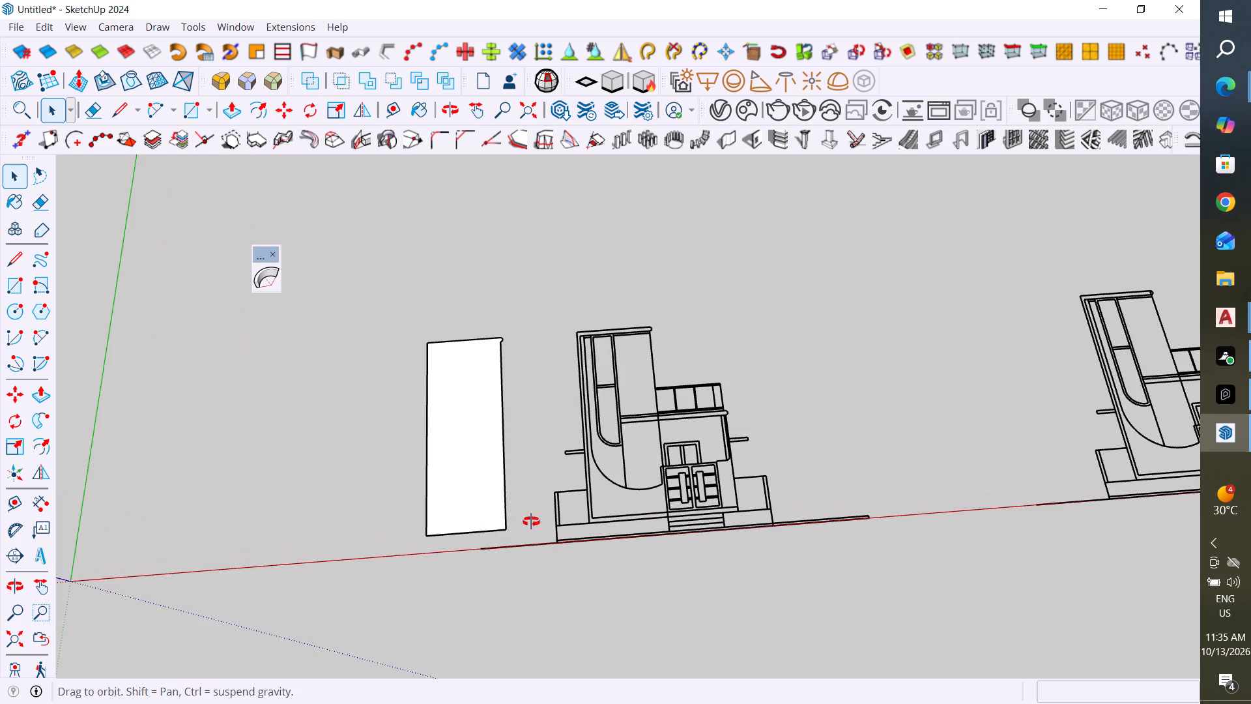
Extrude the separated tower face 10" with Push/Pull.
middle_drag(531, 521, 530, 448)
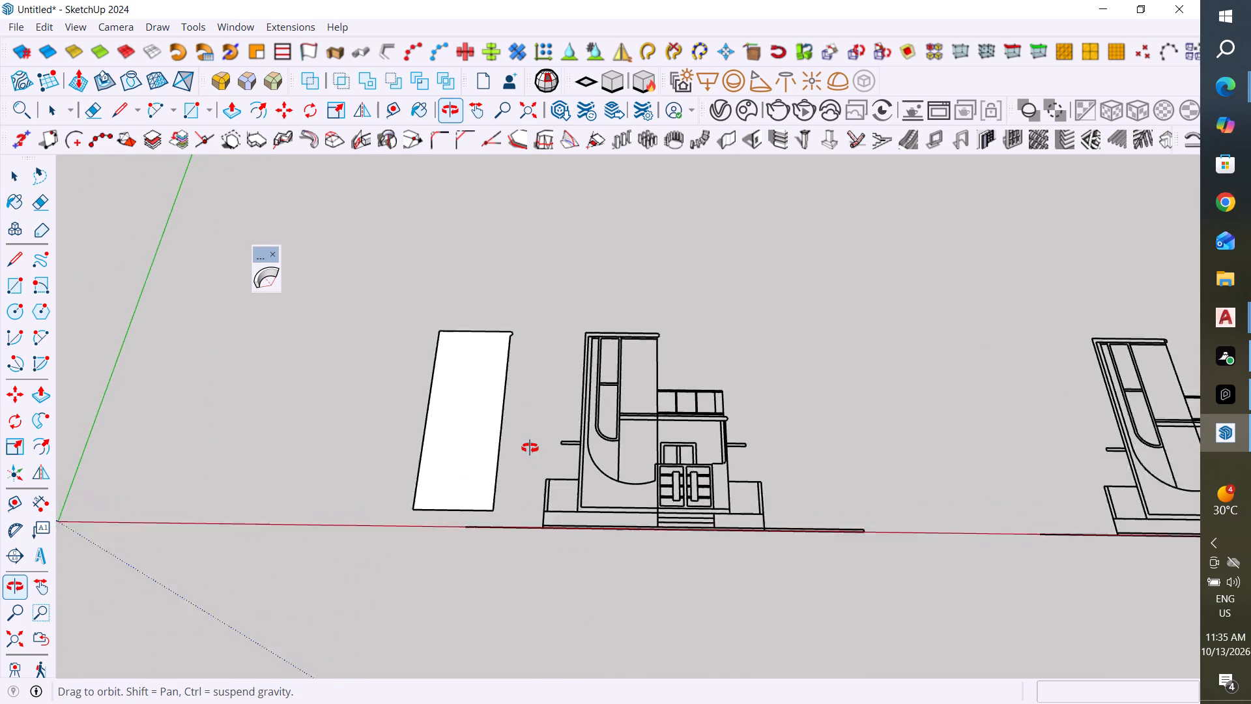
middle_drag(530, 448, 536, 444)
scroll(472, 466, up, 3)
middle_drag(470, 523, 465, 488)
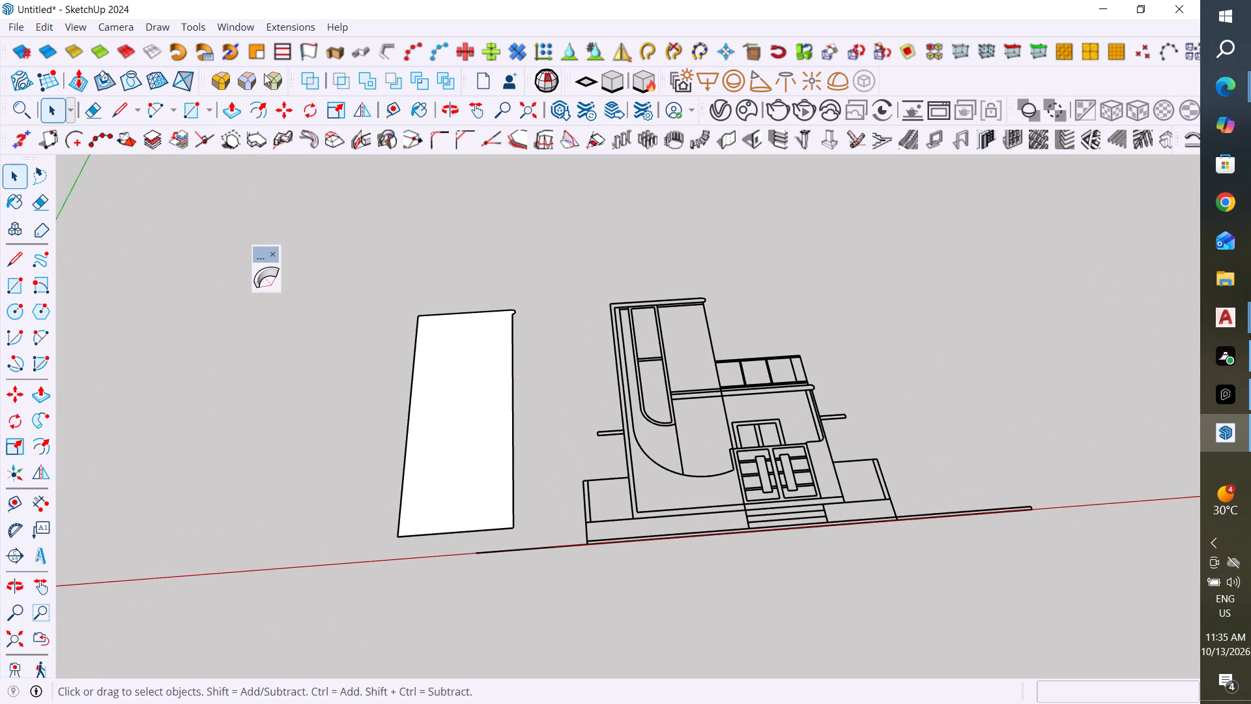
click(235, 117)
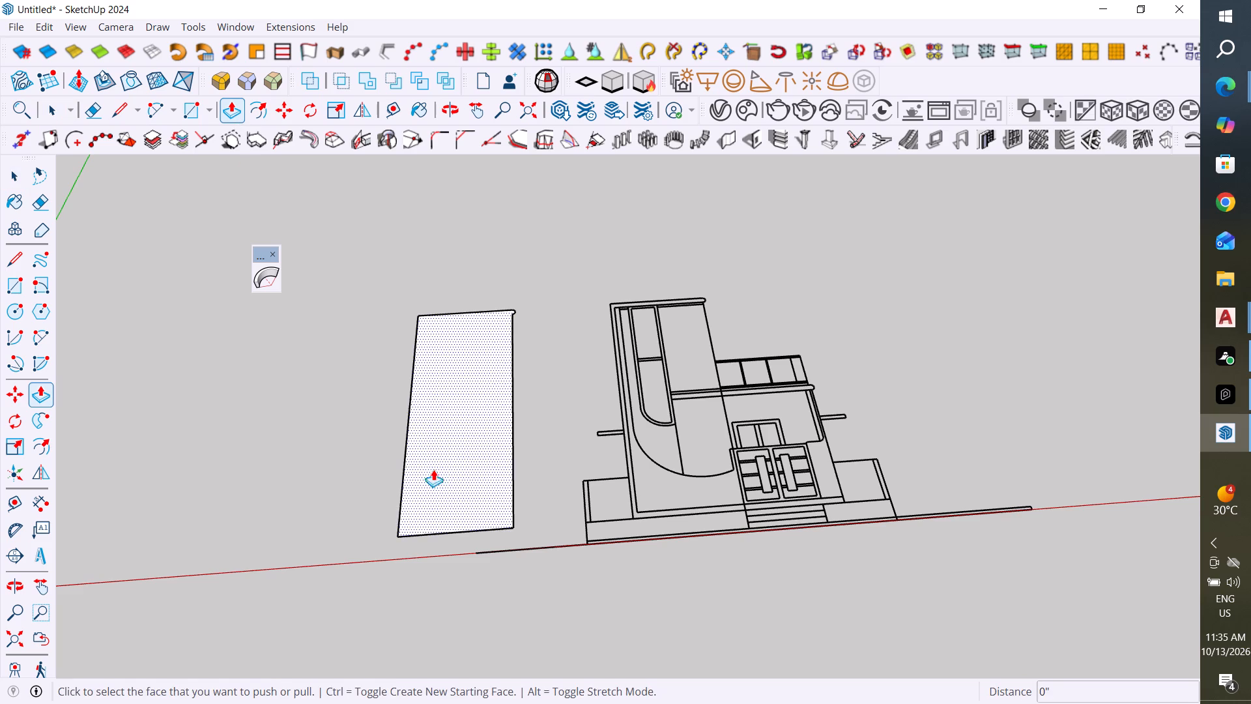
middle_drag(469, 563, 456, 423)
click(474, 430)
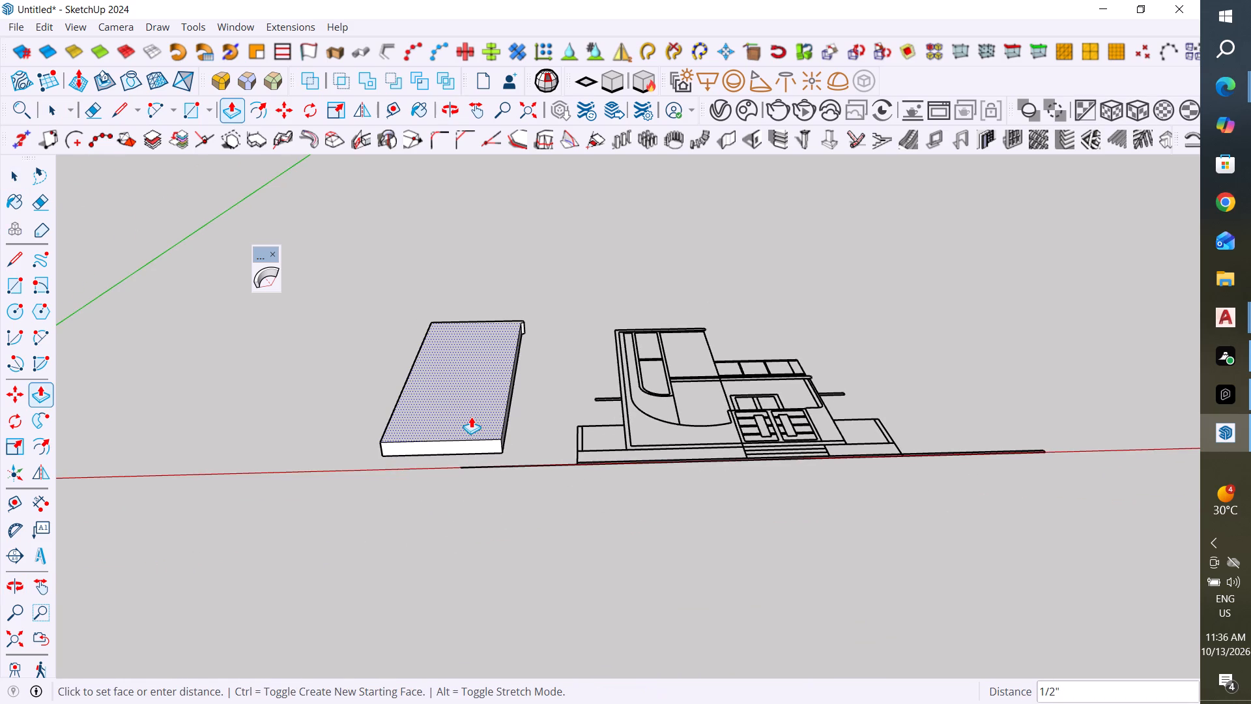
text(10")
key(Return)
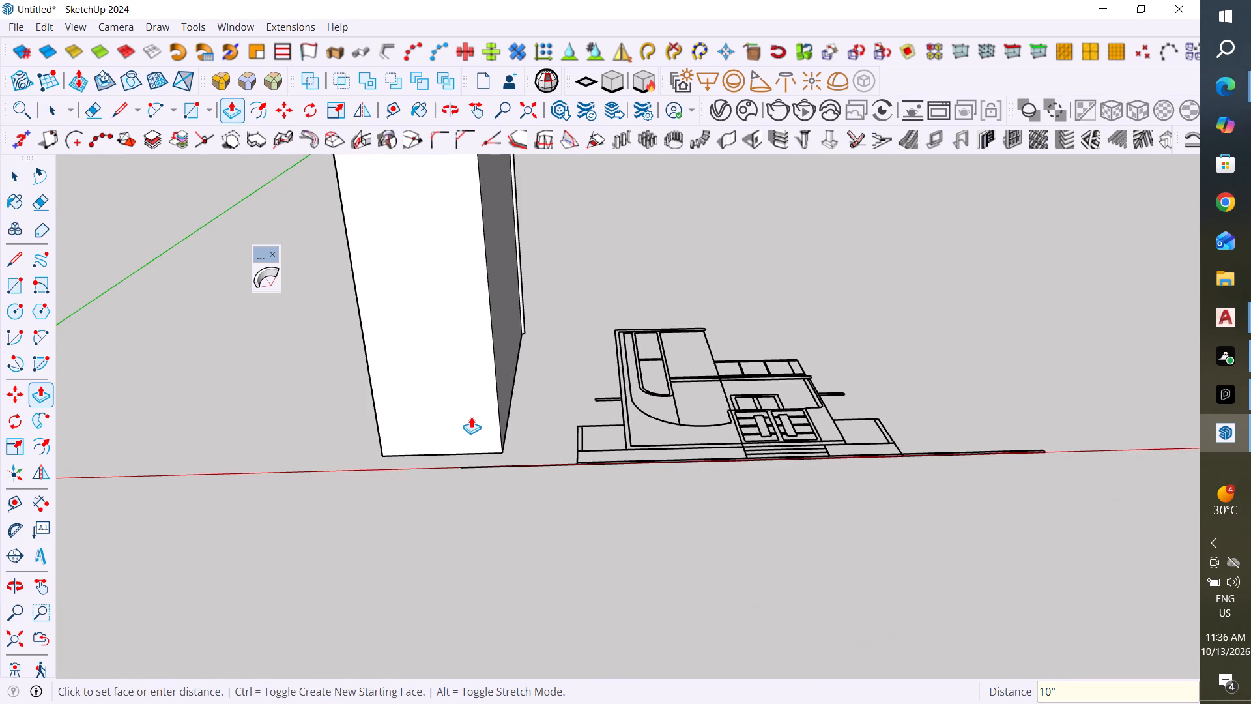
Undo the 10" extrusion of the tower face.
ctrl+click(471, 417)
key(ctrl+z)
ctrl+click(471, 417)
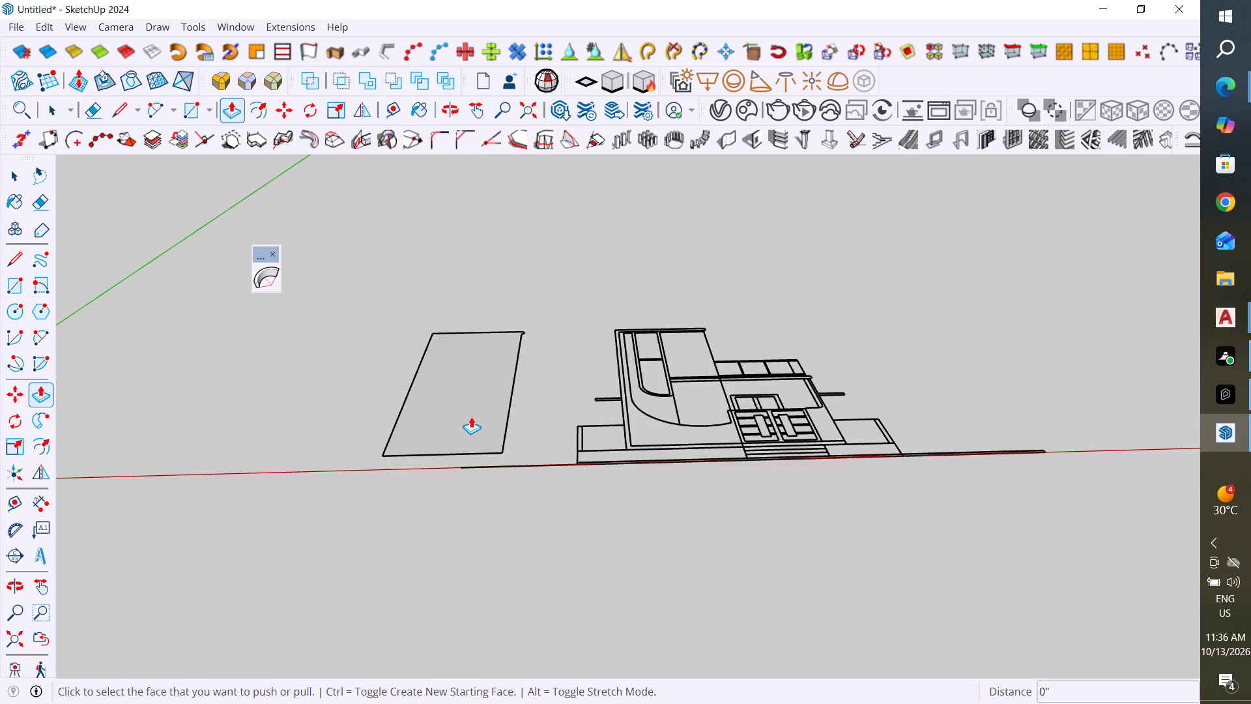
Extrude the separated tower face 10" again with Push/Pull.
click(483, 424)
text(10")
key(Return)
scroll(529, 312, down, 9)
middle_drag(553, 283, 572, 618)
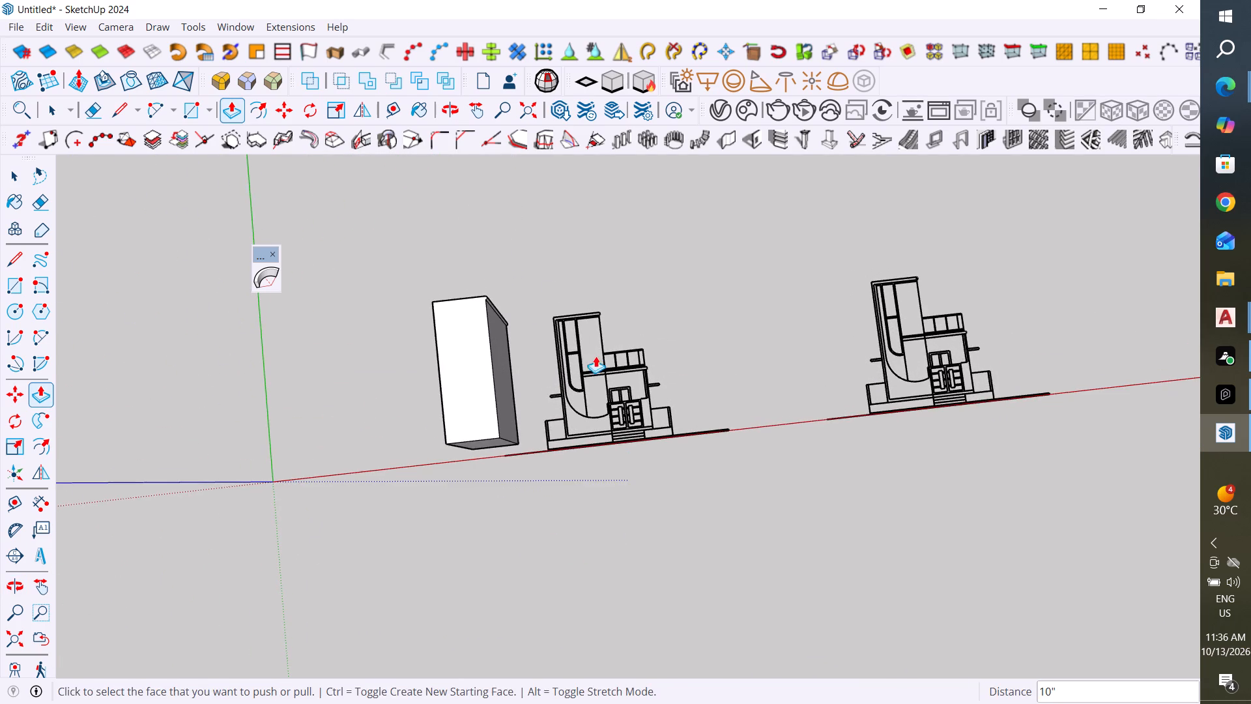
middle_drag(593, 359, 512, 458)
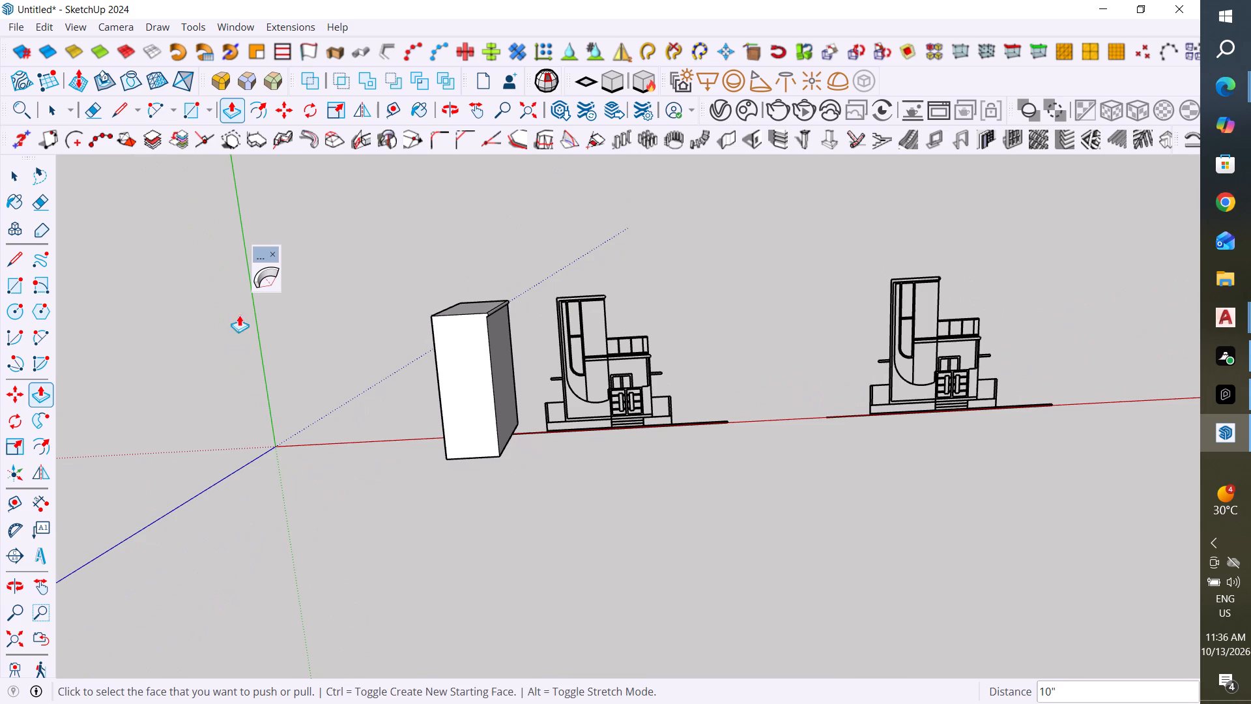
Check the extruded tower block's depth along its bottom side edge with the Dimension tool, without placing the dimension.
click(36, 503)
scroll(591, 483, down, 3)
scroll(563, 462, up, 5)
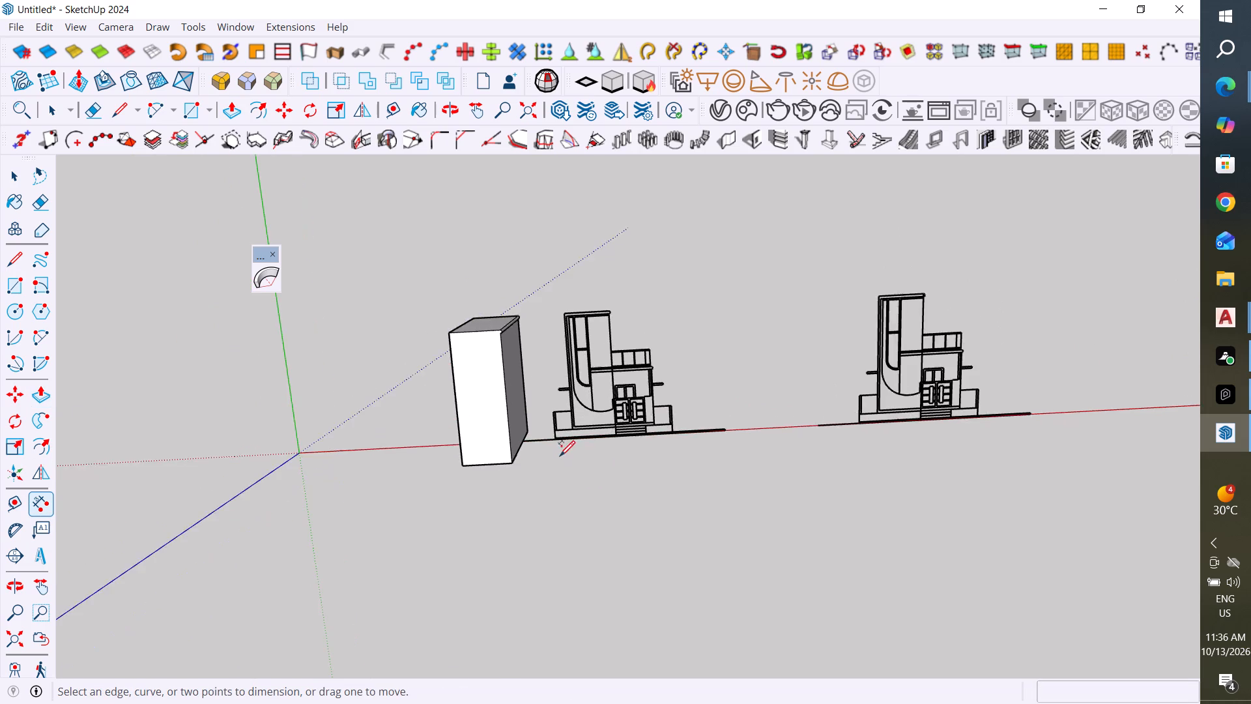
scroll(560, 455, up, 11)
click(425, 412)
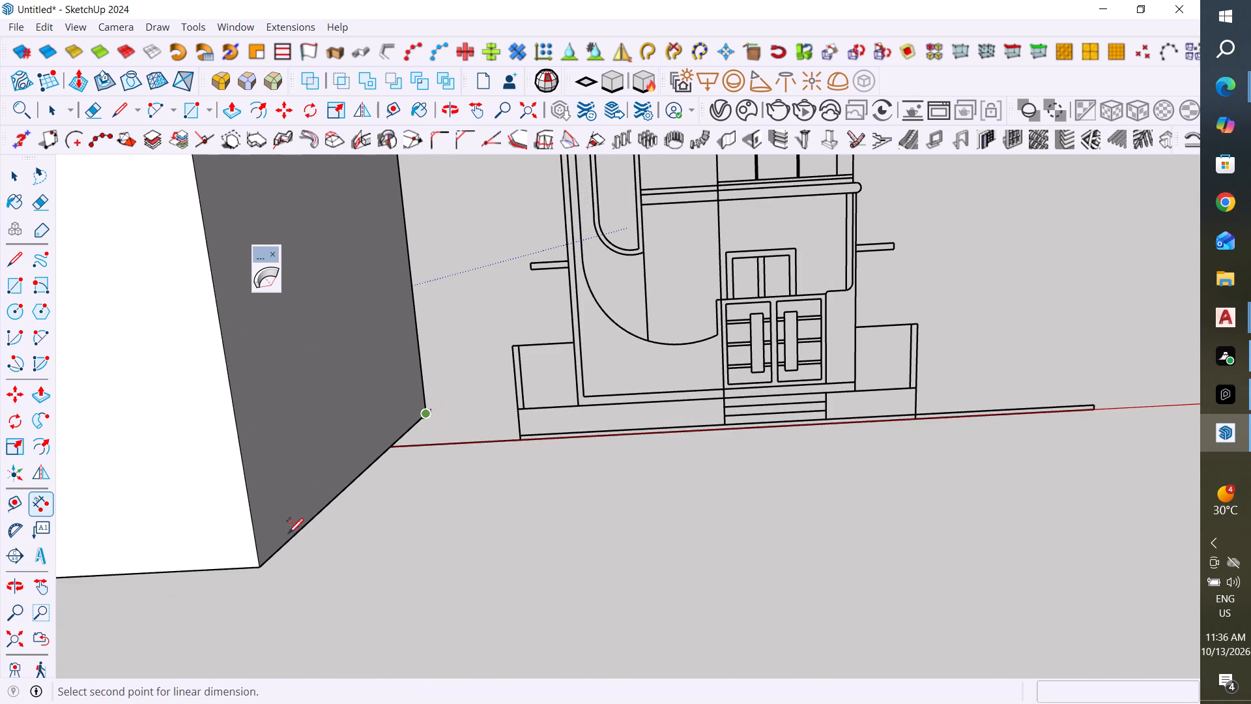
click(260, 568)
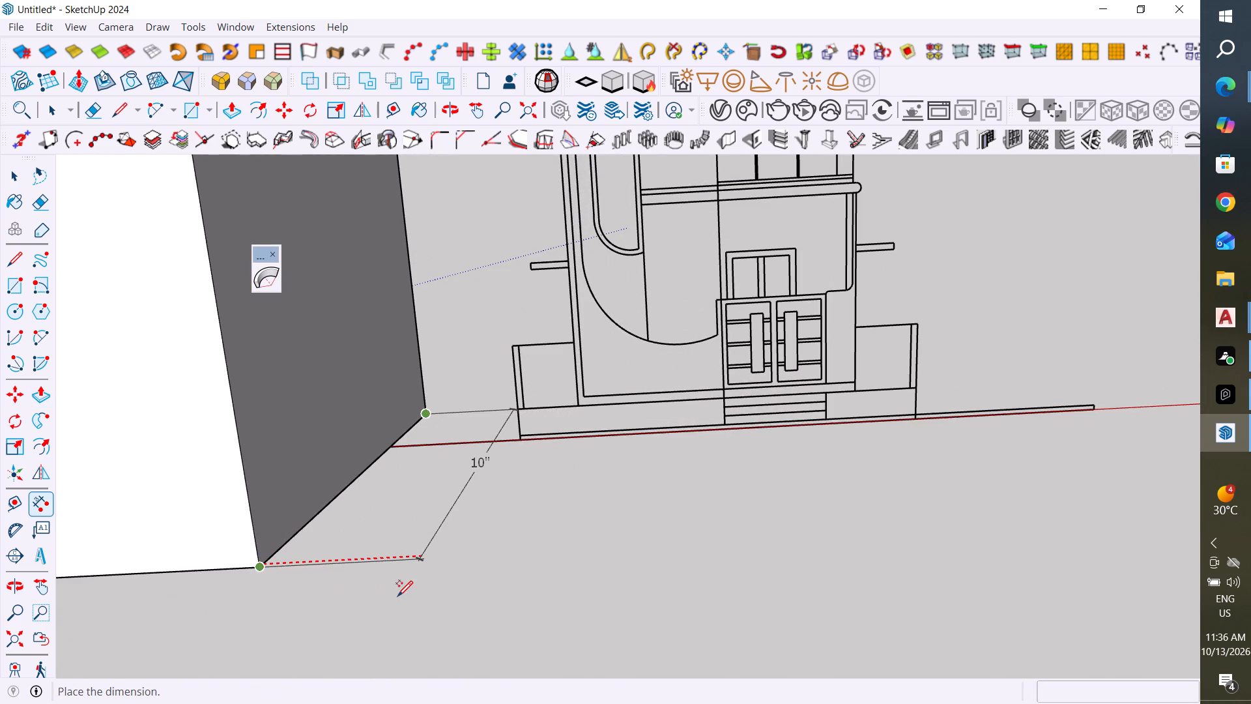
scroll(401, 595, down, 6)
key(Escape)
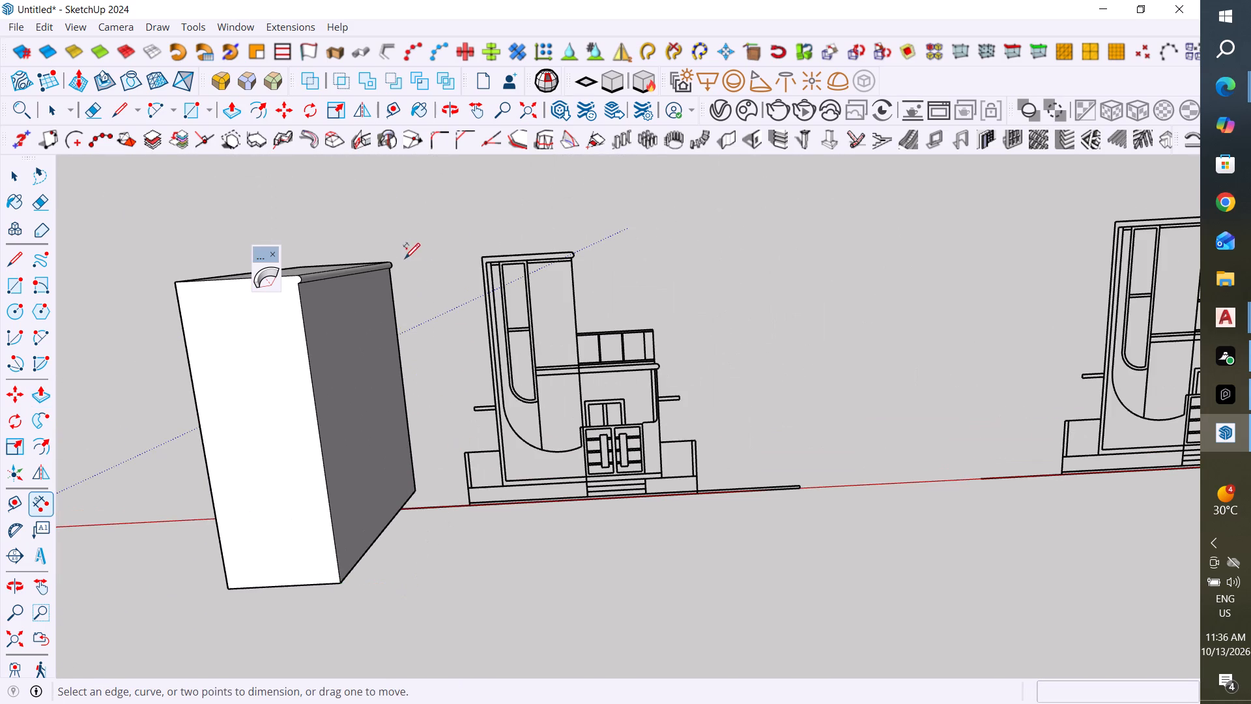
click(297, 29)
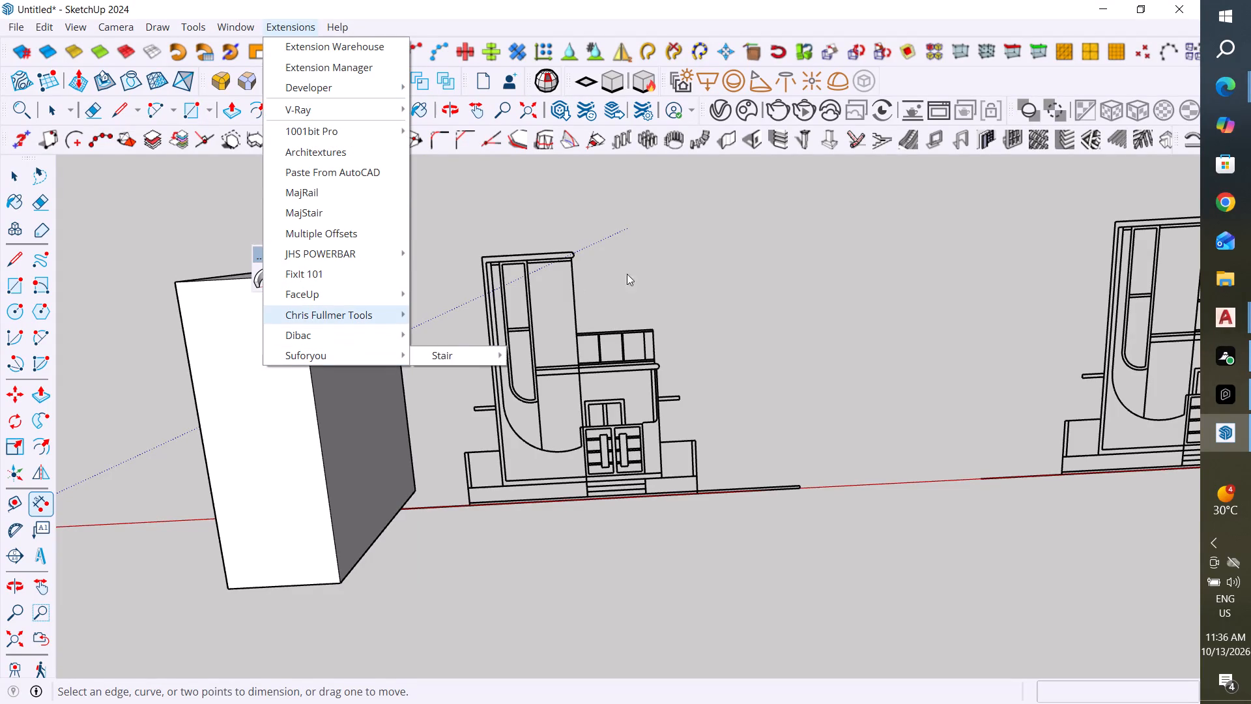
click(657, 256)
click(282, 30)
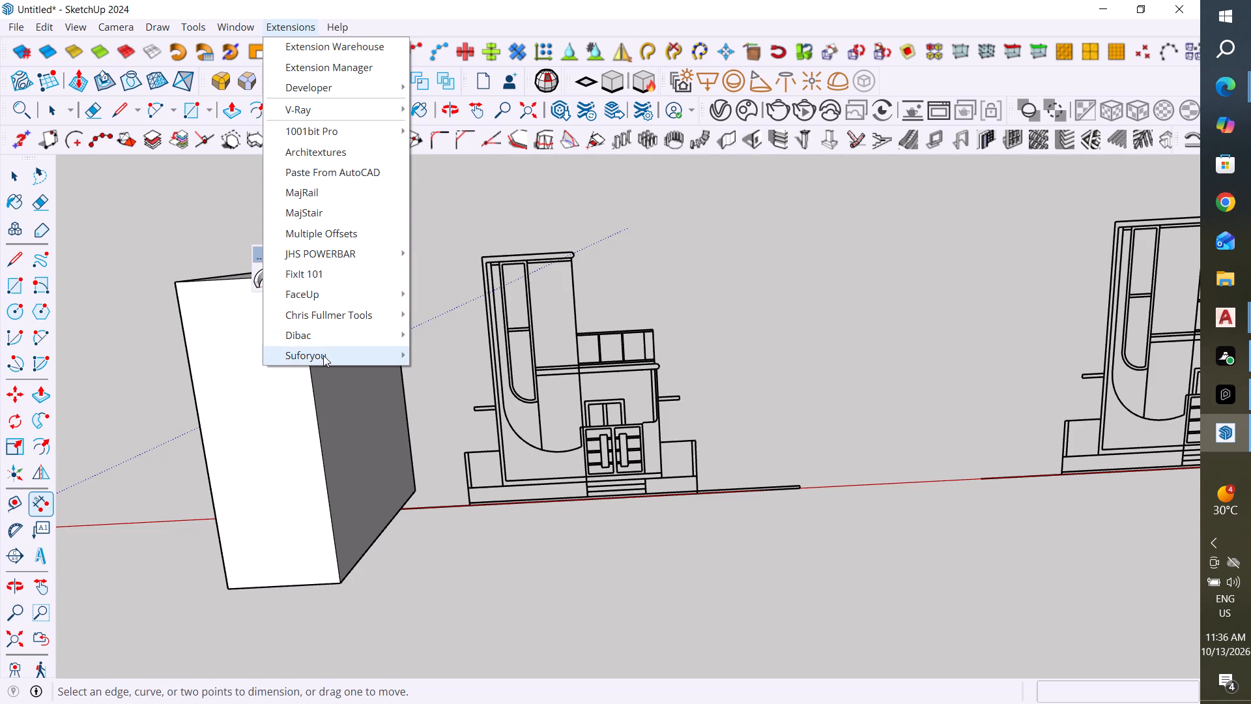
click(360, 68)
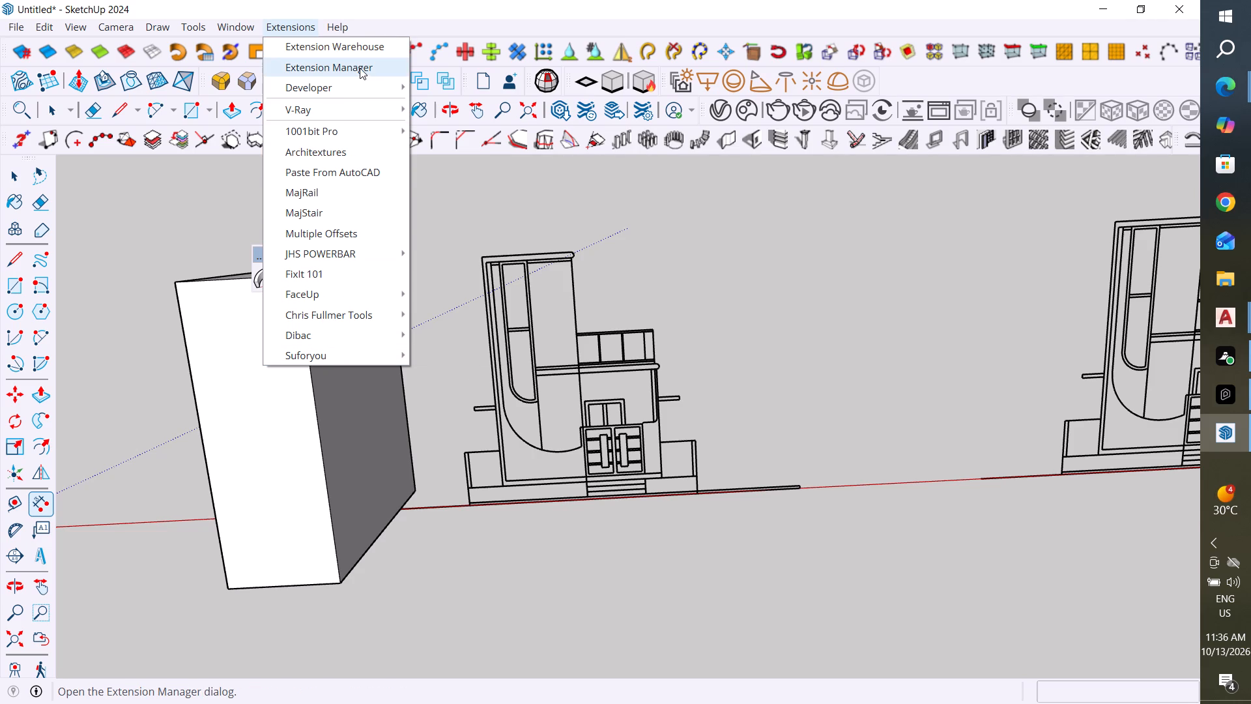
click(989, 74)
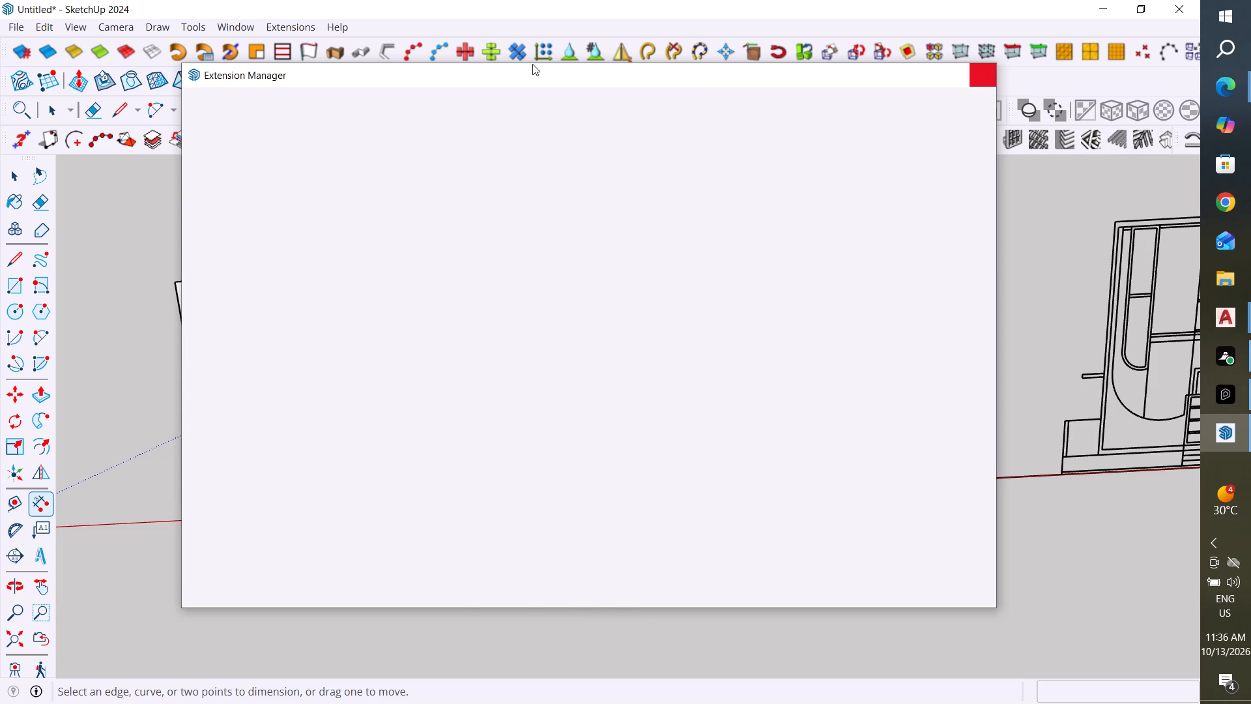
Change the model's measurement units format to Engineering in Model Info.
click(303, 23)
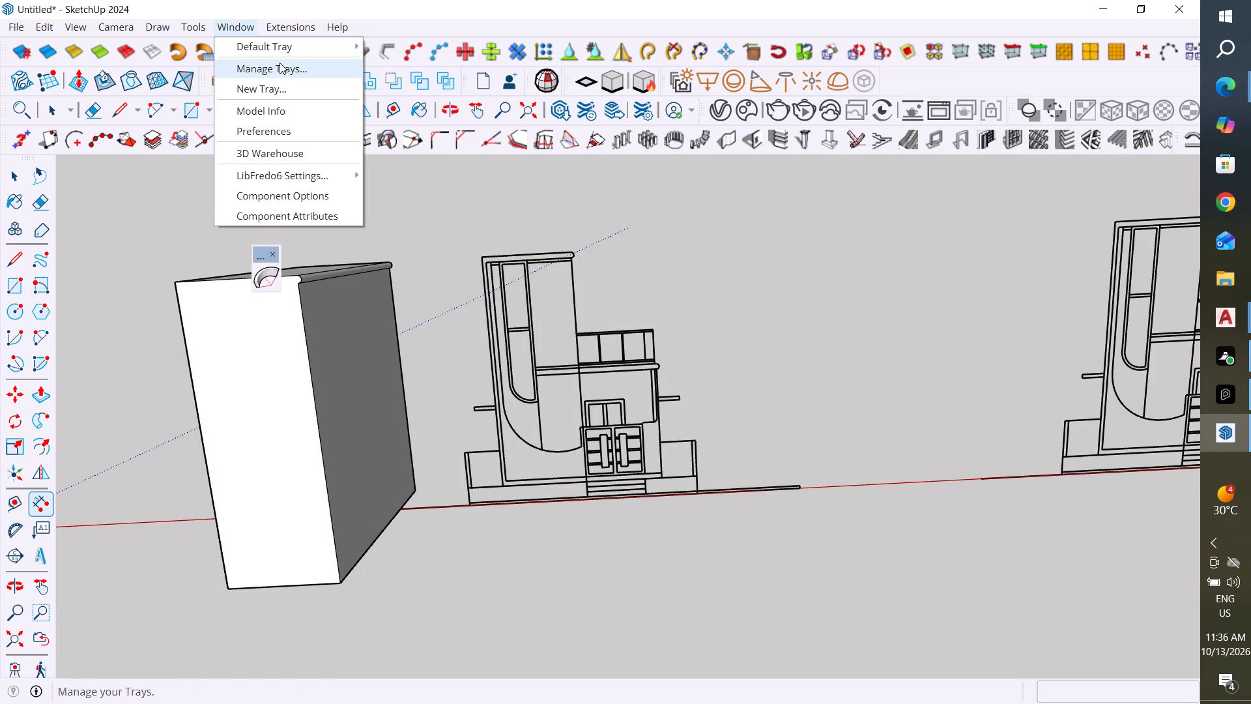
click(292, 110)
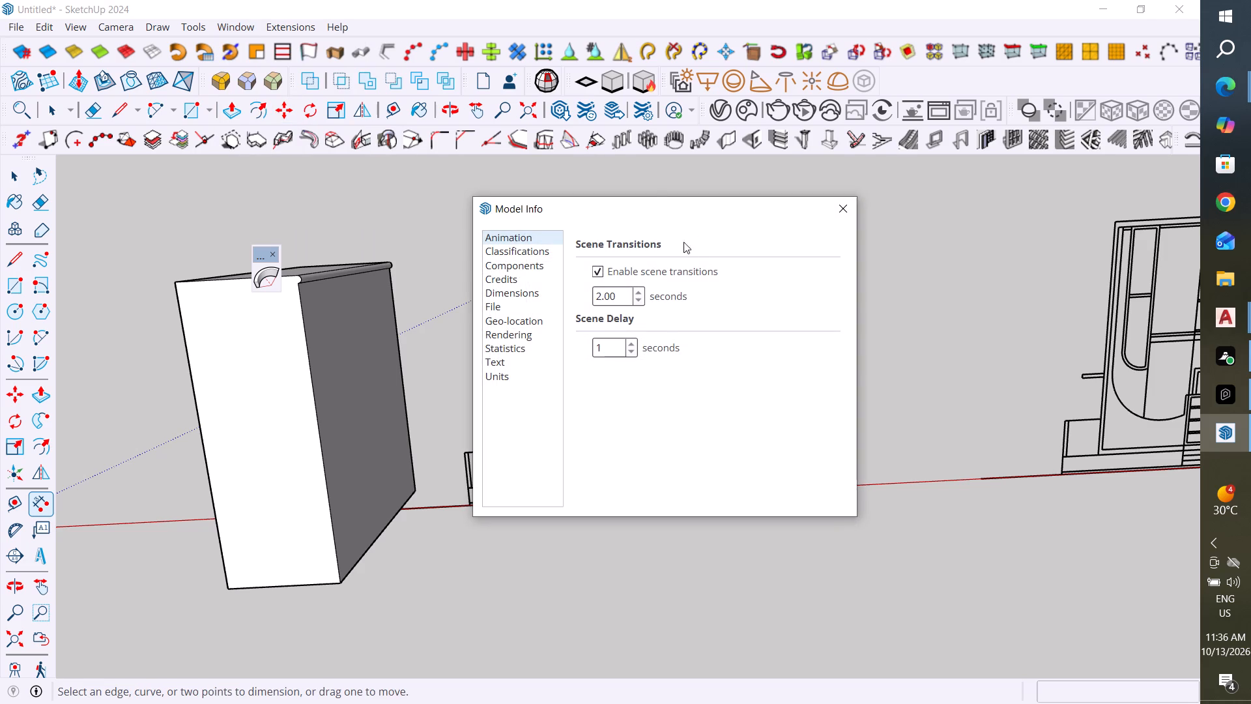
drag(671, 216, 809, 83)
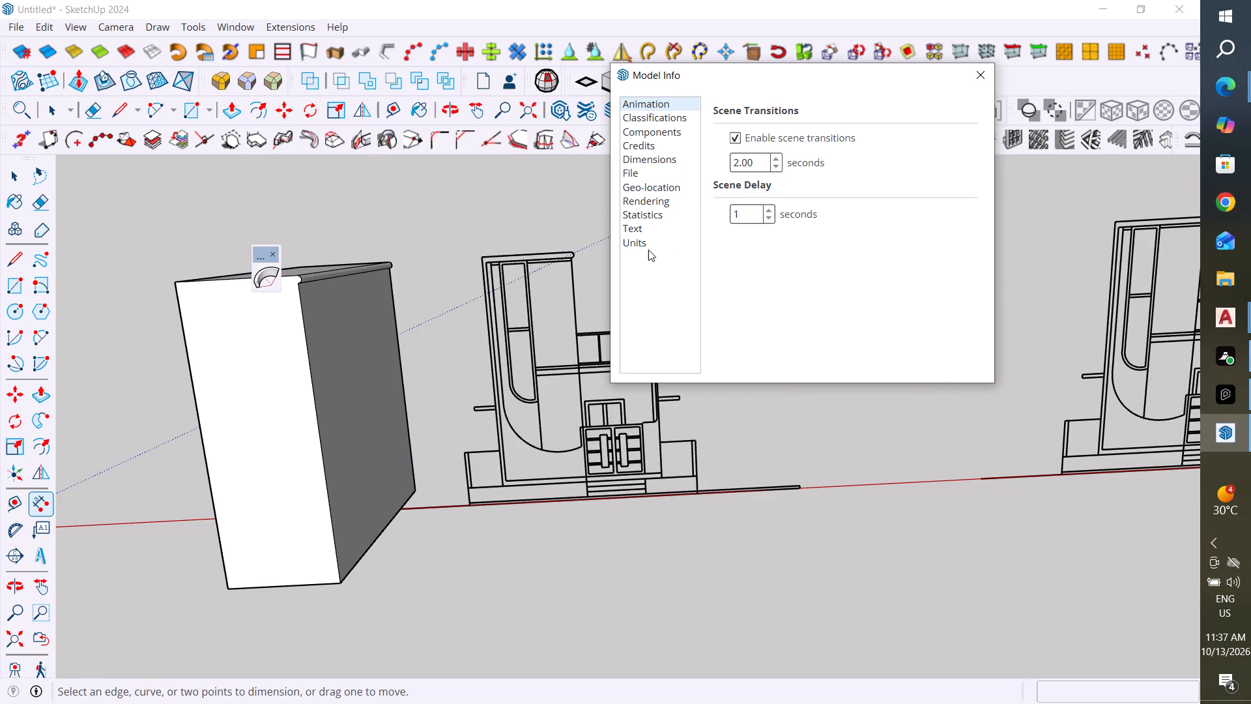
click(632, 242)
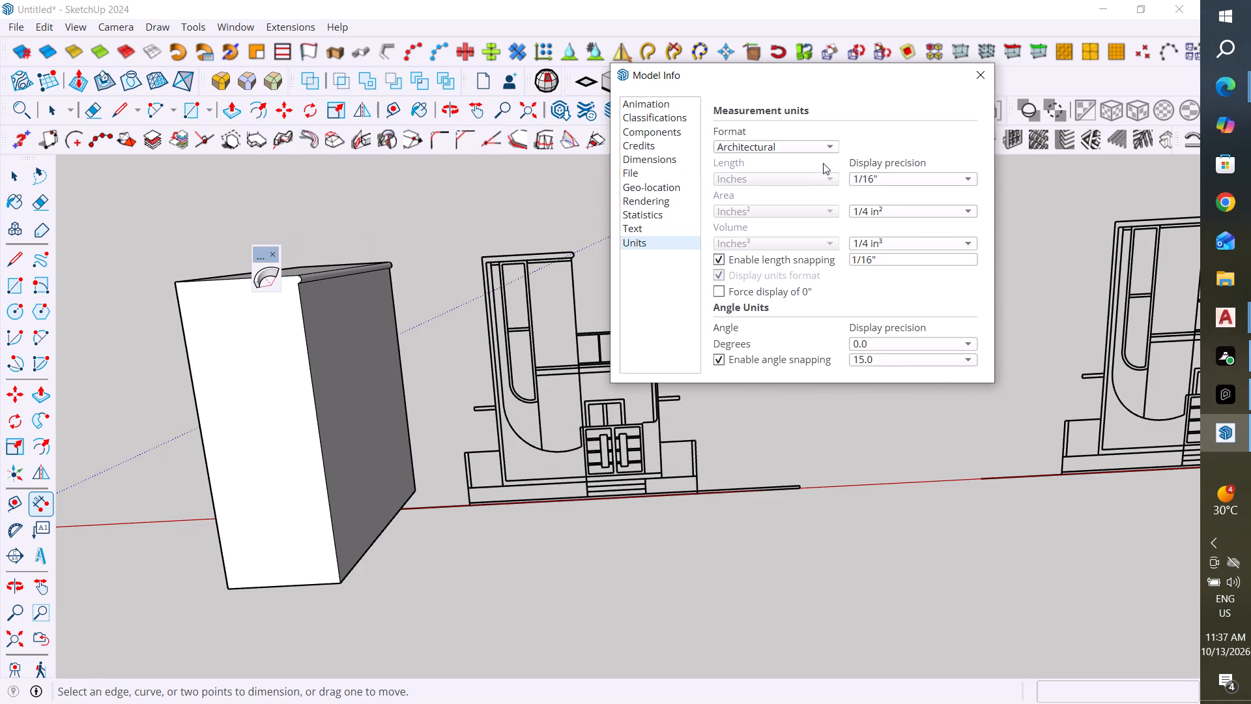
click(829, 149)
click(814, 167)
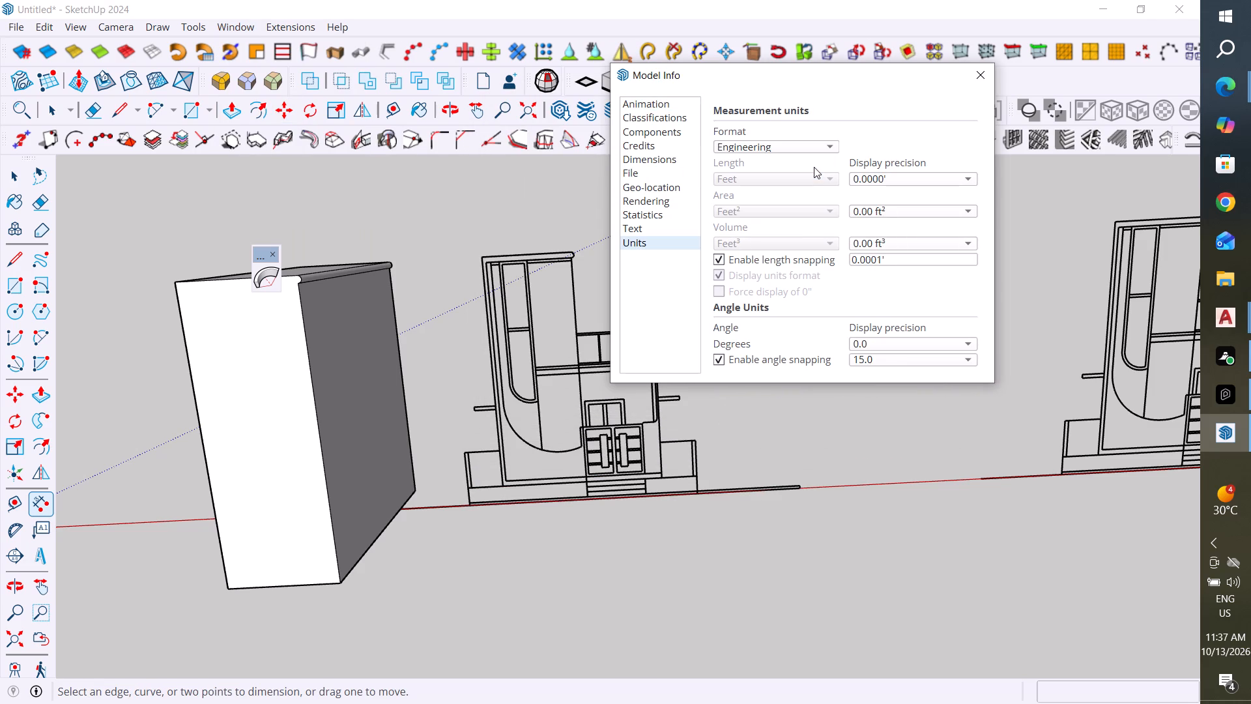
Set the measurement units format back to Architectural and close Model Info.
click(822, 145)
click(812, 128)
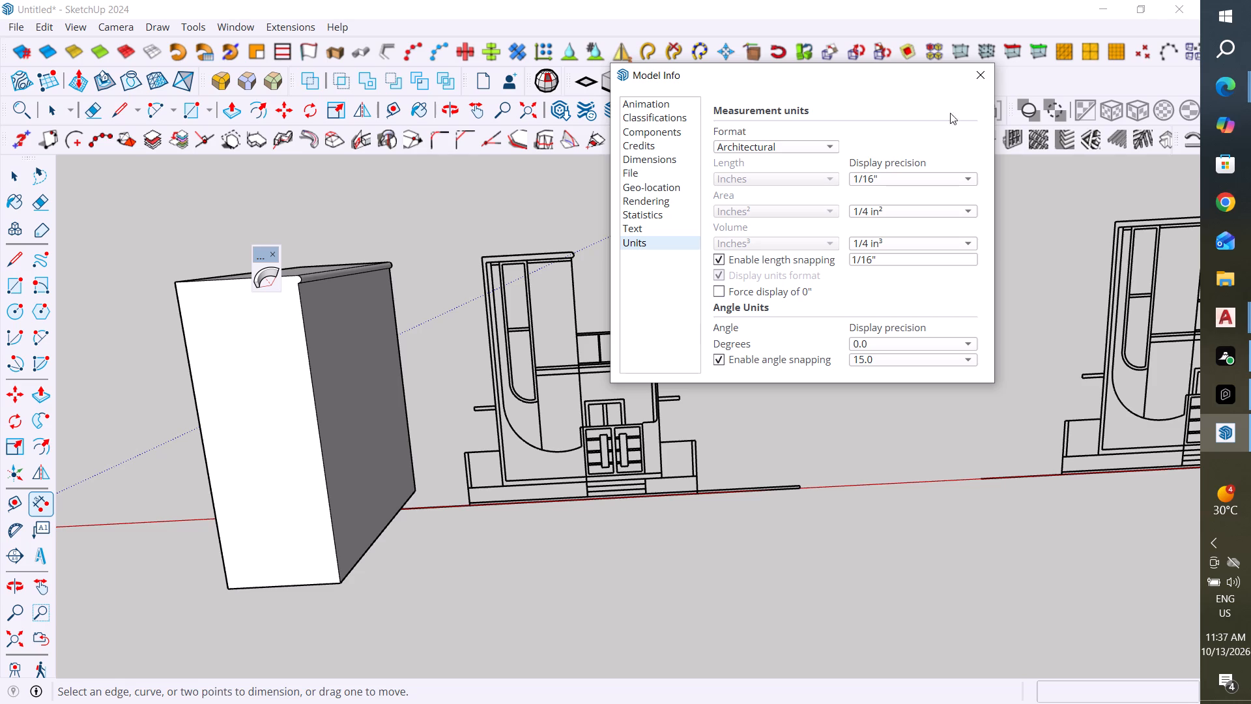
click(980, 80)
Start a new model from the Simple template in inches, discarding the current model's unsaved changes.
scroll(644, 362, down, 4)
middle_drag(644, 366, 655, 398)
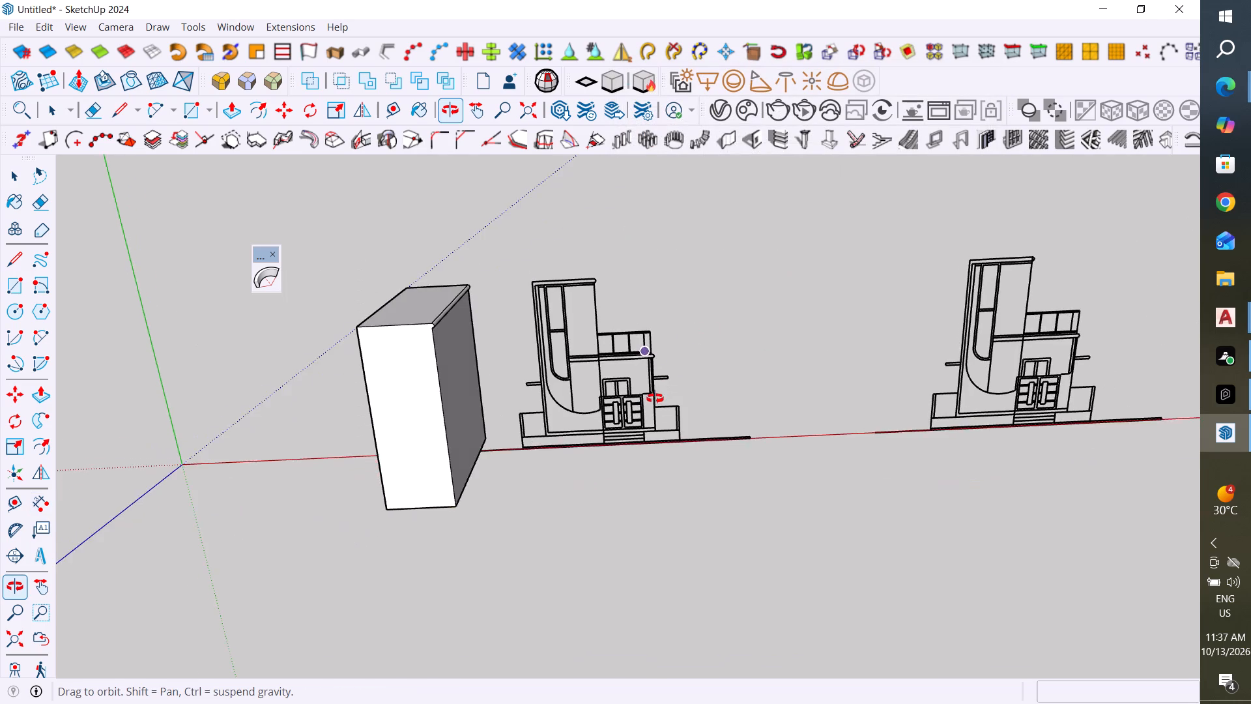
middle_drag(655, 398, 695, 331)
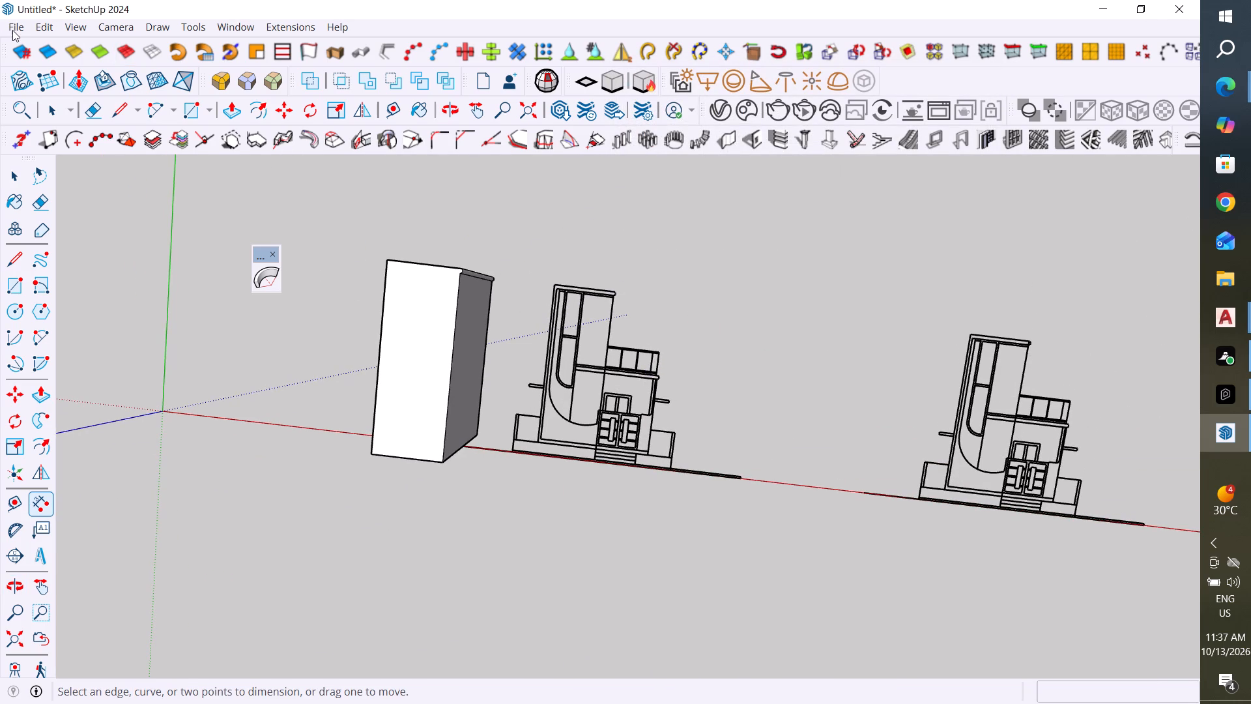
click(12, 29)
click(74, 72)
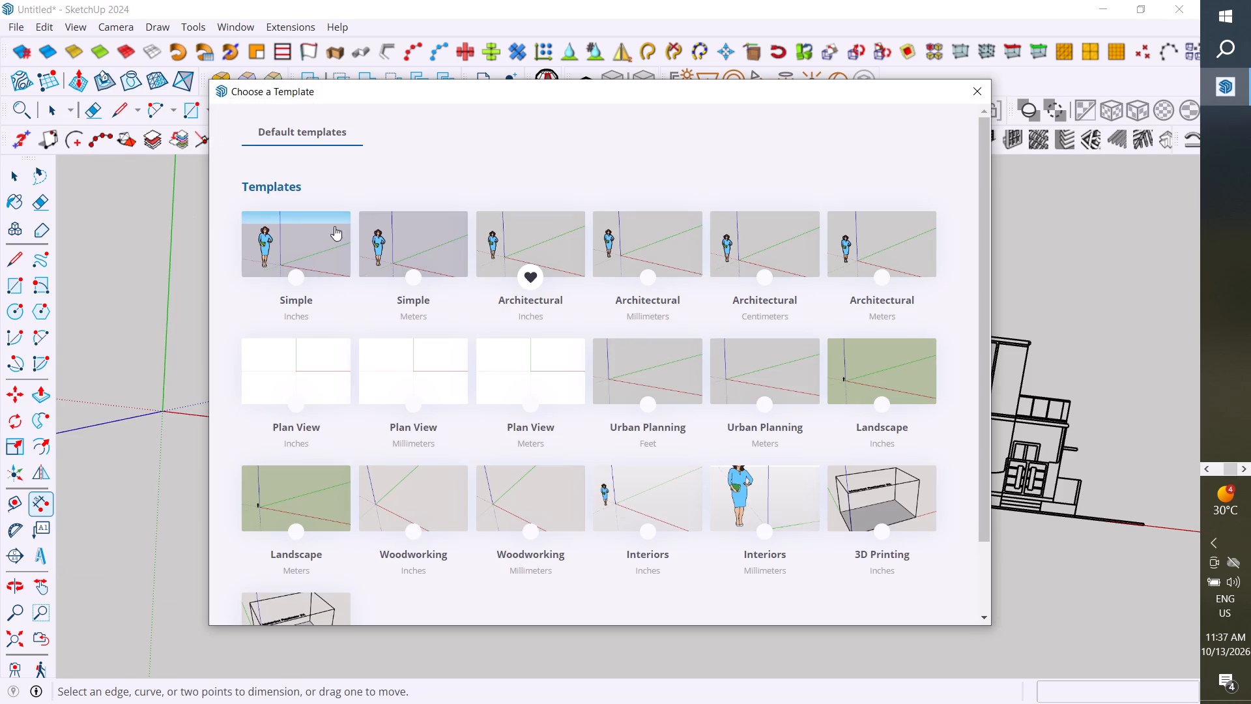
click(296, 241)
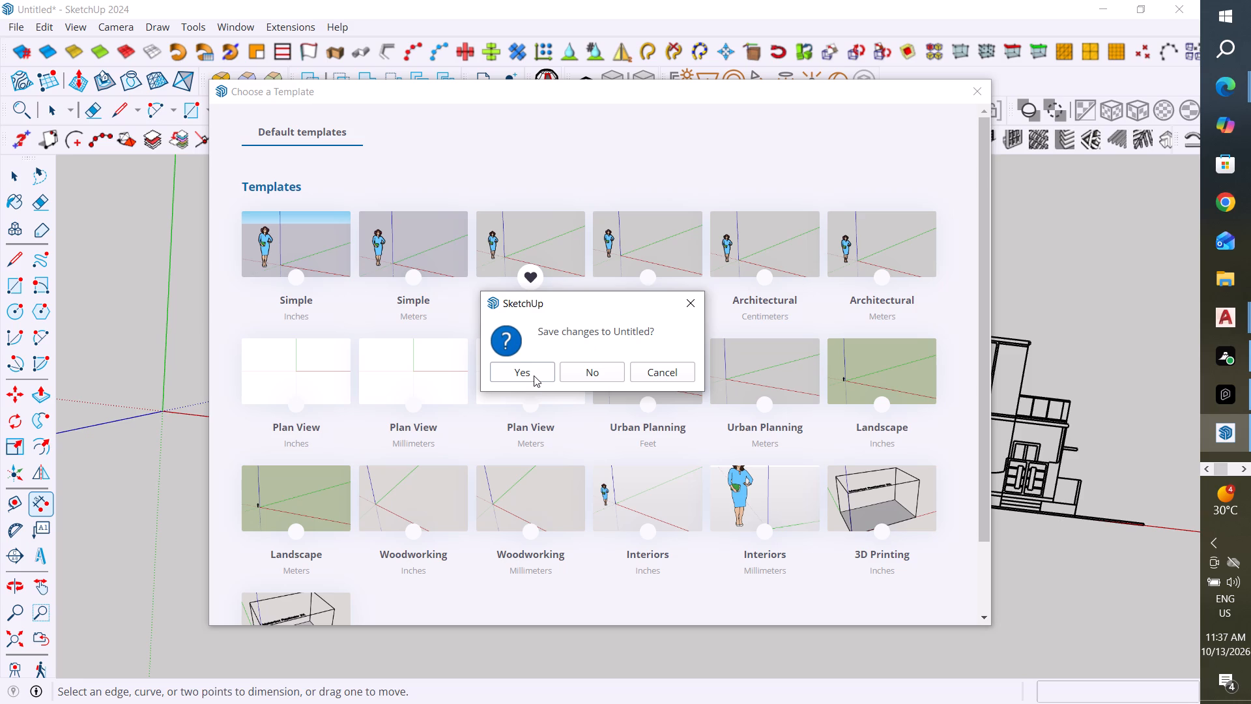
click(590, 374)
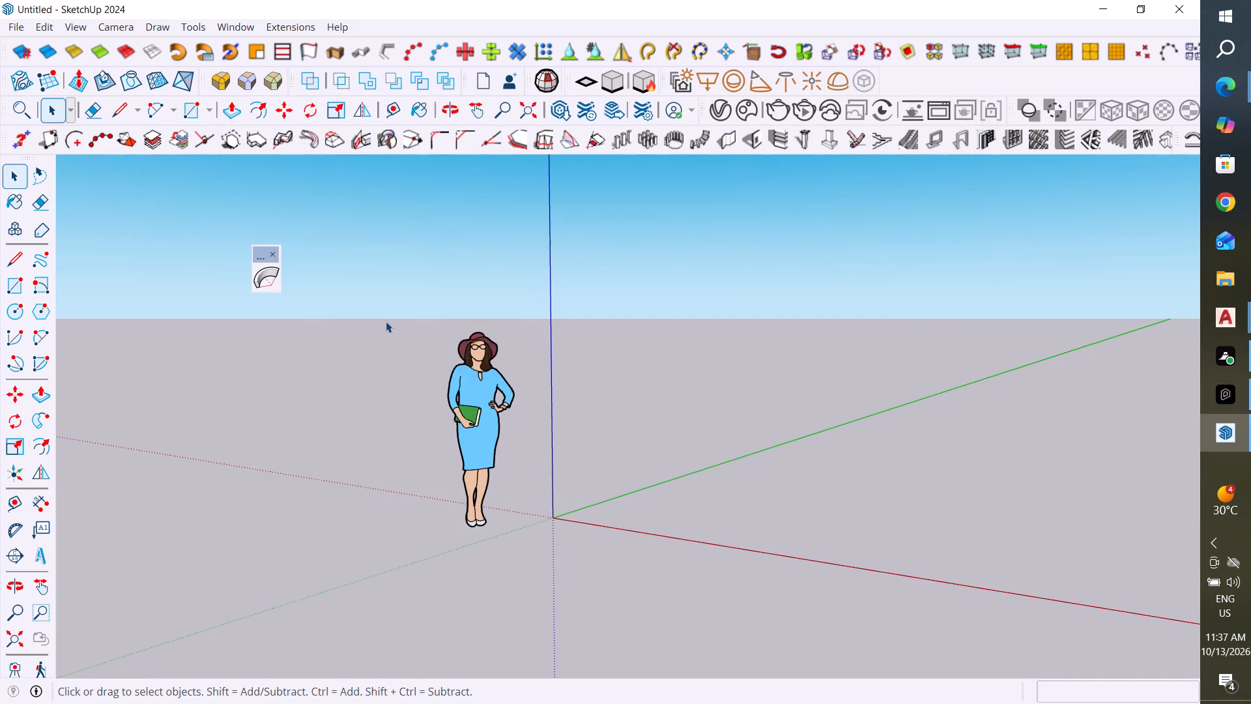
Import the AutoCAD drawing FRONT DESIGN BUILDING 1 from the autocad internship file folder into the new model.
click(16, 31)
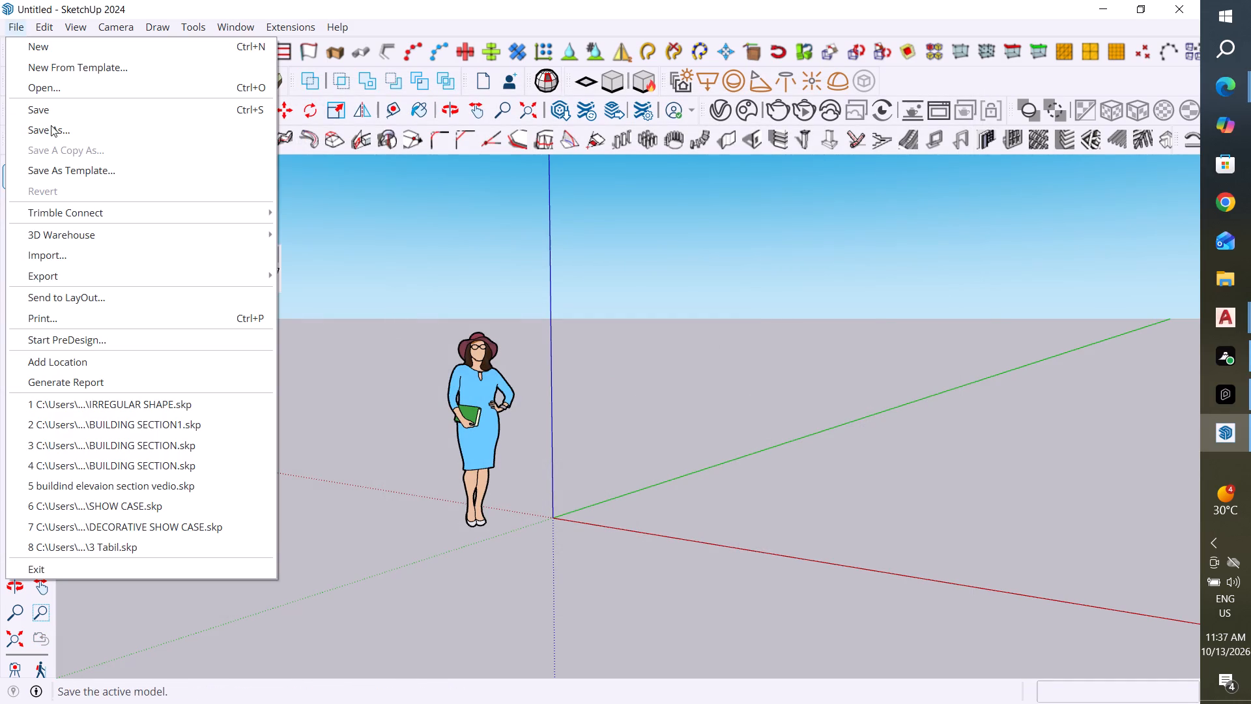
click(233, 256)
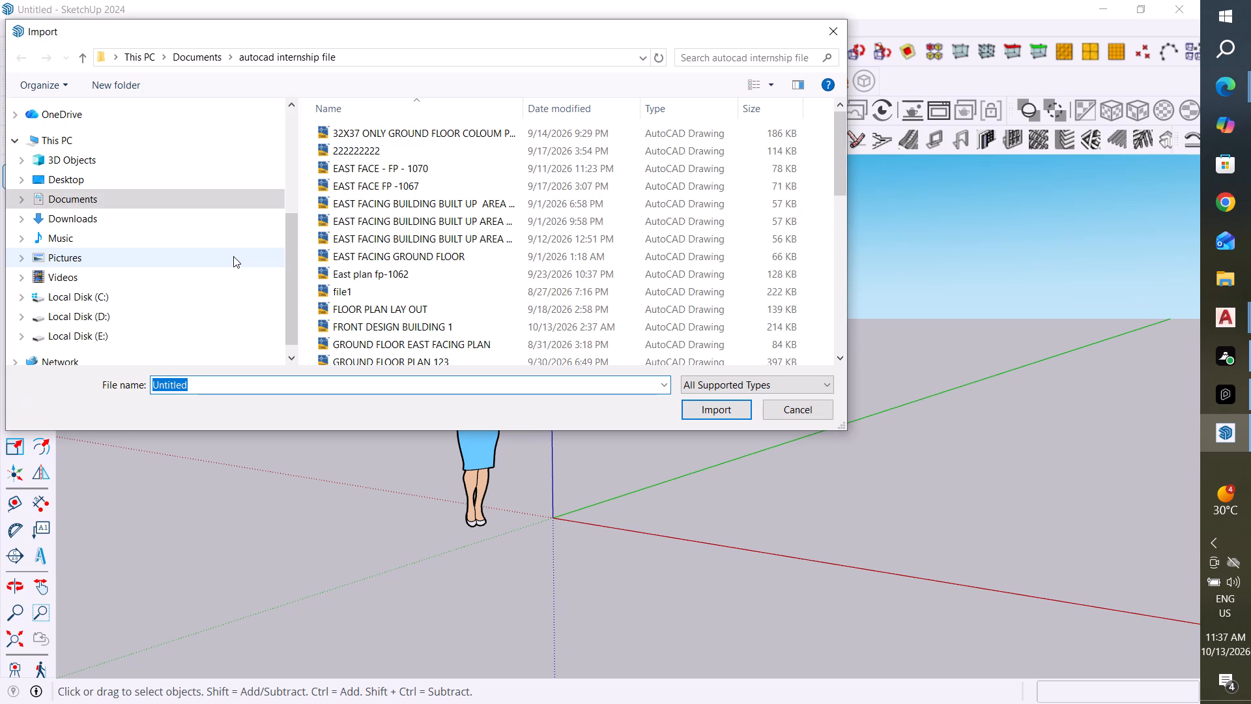
scroll(414, 263, up, 5)
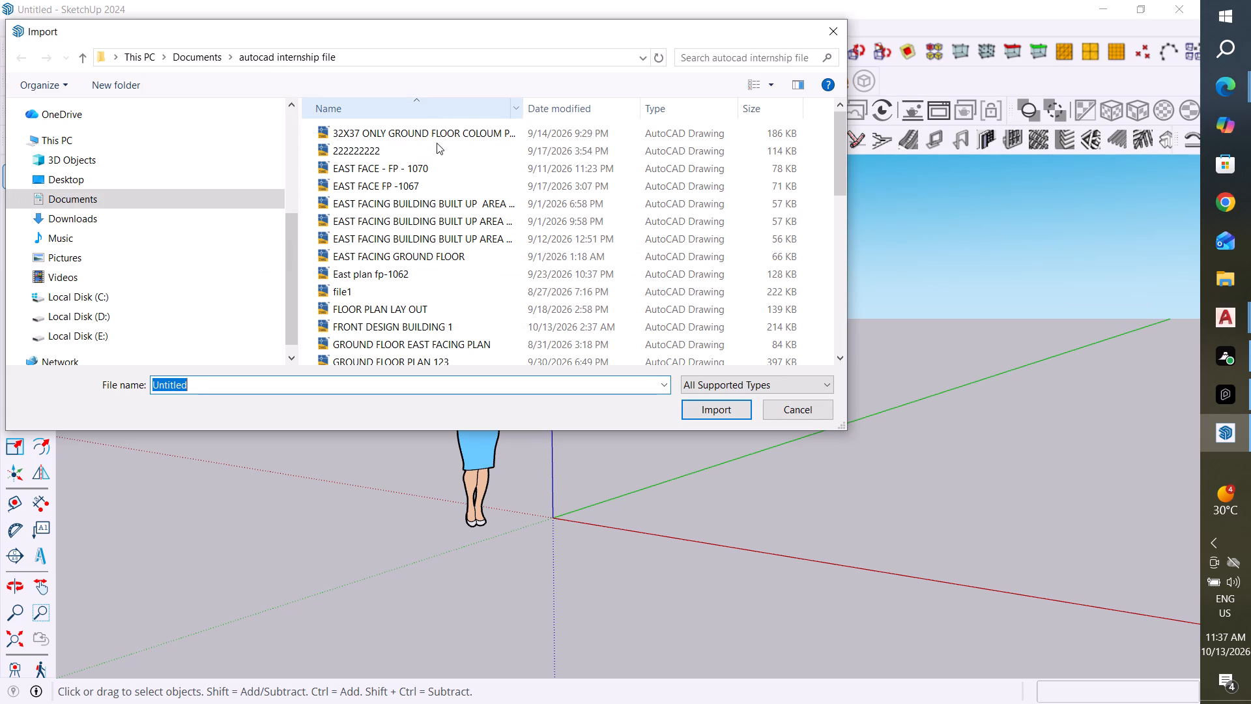
scroll(421, 294, down, 12)
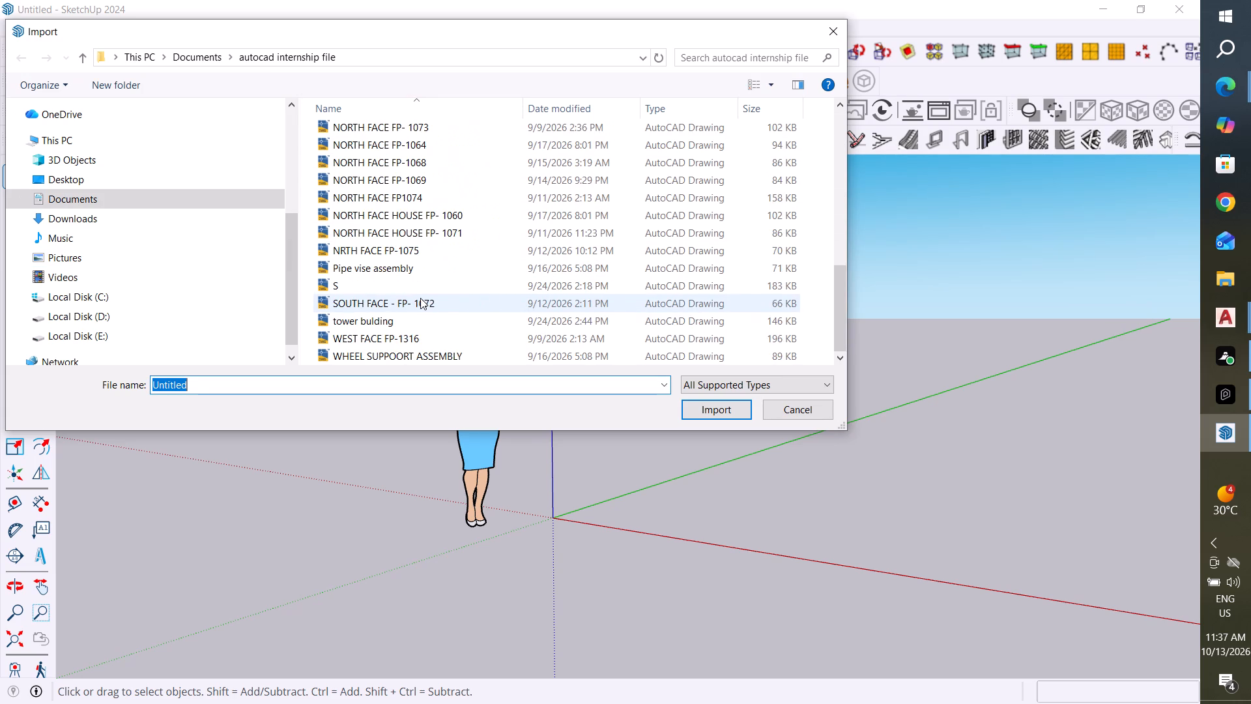
scroll(398, 343, down, 3)
scroll(394, 336, up, 5)
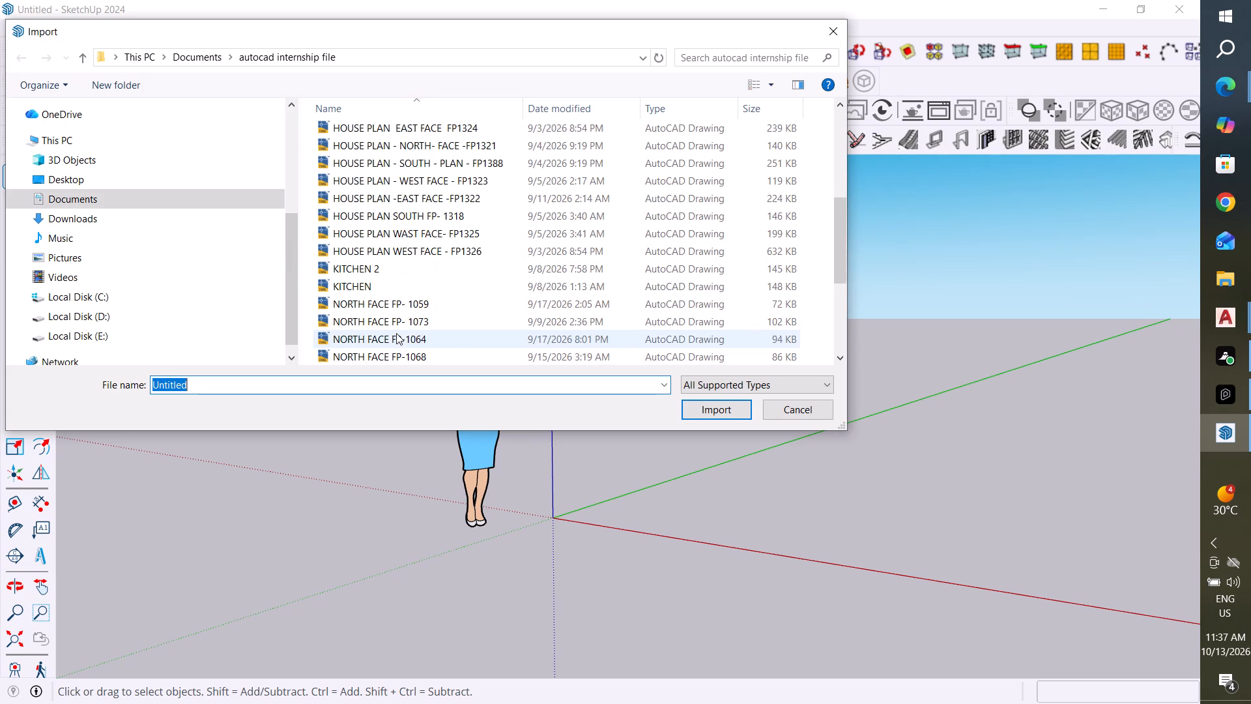
scroll(396, 333, up, 4)
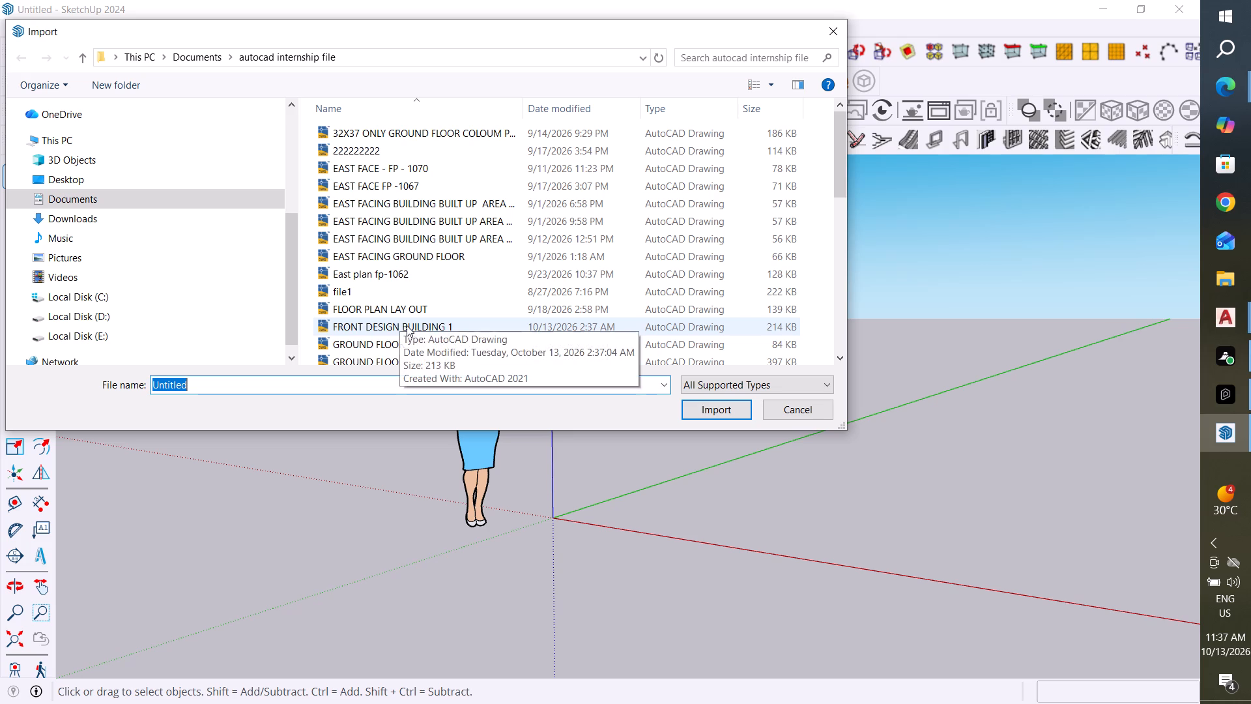
click(414, 329)
click(712, 405)
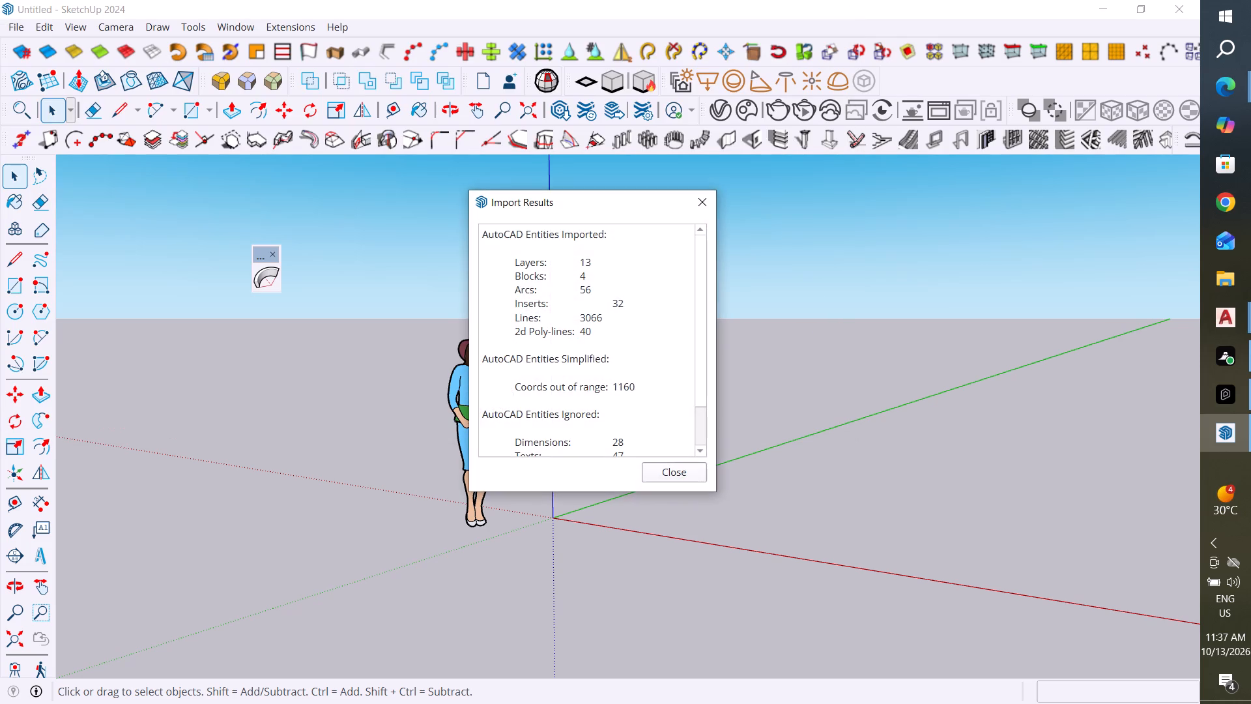
Review the AutoCAD import results summary, including imported and ignored entities, and close it.
scroll(644, 368, down, 10)
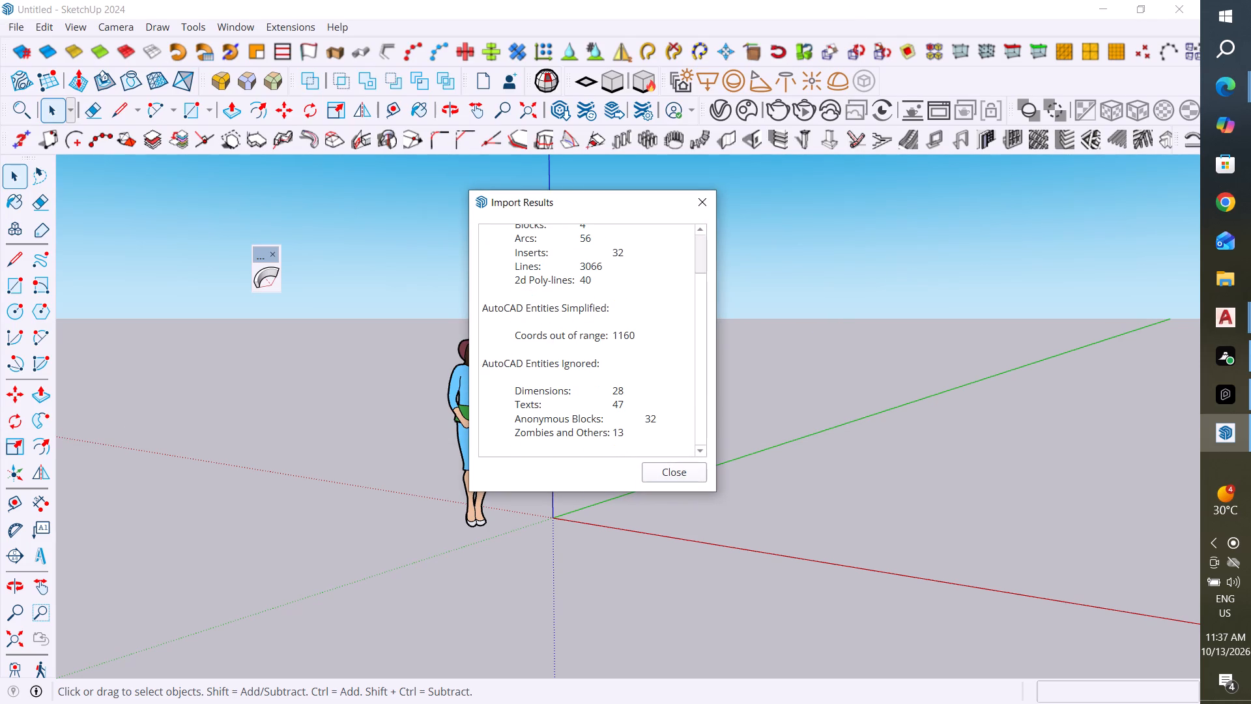
scroll(649, 370, up, 2)
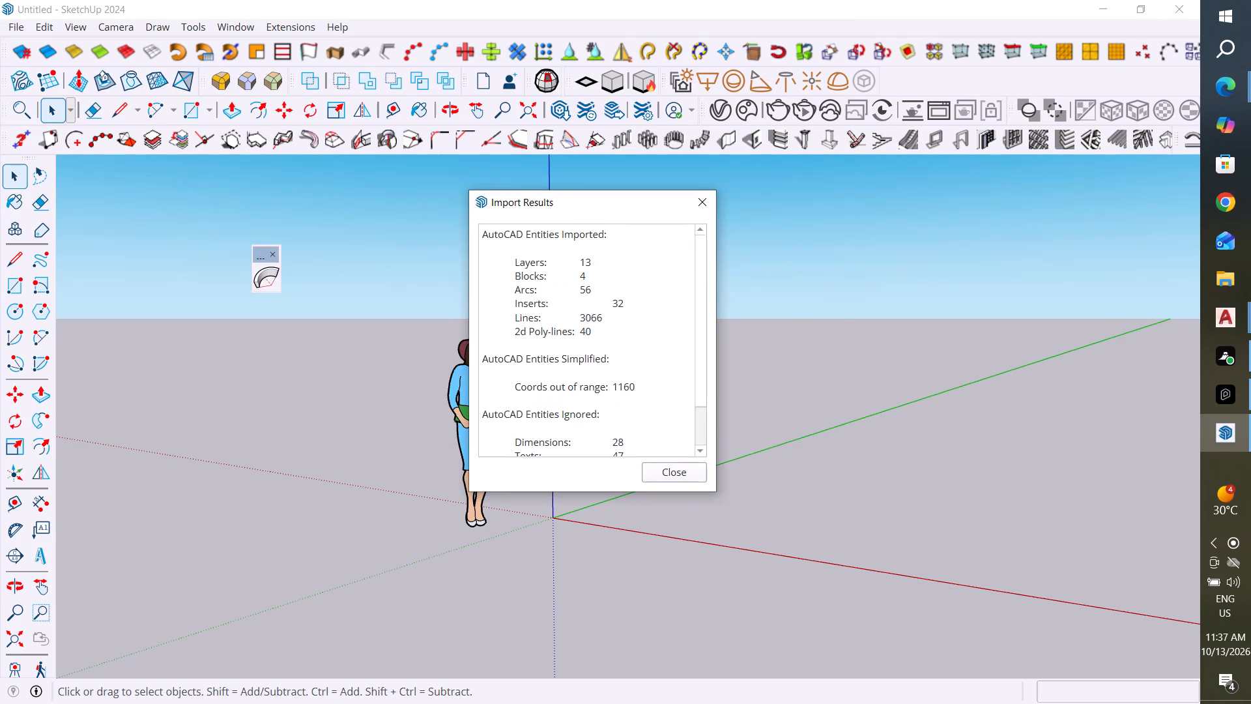
scroll(535, 377, down, 5)
click(686, 475)
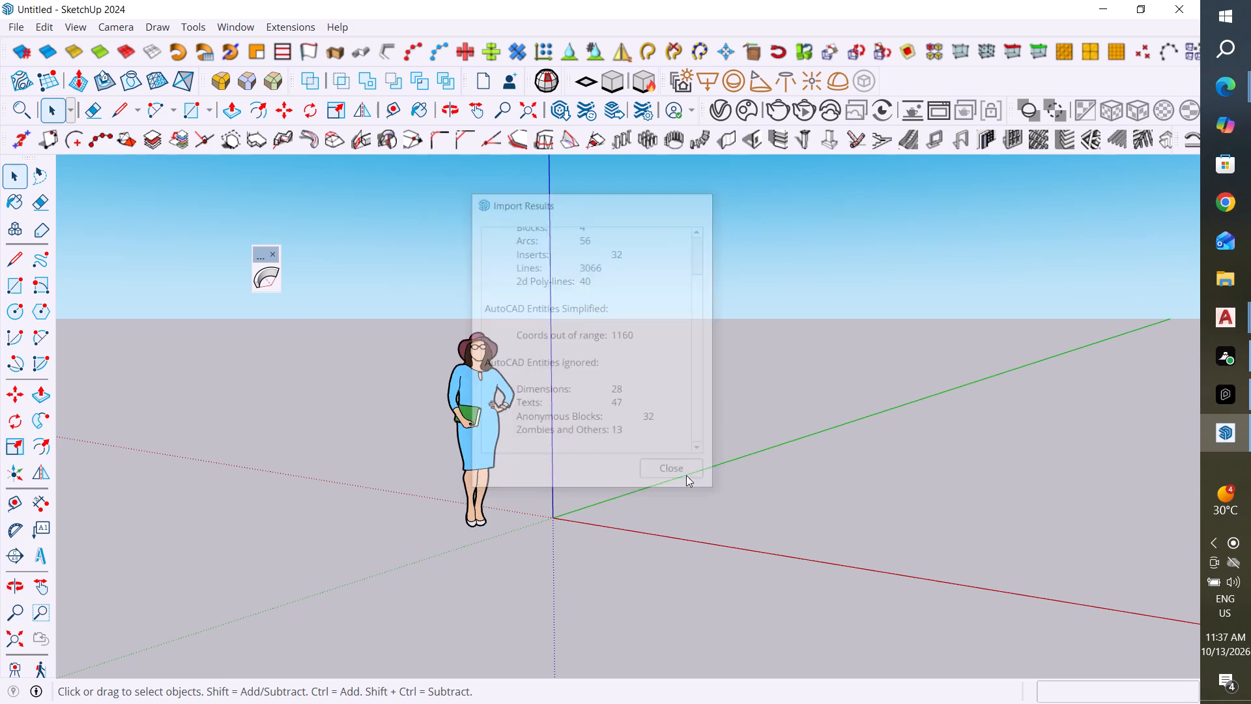
Draw a test rectangle about 7 9/16" by 1' 10 9/16" on the ground beside the imported drawings, near the red axis.
middle_drag(526, 523, 669, 559)
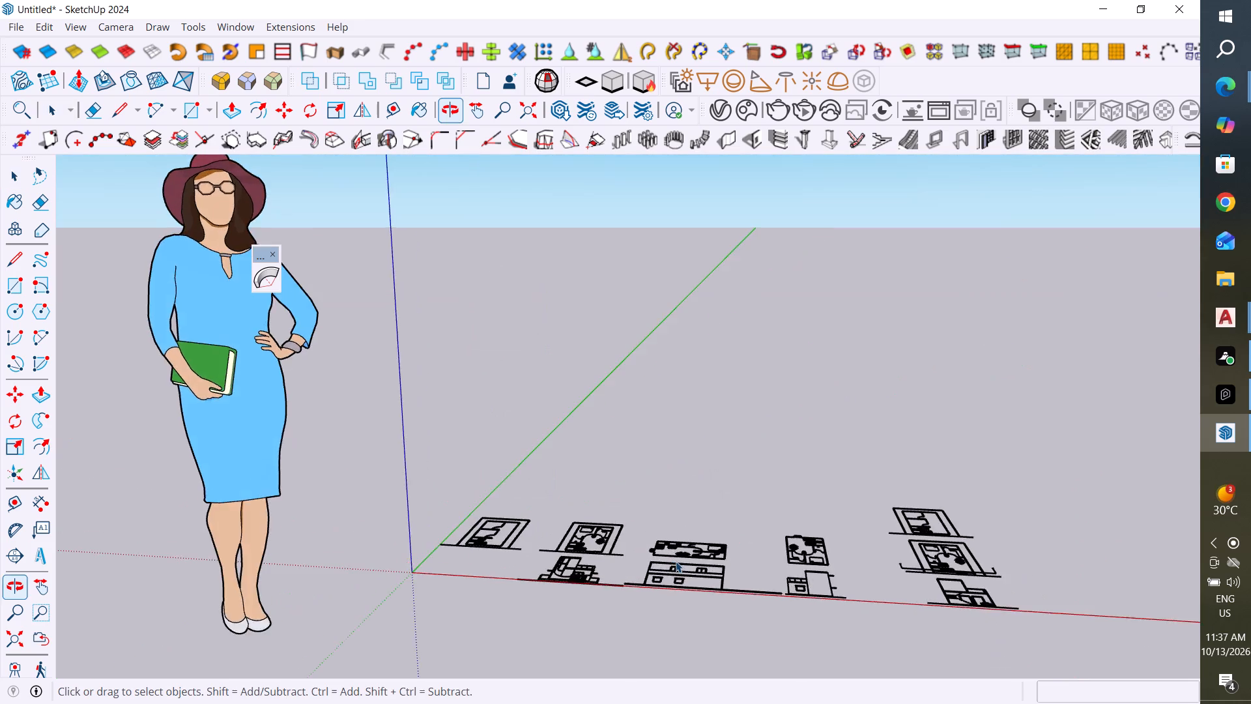
scroll(799, 549, up, 5)
scroll(367, 529, down, 10)
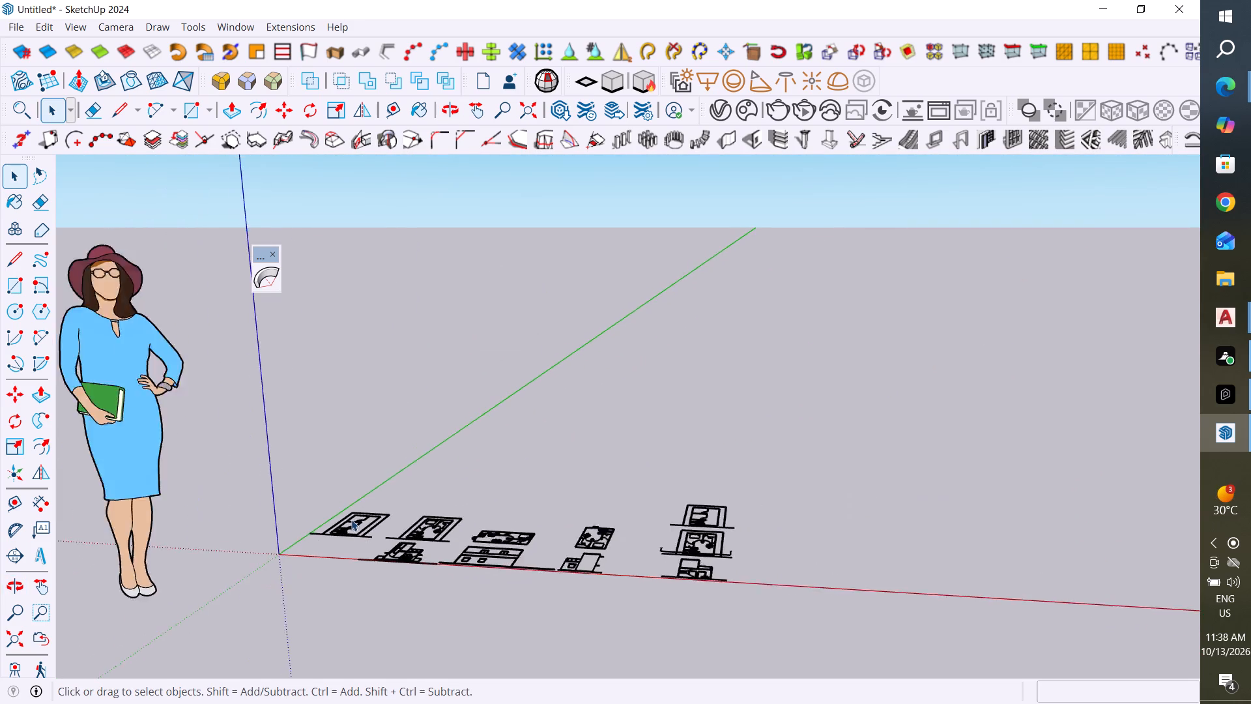
scroll(742, 565, up, 11)
scroll(823, 536, up, 1)
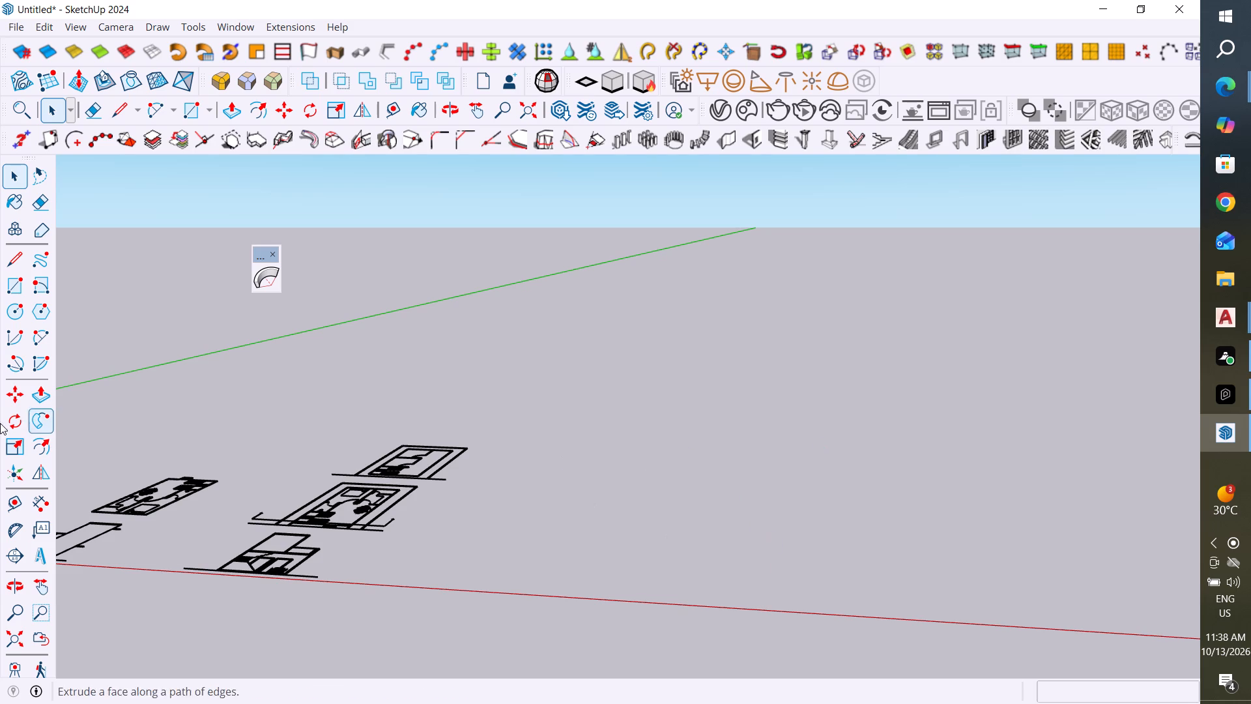
click(12, 280)
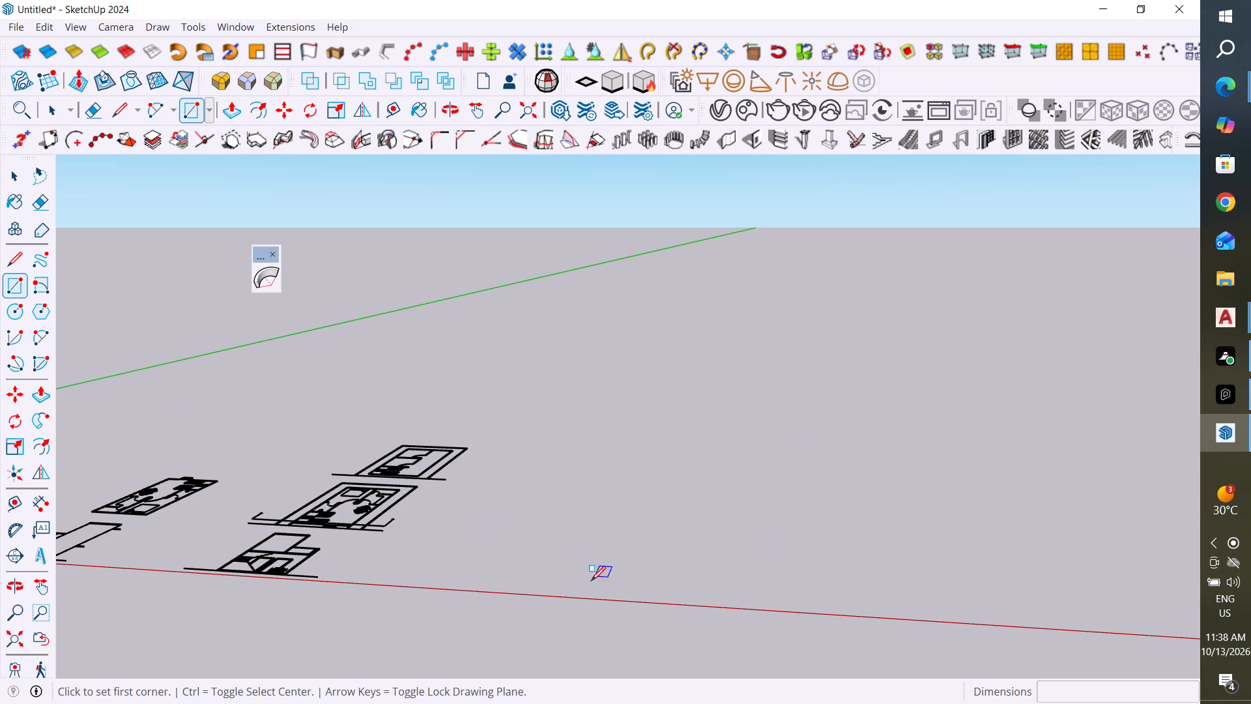
click(588, 584)
click(688, 509)
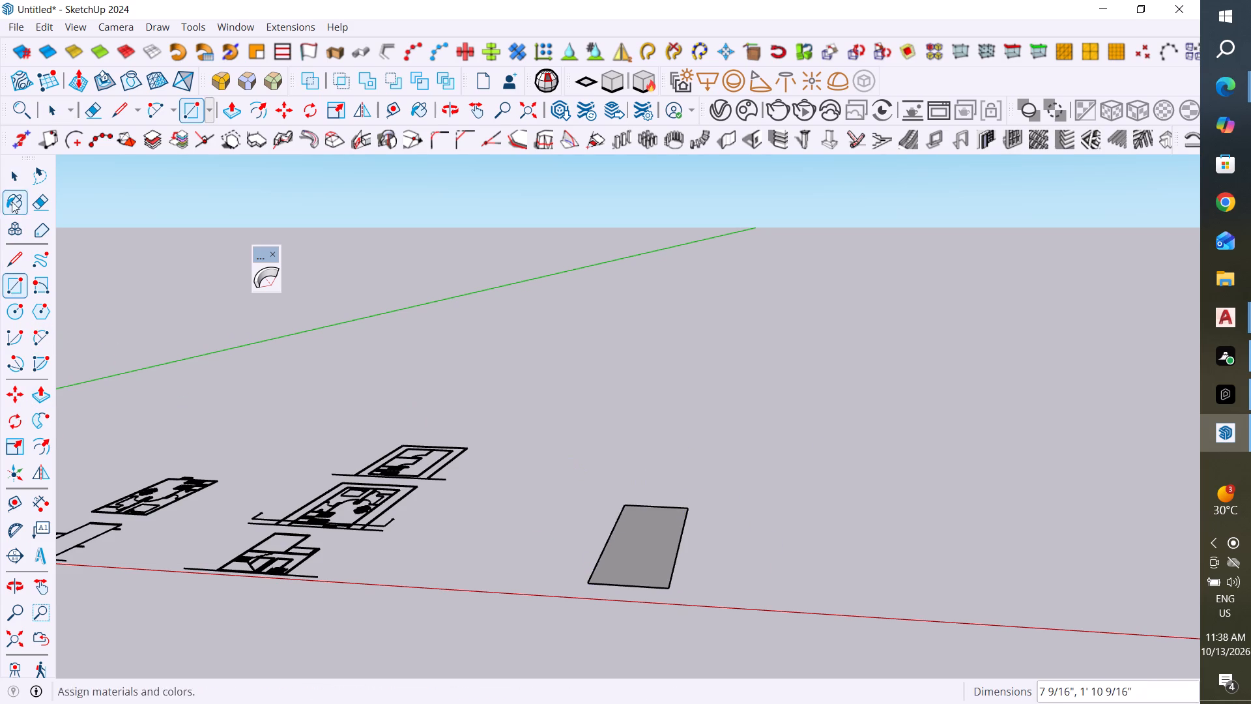
click(11, 181)
Push/Pull the test rectangle up by 10" into a box.
click(227, 111)
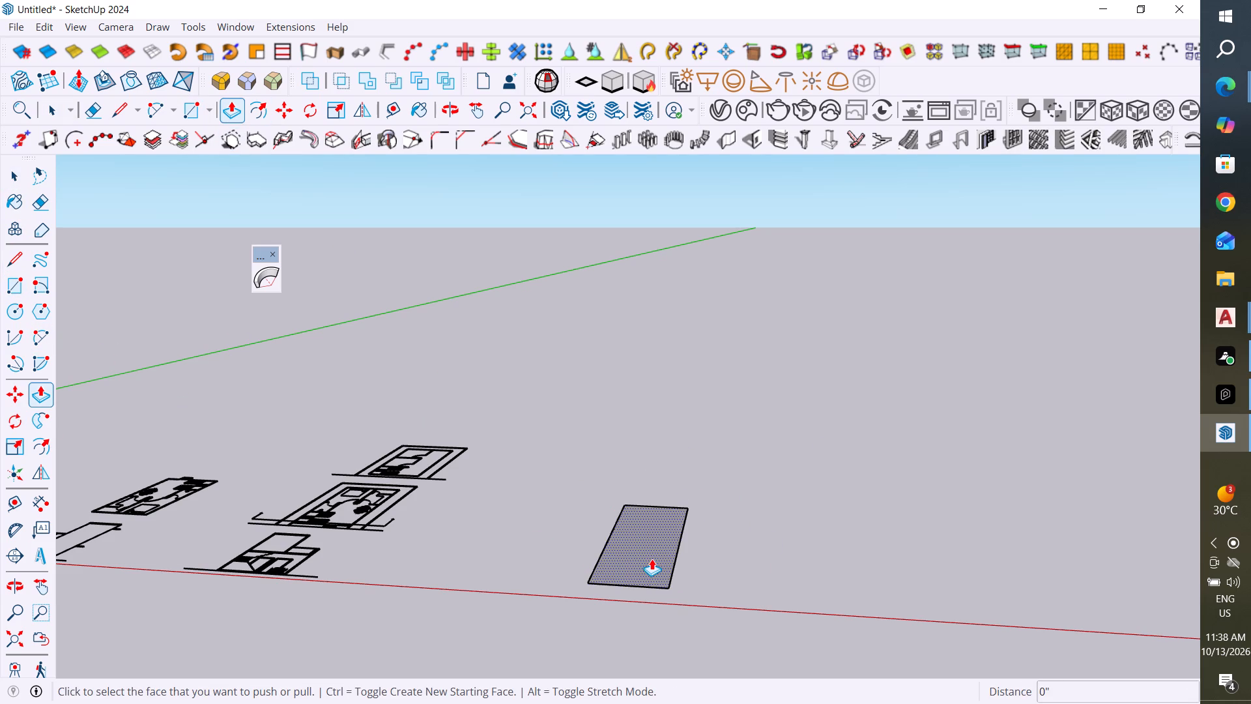
click(652, 559)
text(10")
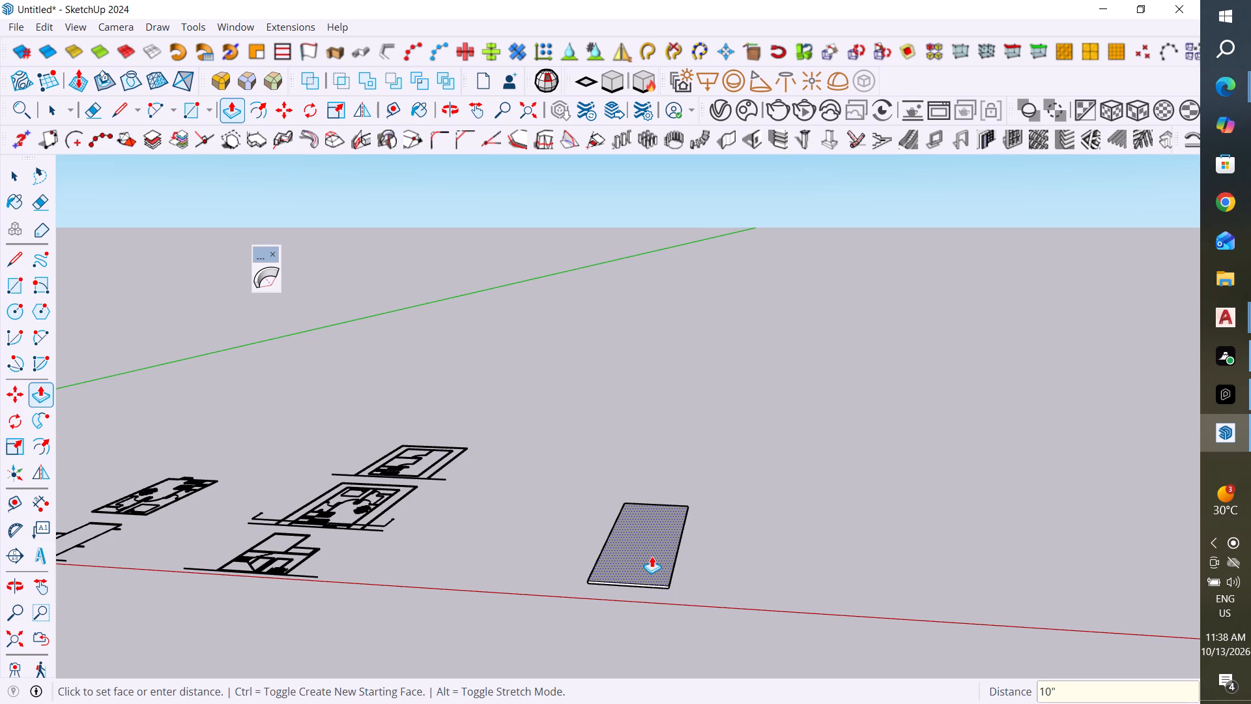
key(Return)
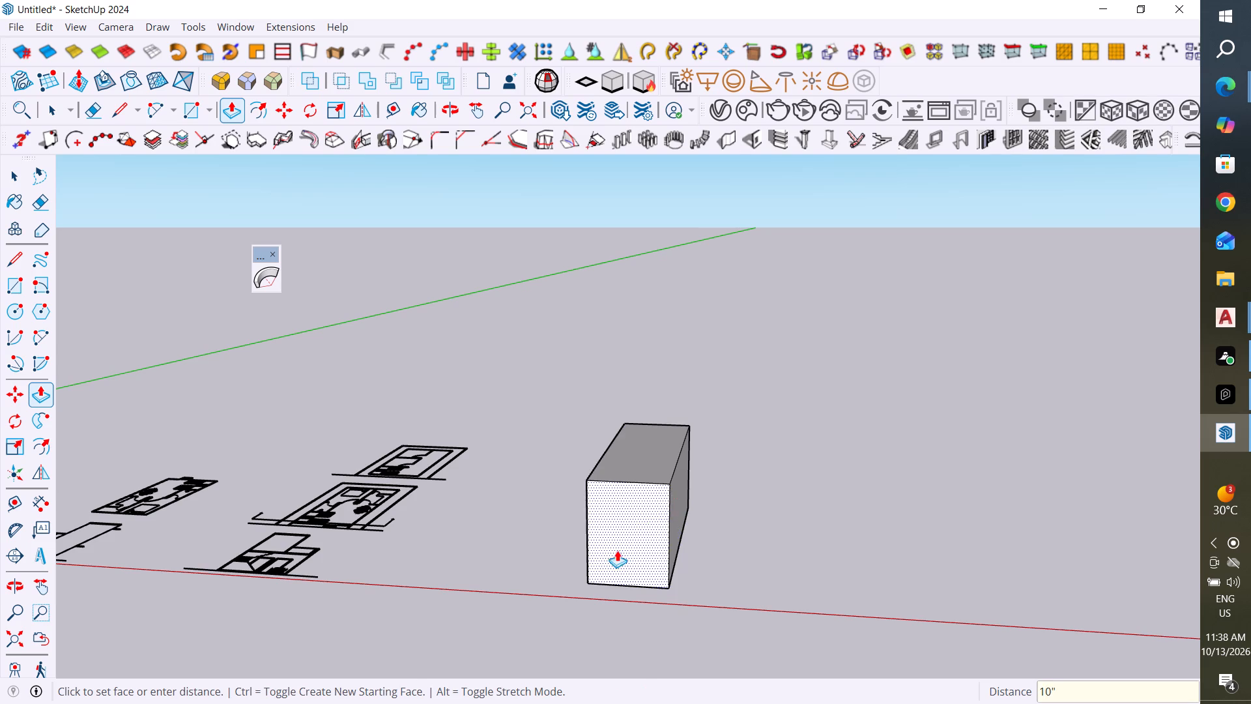
scroll(548, 579, down, 4)
scroll(623, 548, up, 3)
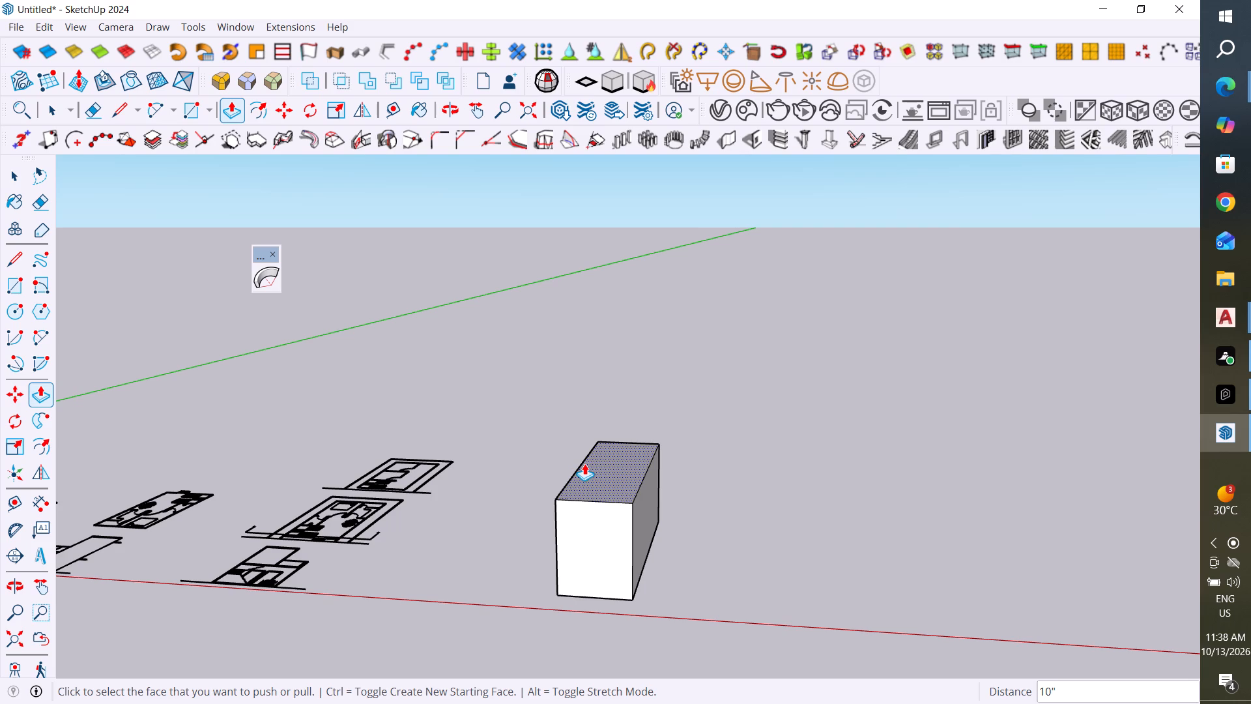
click(16, 182)
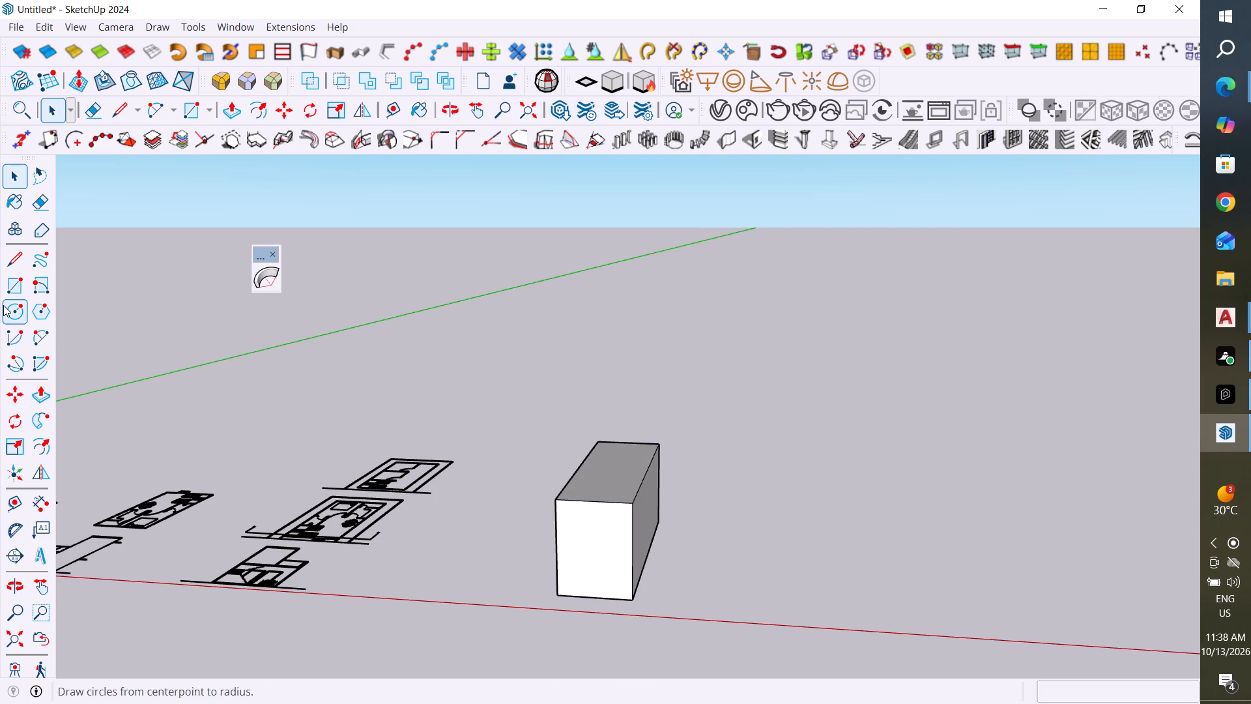
Draw a larger rectangle about 3' 8 7/8" by 5' 15/16" on the ground beside the box.
scroll(408, 433, down, 10)
middle_drag(454, 516, 495, 527)
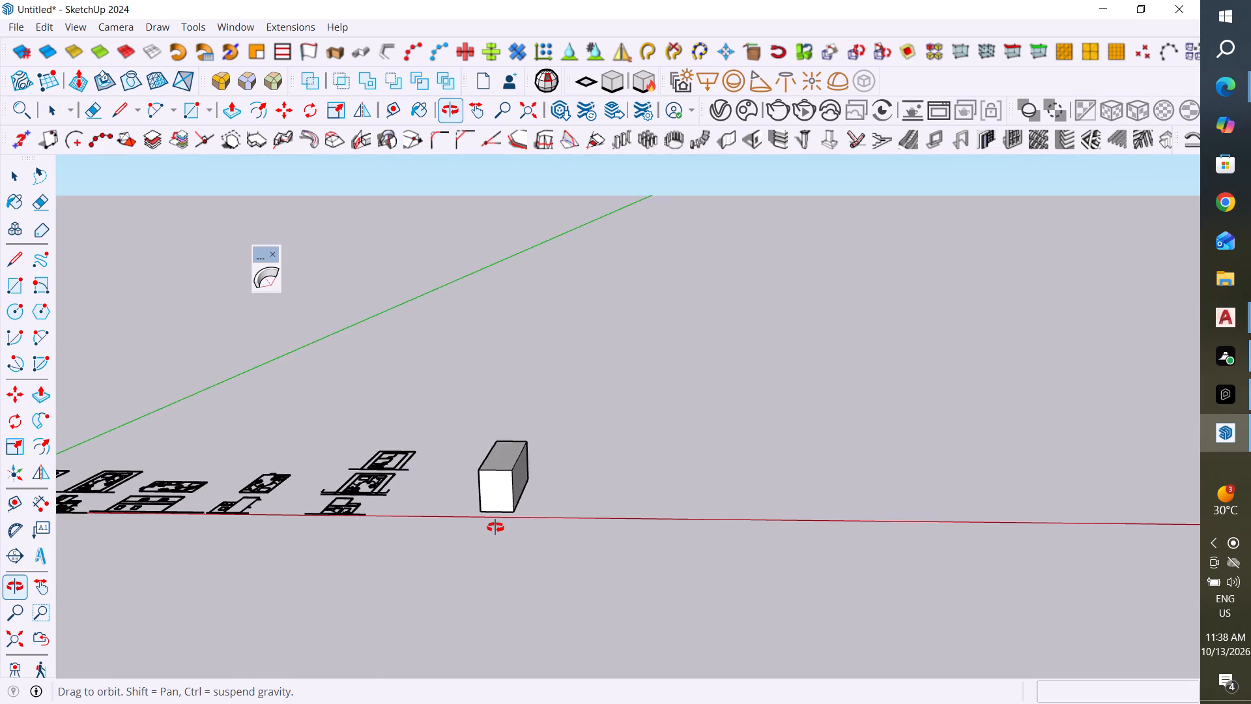
middle_drag(495, 527, 471, 525)
scroll(567, 477, up, 3)
click(12, 287)
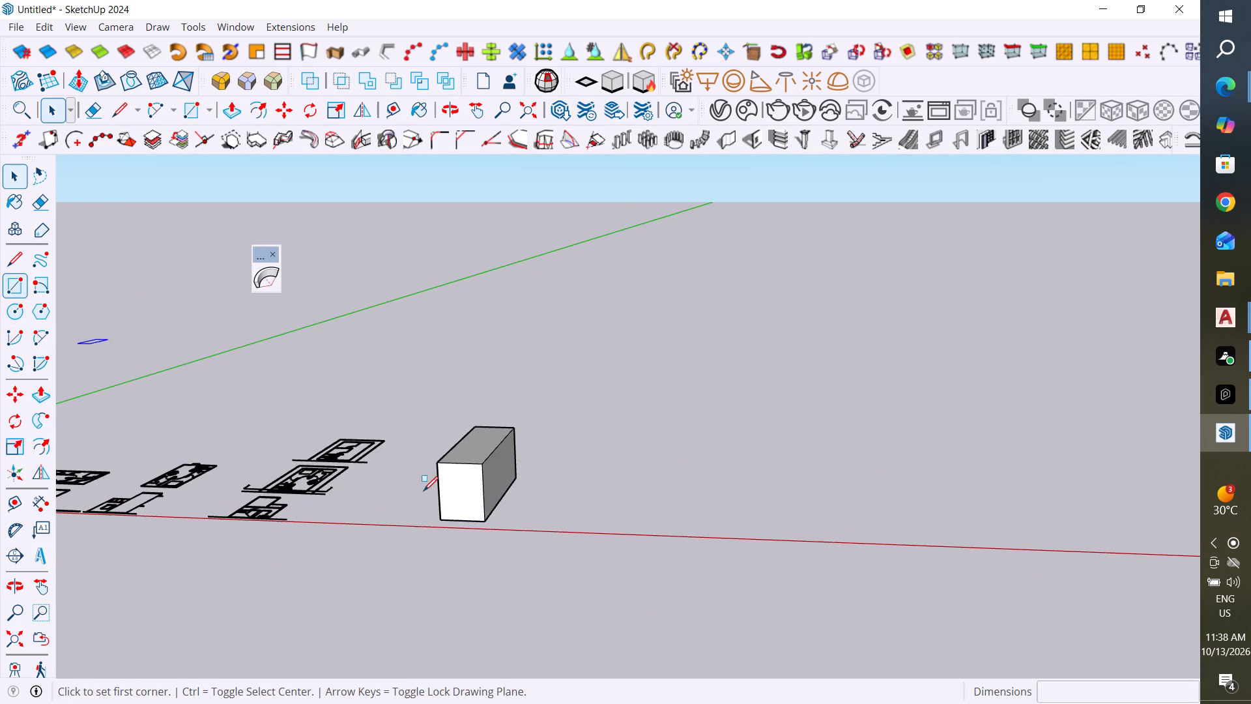
scroll(747, 595, up, 4)
click(568, 498)
click(878, 389)
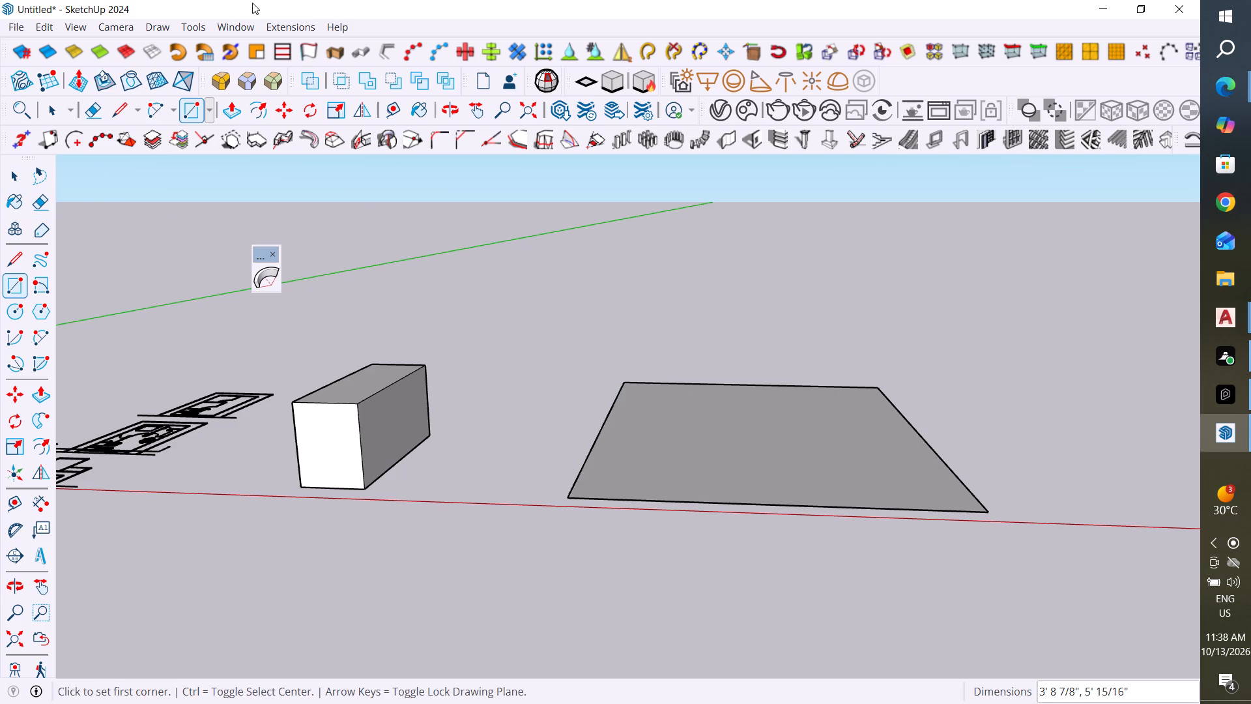
Set the length display precision to 0" and the area precision to 0 in² in the Model Info units.
click(246, 25)
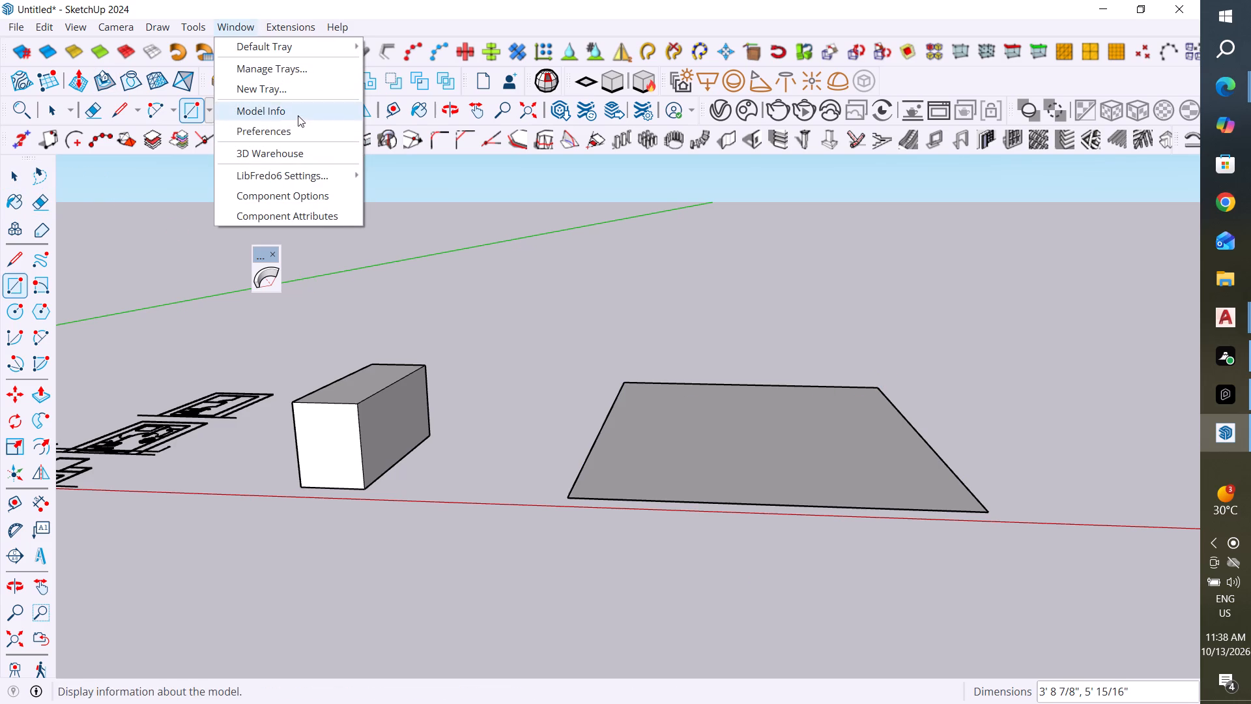
click(283, 114)
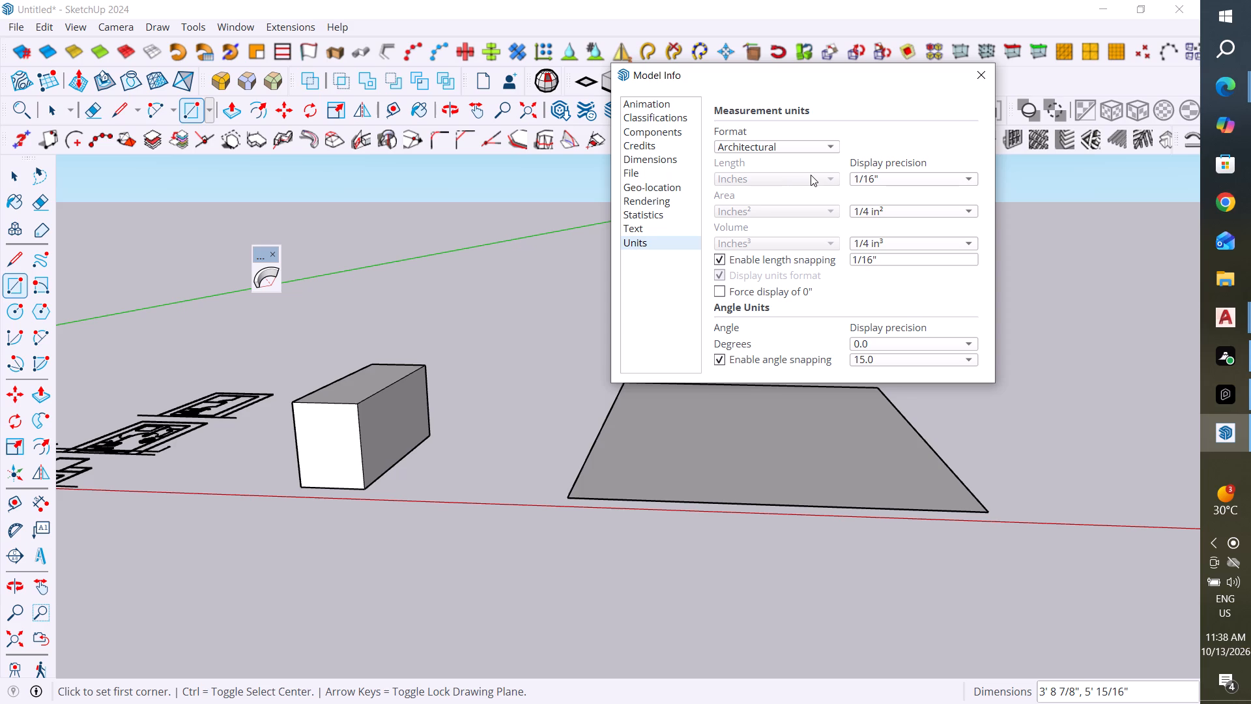
click(910, 178)
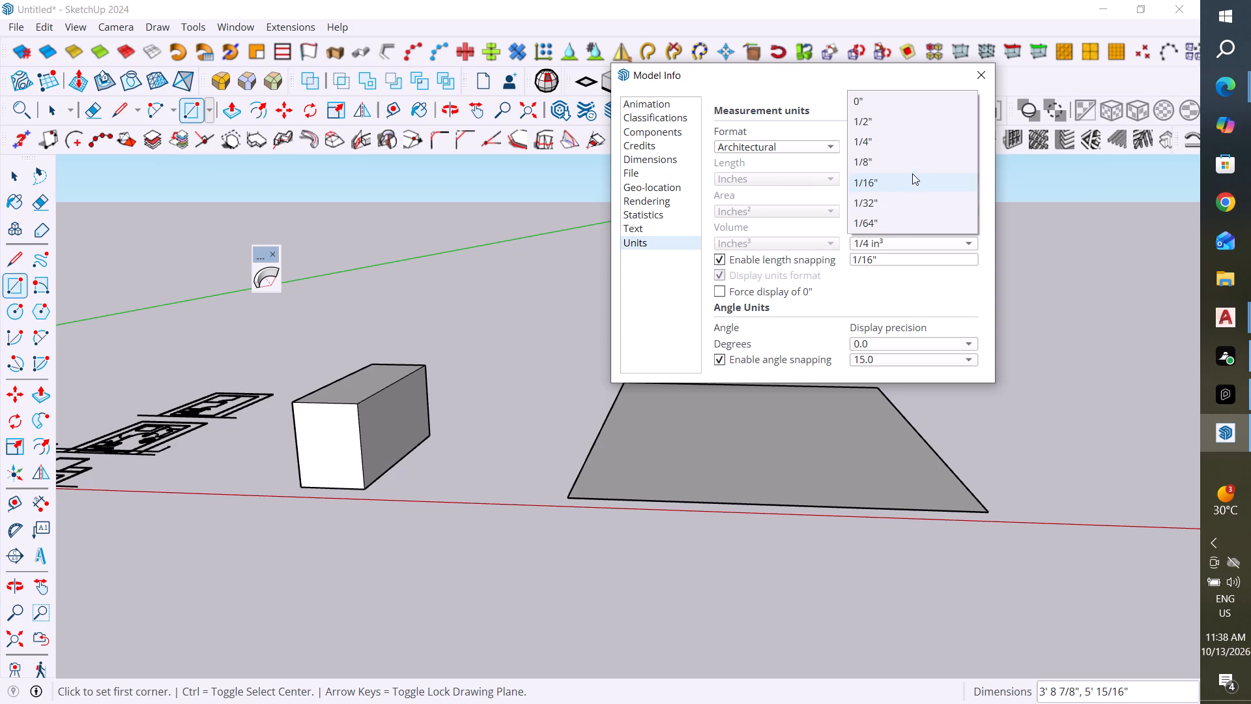
click(907, 102)
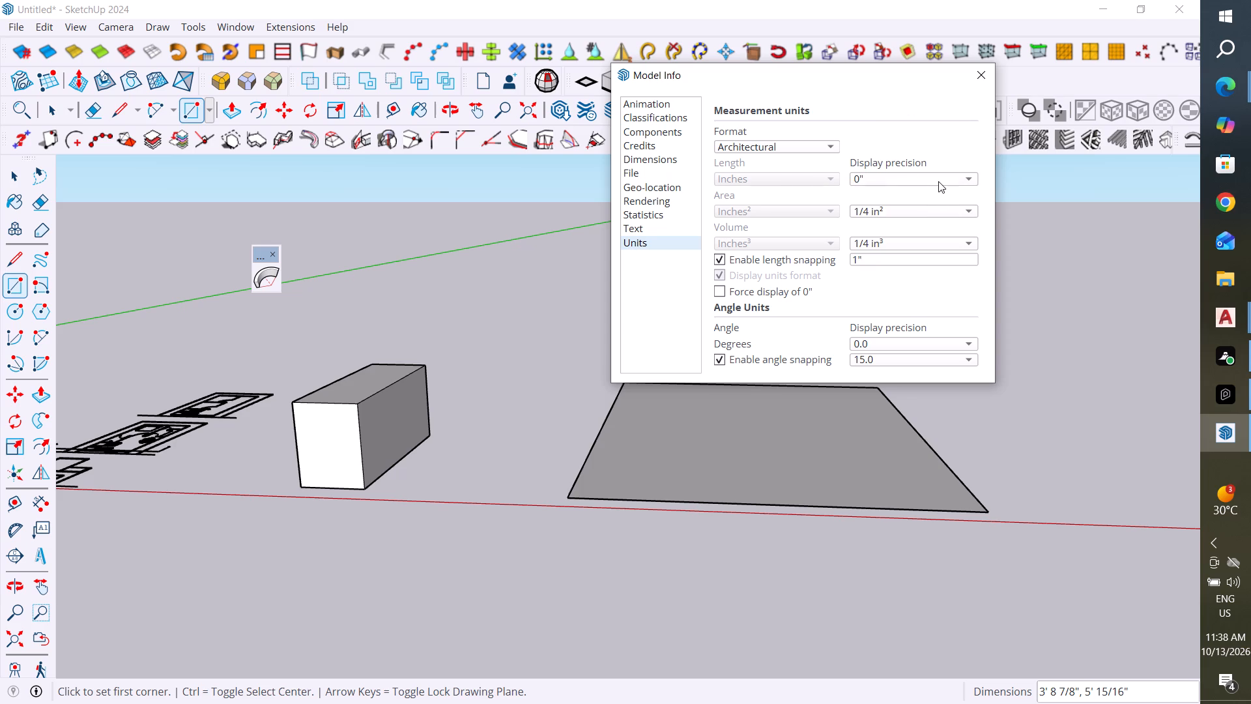
click(938, 181)
click(919, 182)
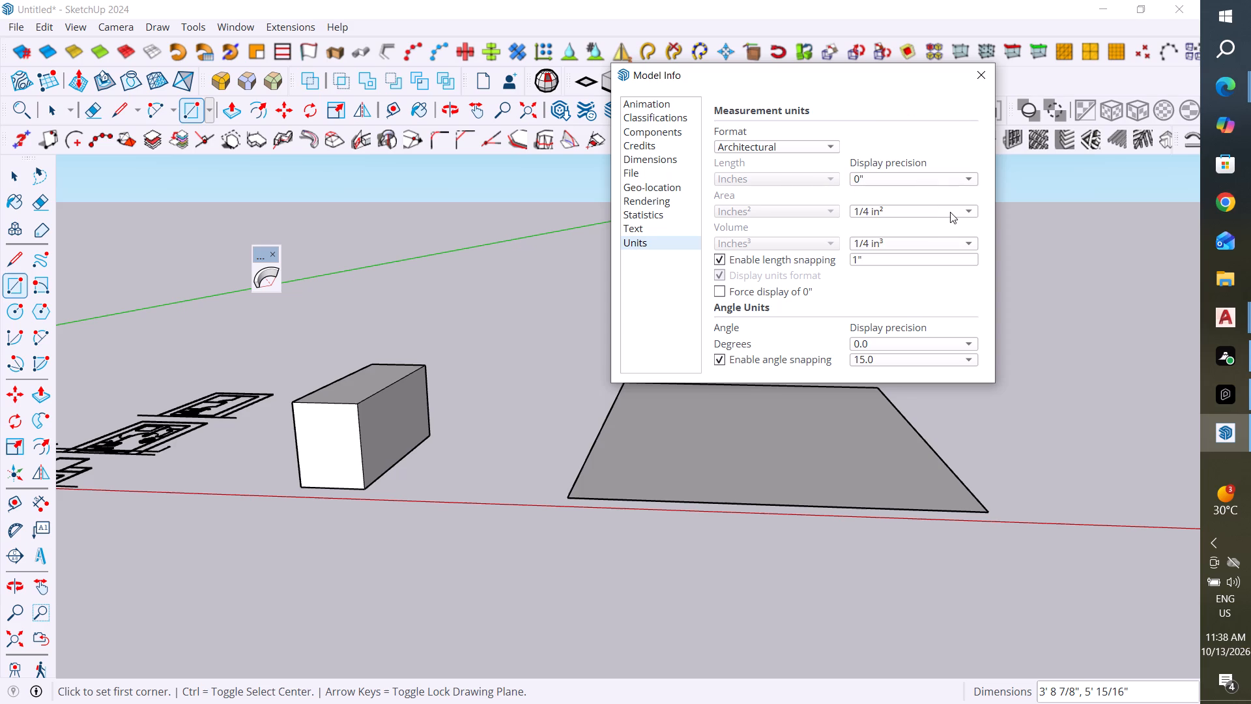
click(950, 212)
click(934, 179)
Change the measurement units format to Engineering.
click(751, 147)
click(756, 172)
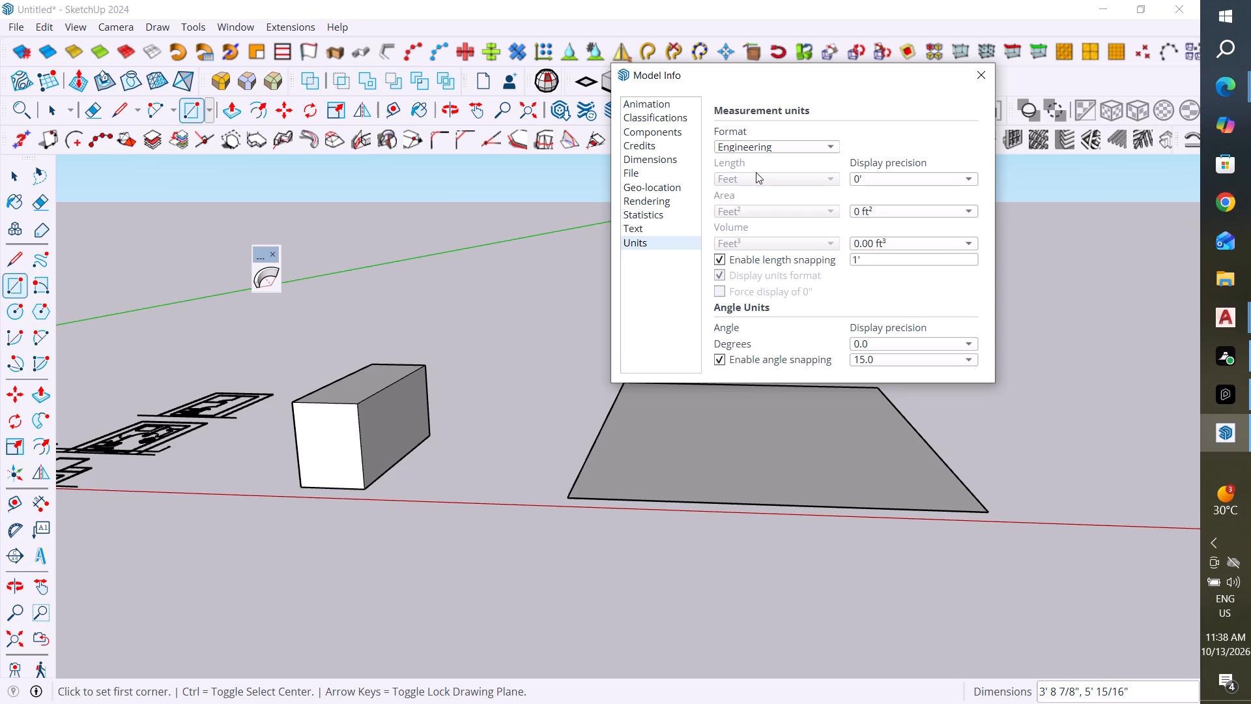
Set the measurement units format to Decimal.
click(768, 149)
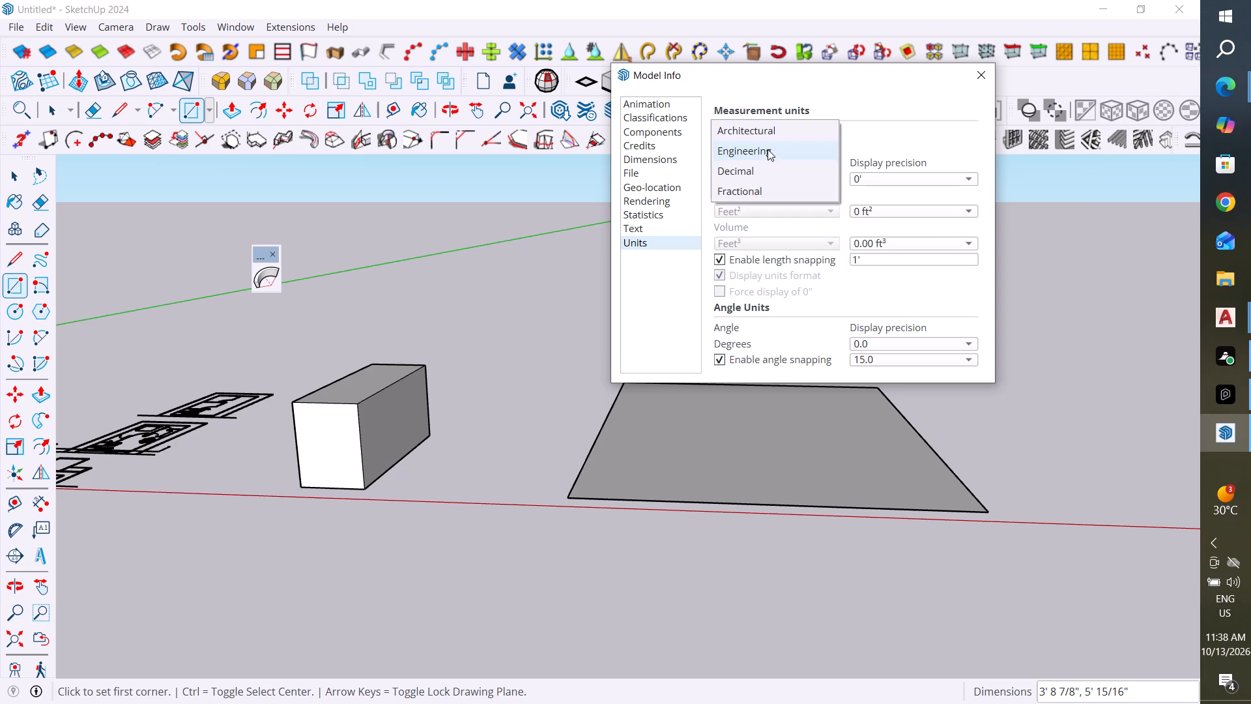
click(771, 171)
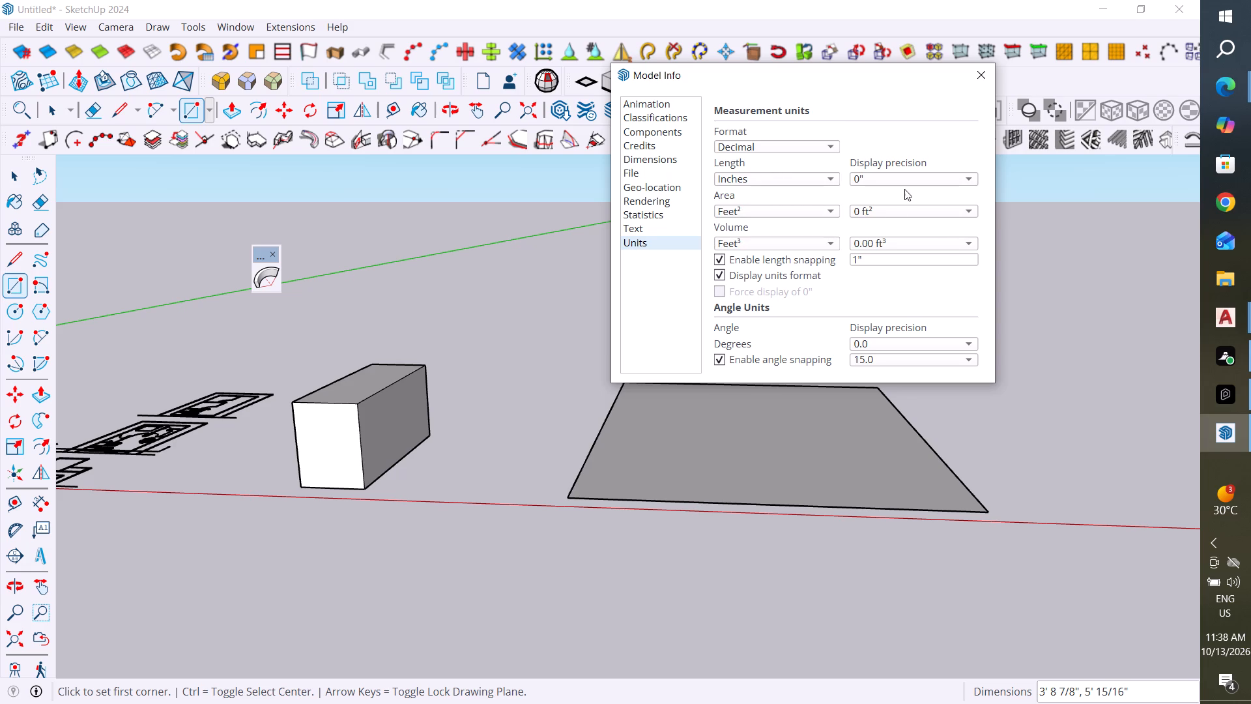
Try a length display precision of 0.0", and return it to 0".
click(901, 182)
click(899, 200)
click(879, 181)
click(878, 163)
Set the area units to Inches² and the volume units to Inches³ with 0 in³ precision, and close Model Info.
click(808, 211)
click(792, 196)
click(809, 239)
click(774, 222)
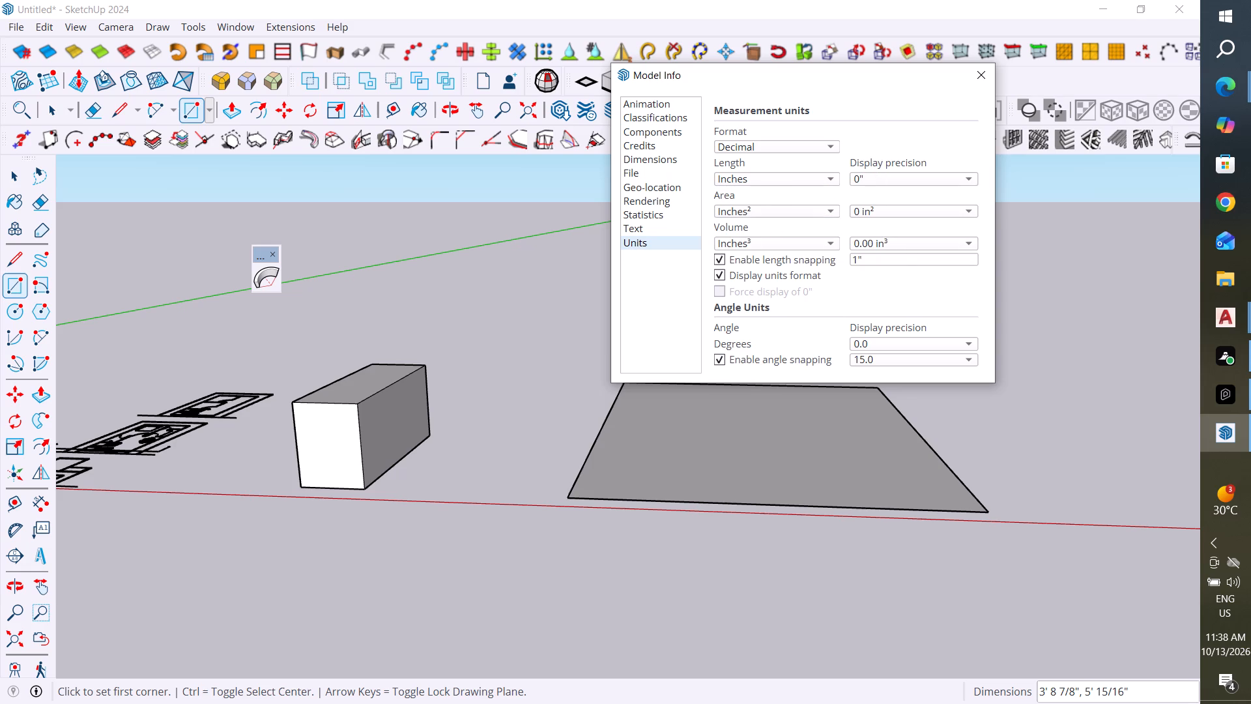
click(904, 246)
click(898, 206)
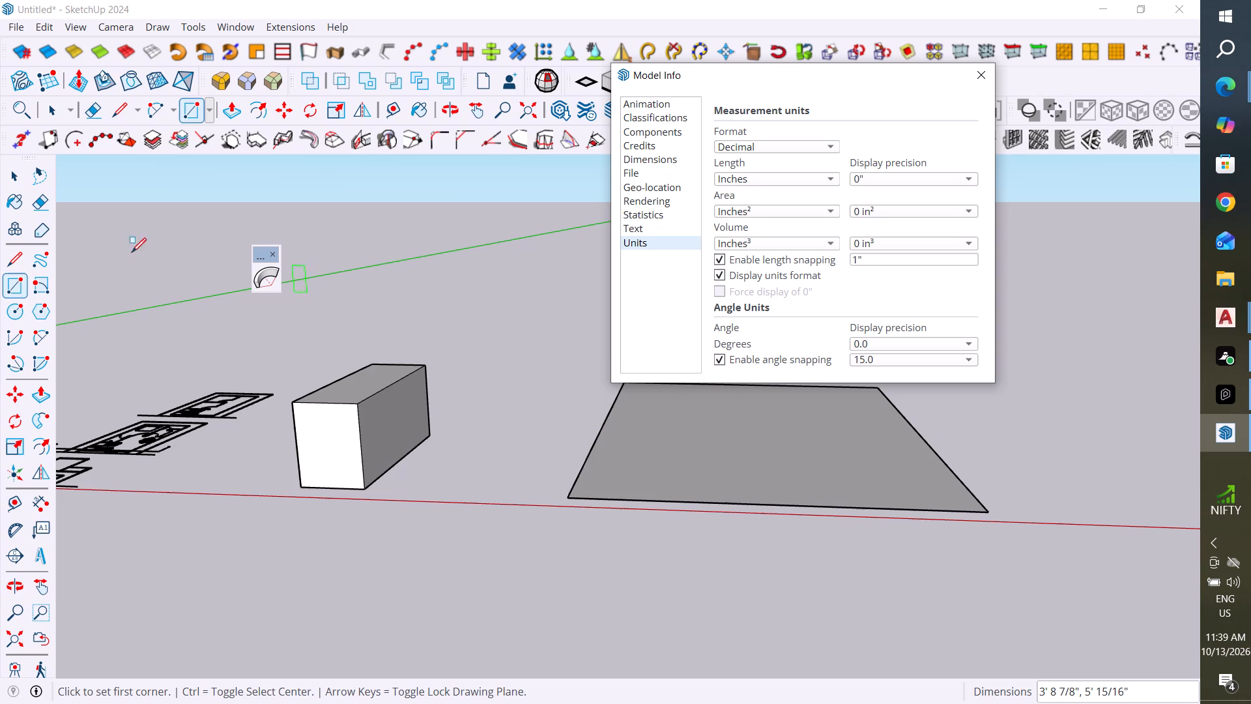
click(544, 380)
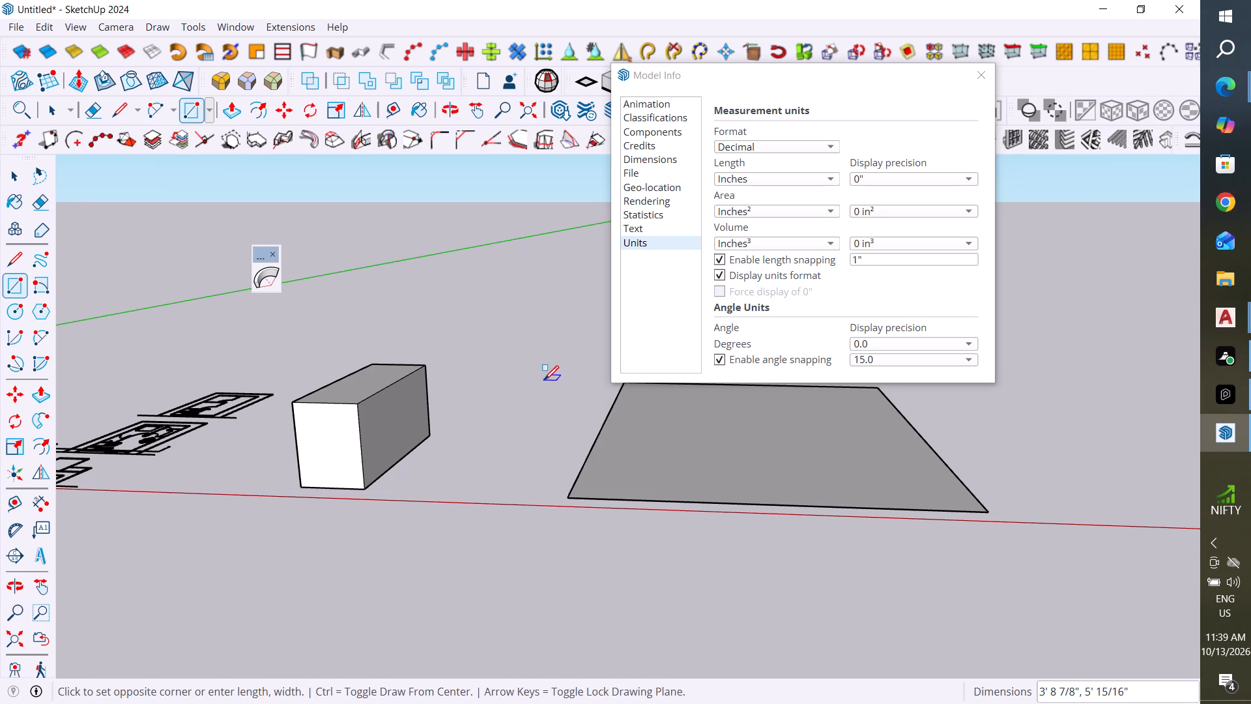
key(Escape)
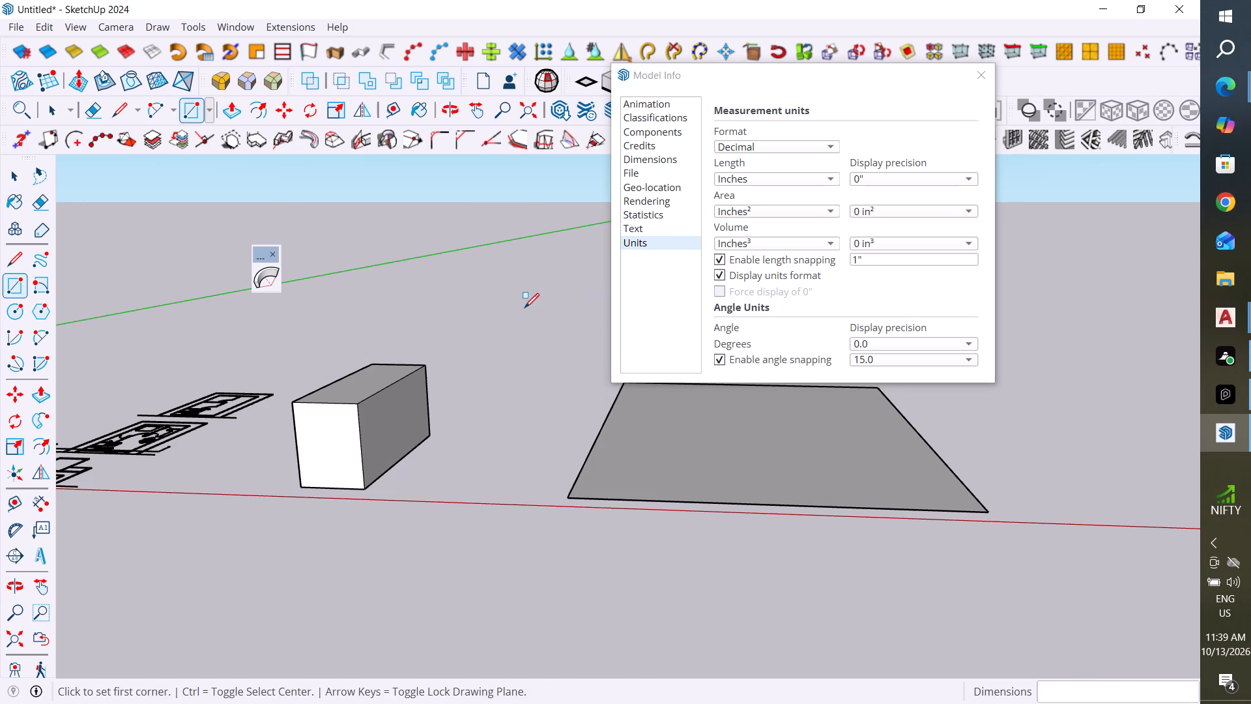
click(16, 179)
click(370, 289)
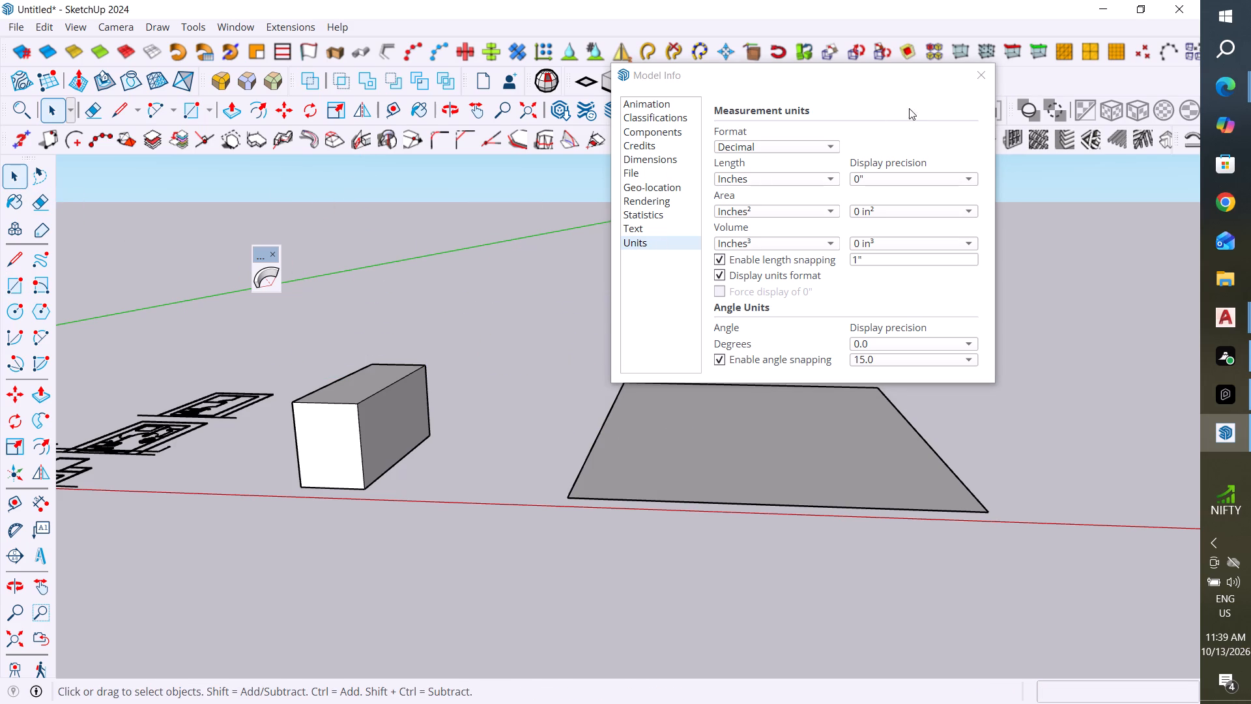
click(979, 76)
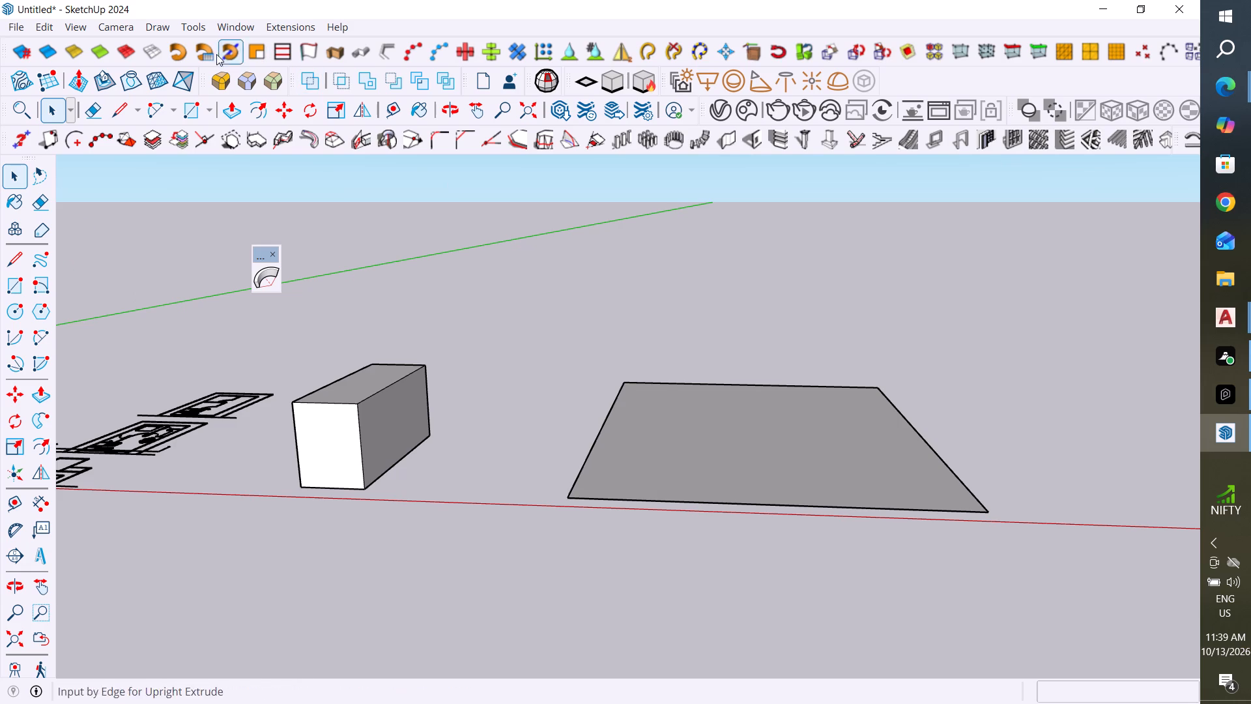
Push/Pull the flat test rectangle beside the small box up by 10".
click(238, 115)
click(762, 475)
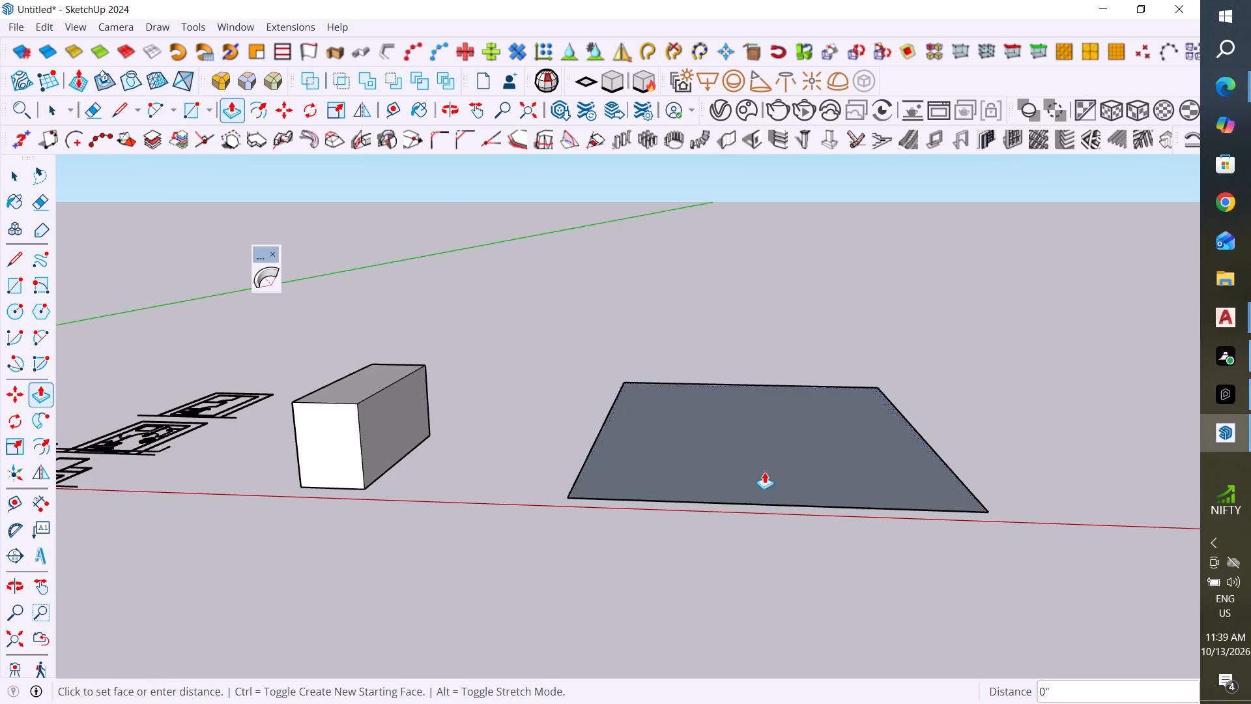
text(10")
key(Return)
scroll(618, 516, down, 2)
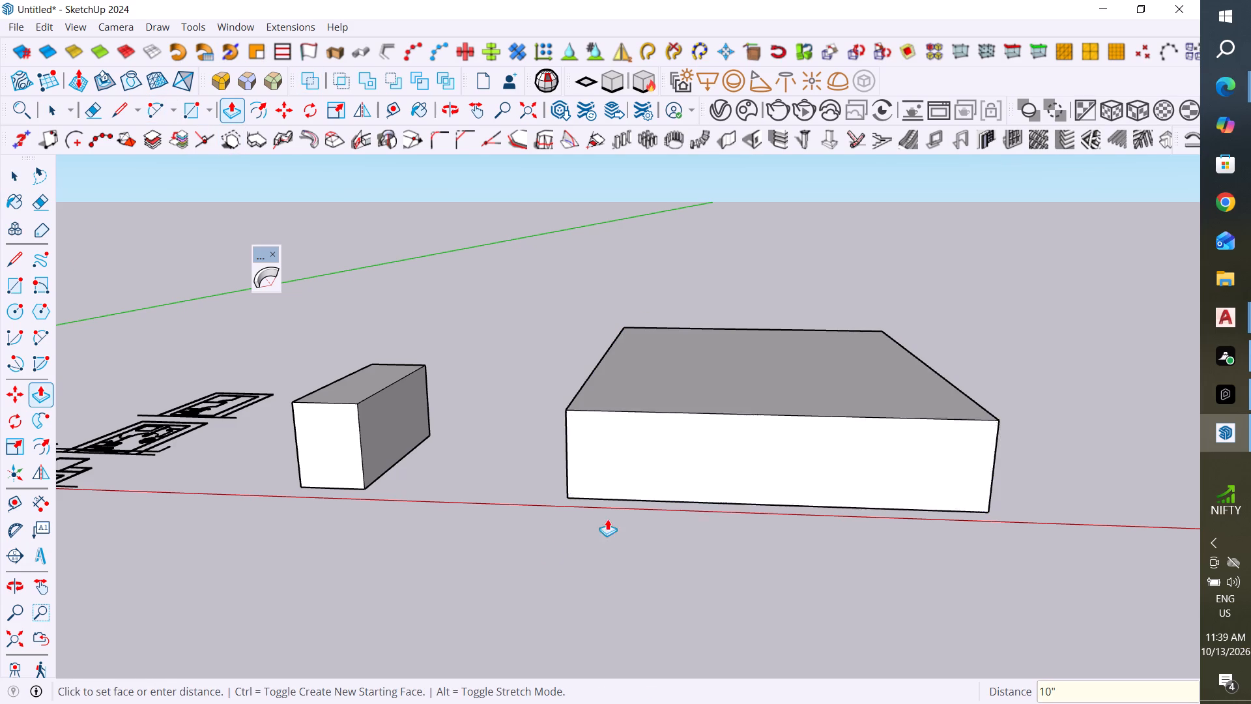
scroll(607, 519, down, 3)
scroll(935, 472, up, 5)
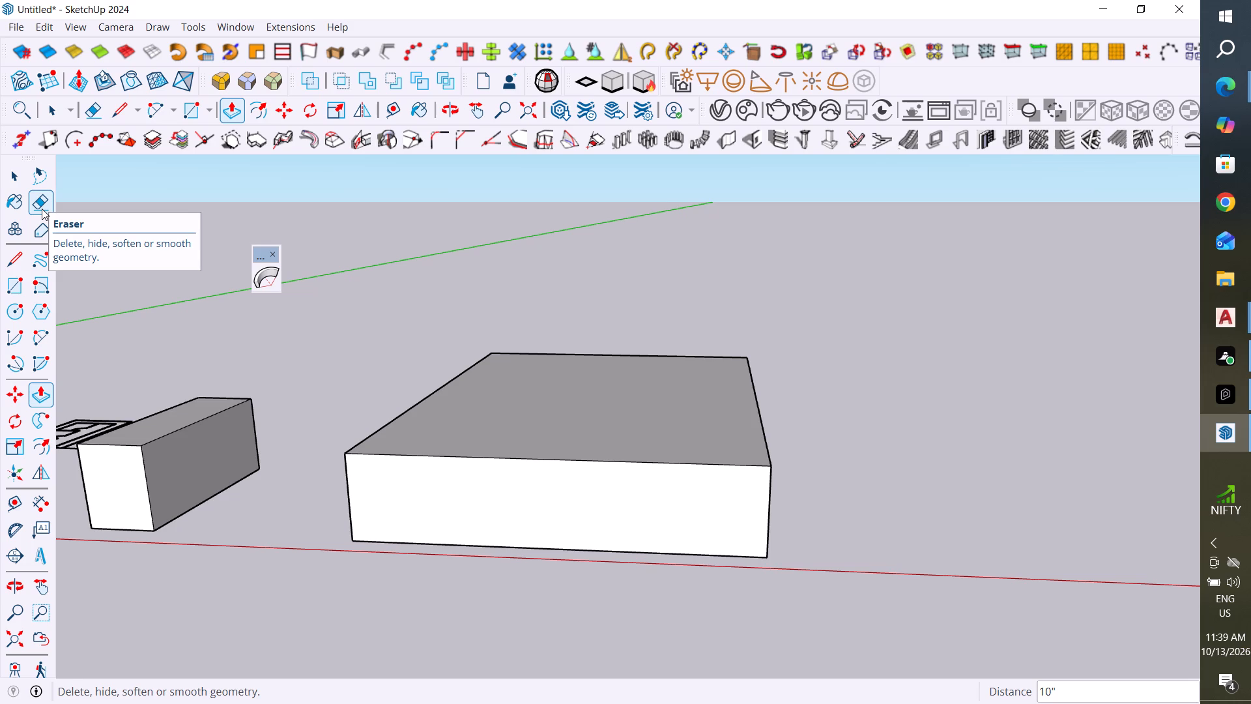
click(14, 174)
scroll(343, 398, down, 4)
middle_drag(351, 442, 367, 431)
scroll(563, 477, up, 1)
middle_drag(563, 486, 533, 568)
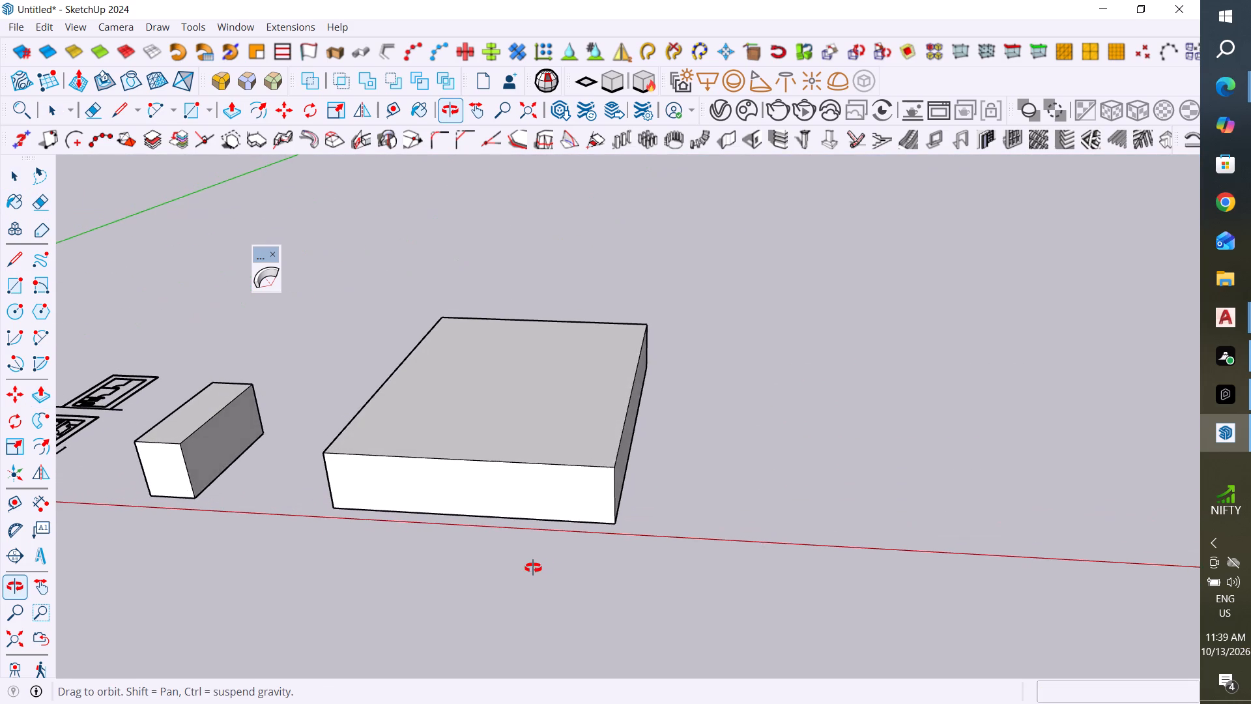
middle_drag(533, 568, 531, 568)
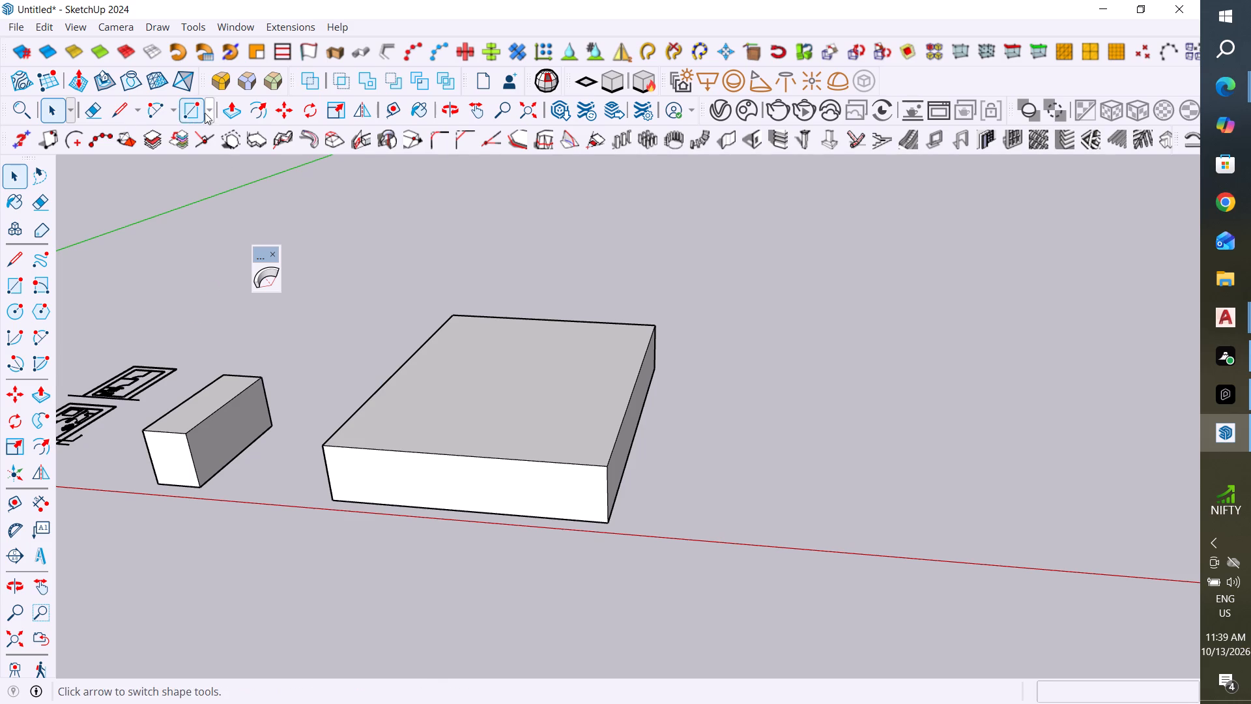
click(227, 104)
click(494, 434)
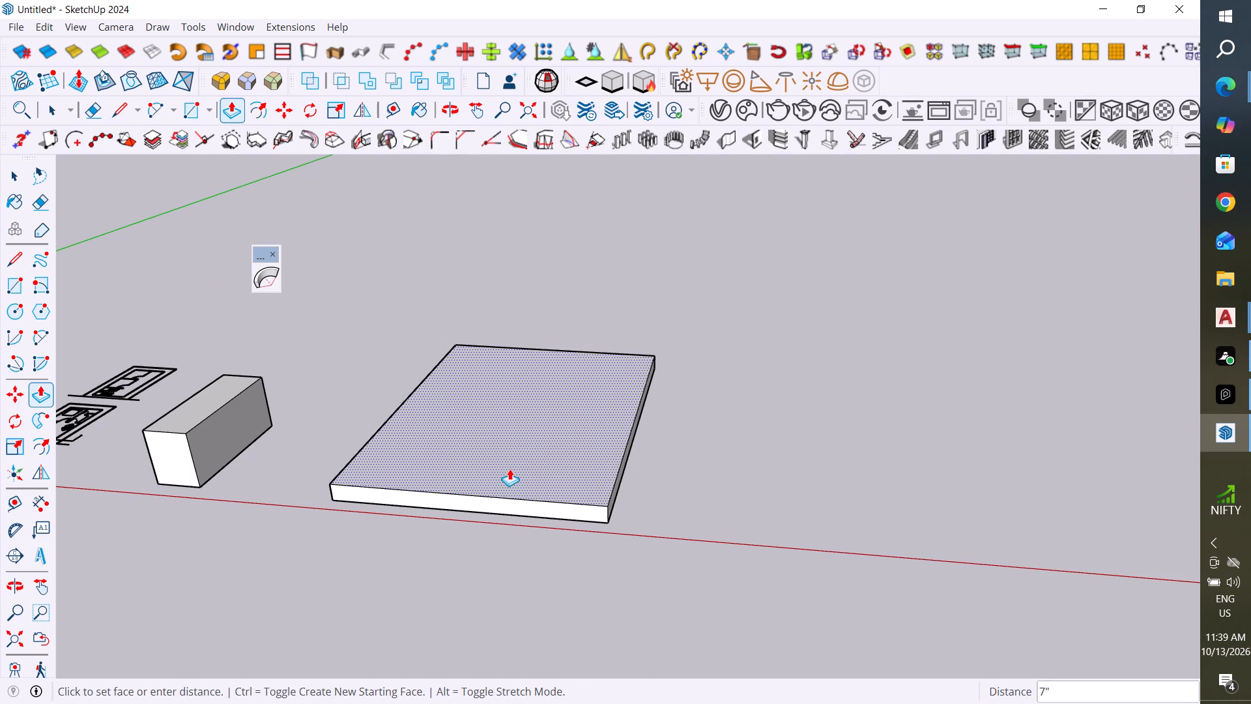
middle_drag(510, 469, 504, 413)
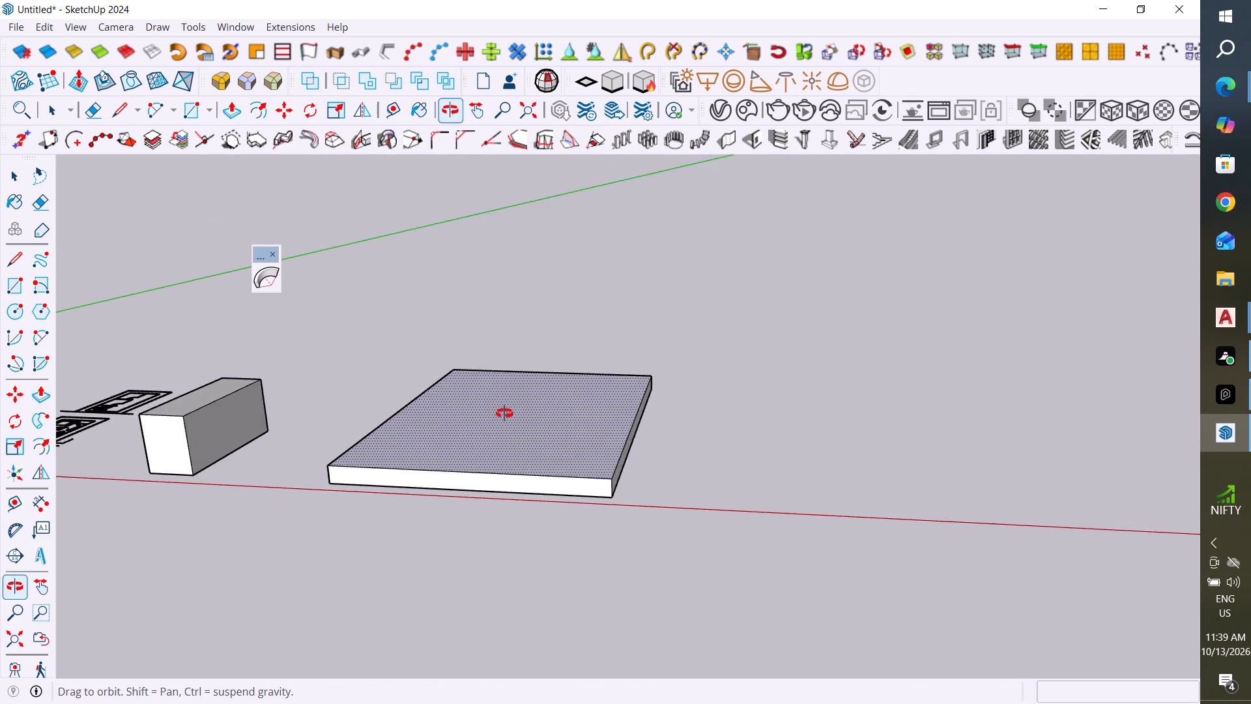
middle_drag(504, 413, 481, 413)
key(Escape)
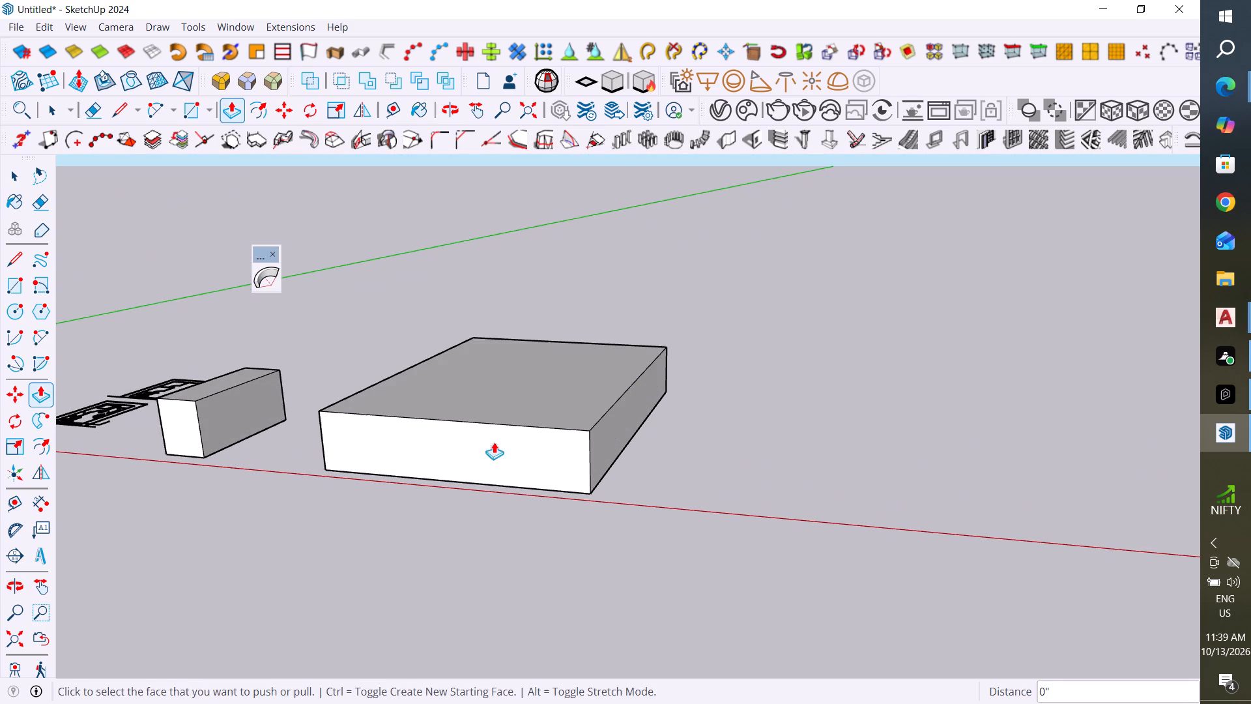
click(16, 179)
Draw another flat test rectangle of about 61" by 108" along the red axis, beyond the two existing boxes.
scroll(401, 464, down, 5)
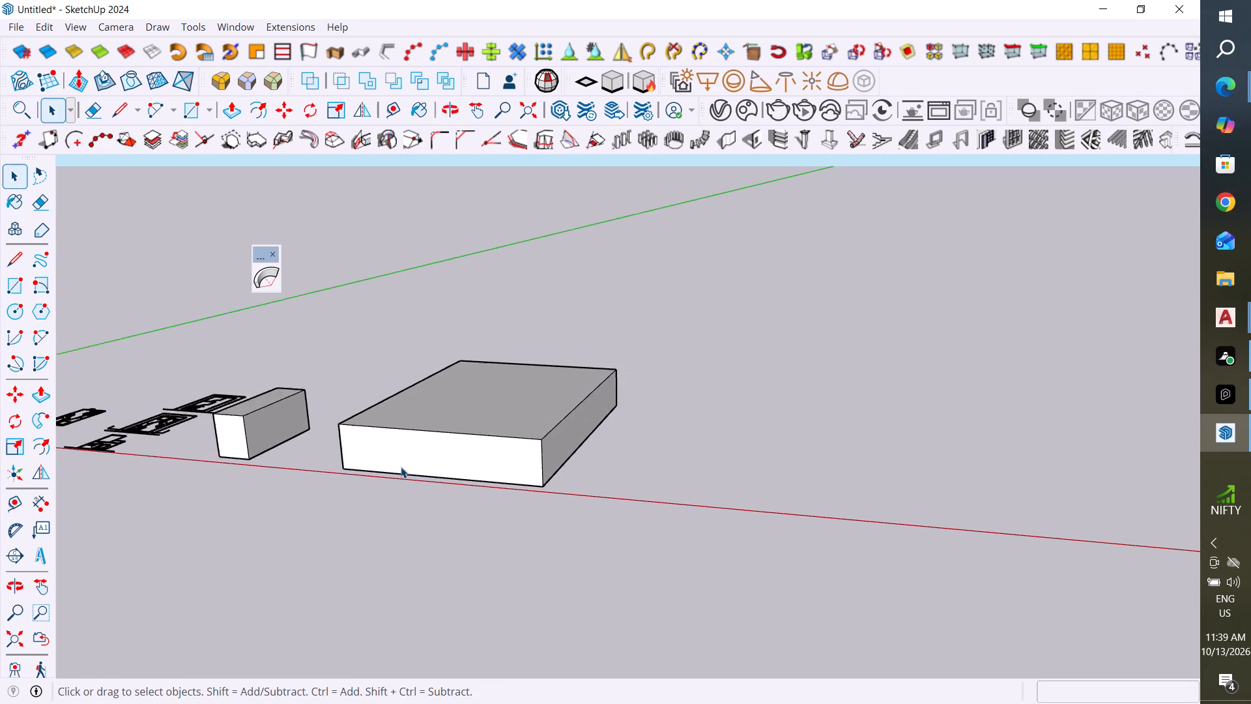
middle_drag(421, 493, 493, 503)
scroll(493, 503, down, 5)
middle_drag(689, 533, 672, 533)
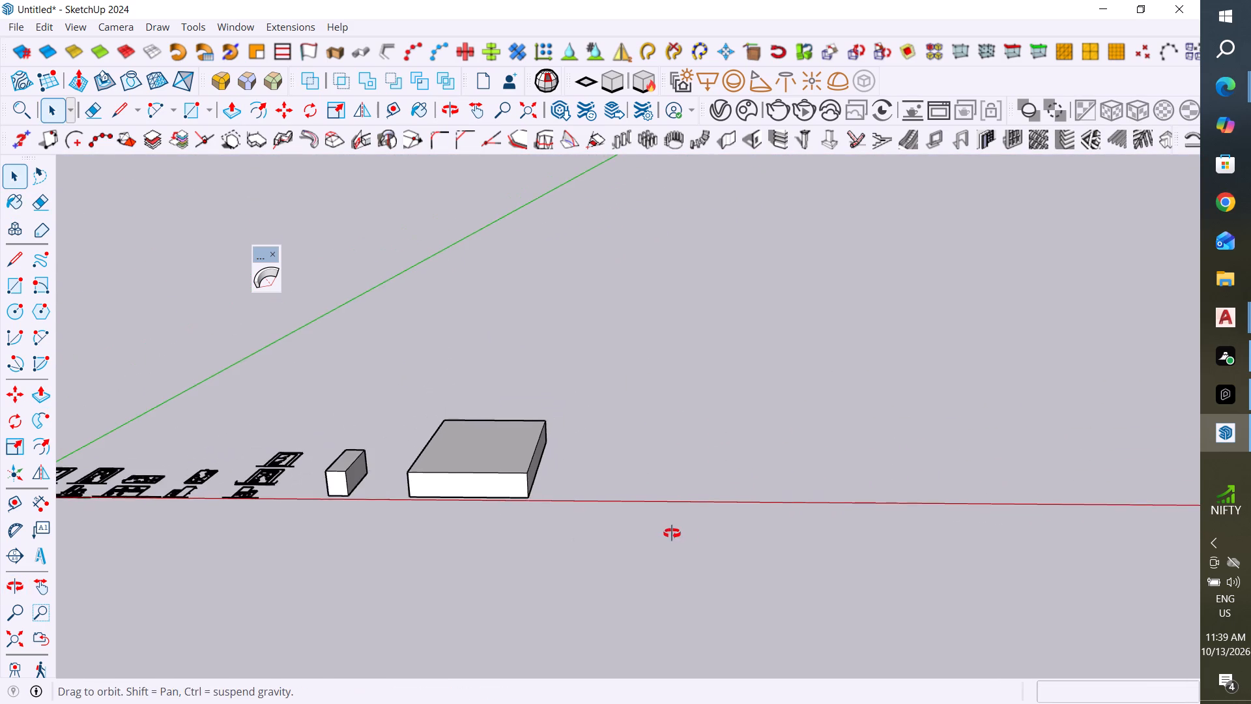
middle_drag(672, 533, 670, 533)
scroll(947, 486, up, 4)
click(20, 287)
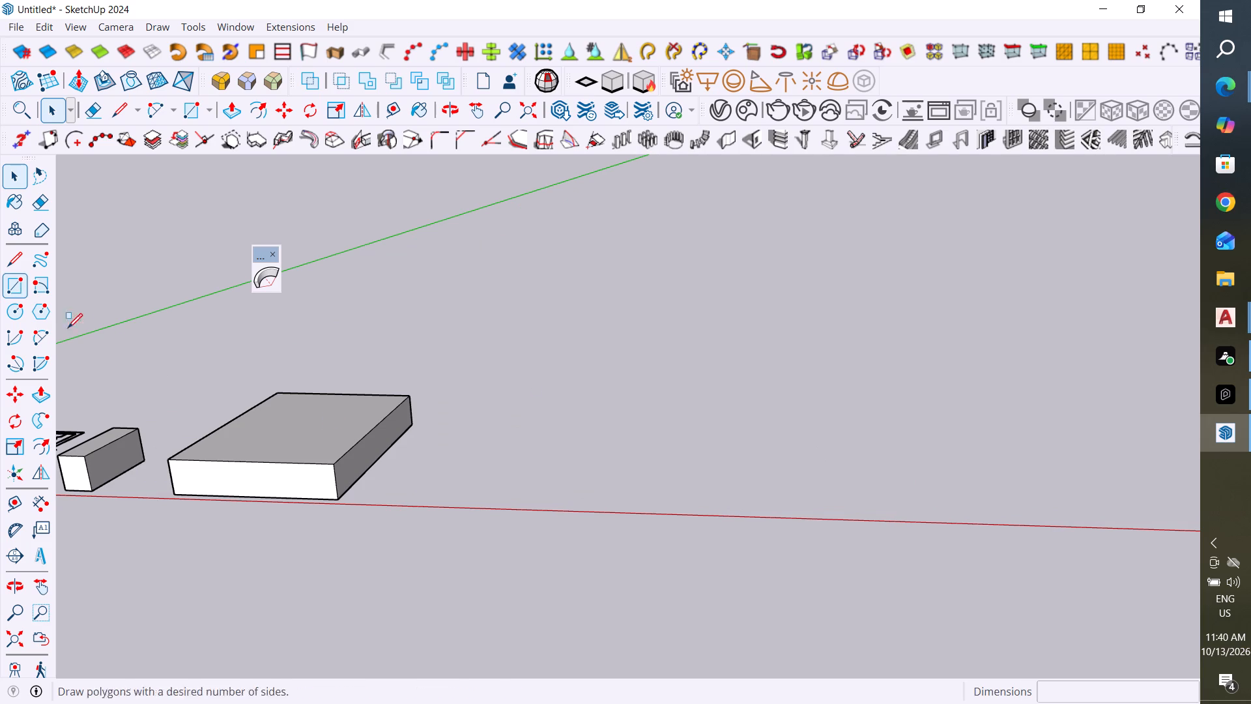
click(573, 497)
click(769, 388)
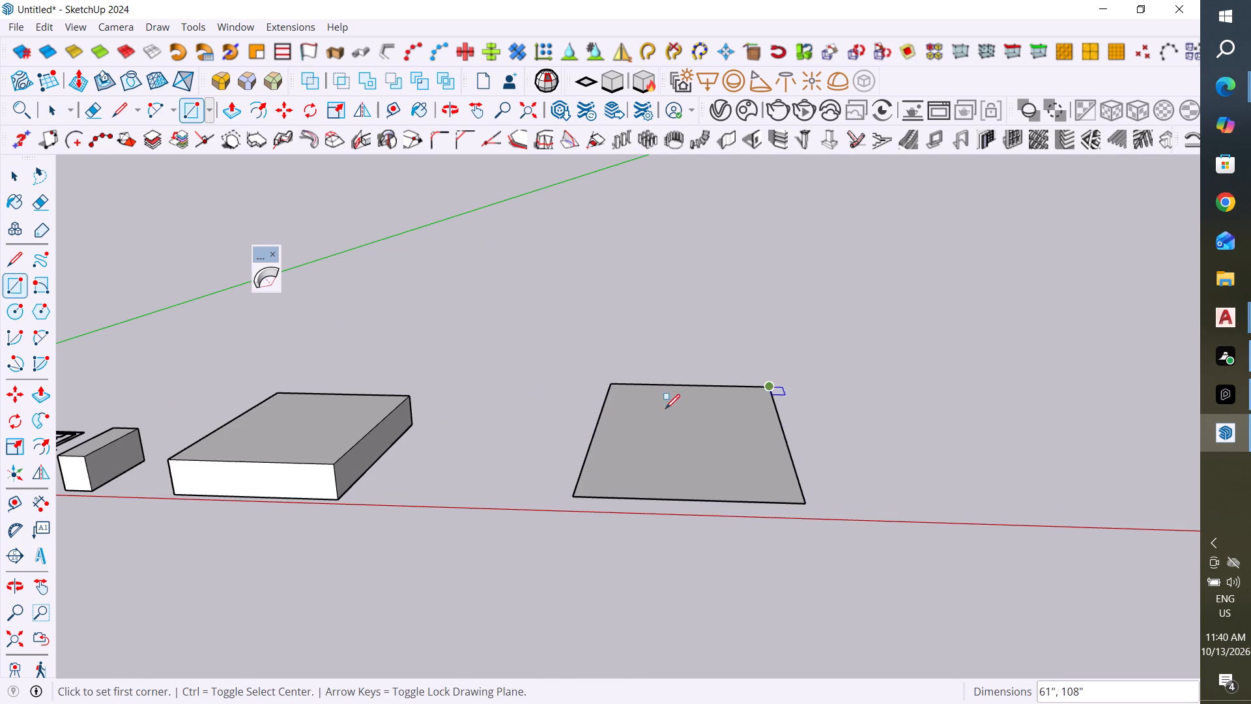
click(21, 174)
Push/Pull the new test rectangle up by 10".
click(225, 113)
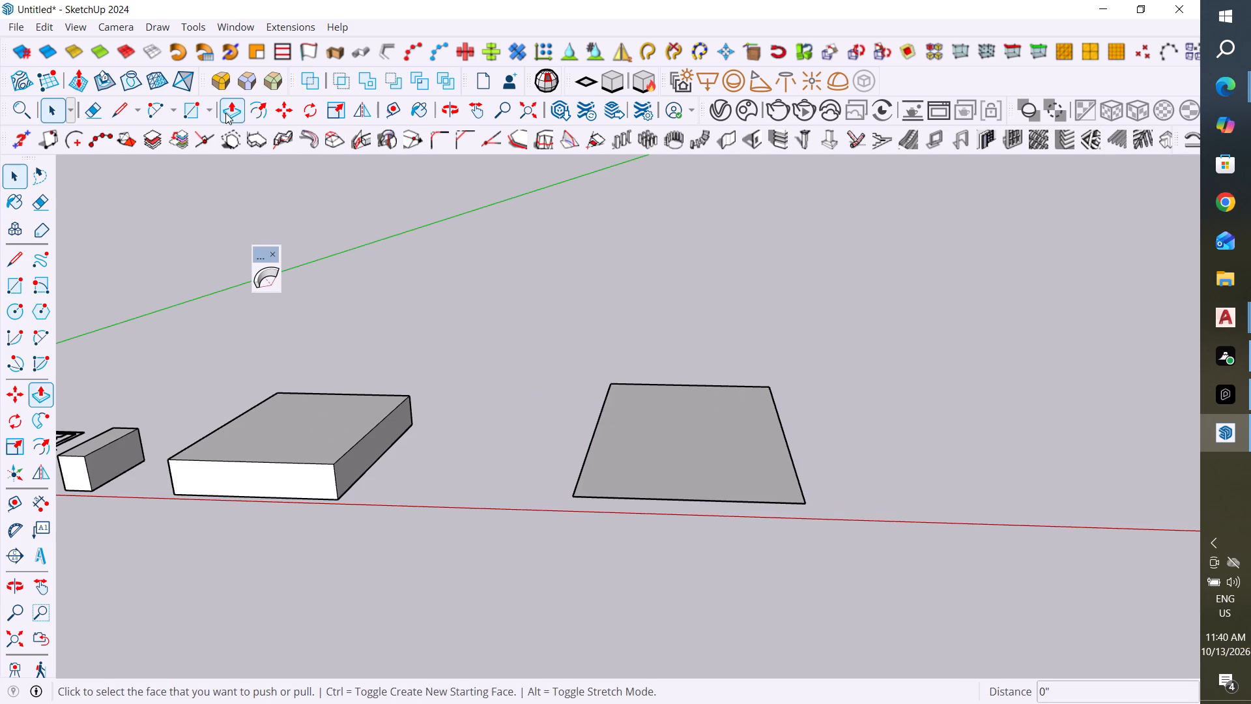
click(720, 492)
text(10")
key(Return)
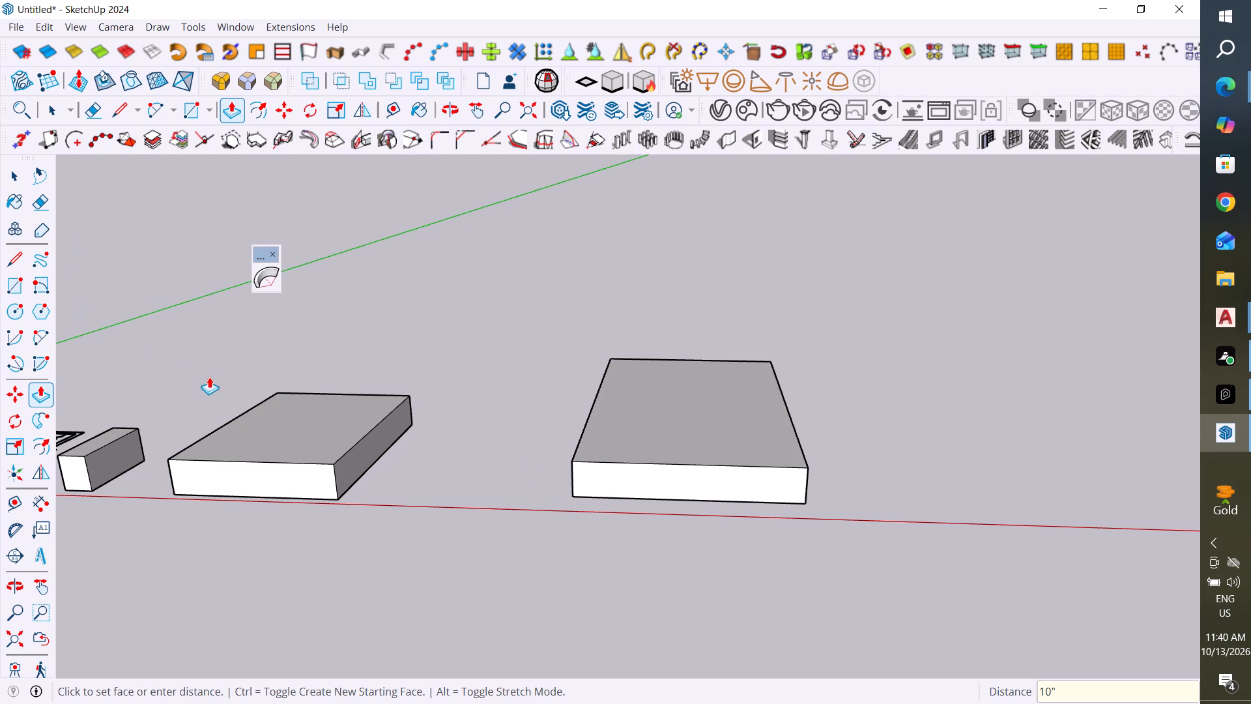
Examine the imported plans and elevations from several angles against the test boxes to judge their scale.
scroll(341, 469, down, 4)
scroll(126, 506, up, 8)
middle_drag(185, 468, 220, 439)
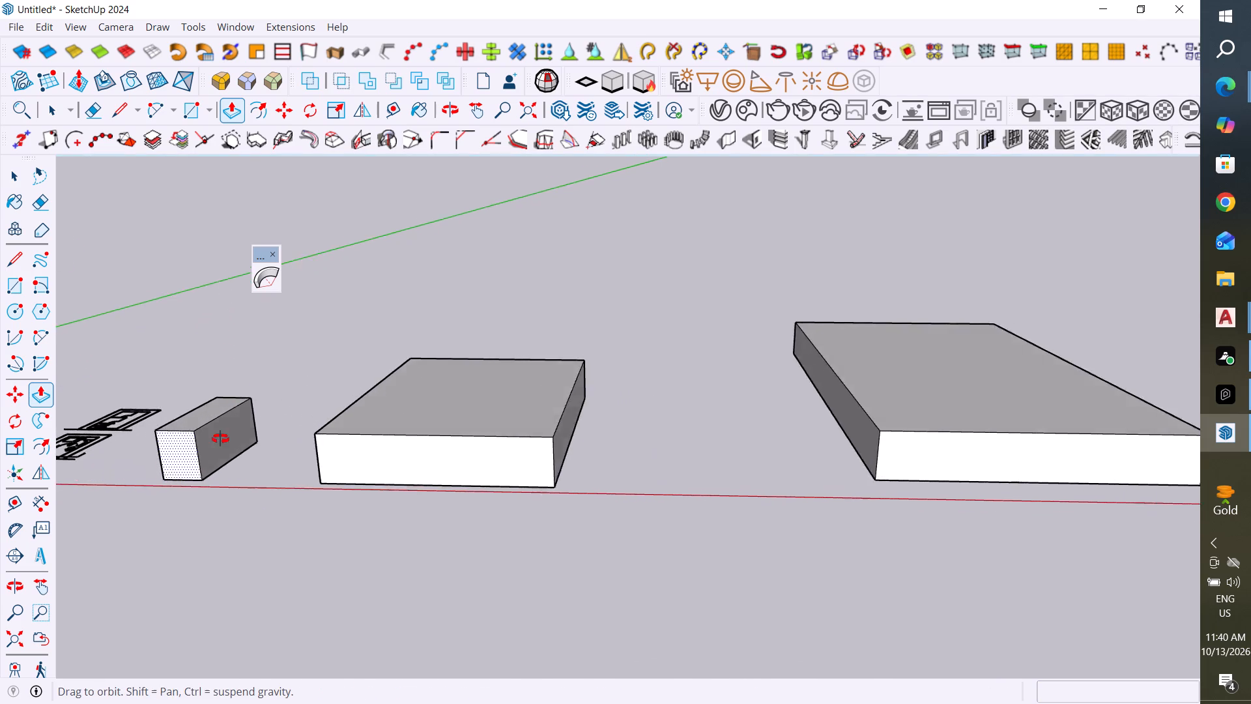
middle_drag(220, 439, 255, 540)
scroll(397, 346, down, 6)
middle_drag(454, 365, 407, 516)
scroll(472, 387, down, 7)
middle_drag(476, 400, 463, 477)
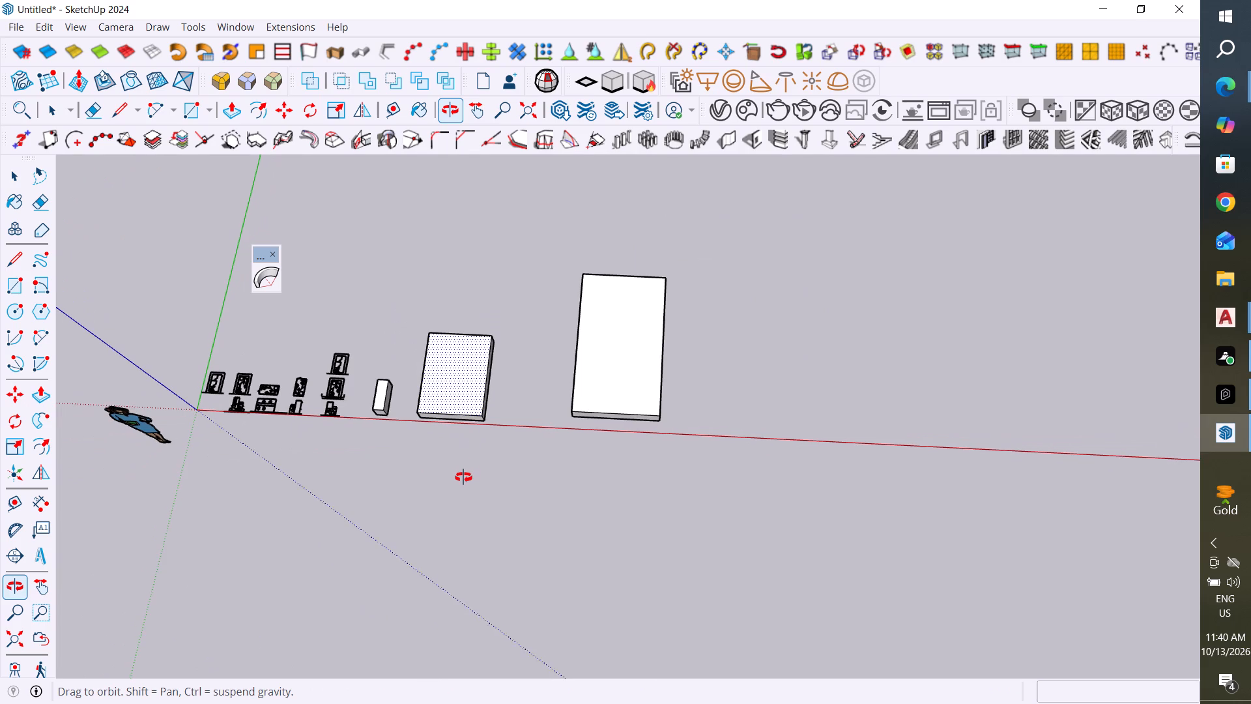
middle_drag(463, 477, 461, 360)
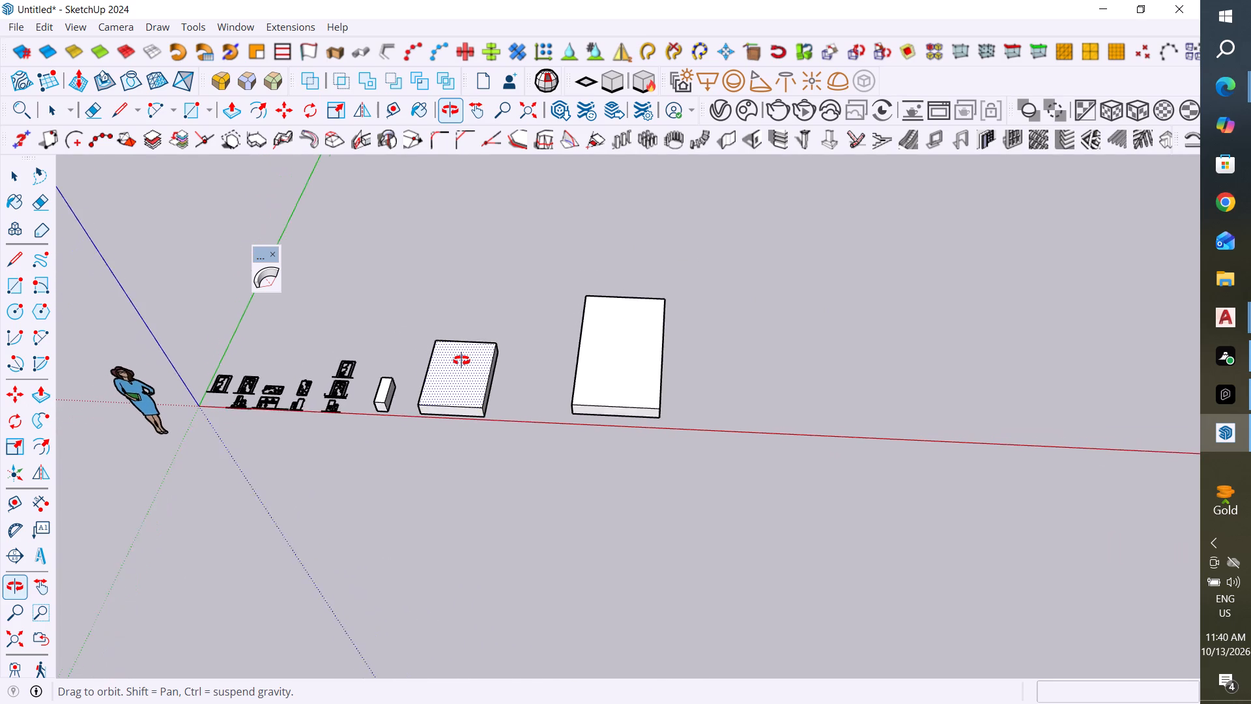
middle_drag(461, 360, 461, 360)
click(20, 171)
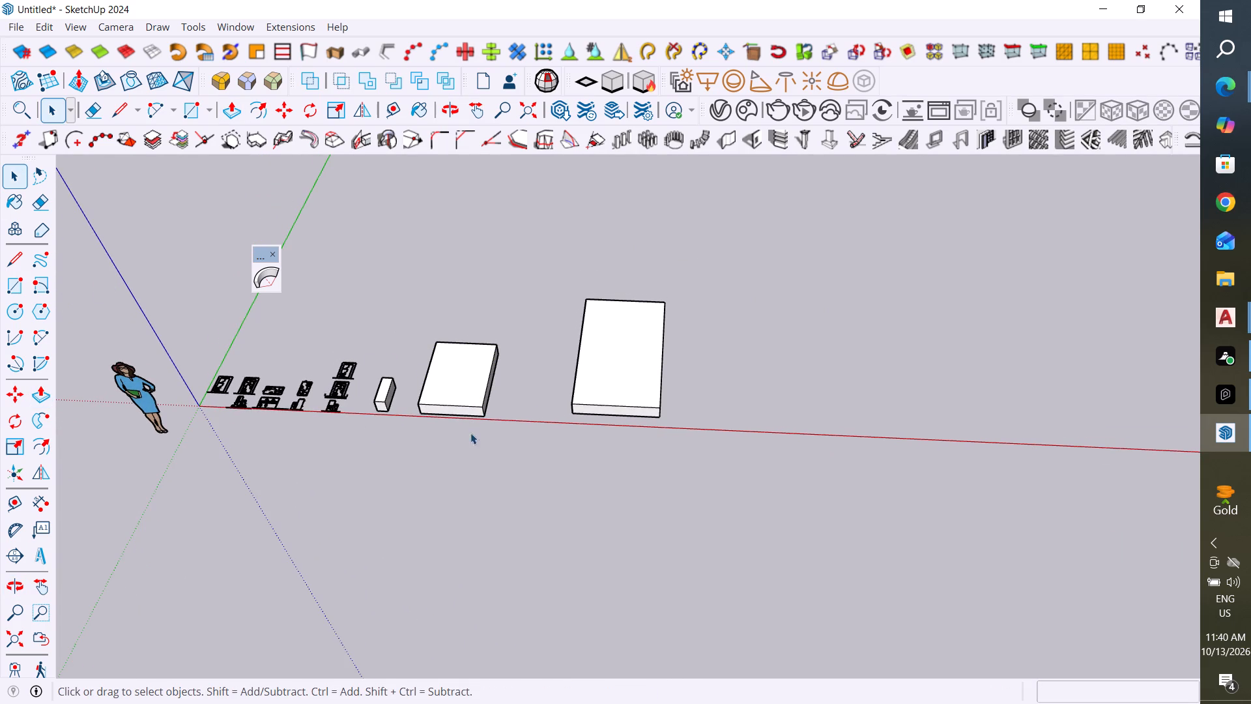
scroll(528, 411, up, 6)
scroll(679, 359, down, 5)
scroll(246, 424, up, 2)
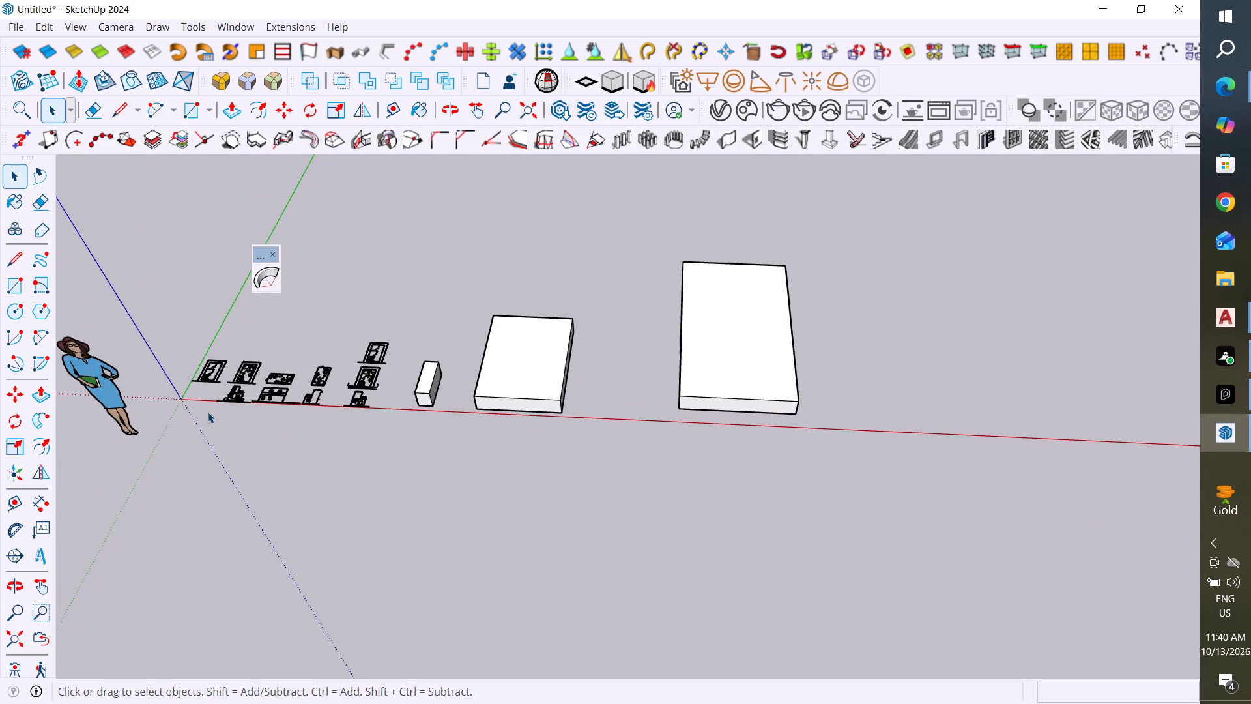
scroll(208, 412, up, 1)
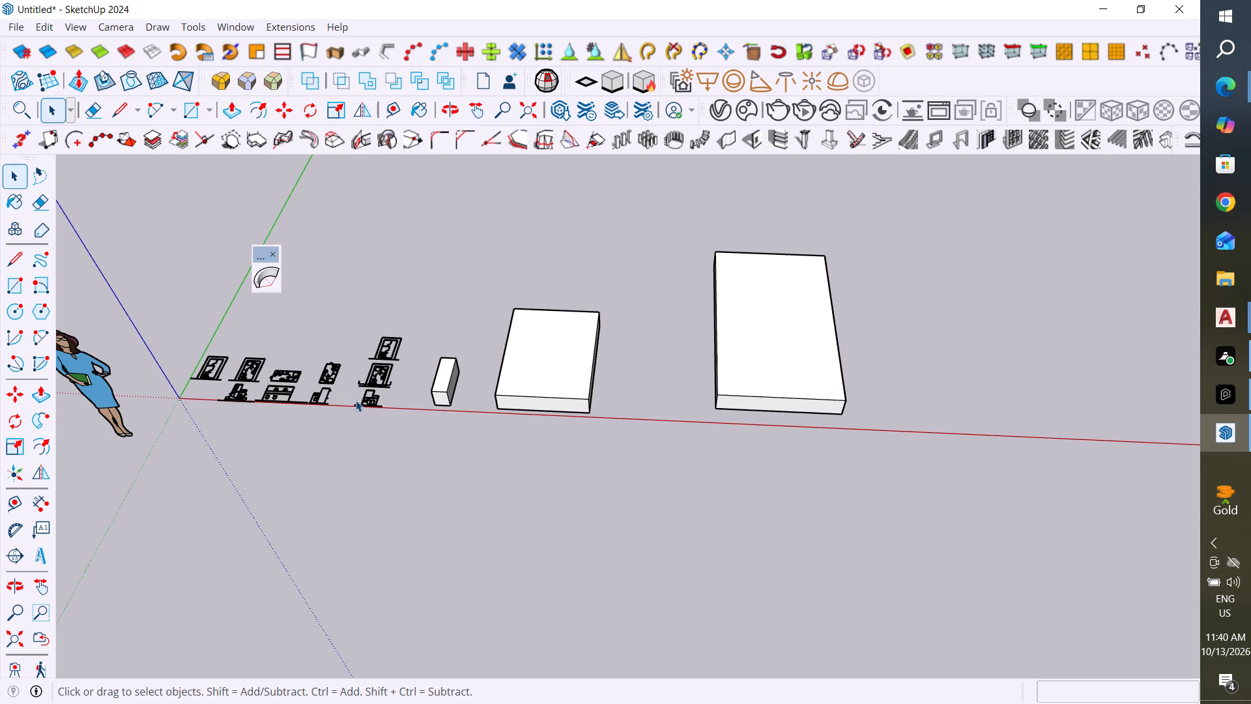
scroll(285, 426, up, 4)
scroll(208, 420, up, 5)
scroll(236, 370, up, 8)
middle_drag(296, 418, 272, 487)
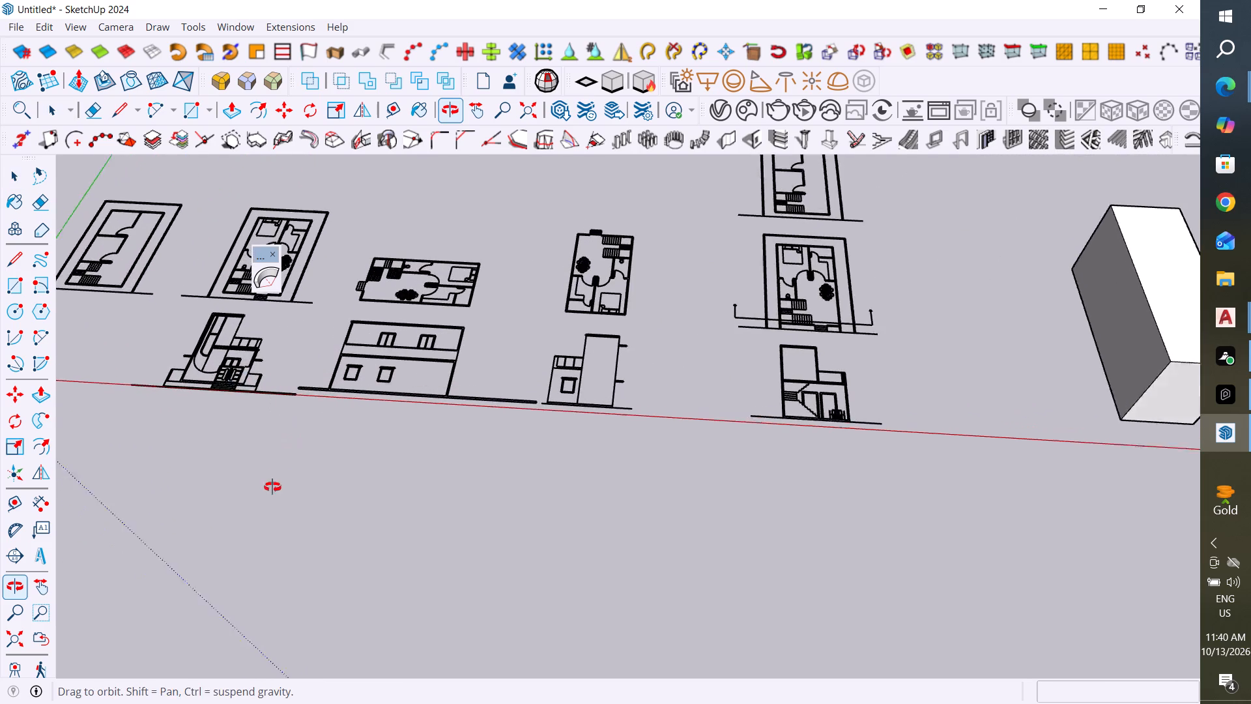
middle_drag(272, 487, 274, 510)
middle_drag(314, 520, 339, 531)
scroll(346, 521, down, 6)
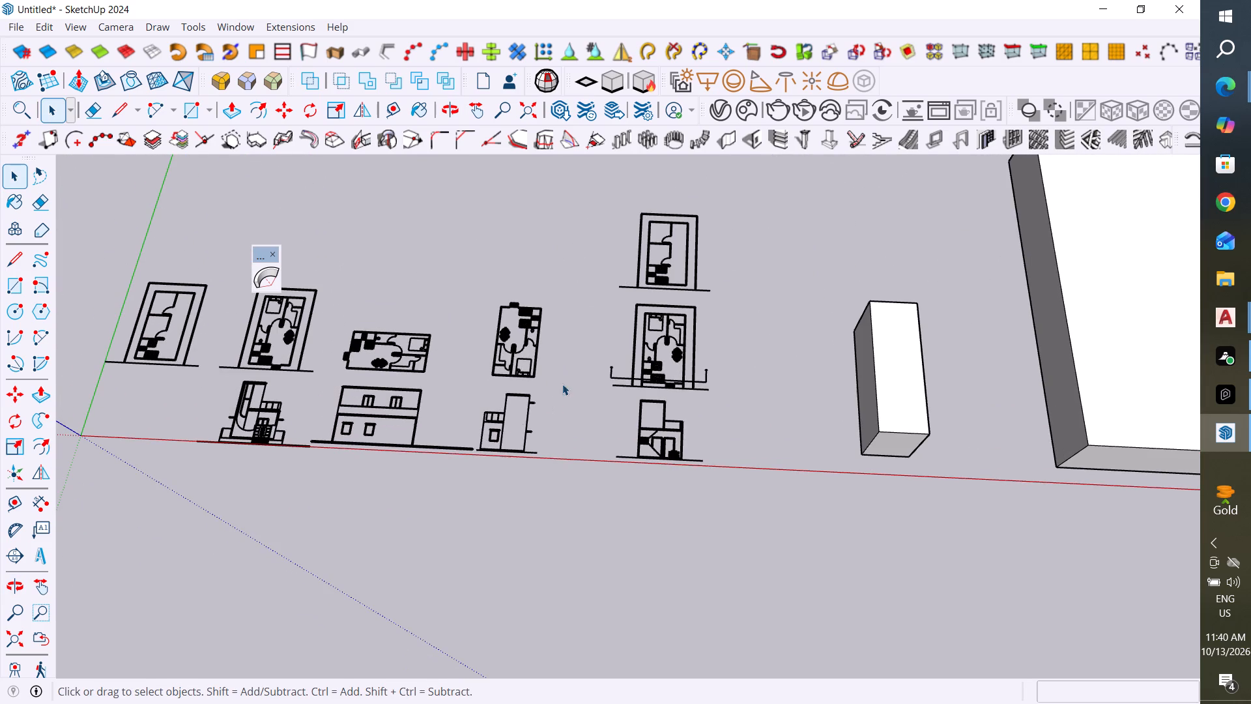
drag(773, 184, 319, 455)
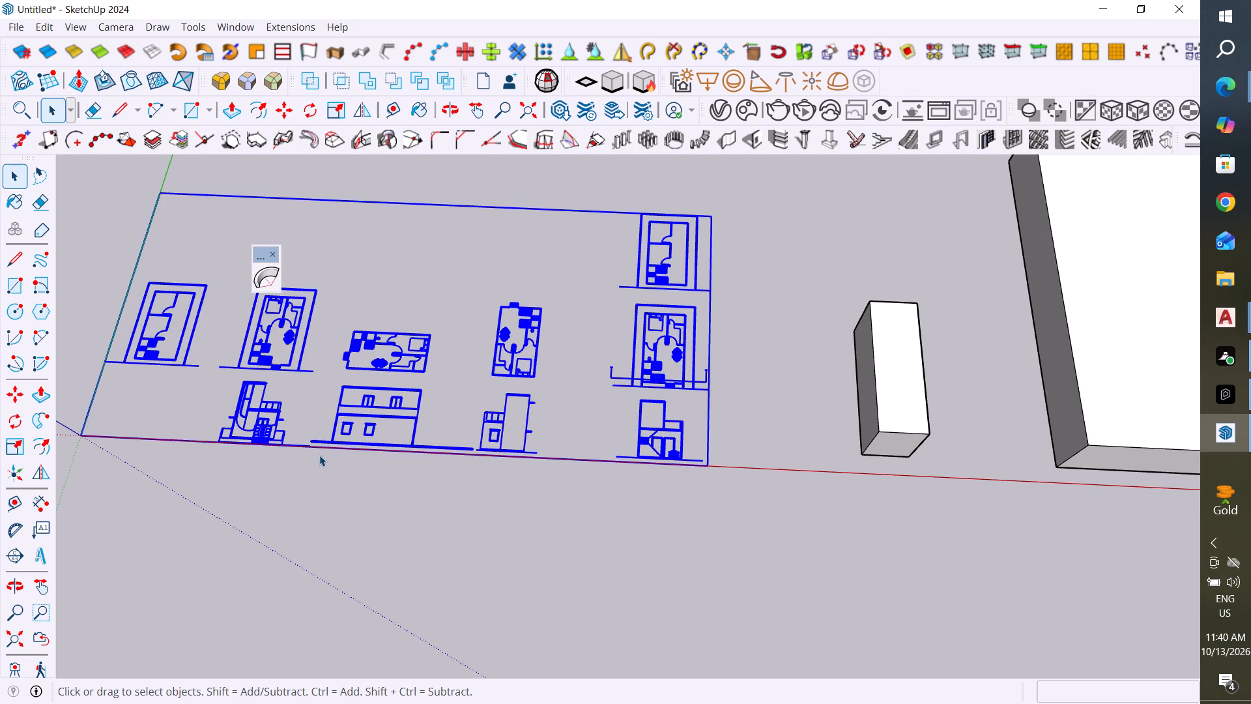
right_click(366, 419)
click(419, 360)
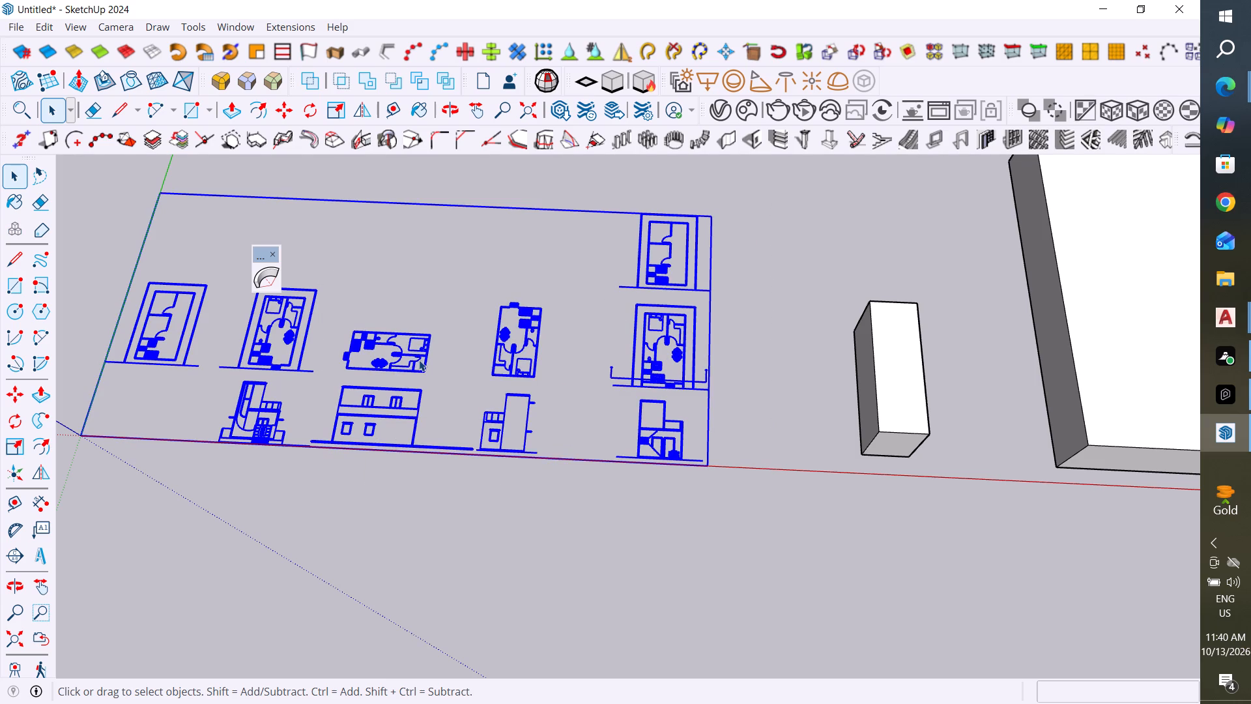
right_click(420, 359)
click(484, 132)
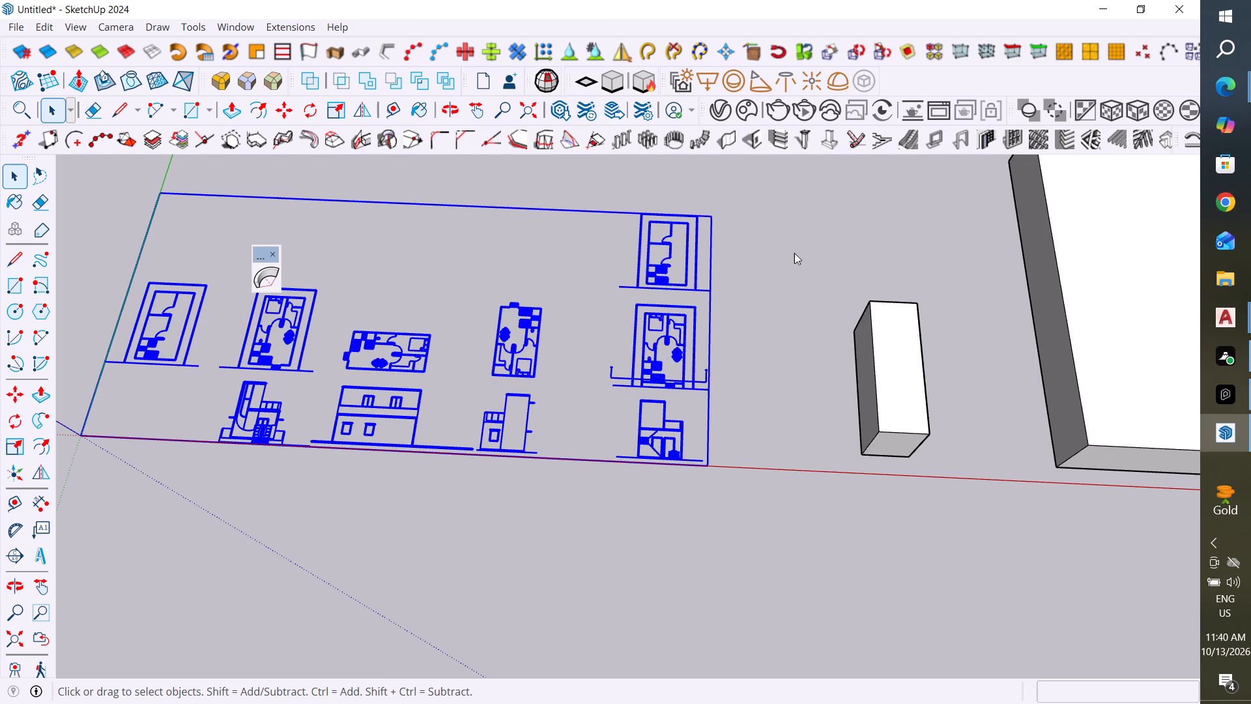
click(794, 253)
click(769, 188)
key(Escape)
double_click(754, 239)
Compare the size of the imported drawings with the three test boxes and the standing scale figure.
scroll(549, 357, down, 9)
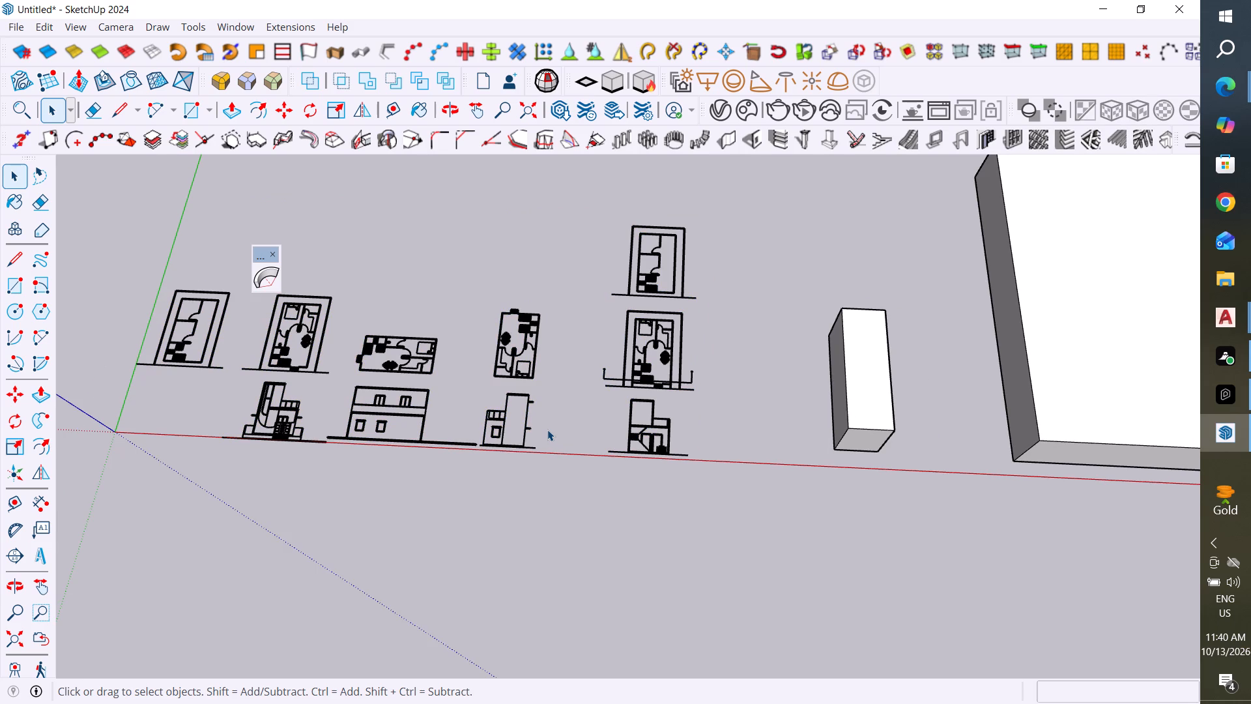
scroll(481, 509, down, 6)
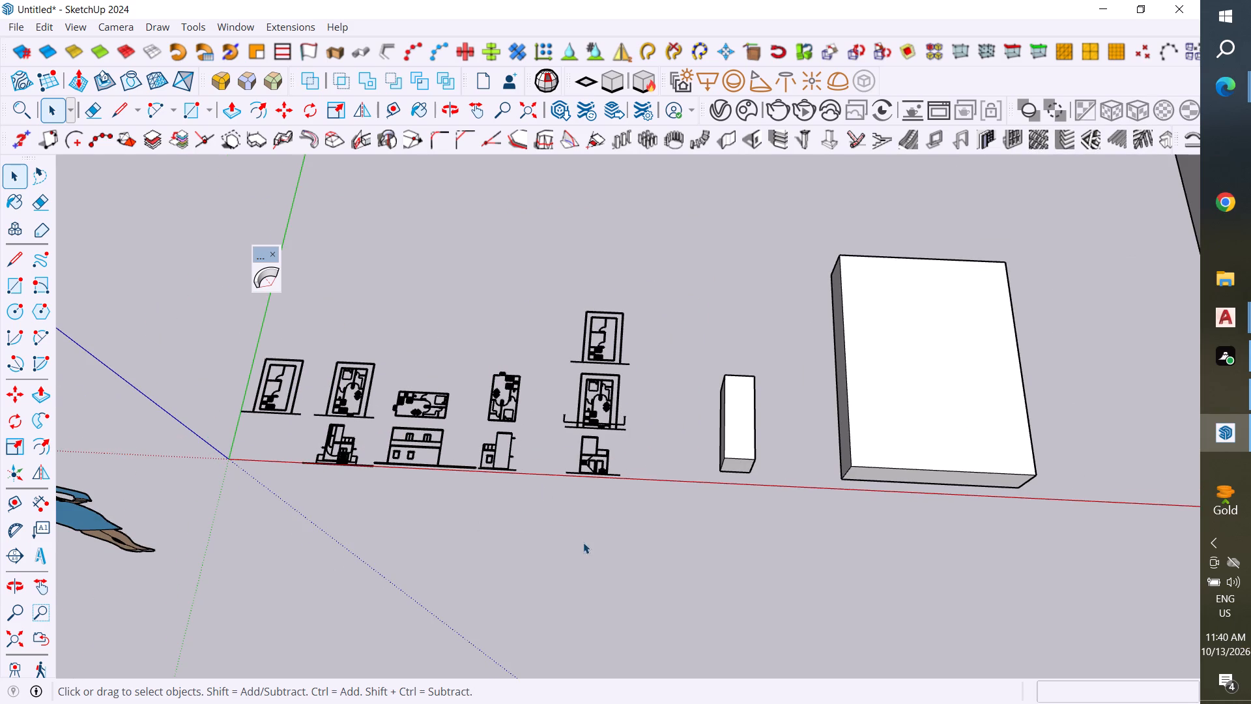
scroll(560, 555, down, 5)
scroll(518, 514, down, 6)
scroll(541, 404, down, 3)
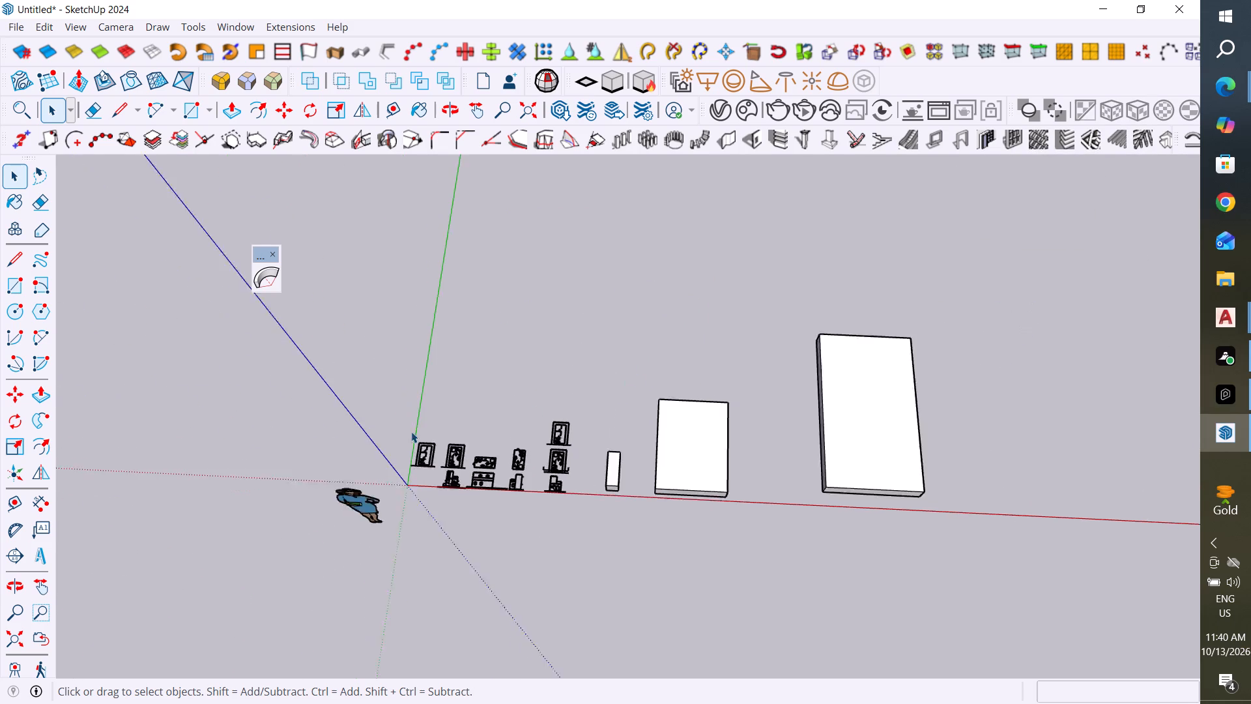
scroll(411, 432, down, 8)
scroll(394, 493, up, 4)
middle_drag(408, 484, 494, 287)
scroll(494, 287, down, 1)
middle_drag(480, 490, 489, 422)
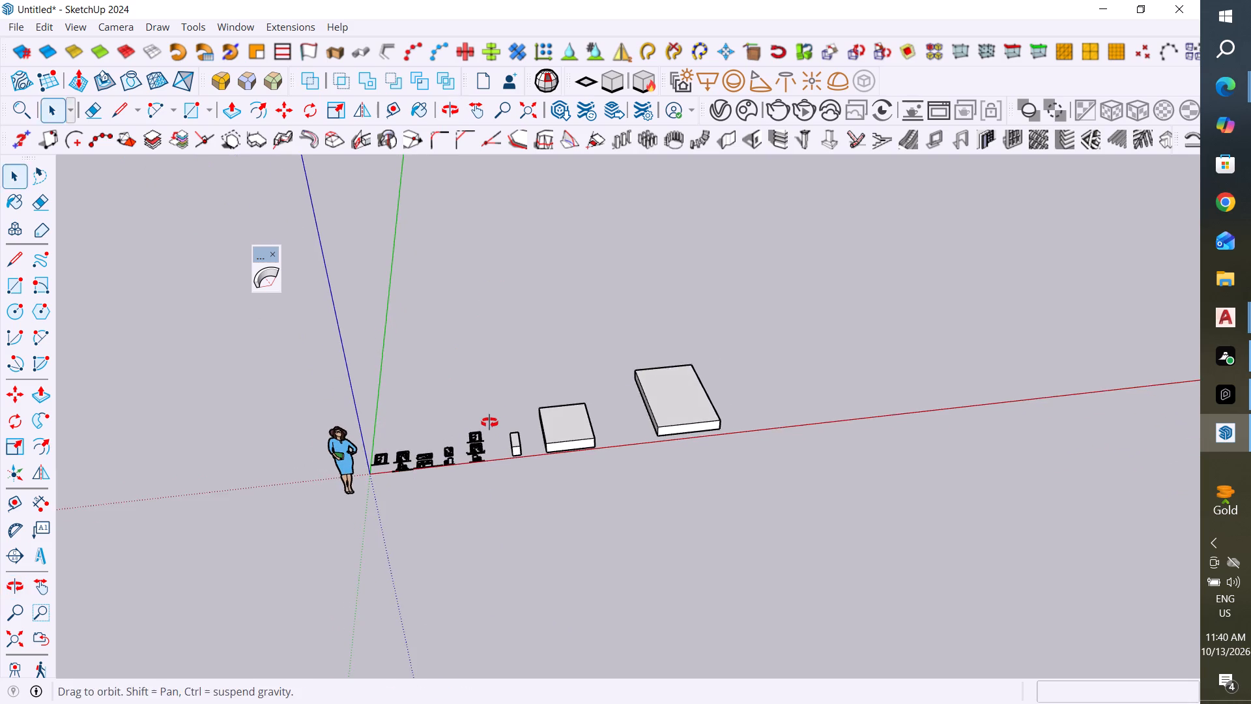
middle_drag(489, 422, 493, 411)
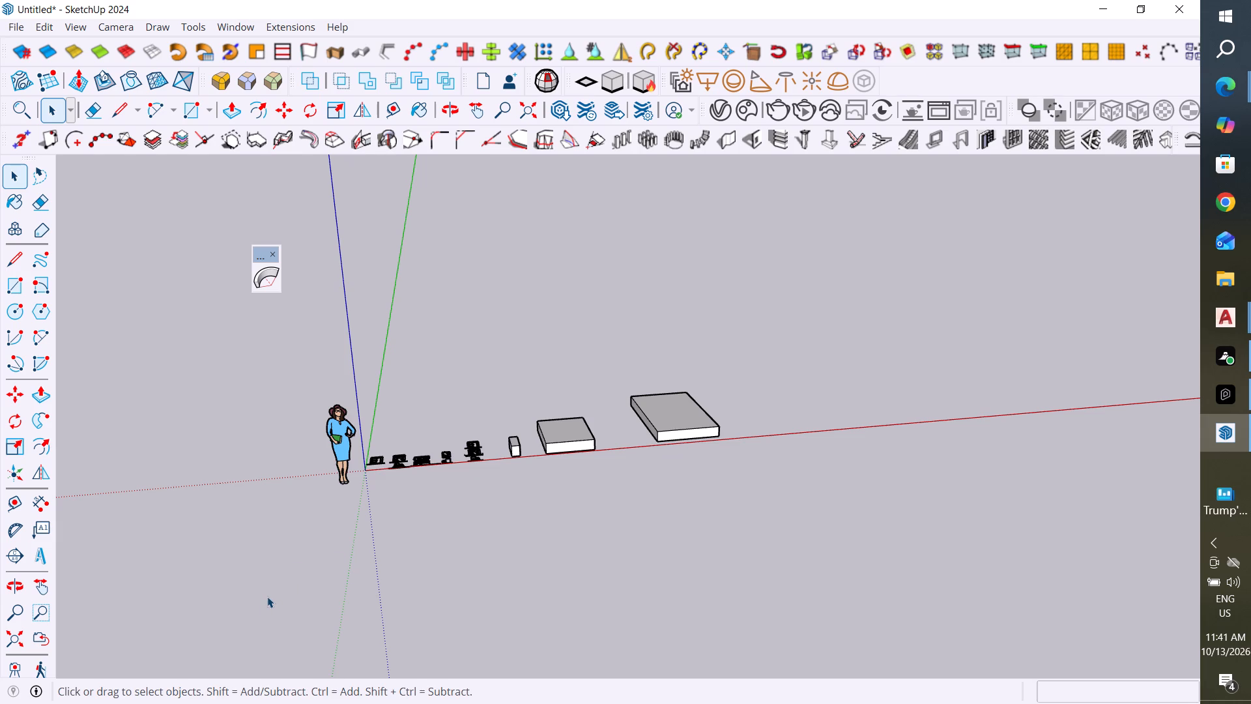
middle_drag(536, 487, 537, 536)
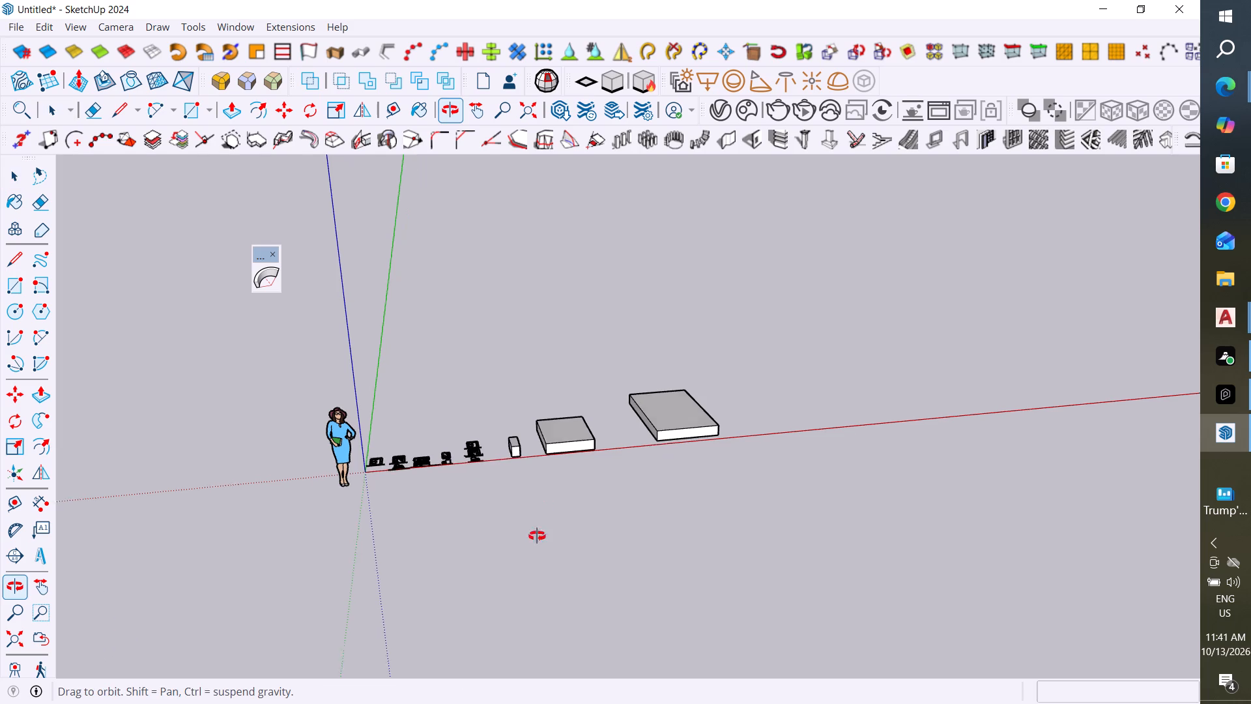
middle_drag(537, 536, 482, 635)
middle_drag(614, 552, 570, 587)
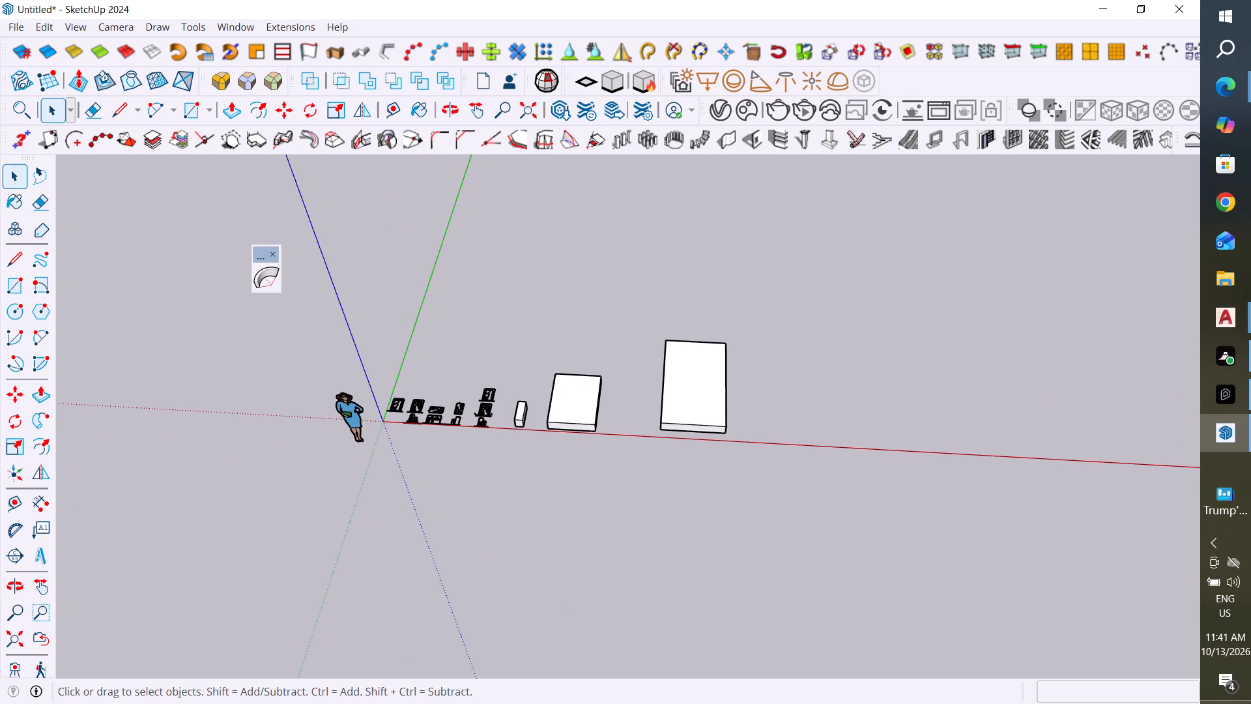
scroll(1231, 495, up, 2)
scroll(577, 491, up, 8)
middle_drag(609, 463, 590, 543)
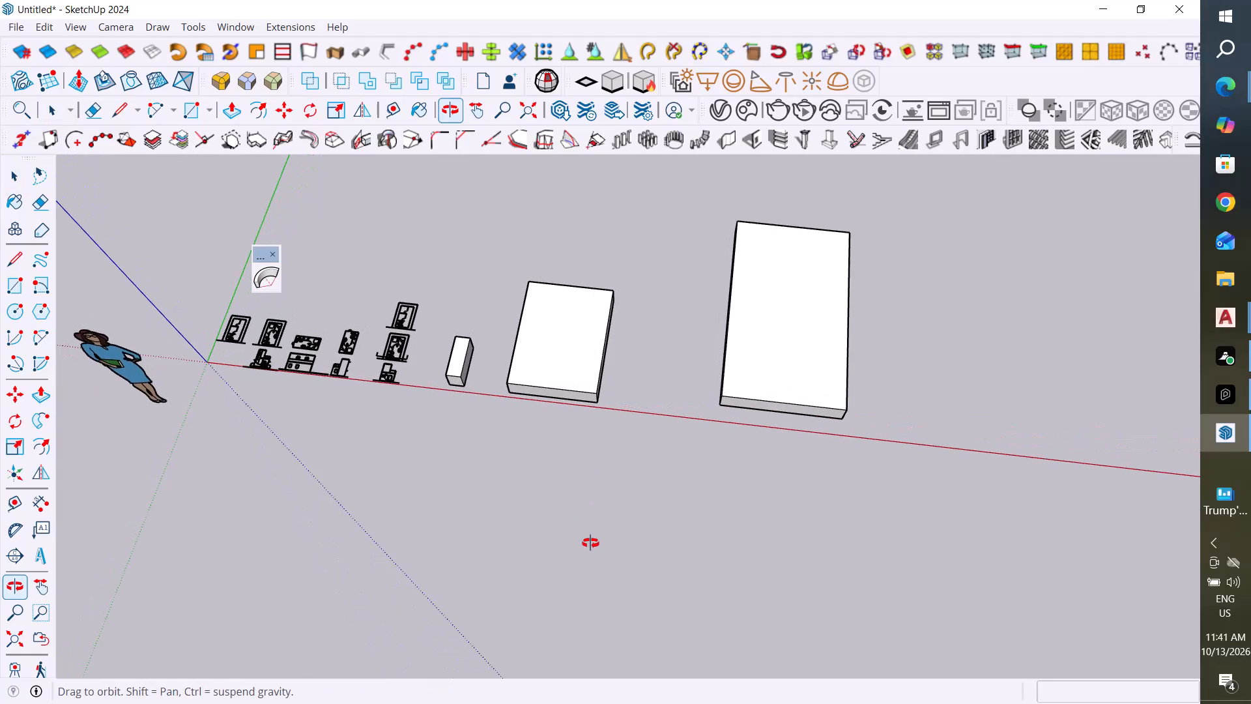
Examine the imported drawings, the three test boxes and the scale figure from several angles to judge relative size.
middle_drag(590, 543, 624, 441)
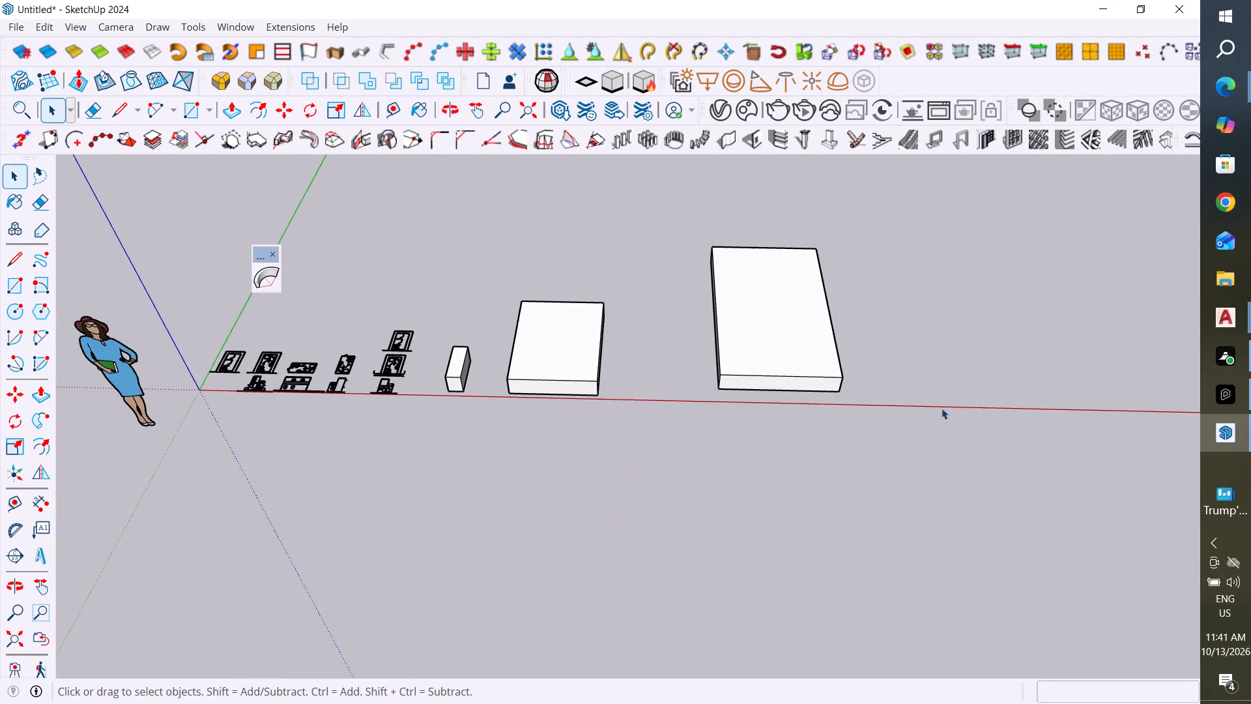
click(293, 25)
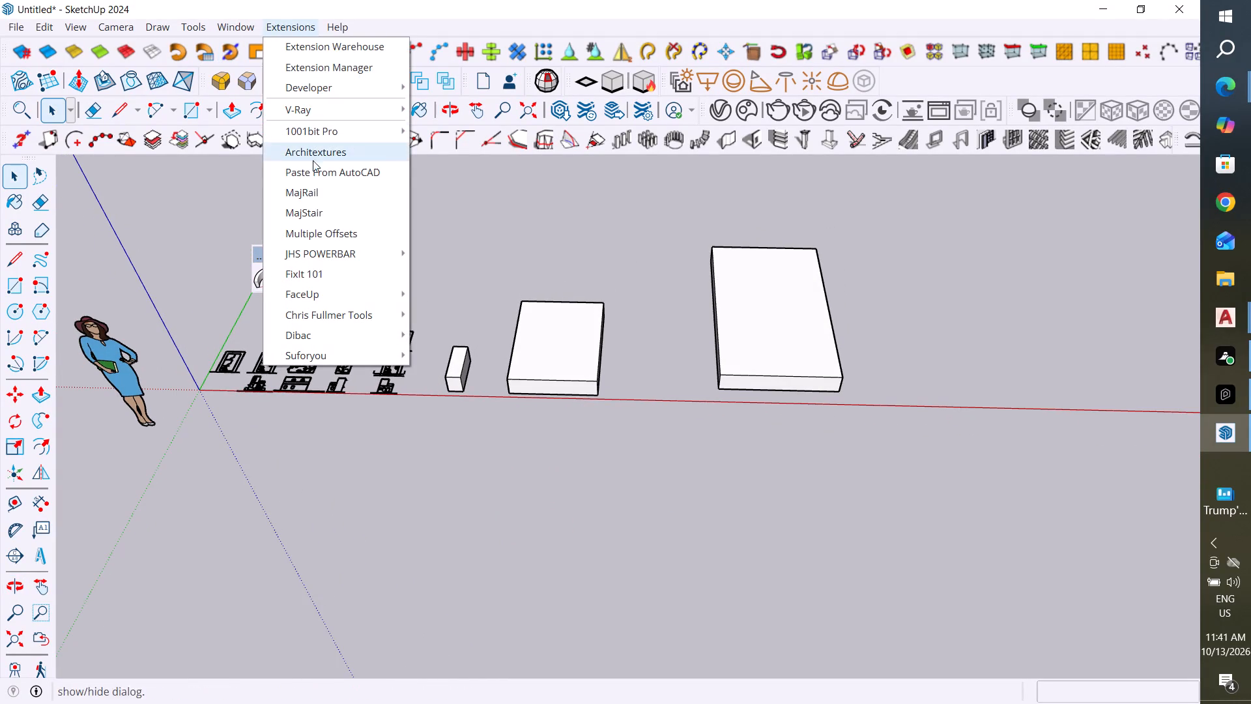
click(388, 443)
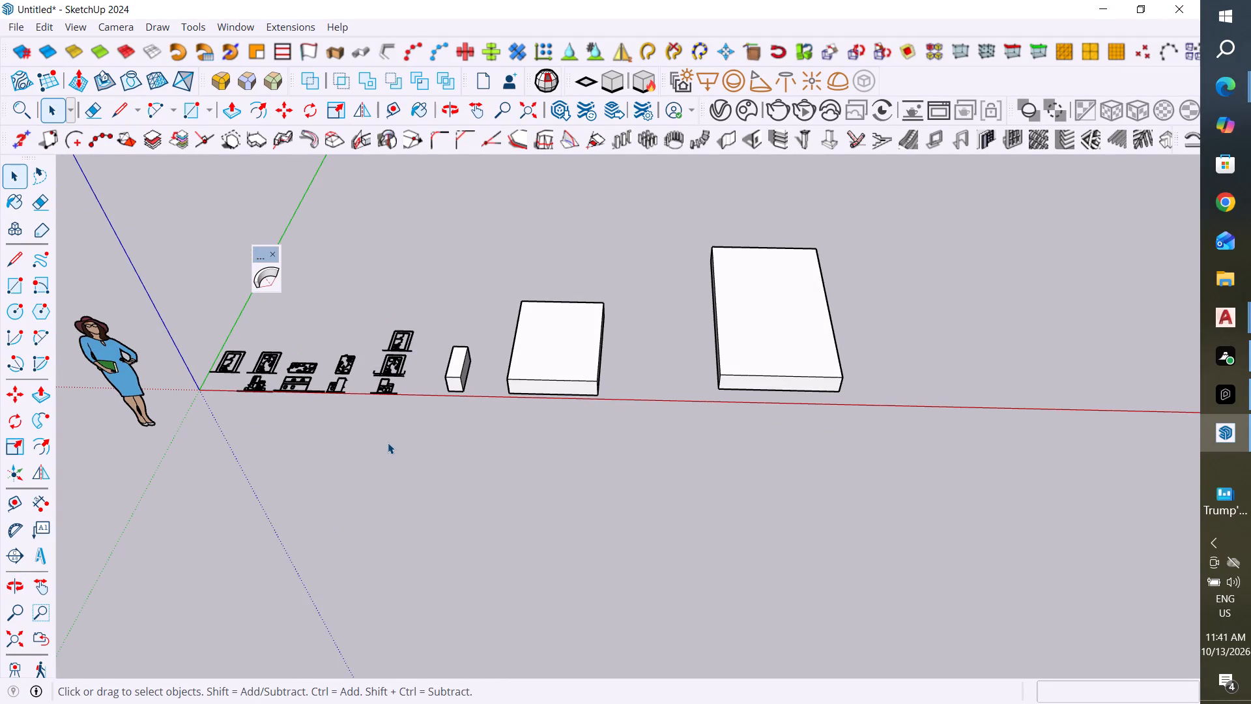
scroll(358, 401, up, 9)
middle_drag(596, 441, 584, 452)
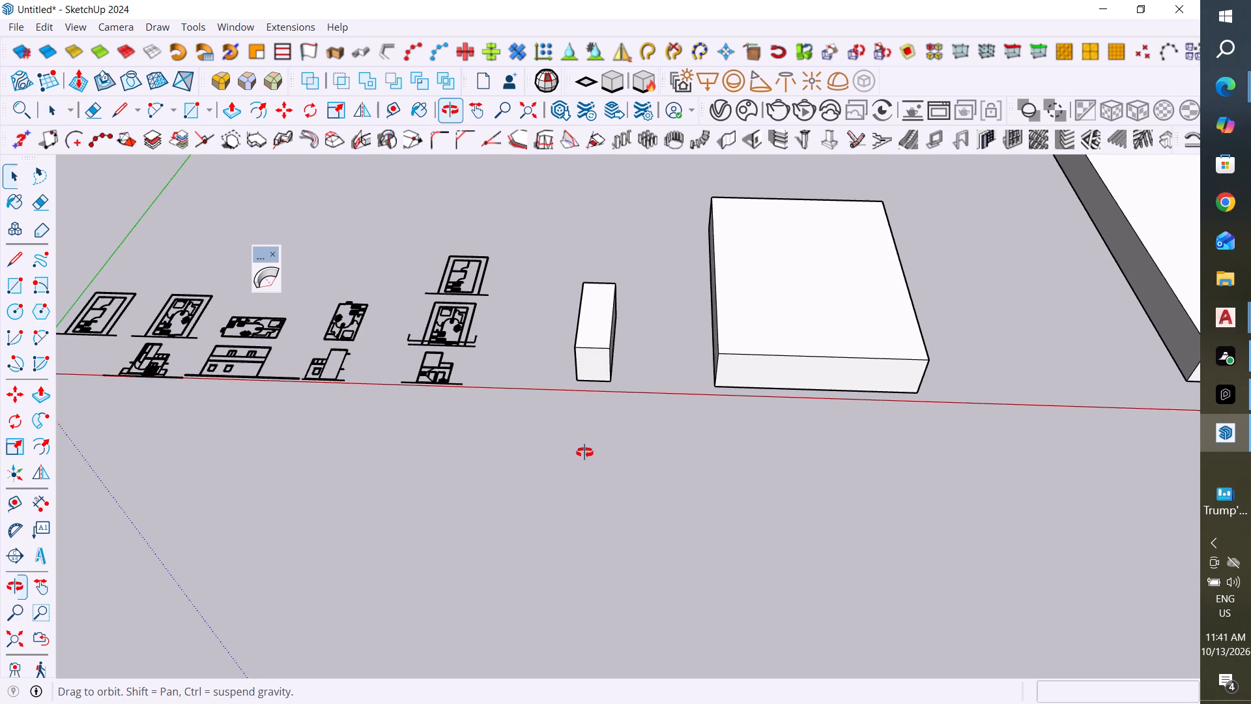
middle_drag(584, 452, 631, 331)
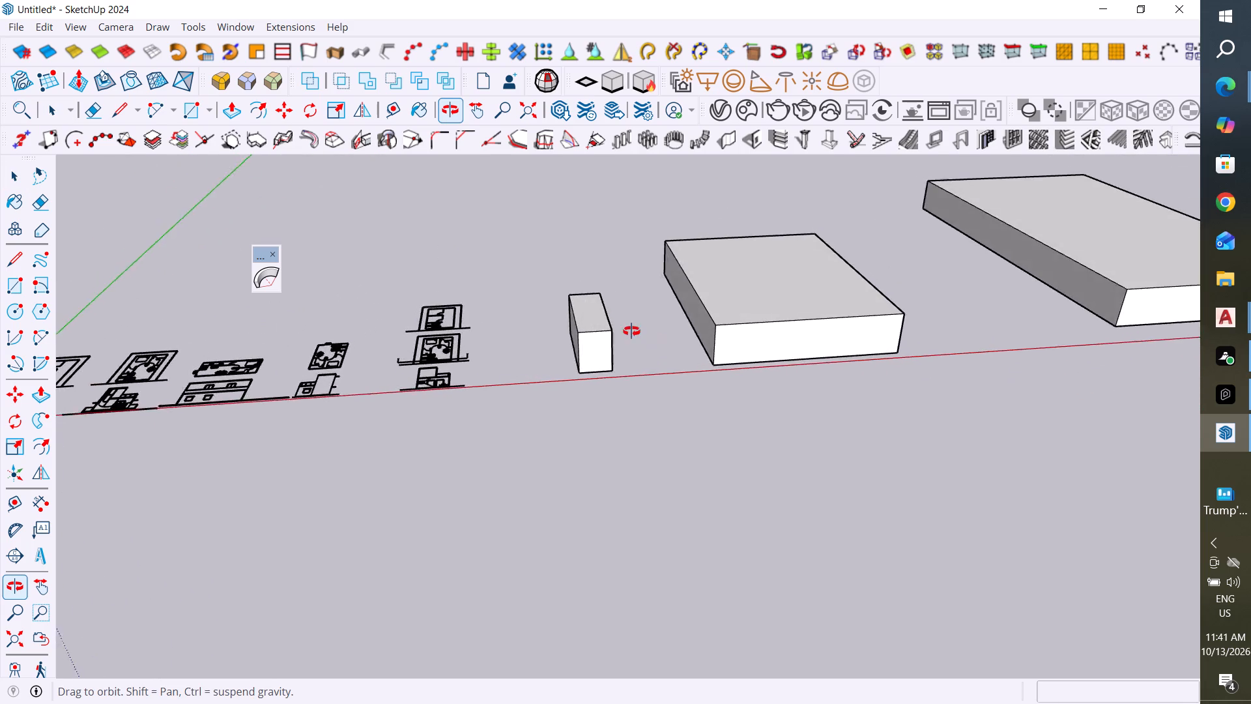
middle_drag(631, 331, 559, 480)
scroll(570, 477, down, 7)
middle_drag(444, 514, 550, 387)
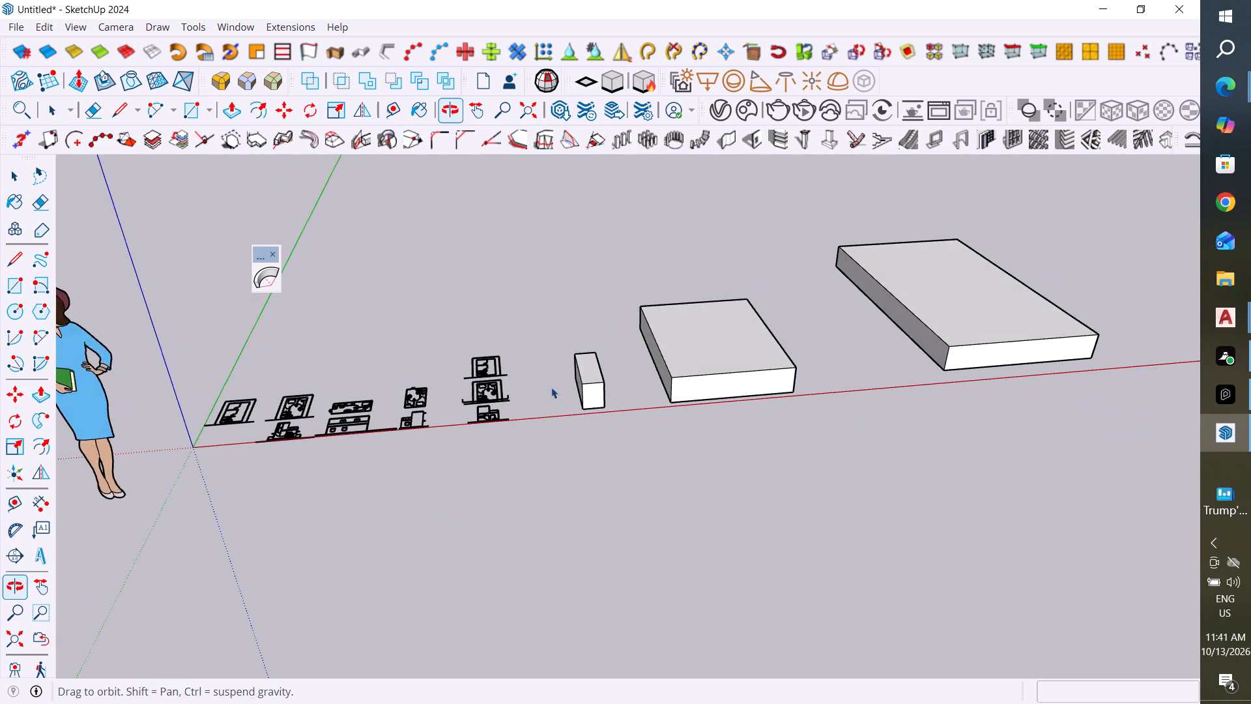
scroll(577, 428, down, 4)
middle_drag(545, 460, 547, 425)
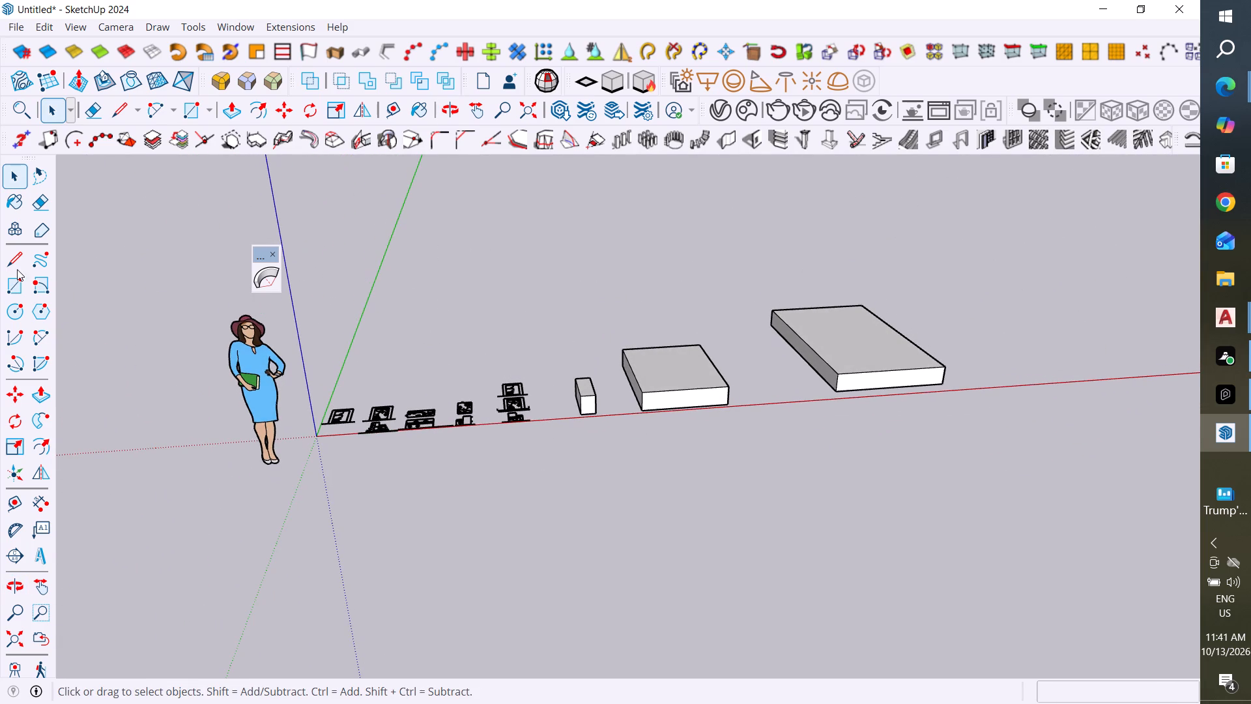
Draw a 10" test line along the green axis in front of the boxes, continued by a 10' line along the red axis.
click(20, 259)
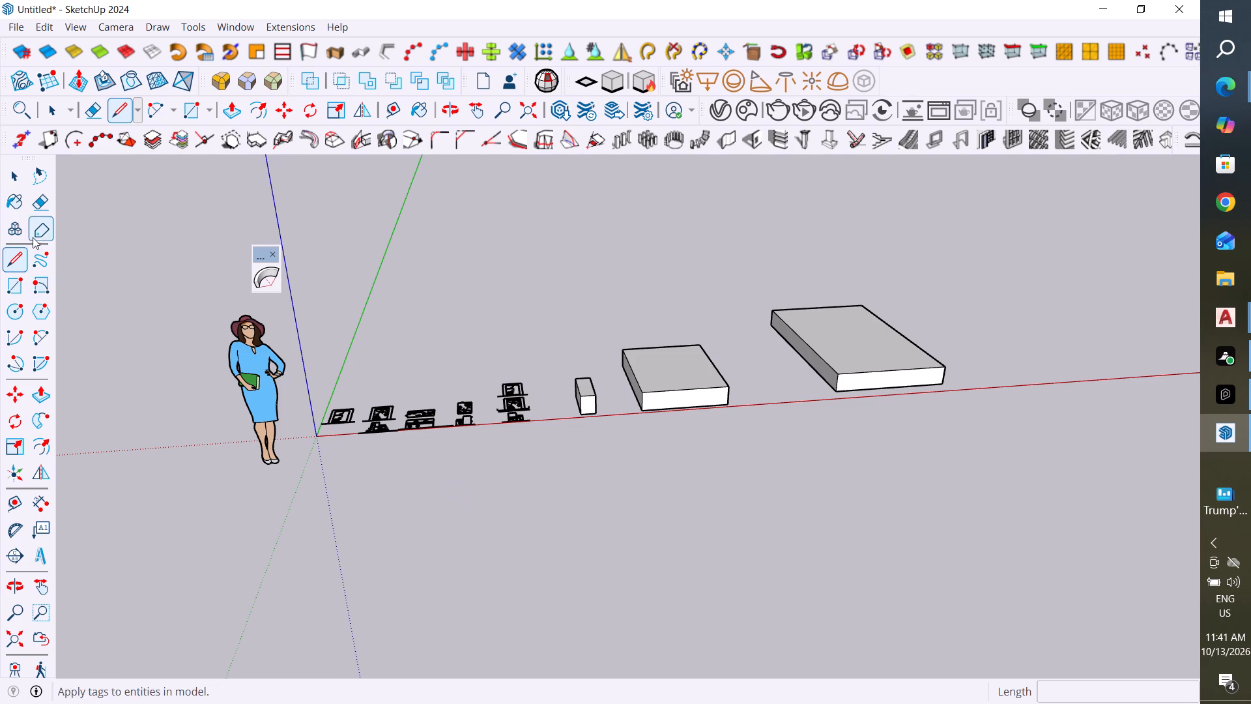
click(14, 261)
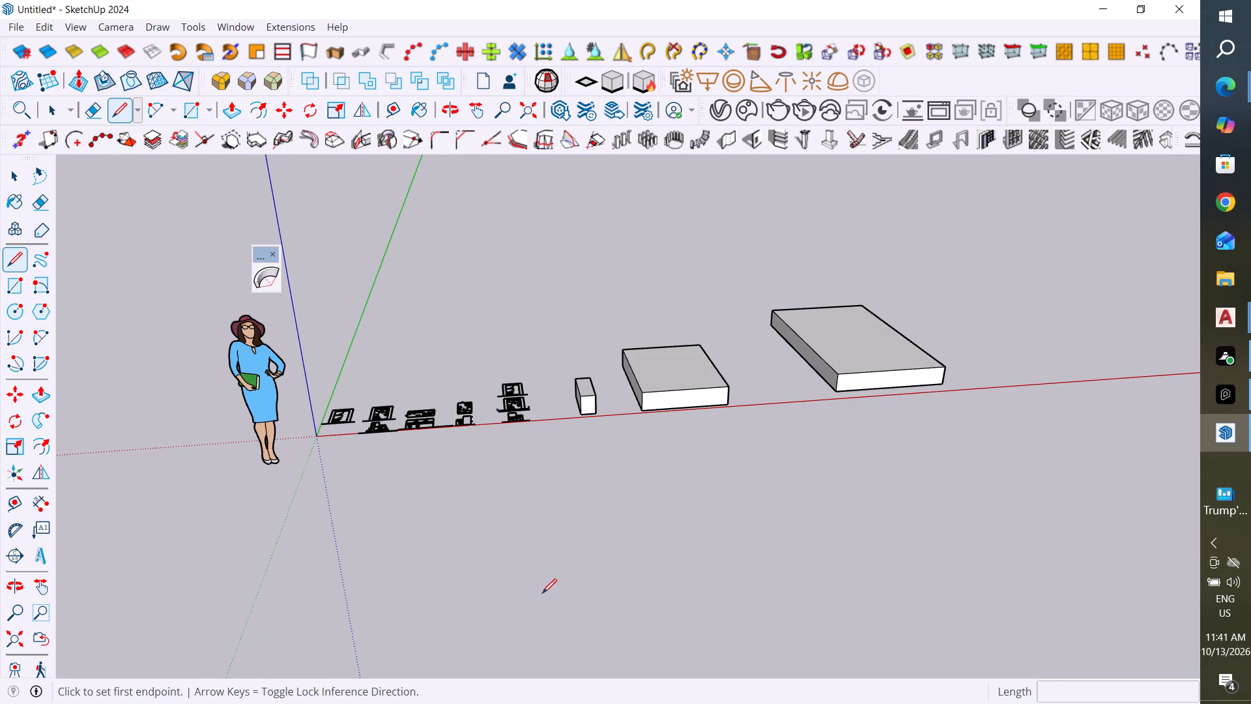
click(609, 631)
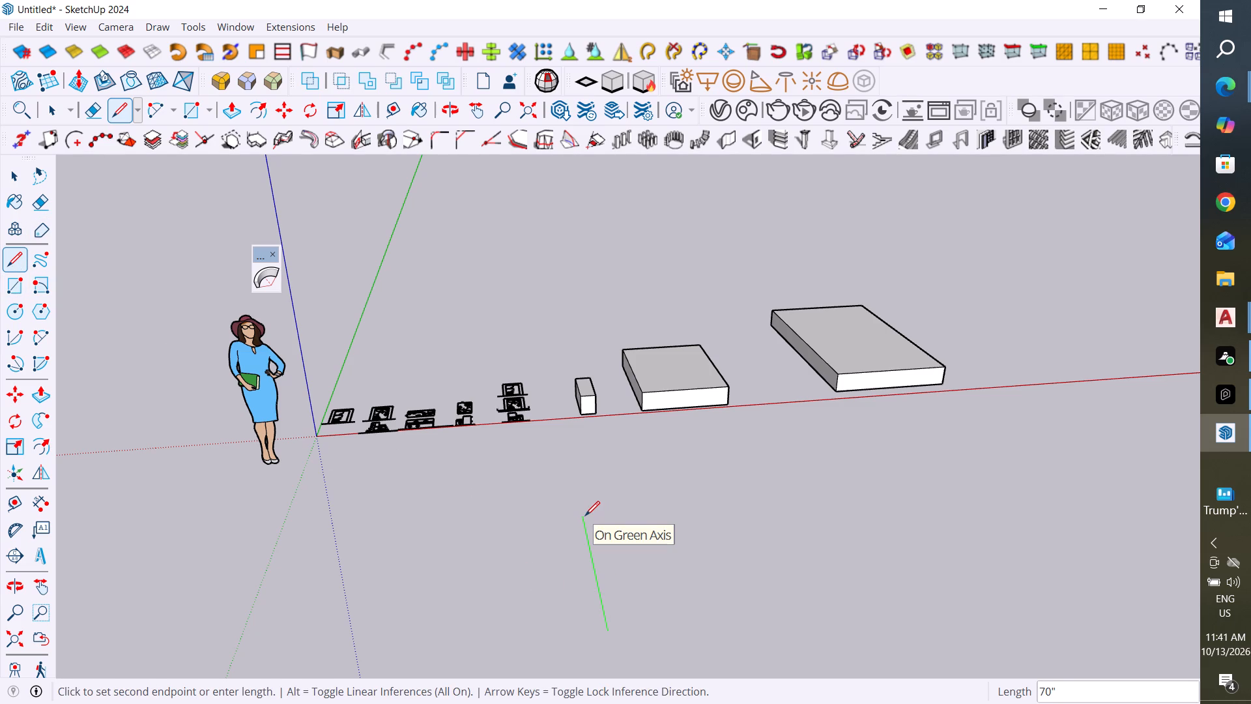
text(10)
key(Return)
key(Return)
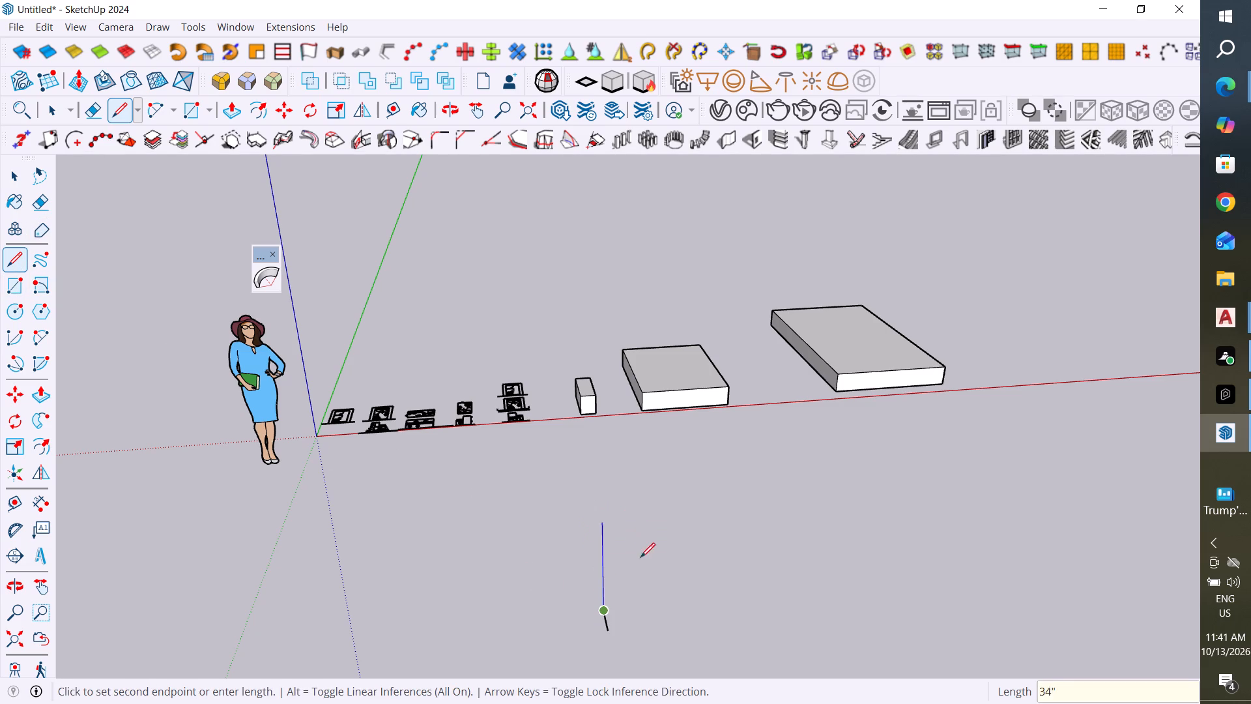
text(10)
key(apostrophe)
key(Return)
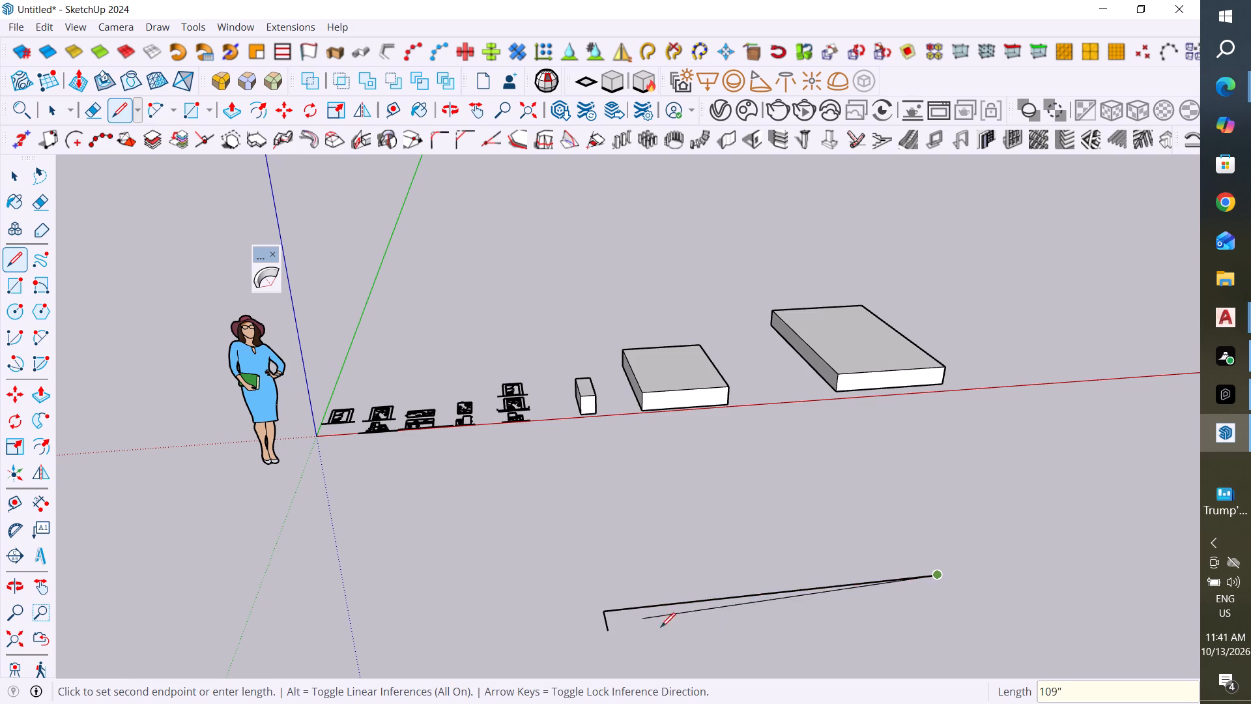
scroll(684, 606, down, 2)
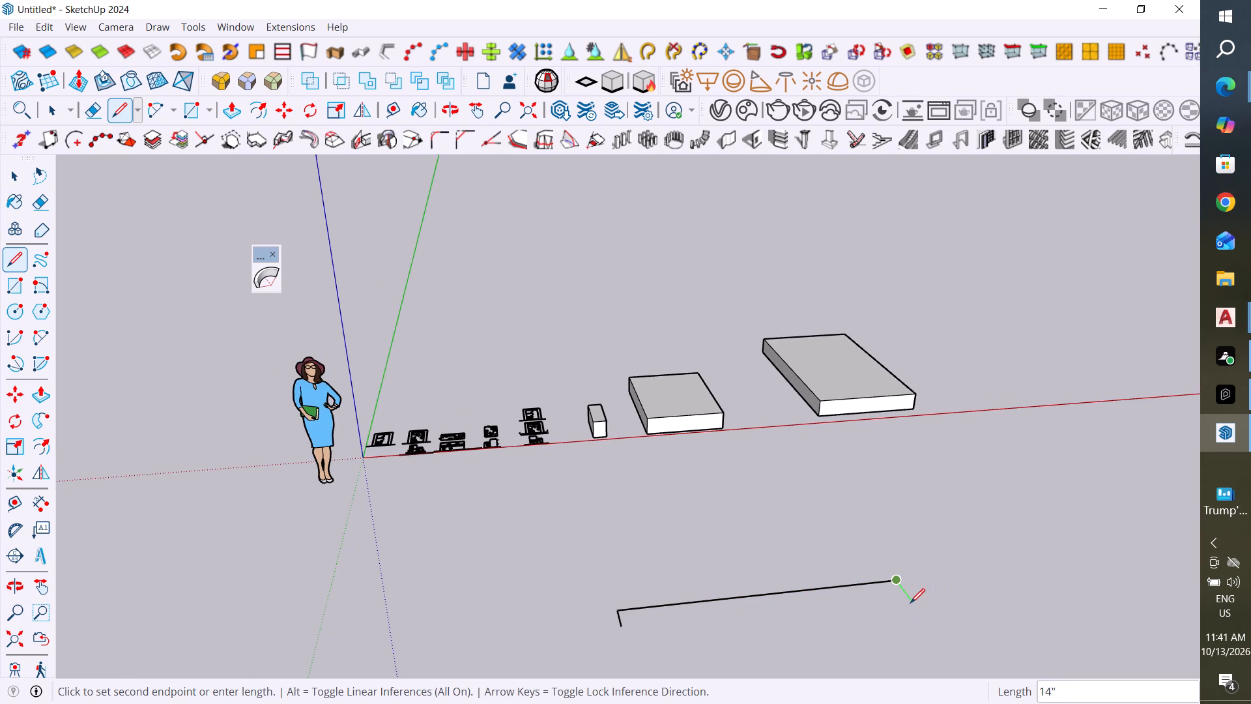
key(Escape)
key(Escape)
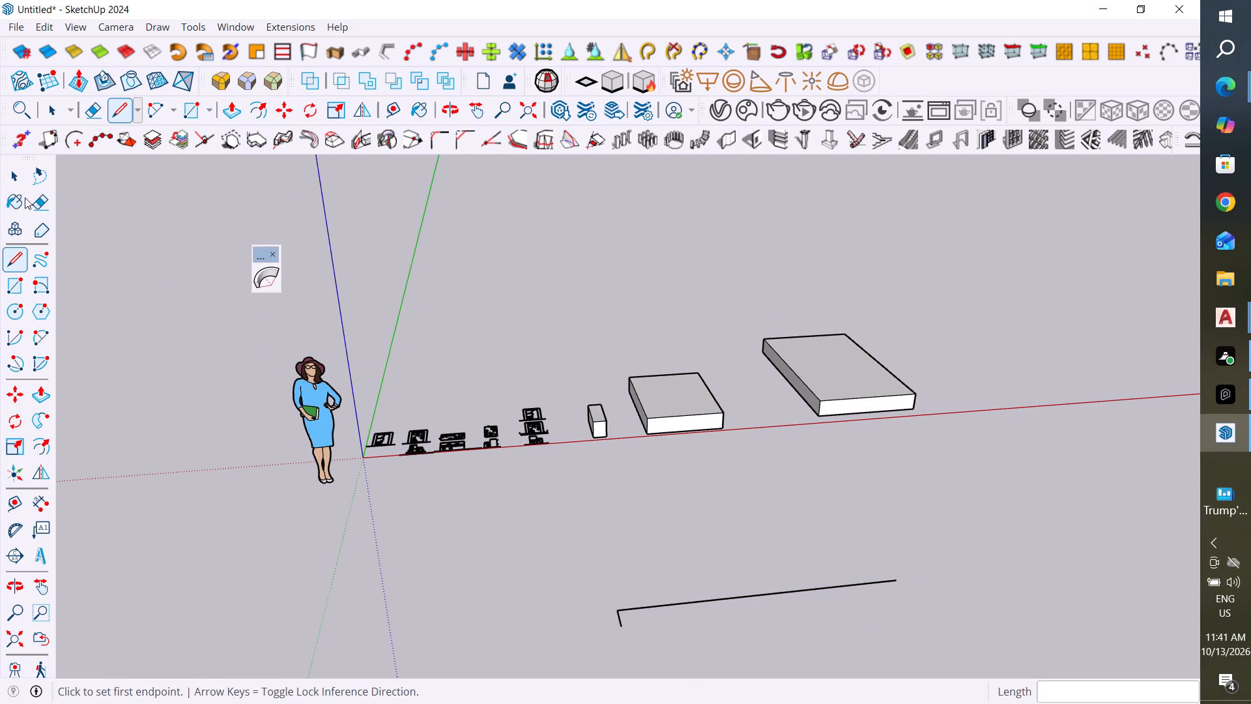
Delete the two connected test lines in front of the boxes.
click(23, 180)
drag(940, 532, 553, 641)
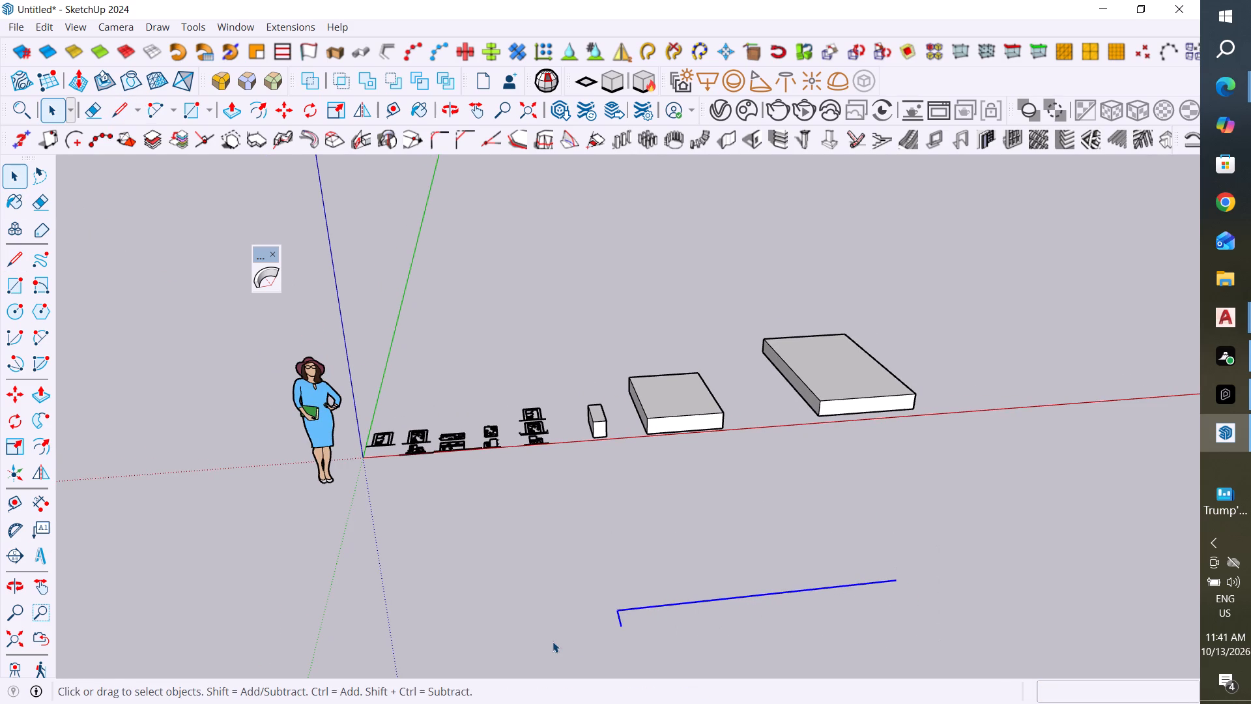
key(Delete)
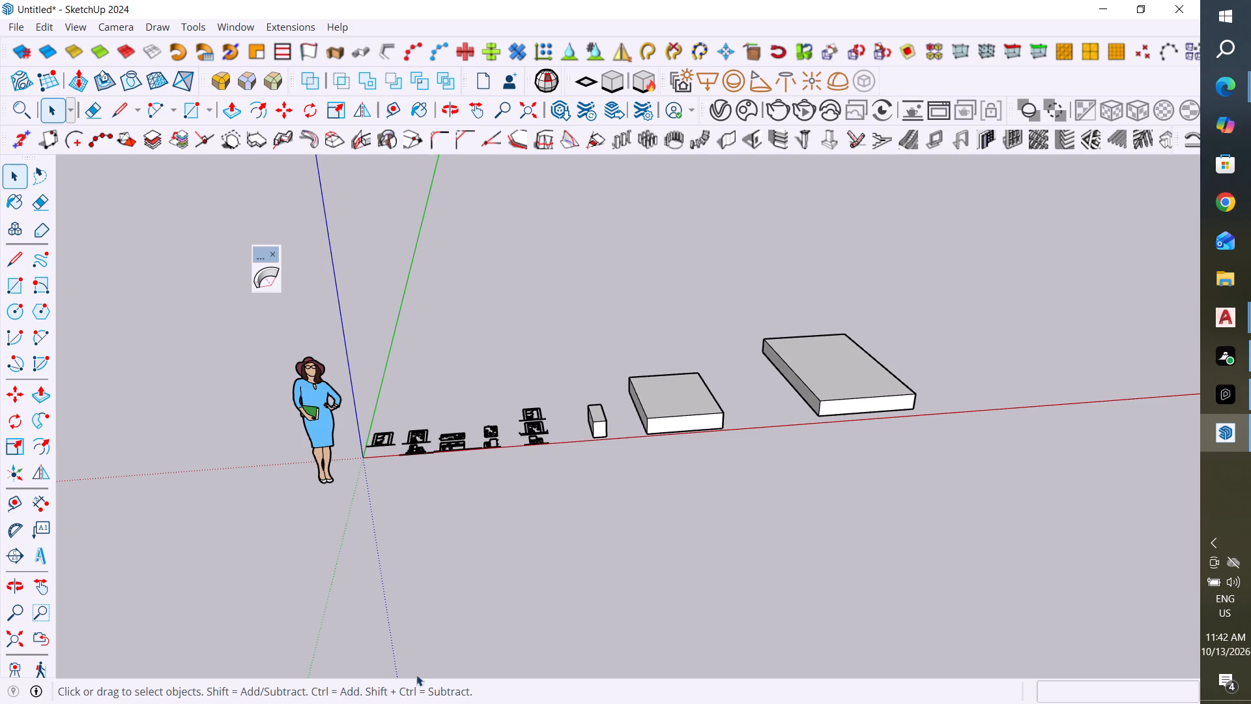
Examine the imported floor plans and elevations up close and against the scale figure and test boxes.
middle_drag(569, 459, 561, 575)
scroll(530, 418, up, 9)
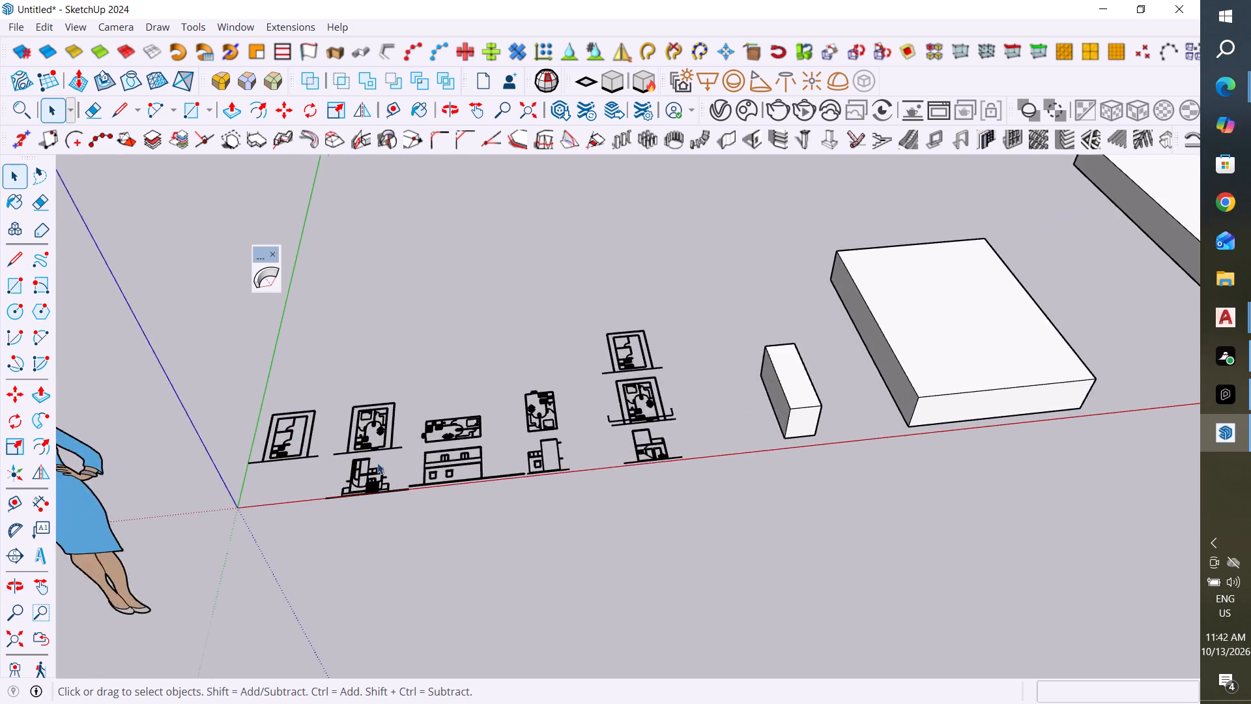
scroll(377, 463, up, 10)
middle_drag(740, 501, 715, 568)
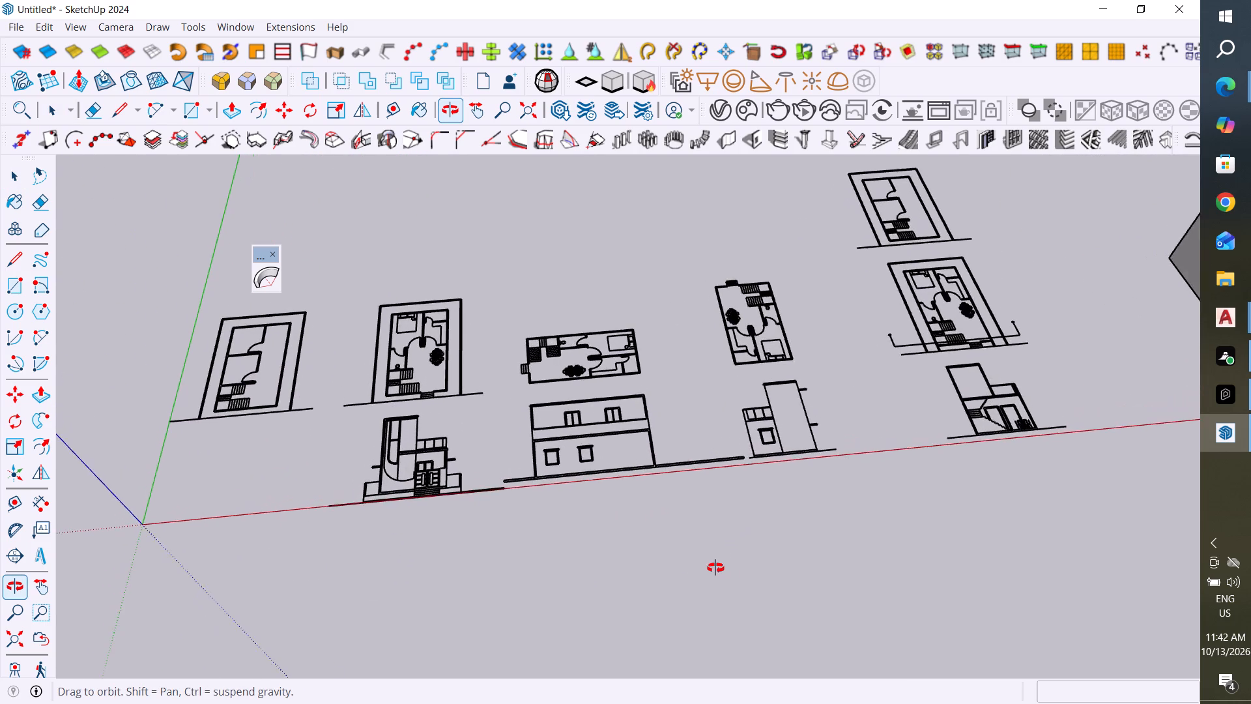
middle_drag(715, 568, 712, 617)
scroll(342, 516, up, 2)
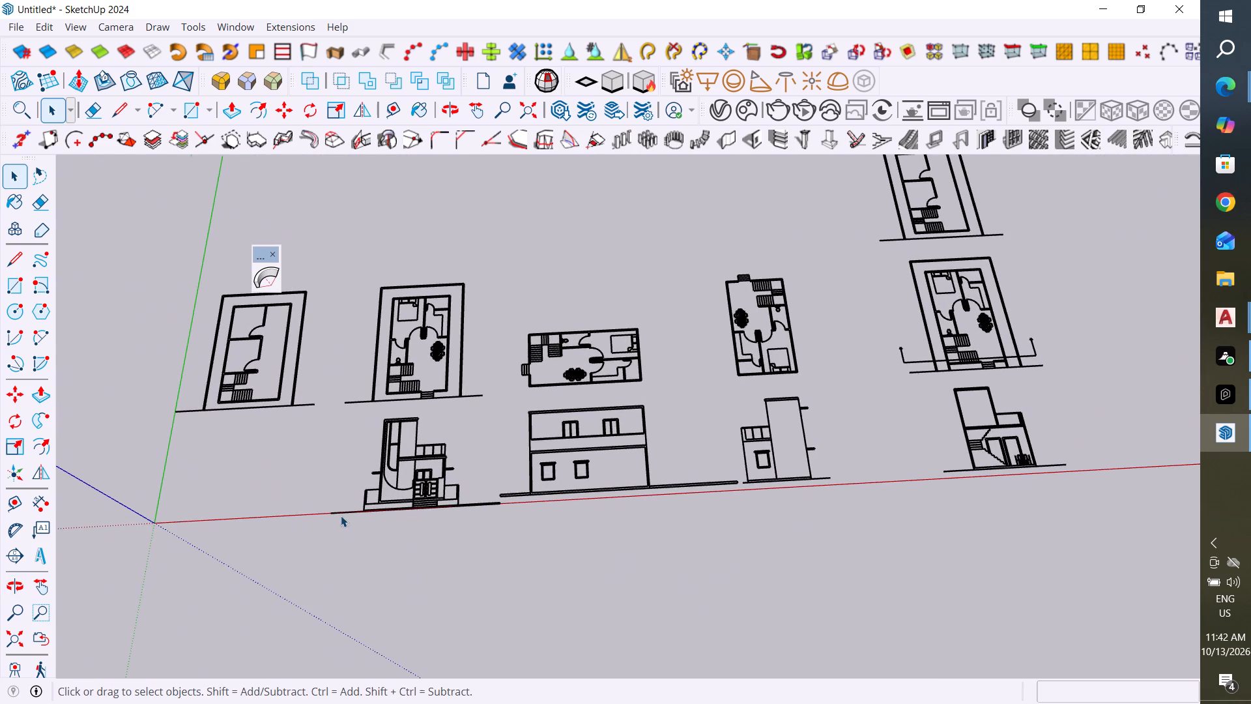
scroll(341, 516, up, 4)
scroll(451, 499, down, 7)
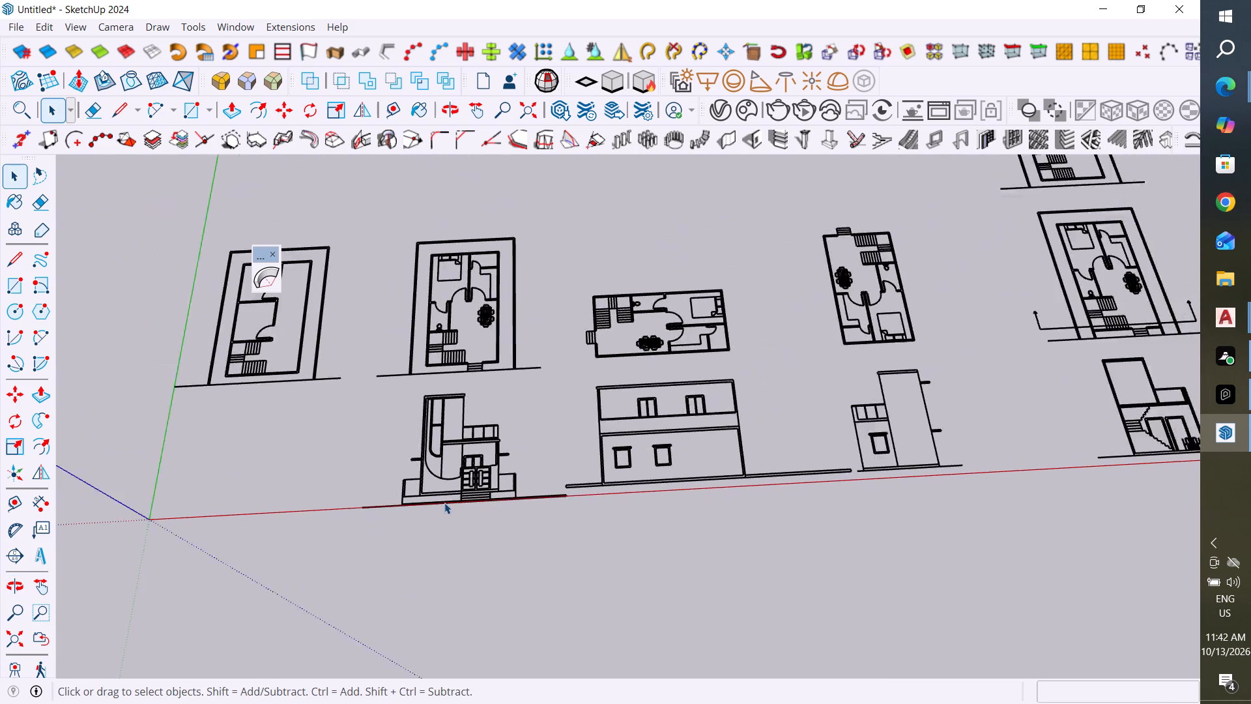
scroll(444, 503, down, 9)
middle_drag(443, 504, 465, 409)
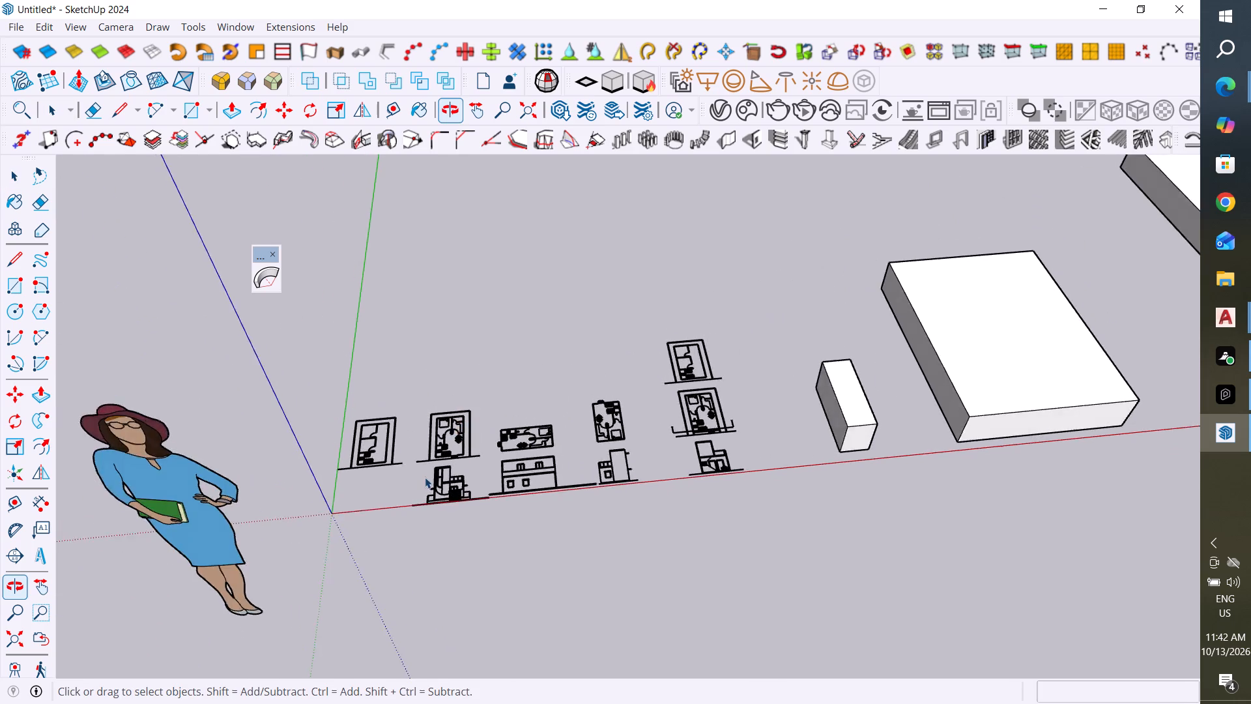
scroll(422, 482, up, 11)
middle_drag(519, 557, 491, 545)
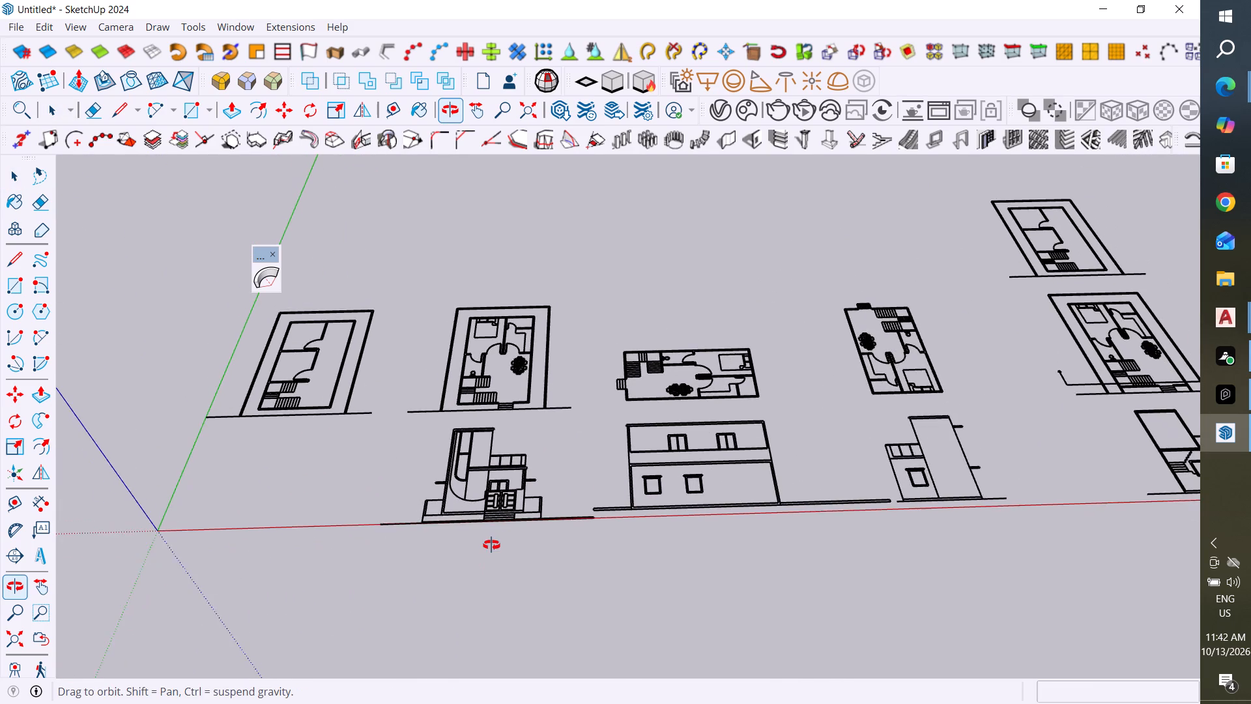
middle_drag(491, 545, 485, 570)
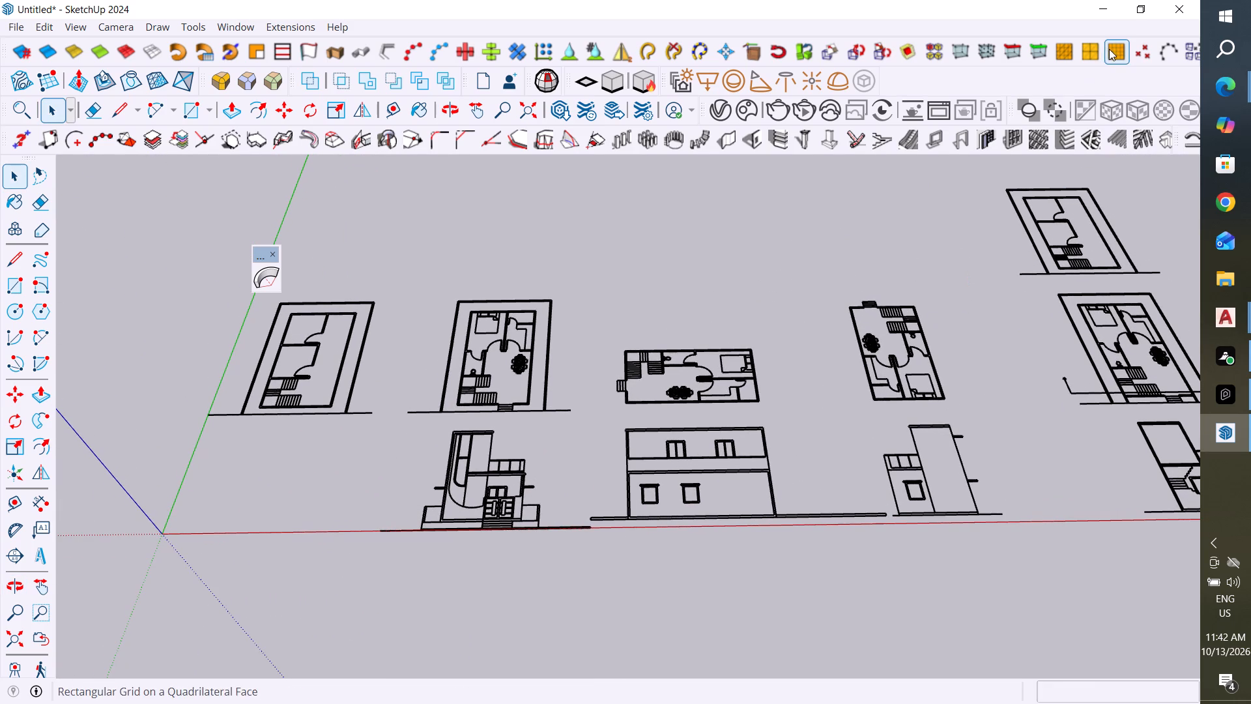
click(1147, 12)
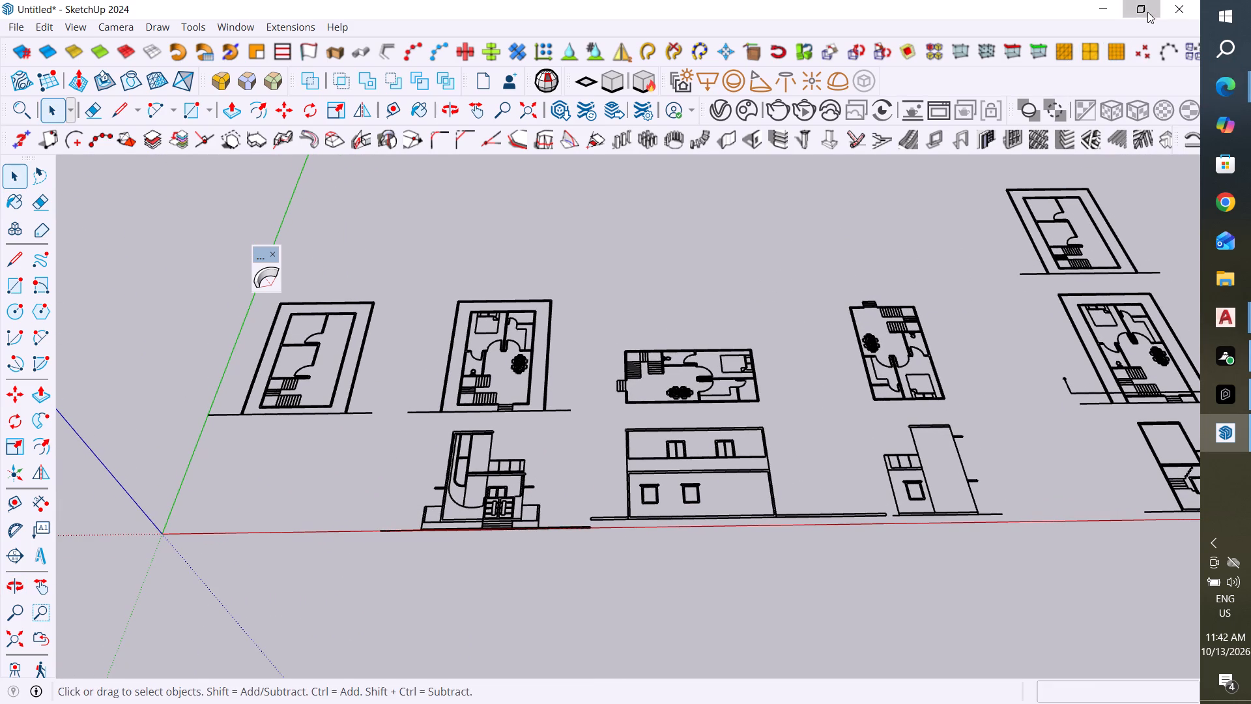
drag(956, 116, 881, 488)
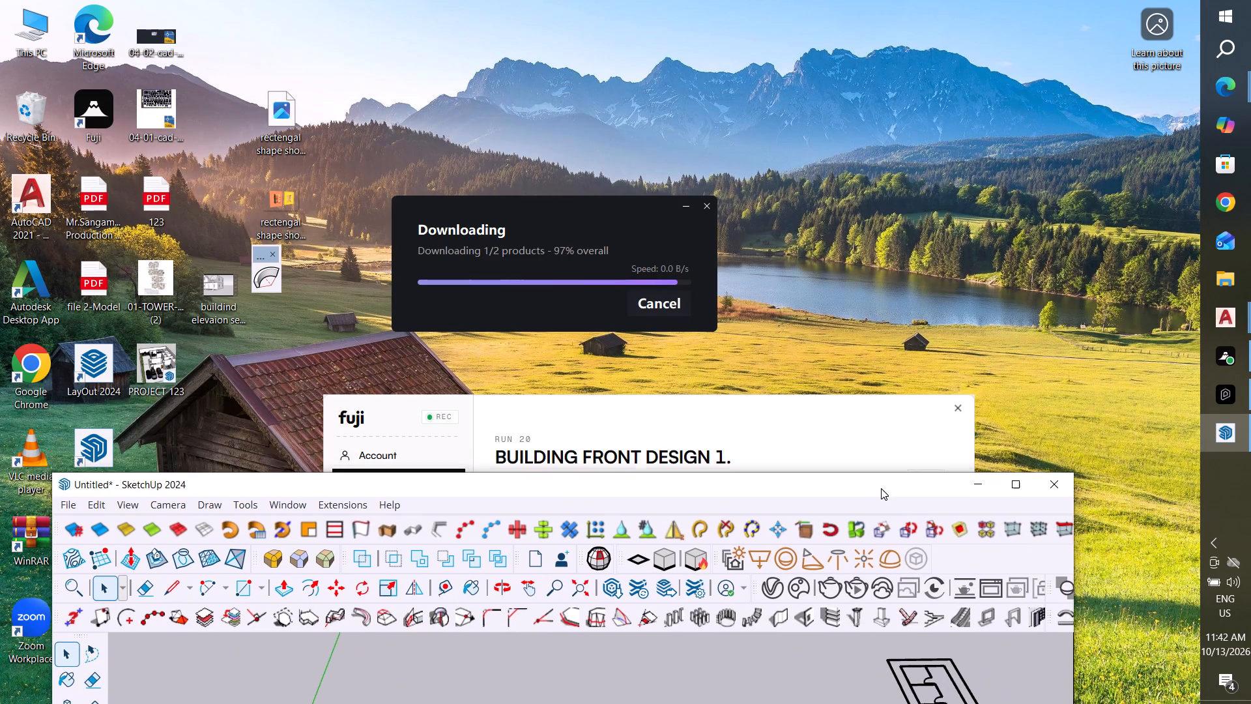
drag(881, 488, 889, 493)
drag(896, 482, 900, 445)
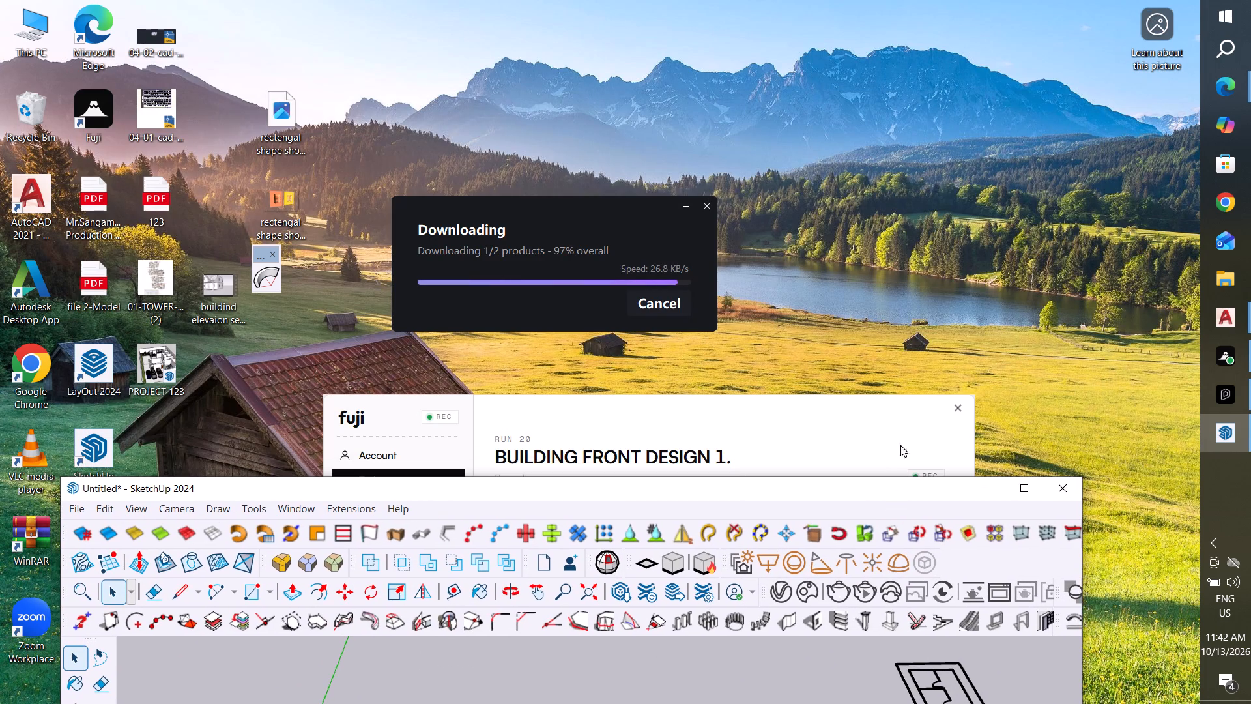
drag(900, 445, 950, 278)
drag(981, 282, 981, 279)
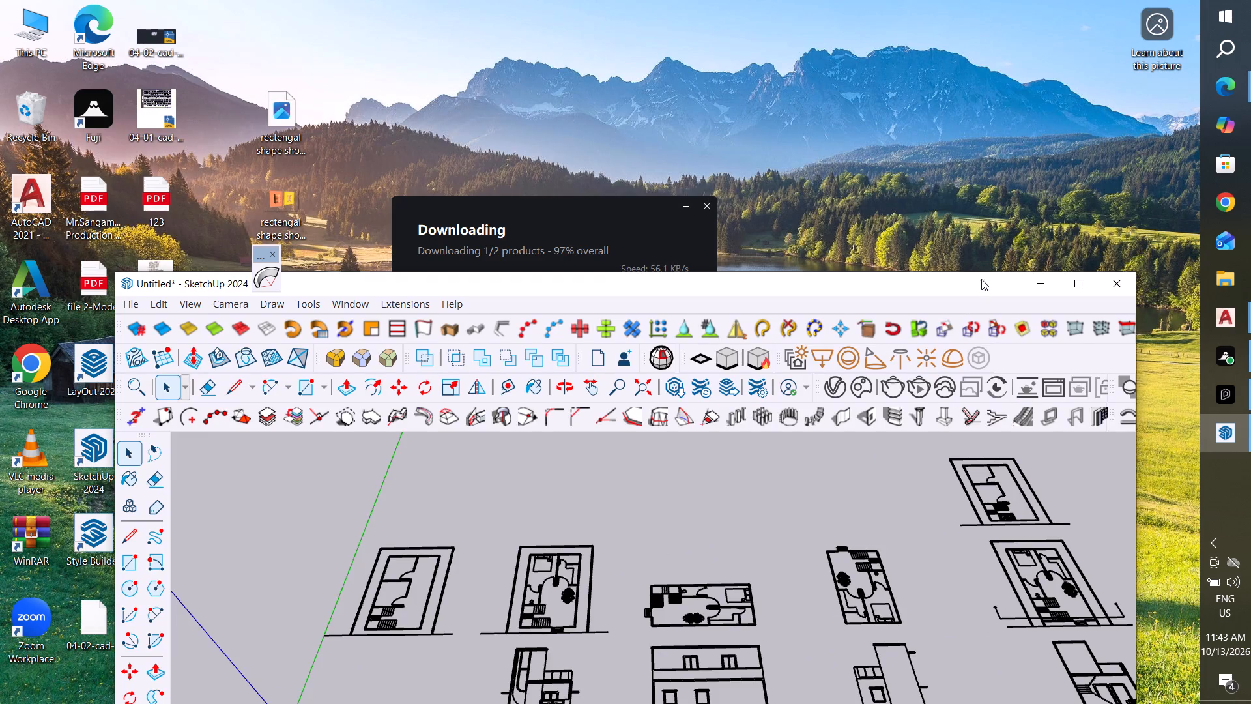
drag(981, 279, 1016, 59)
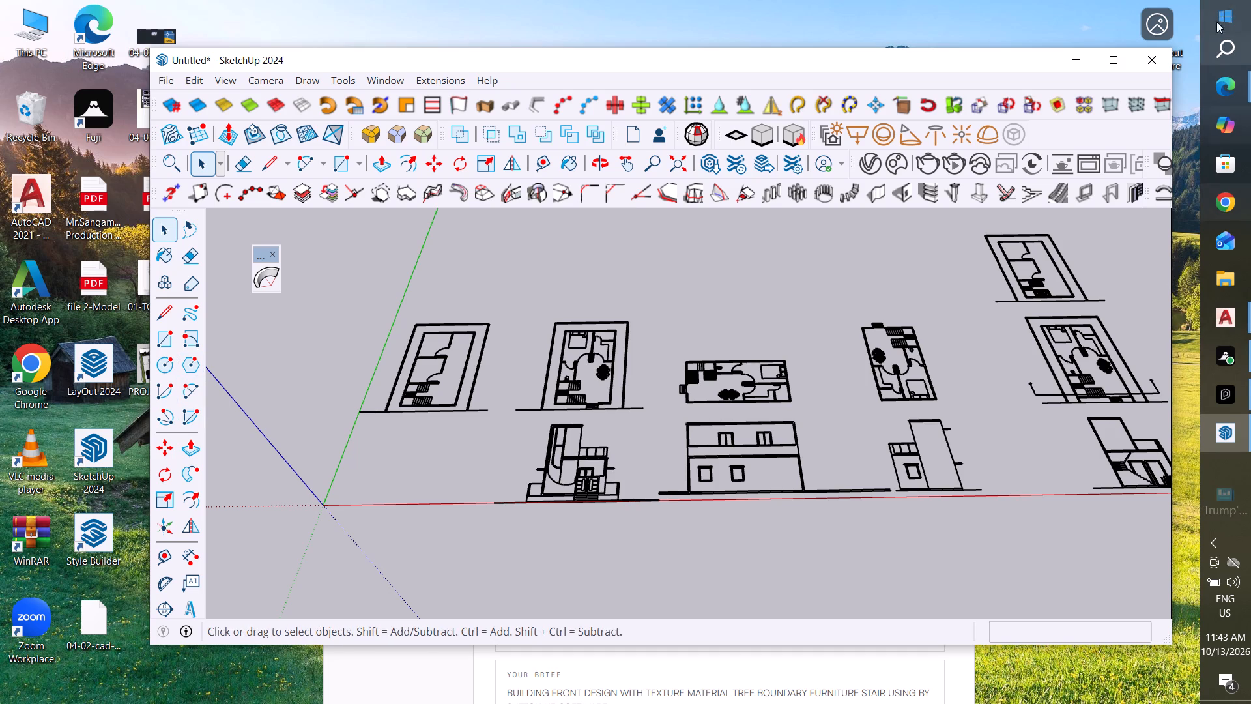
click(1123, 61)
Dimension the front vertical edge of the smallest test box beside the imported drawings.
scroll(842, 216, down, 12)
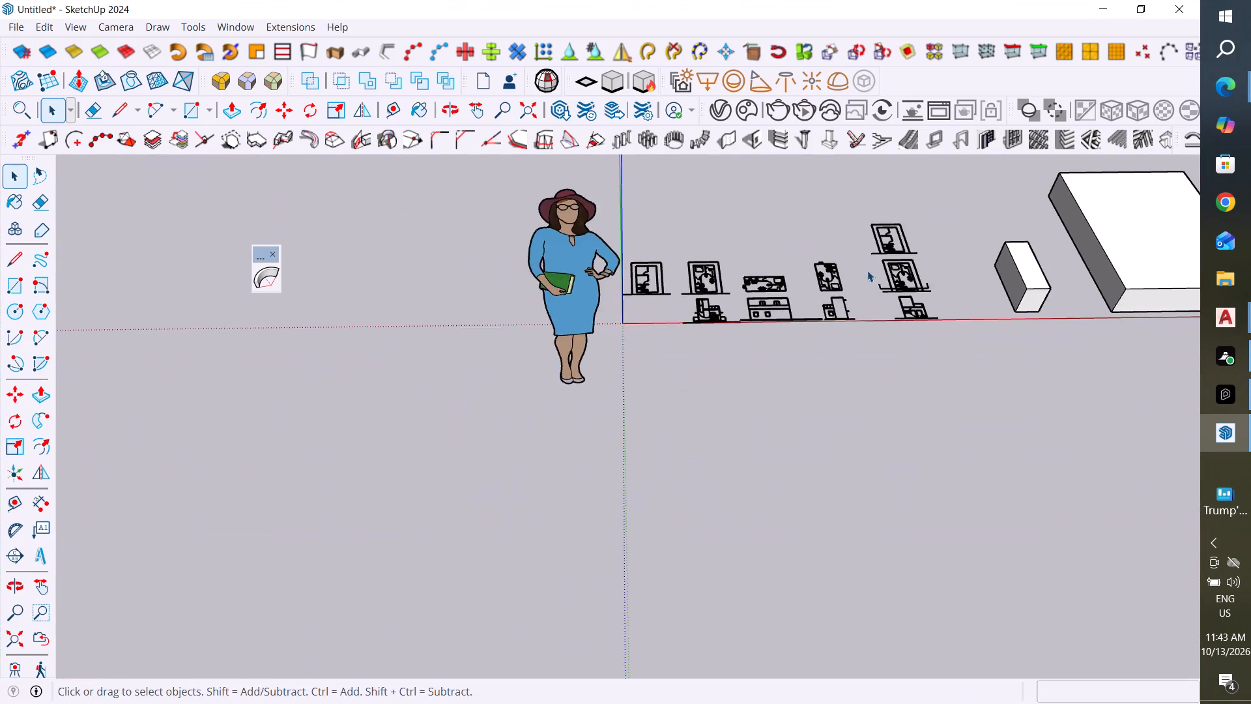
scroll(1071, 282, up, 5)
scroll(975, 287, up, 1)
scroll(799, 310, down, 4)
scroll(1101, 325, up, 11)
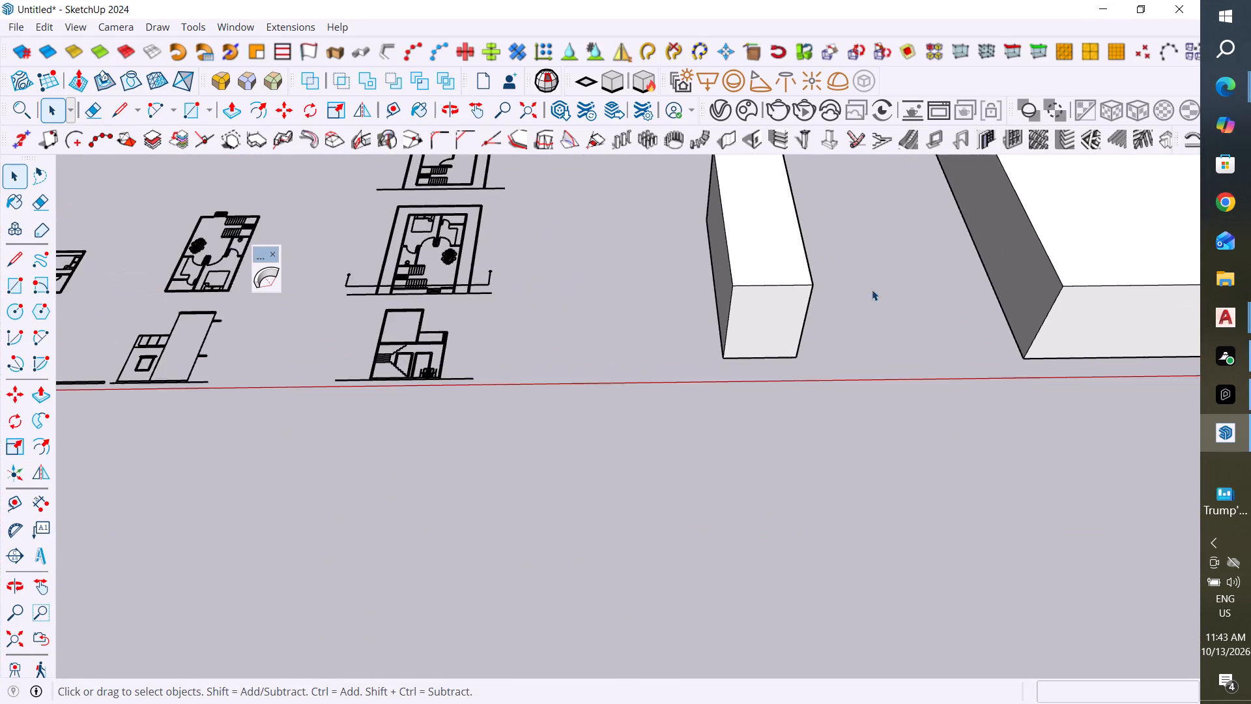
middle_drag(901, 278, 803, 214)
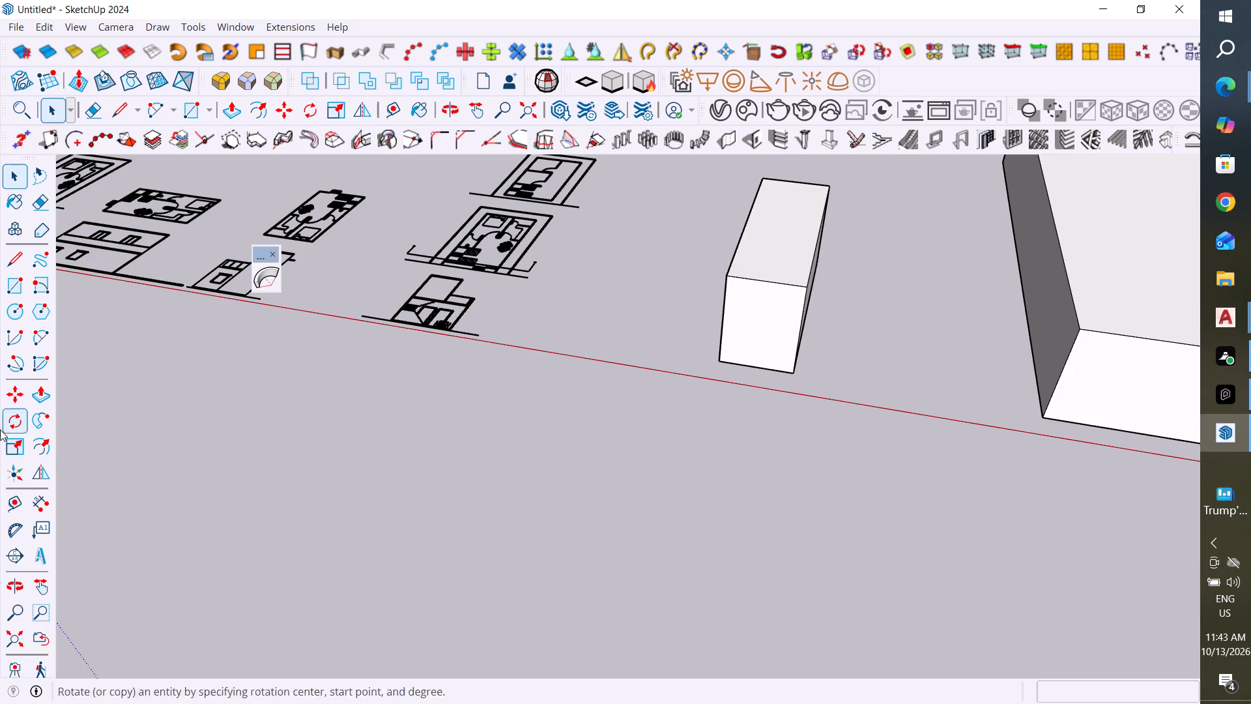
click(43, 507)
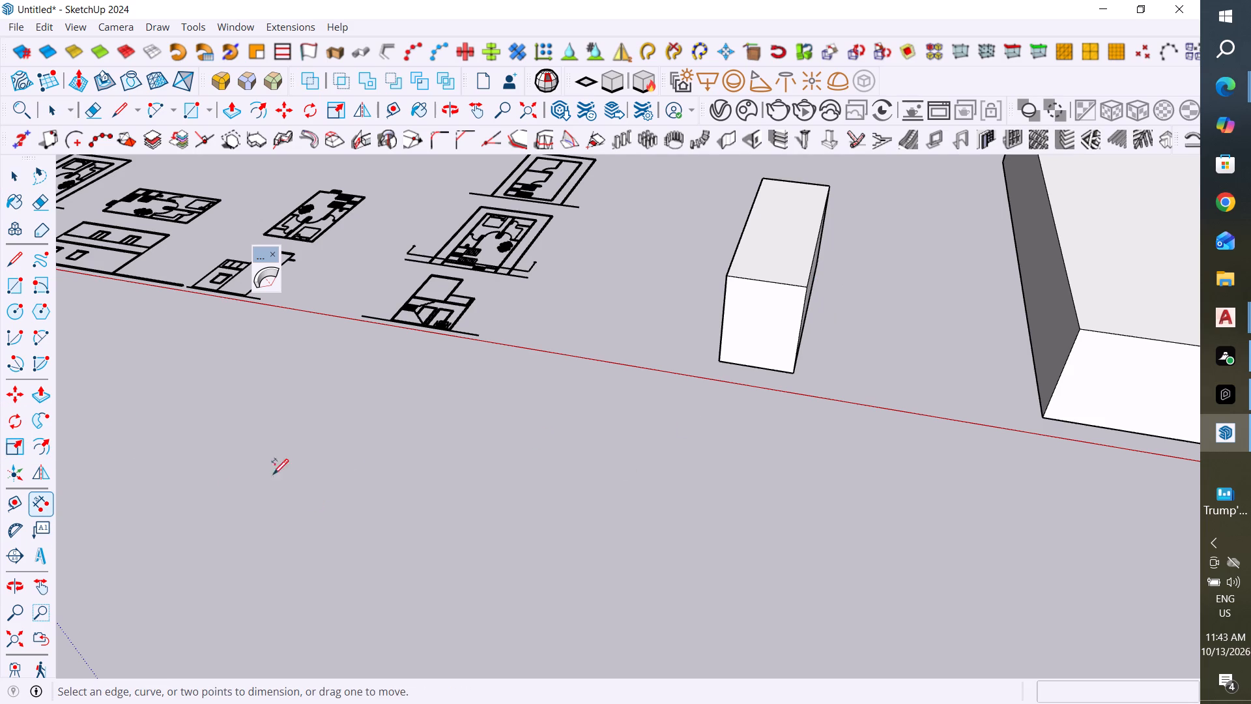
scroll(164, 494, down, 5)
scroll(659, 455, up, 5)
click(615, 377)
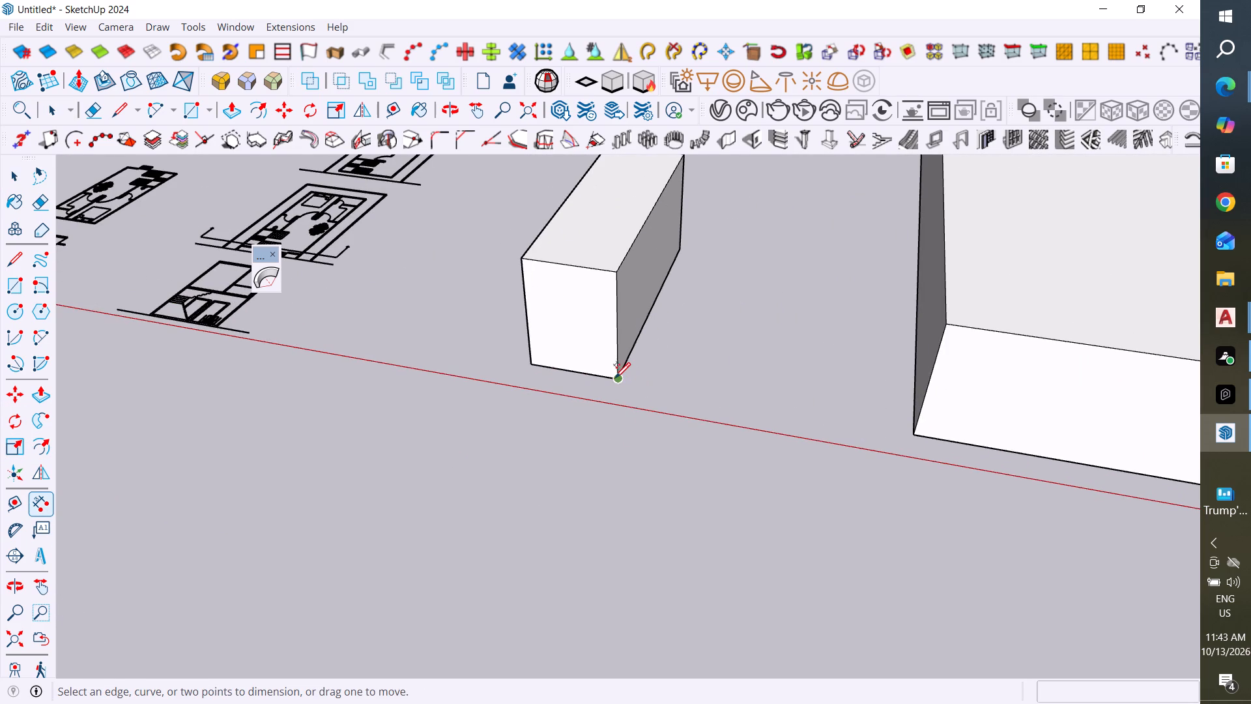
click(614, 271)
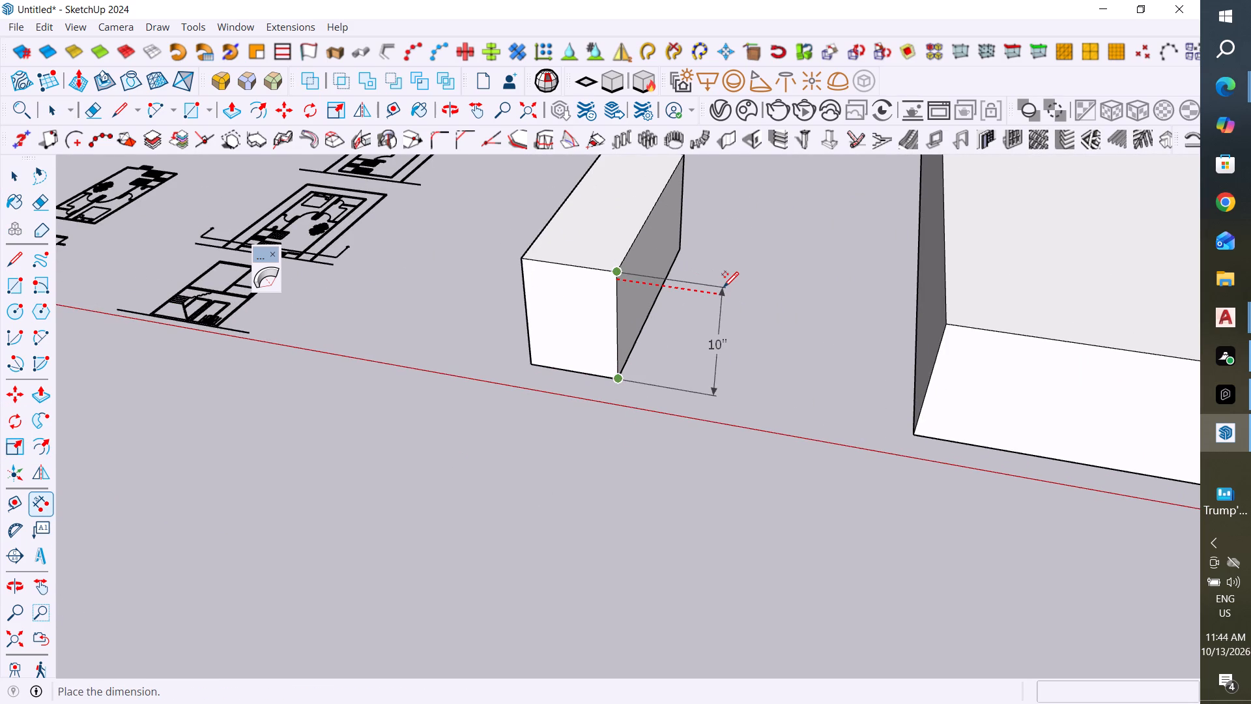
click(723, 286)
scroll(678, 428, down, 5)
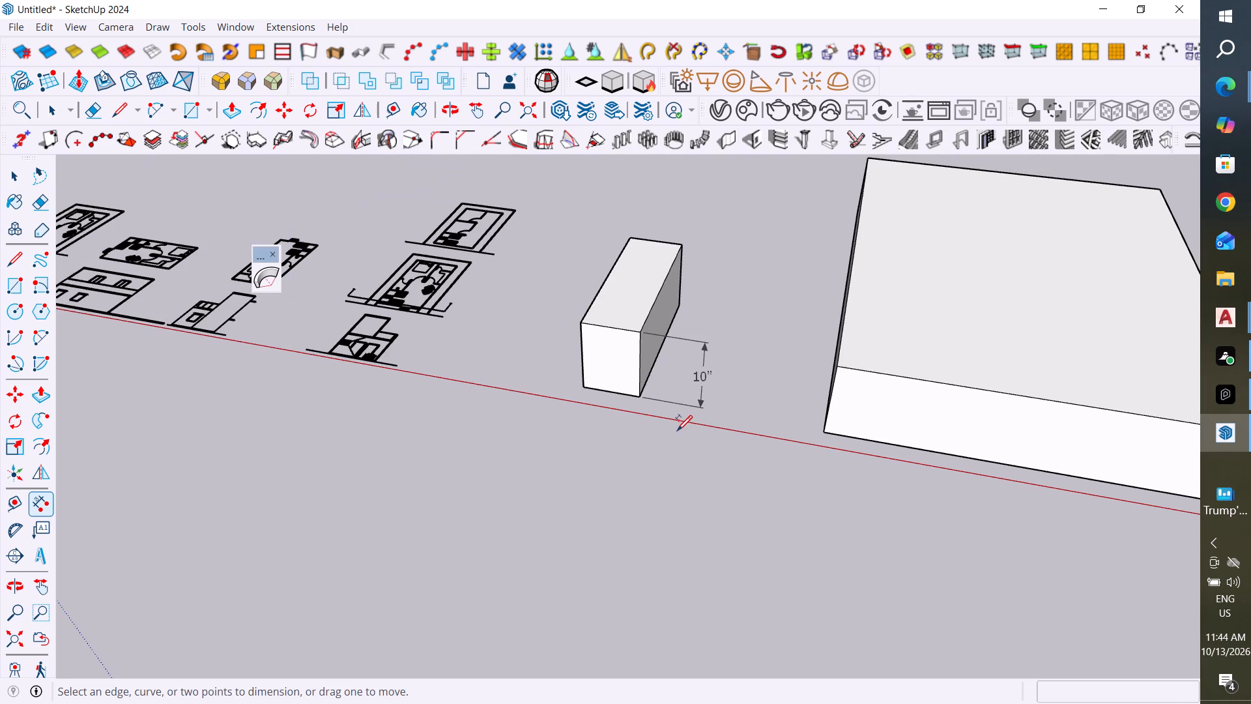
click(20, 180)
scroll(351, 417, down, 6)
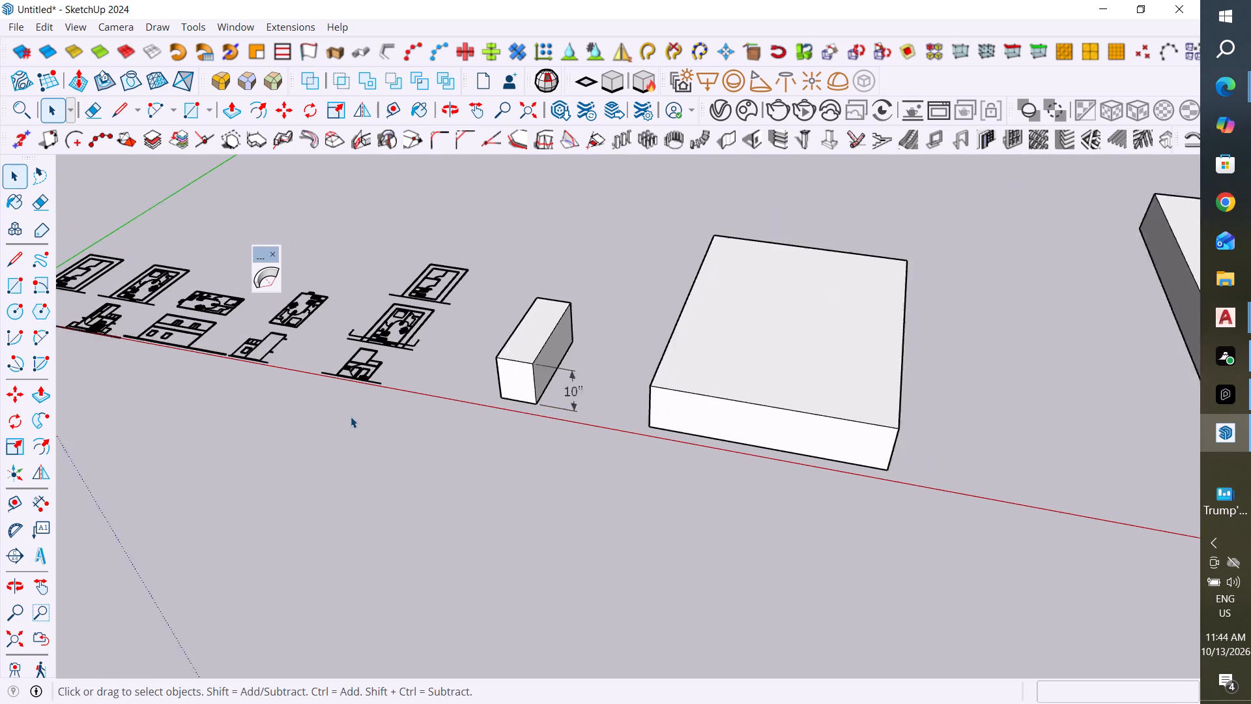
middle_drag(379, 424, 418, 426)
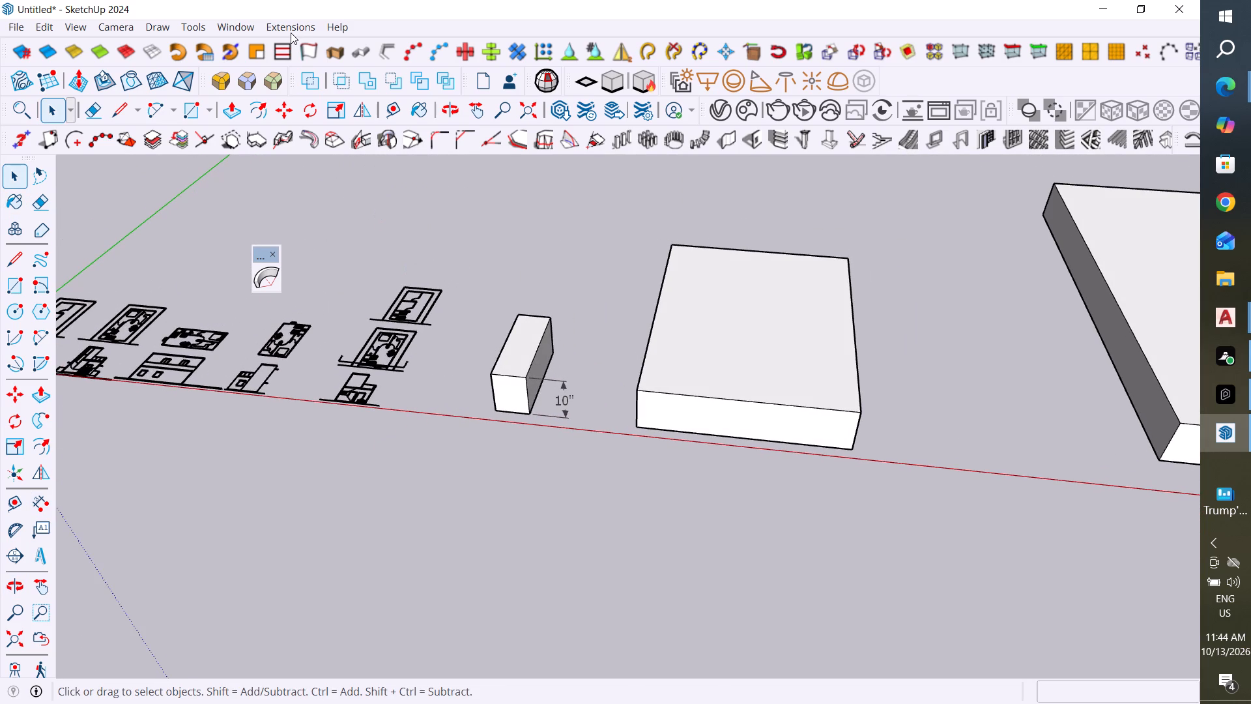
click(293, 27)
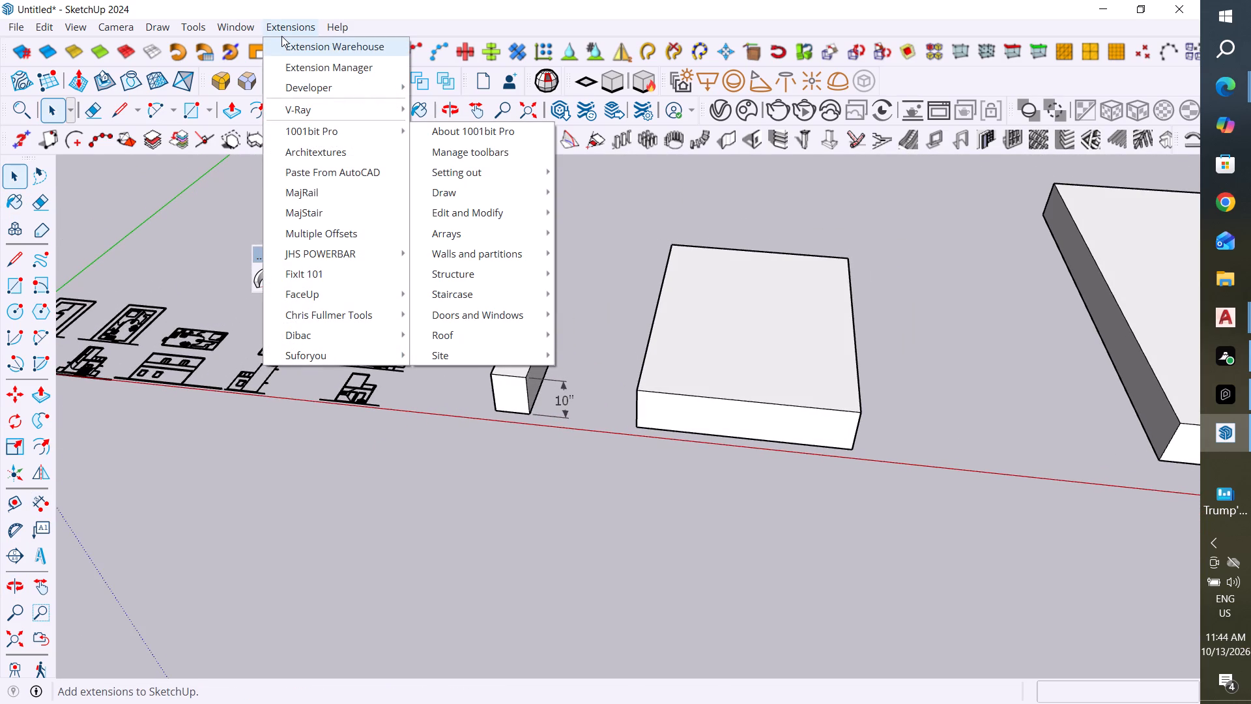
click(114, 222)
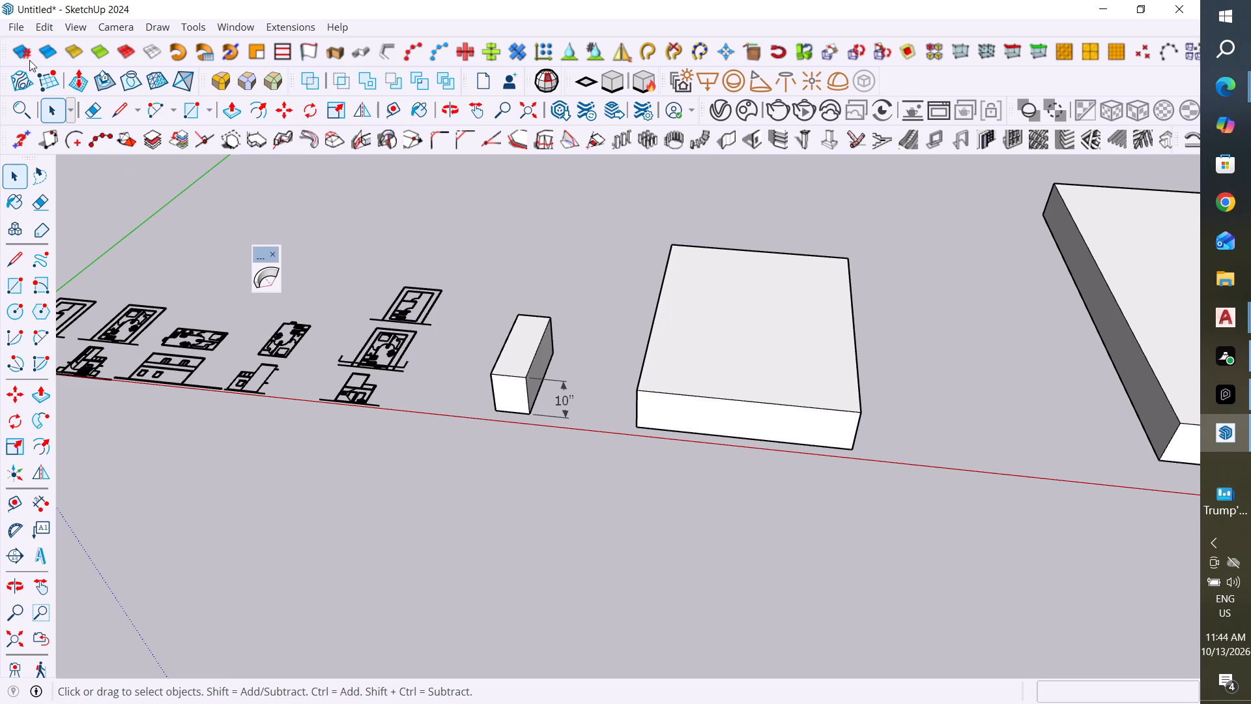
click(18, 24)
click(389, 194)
Delete the imported drawings together with the three test boxes and the dimension, keeping the scale figure.
scroll(590, 323, down, 12)
drag(943, 220, 482, 374)
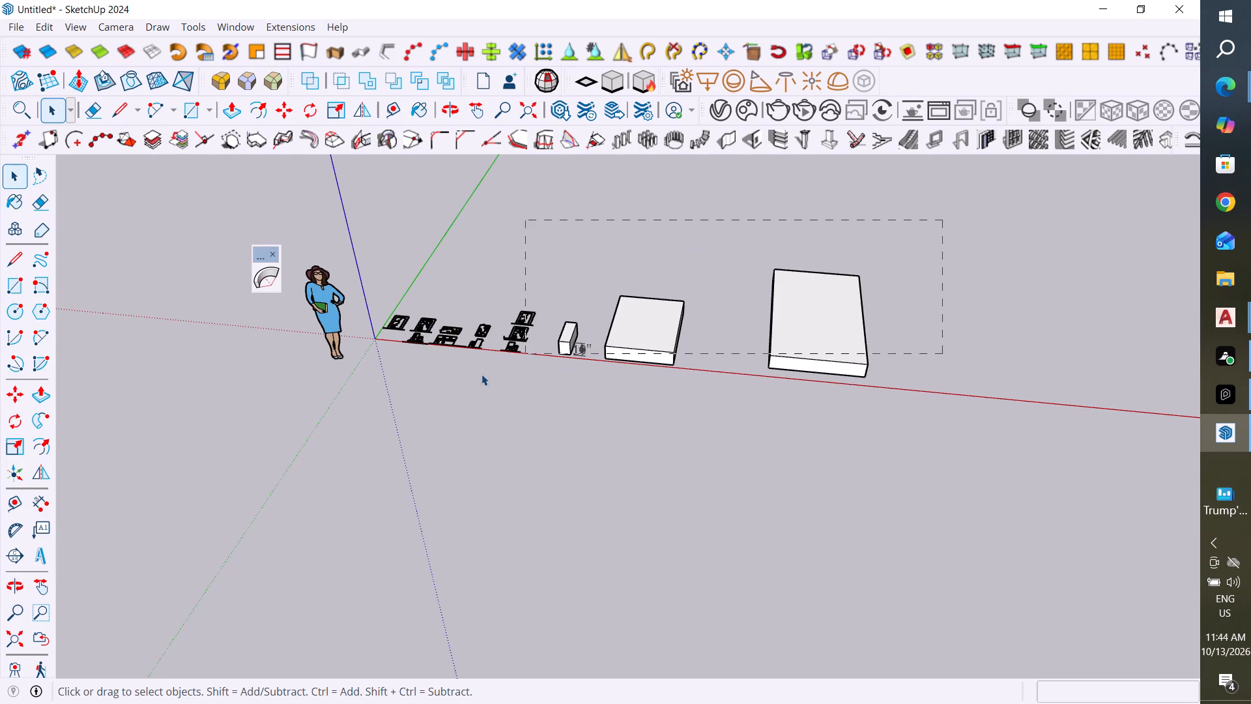
drag(482, 374, 376, 416)
key(Delete)
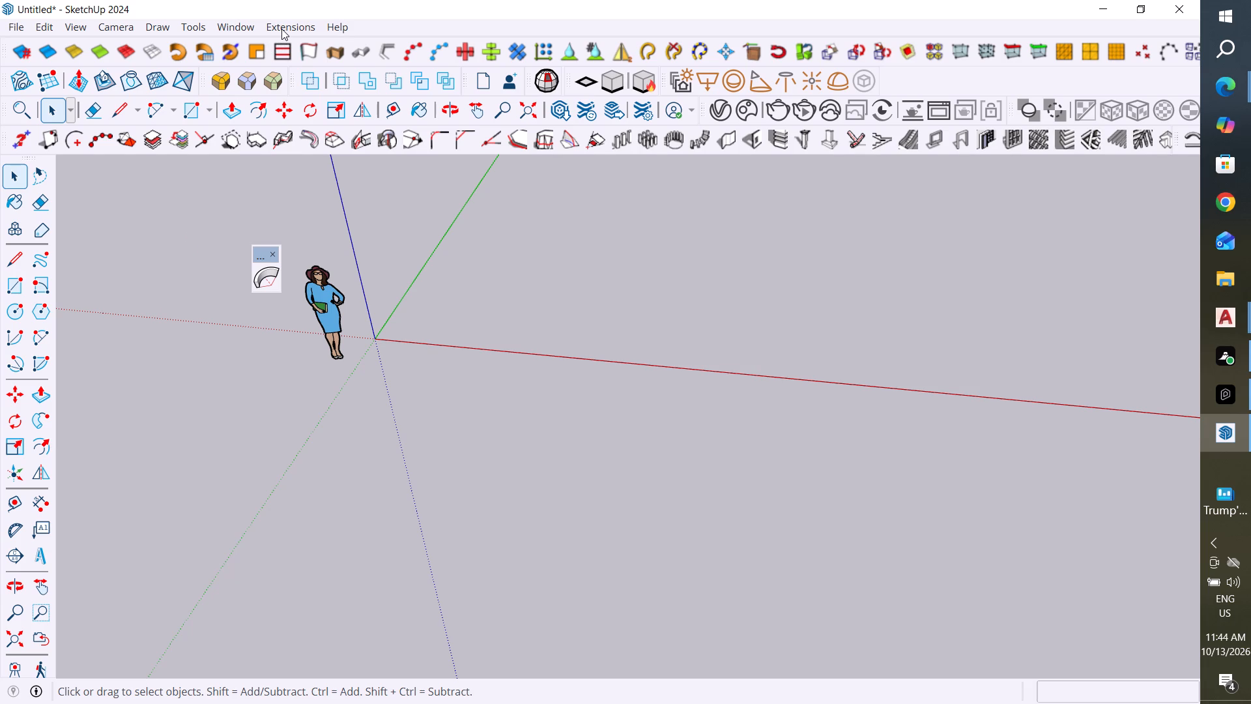
Import the FRONT DESIGN BUILDING 1 drawing with its import units set to Inches.
click(11, 25)
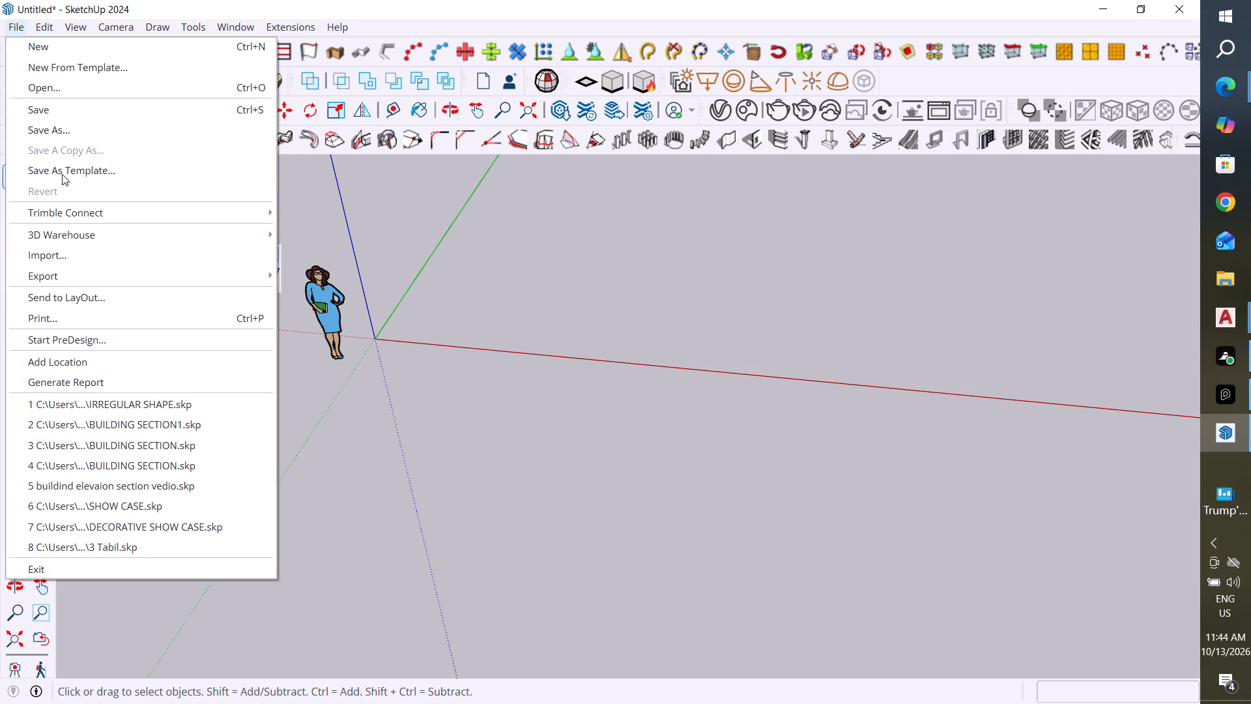
click(76, 257)
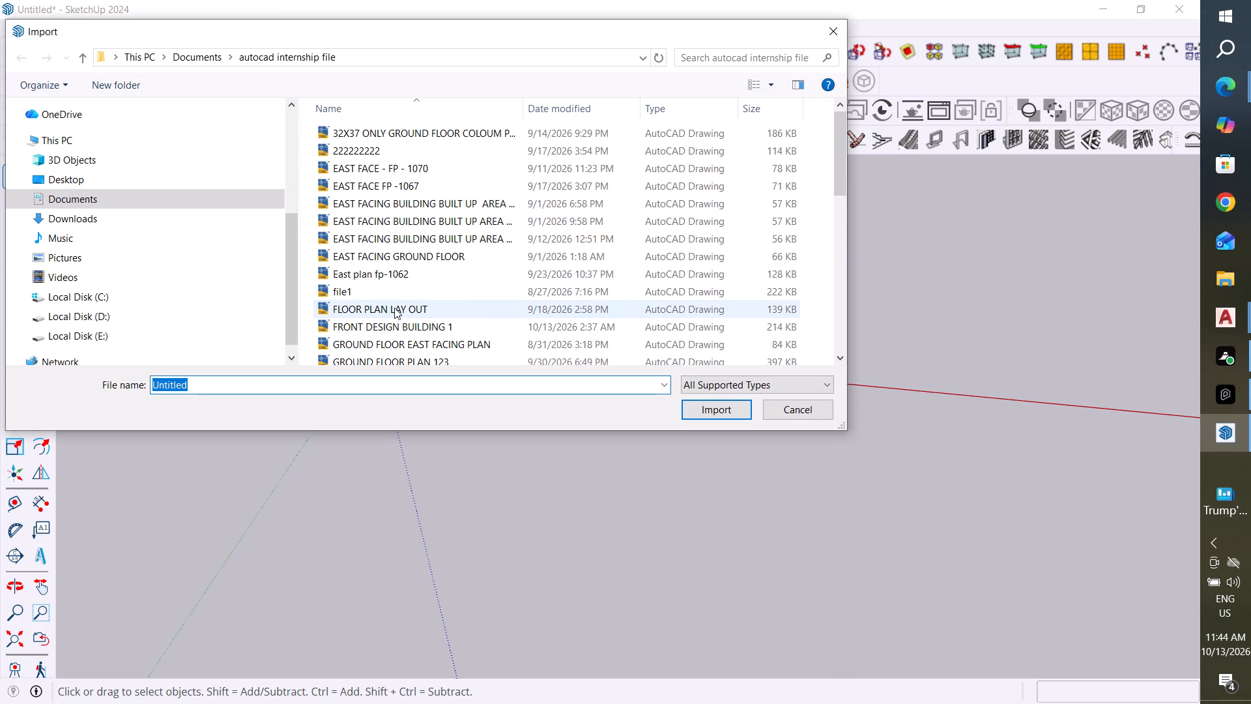
scroll(394, 308, down, 1)
click(418, 282)
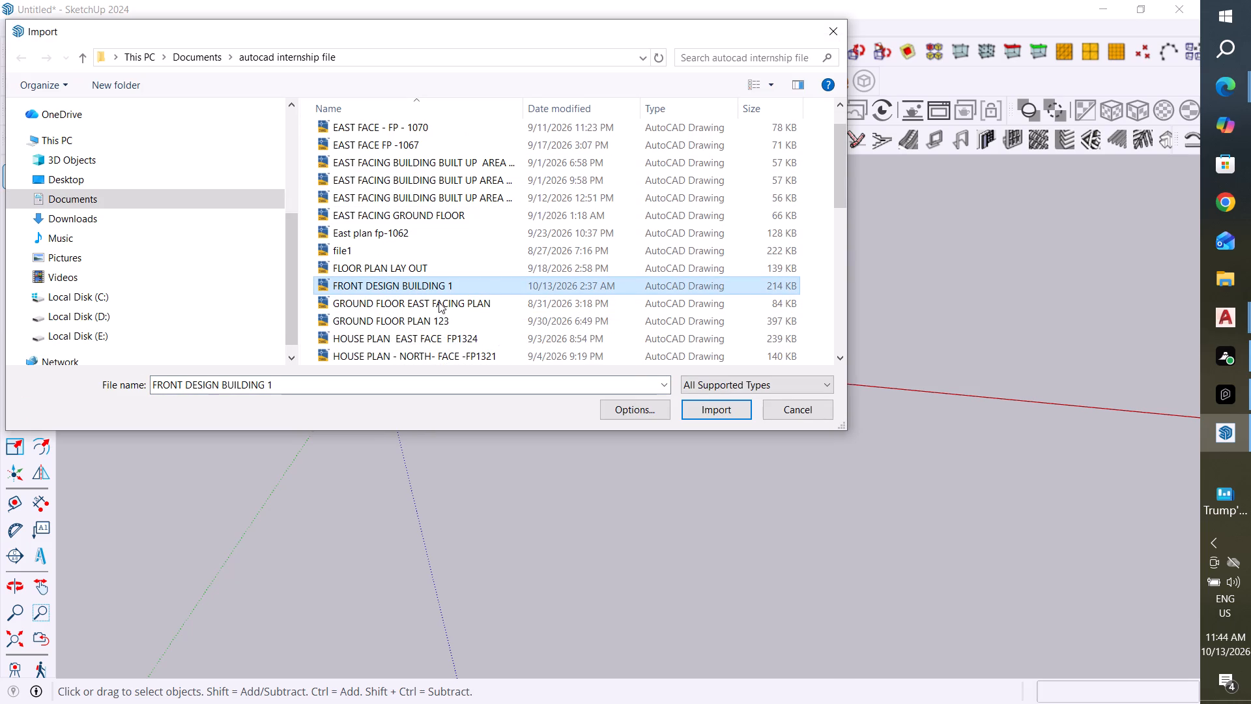
click(632, 407)
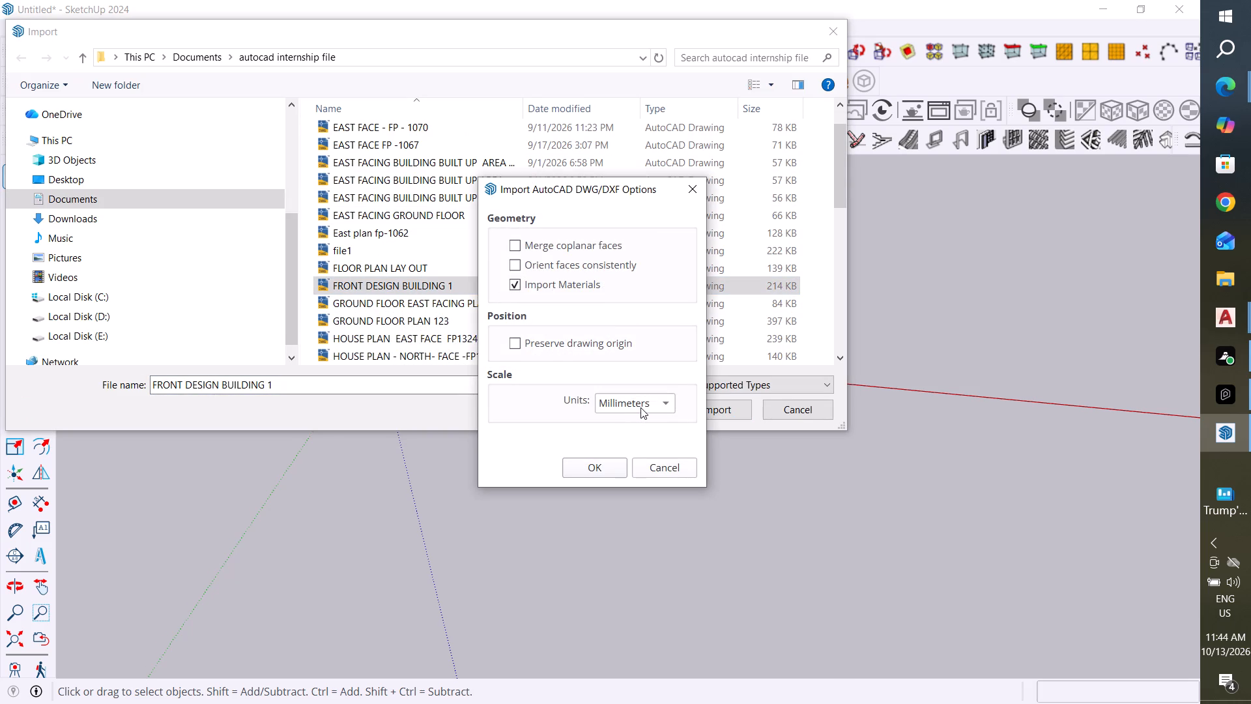
click(640, 407)
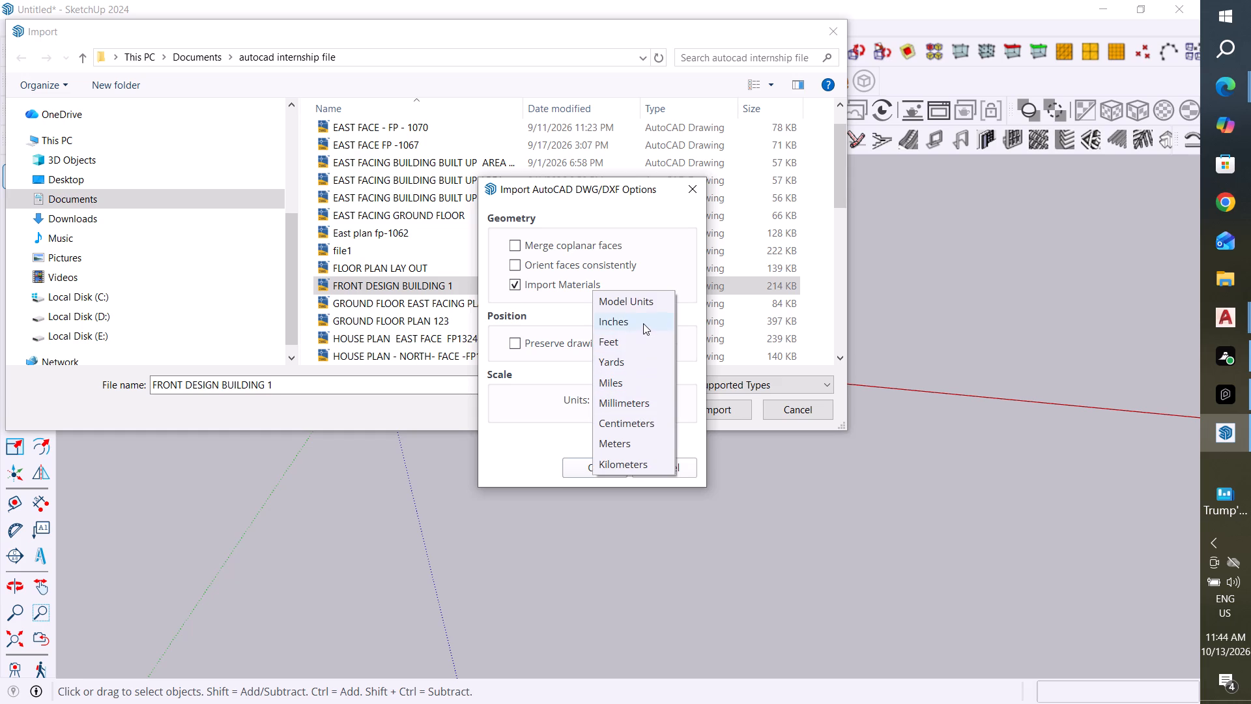
click(644, 323)
click(598, 469)
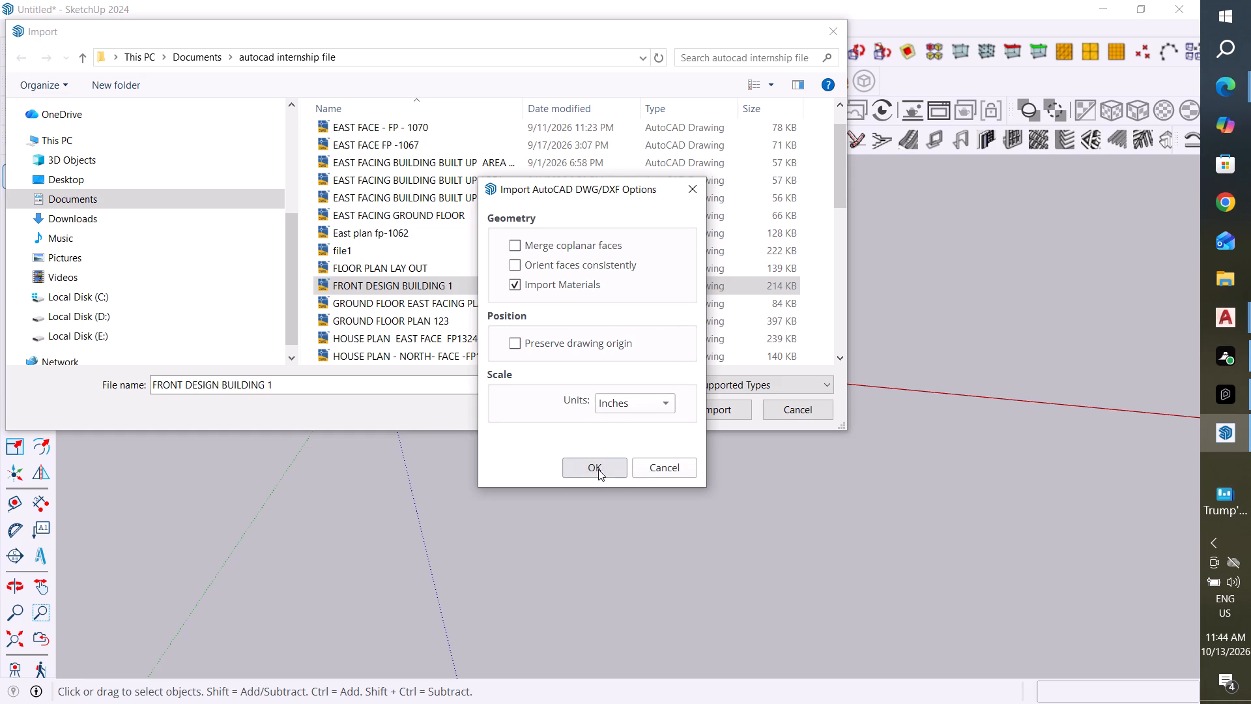
click(712, 413)
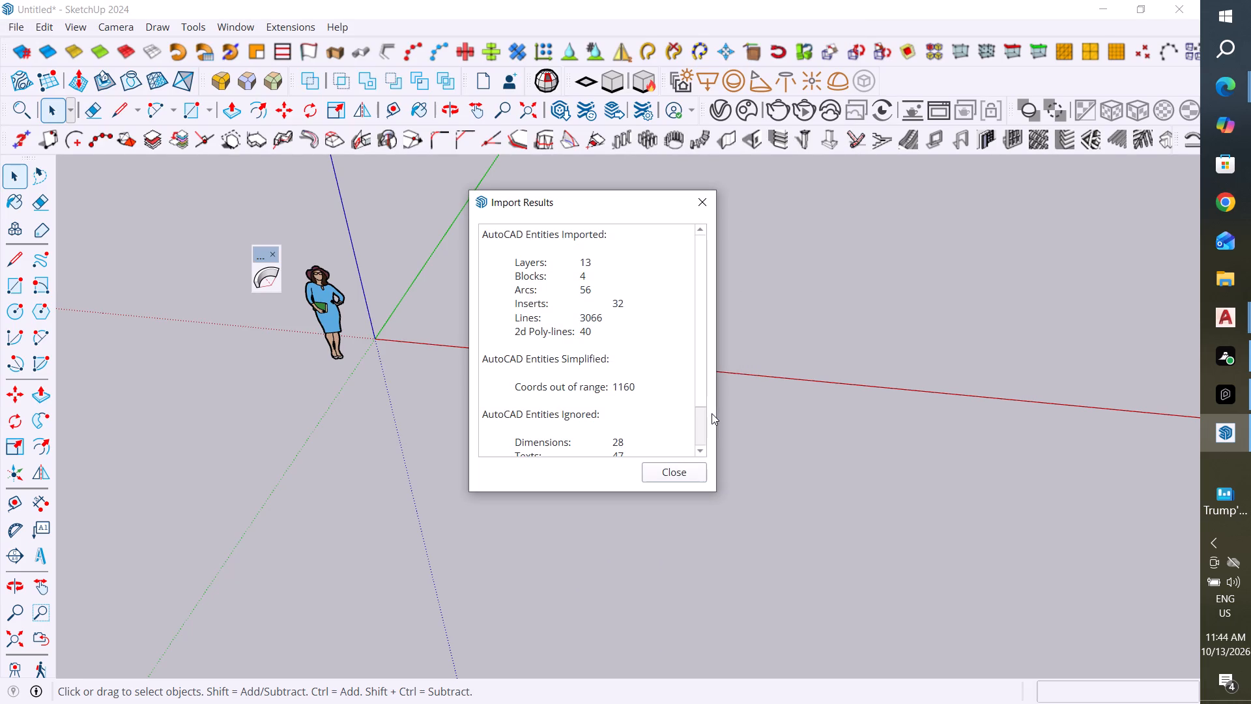
click(677, 473)
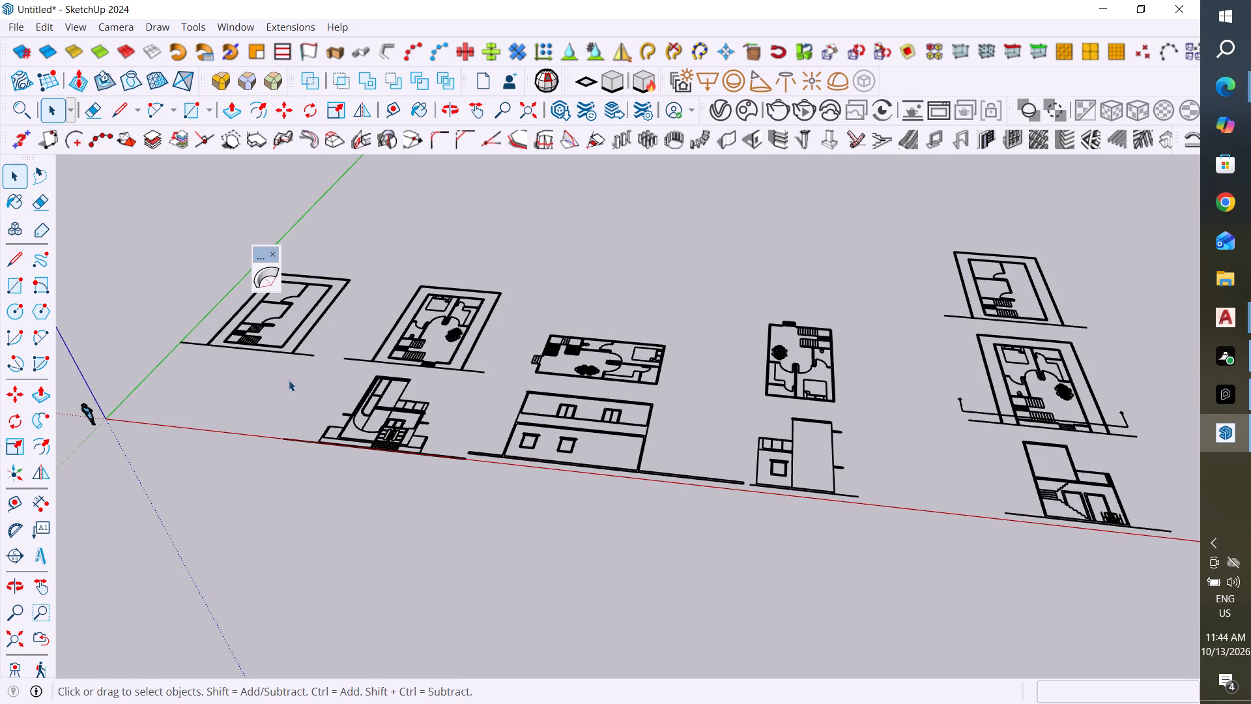
Draw a rectangle about 98" by 246" over the tall blank wall of the side elevation with one window.
middle_drag(363, 488, 381, 499)
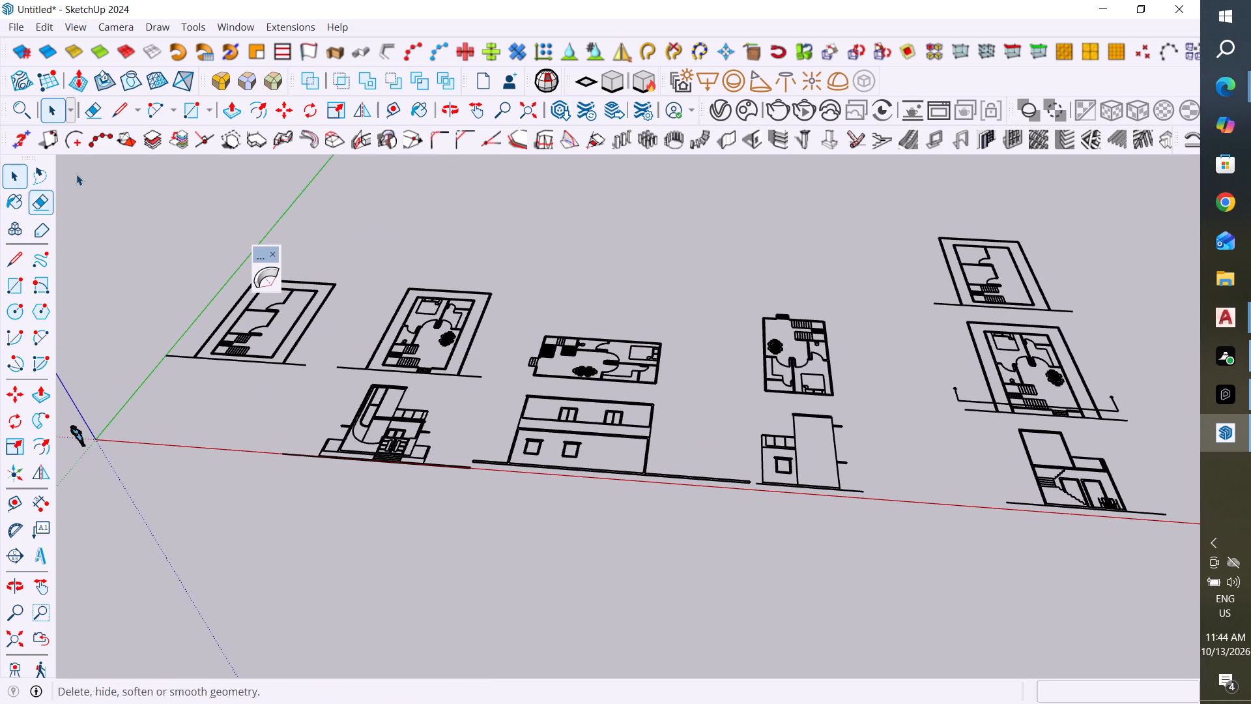
click(13, 283)
scroll(859, 542, up, 9)
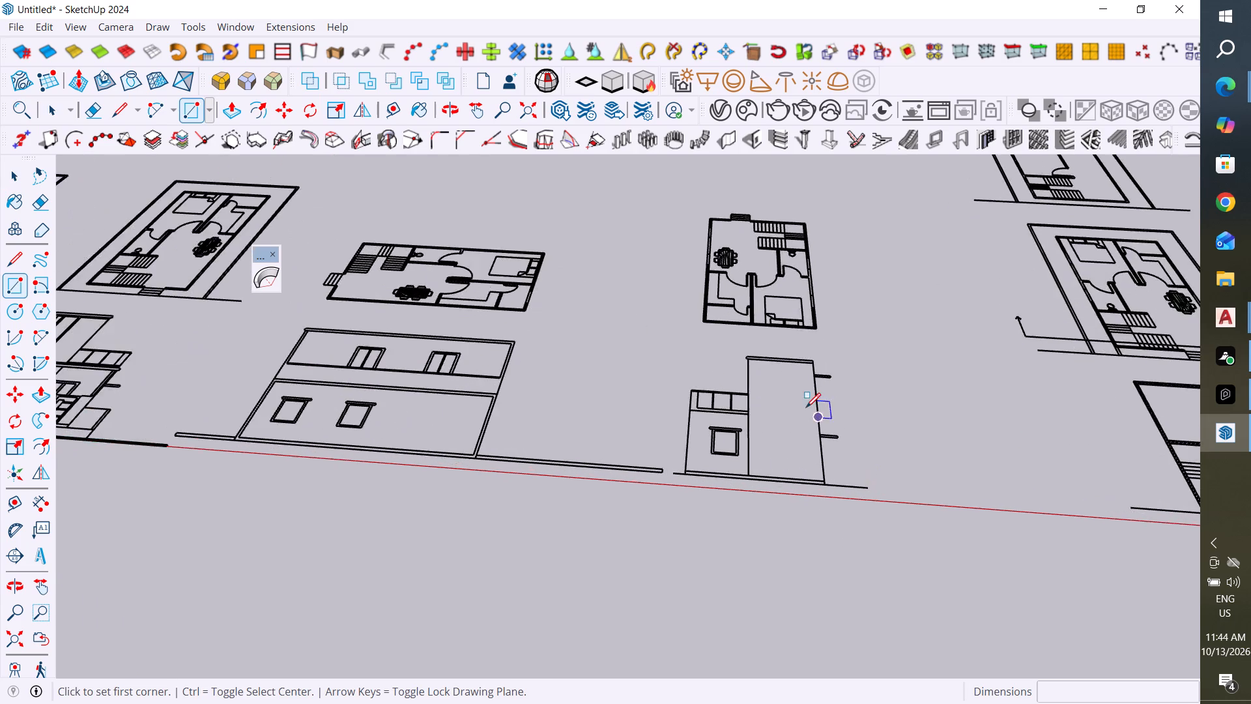
scroll(806, 407, up, 2)
click(723, 338)
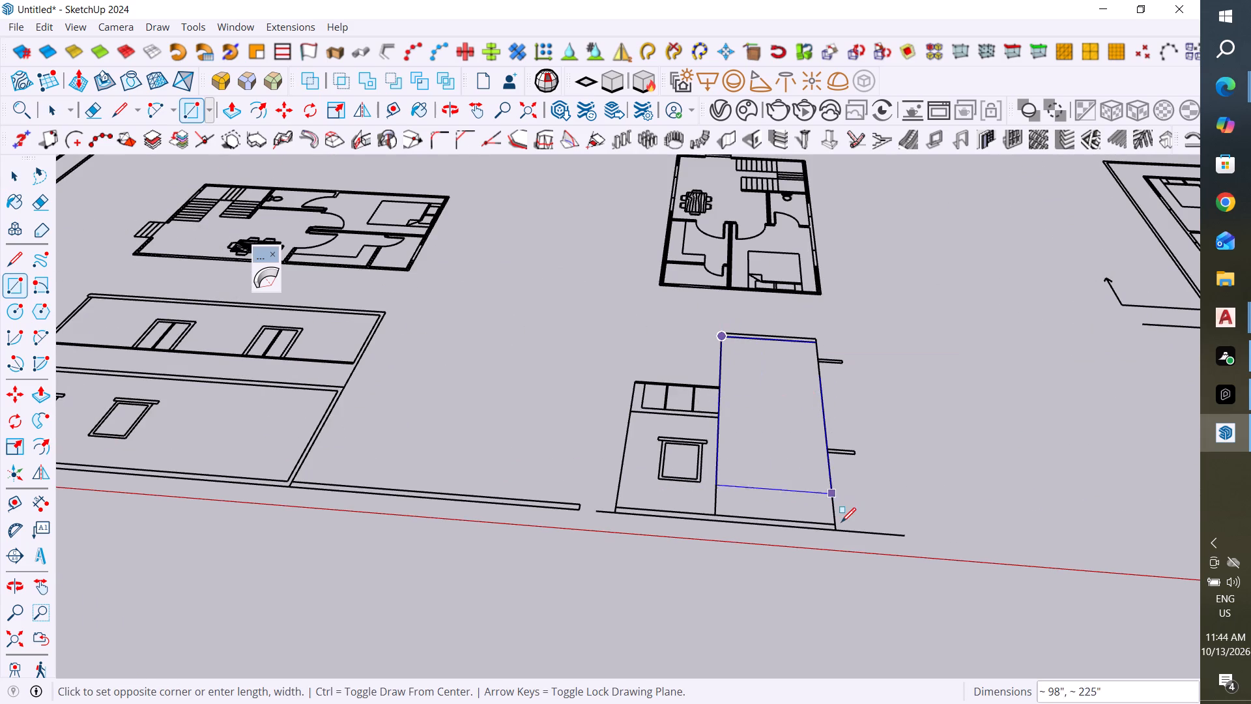
click(839, 523)
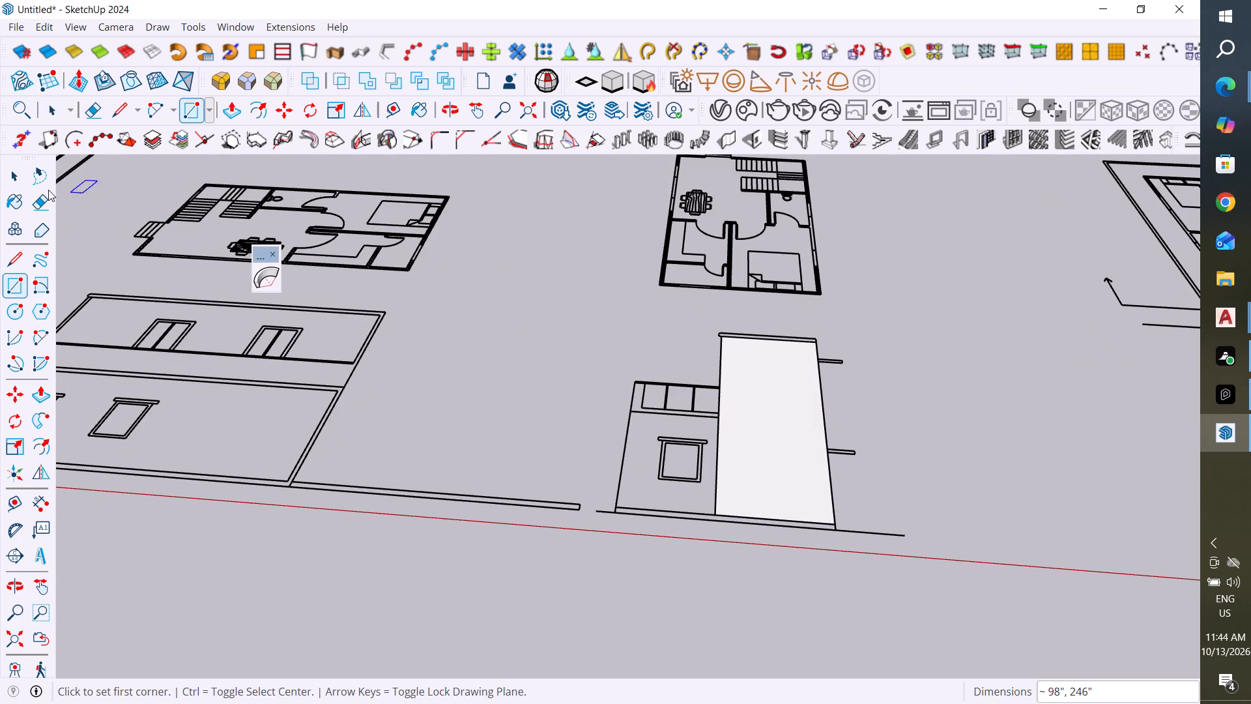
Extrude the tall wall rectangle on the side elevation by 10" with Push/Pull.
click(15, 183)
click(218, 108)
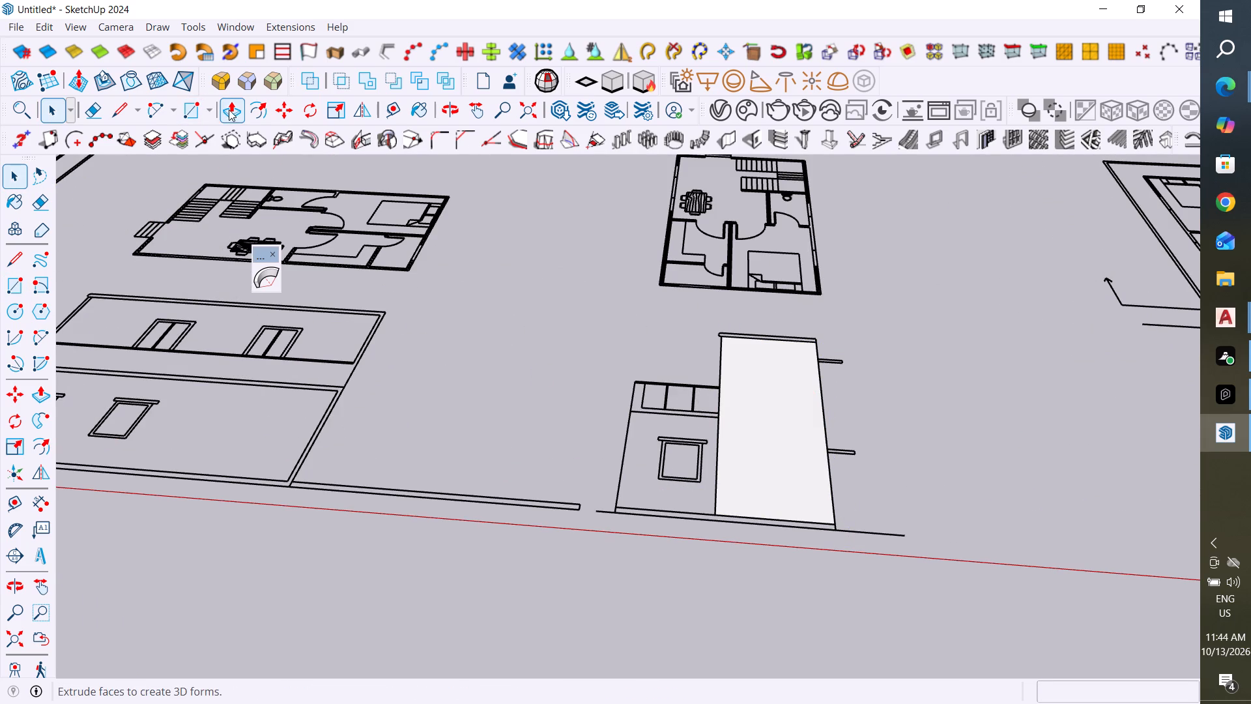
click(229, 110)
click(788, 477)
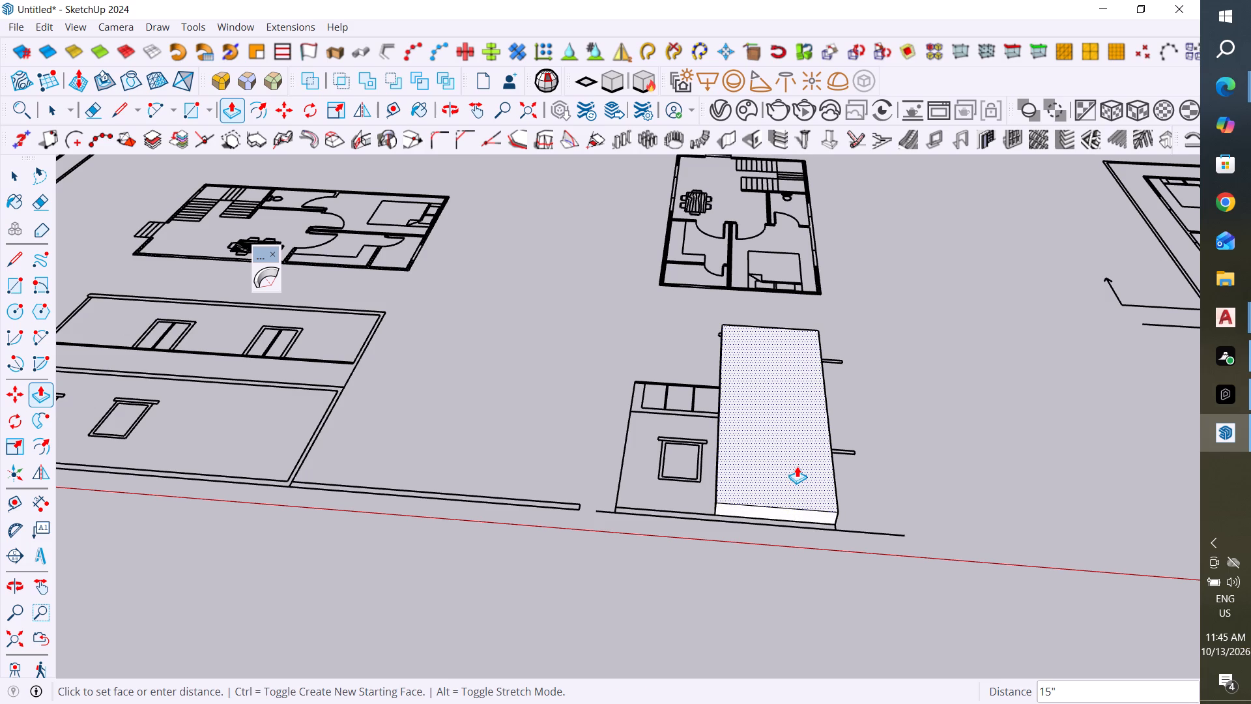
text(10")
key(Return)
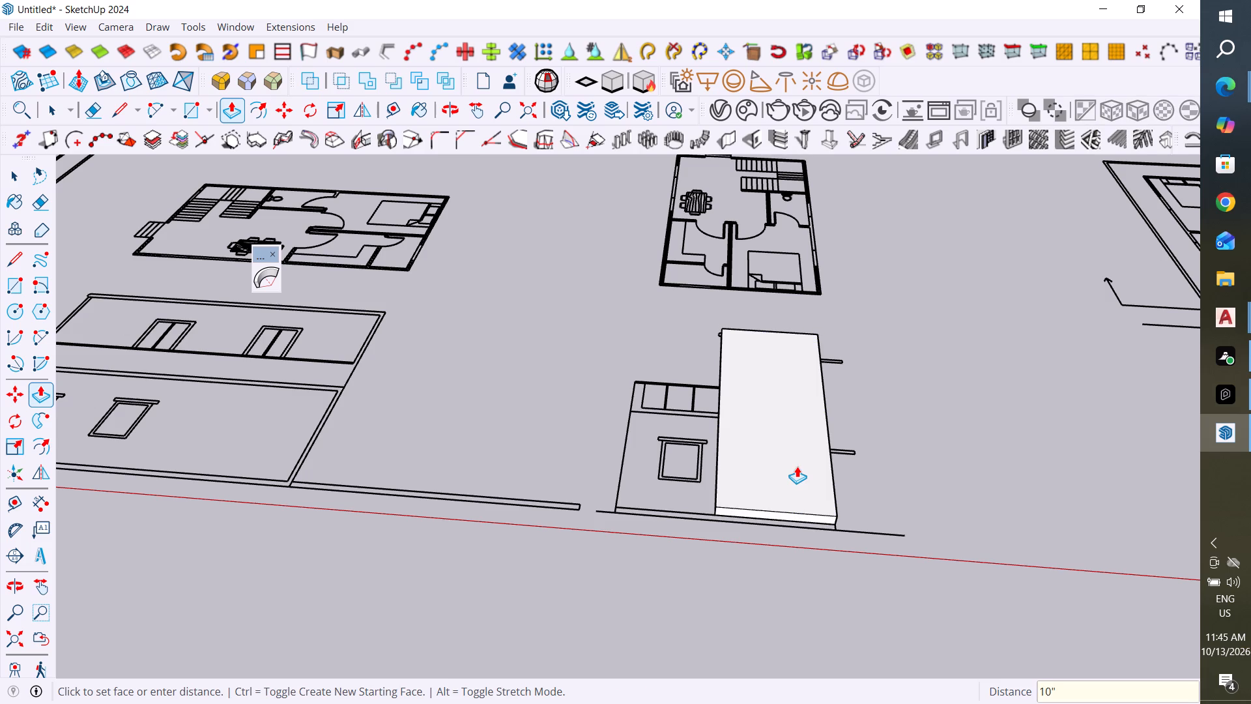
middle_drag(917, 521, 961, 445)
click(16, 173)
Examine the extruded wall among the imported drawings and the building section with the staircase up close.
scroll(749, 479, down, 5)
middle_drag(850, 447, 857, 512)
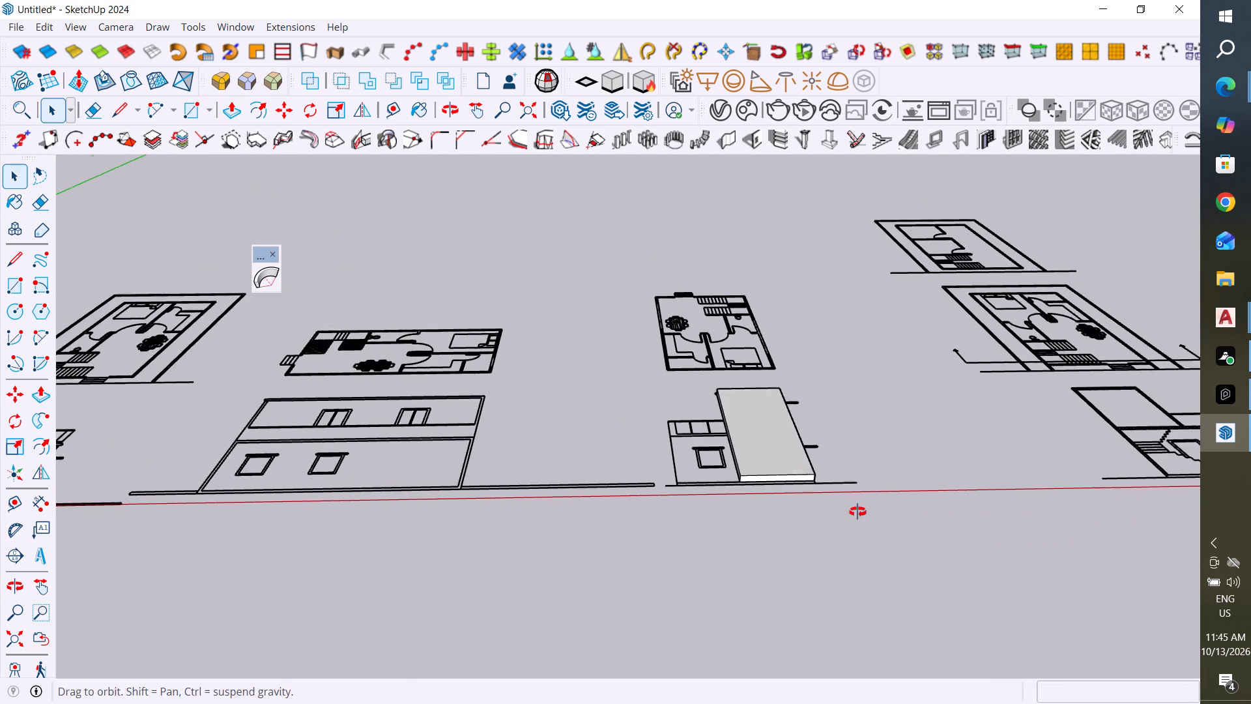
middle_drag(857, 512, 860, 596)
scroll(880, 380, down, 6)
middle_drag(885, 392, 882, 557)
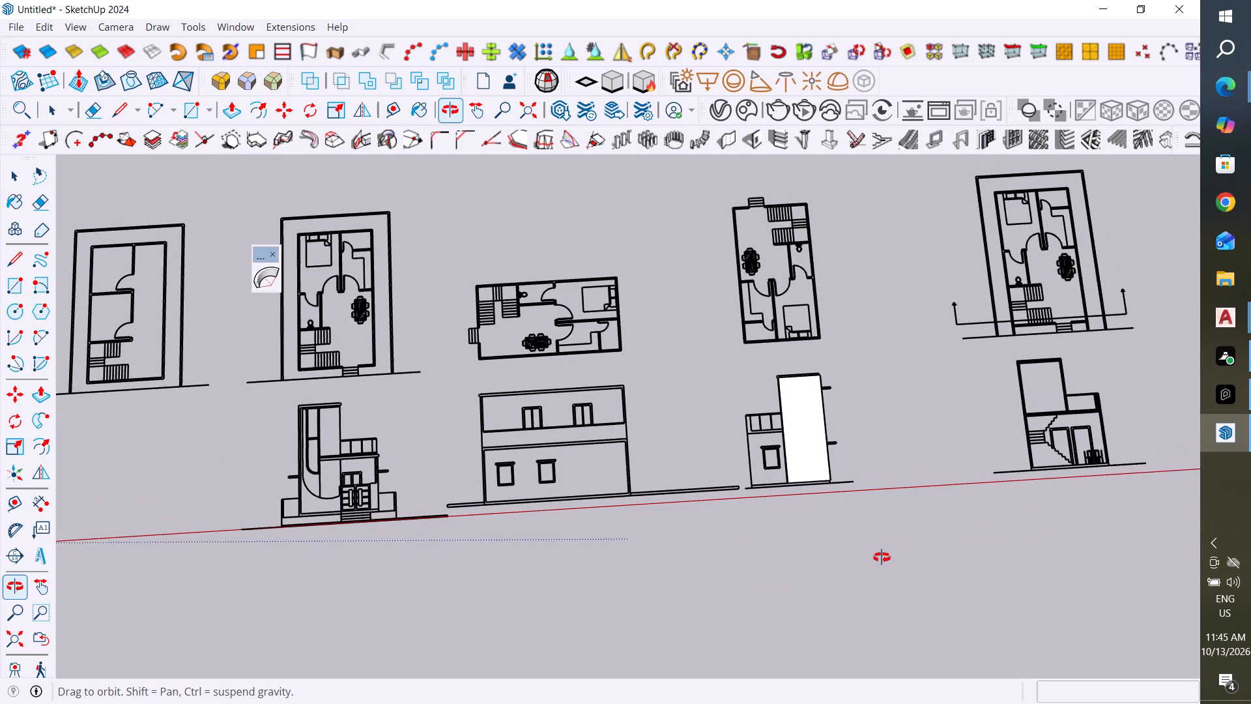
middle_drag(882, 557, 870, 574)
scroll(1130, 480, up, 15)
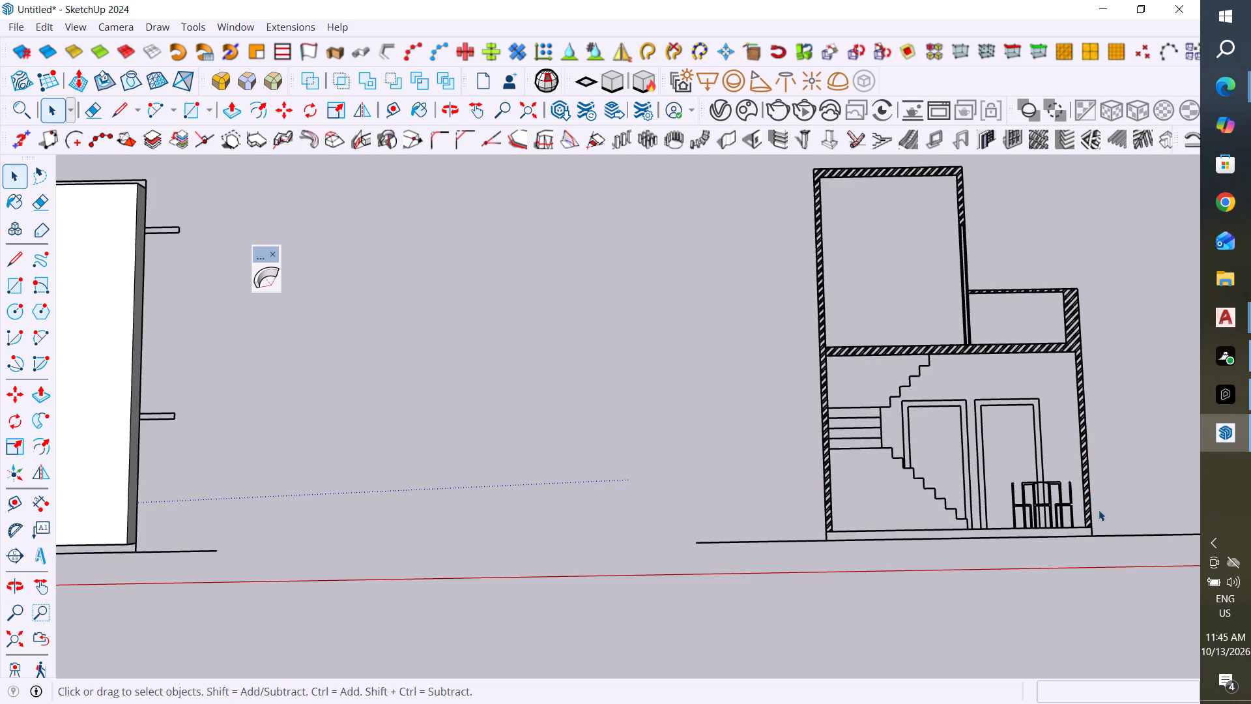
scroll(1115, 520, up, 4)
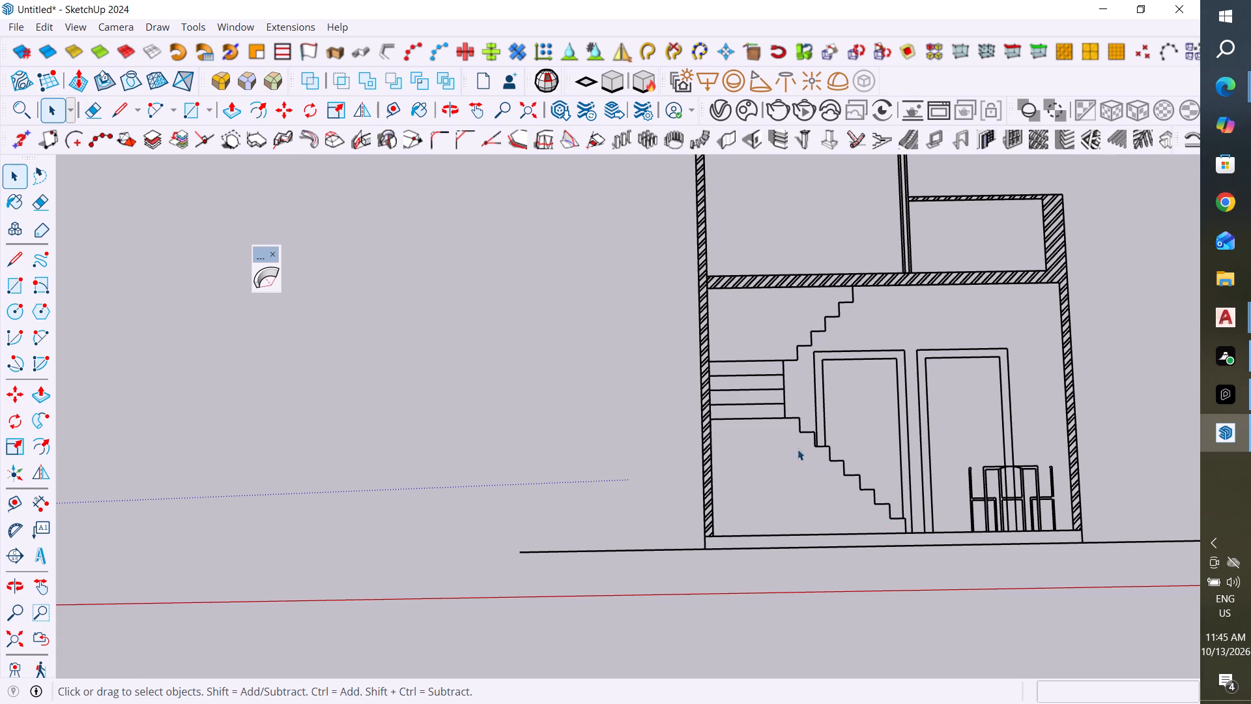
scroll(827, 533, down, 1)
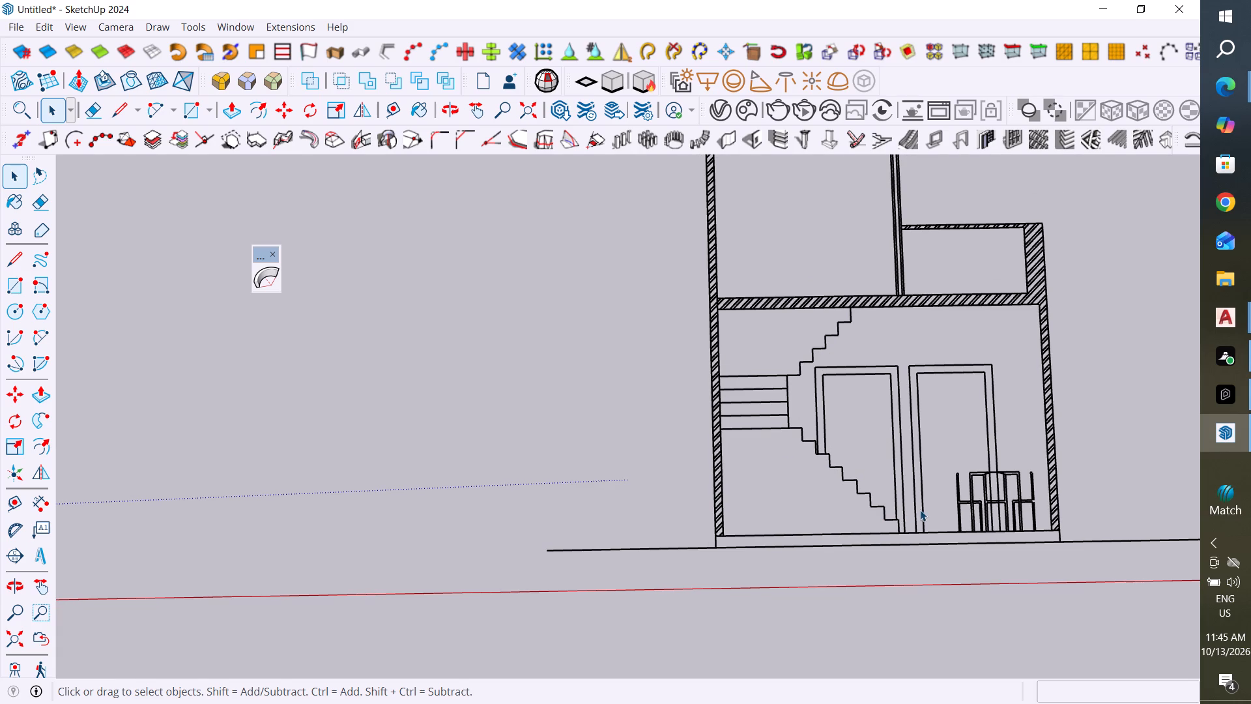
scroll(812, 503, down, 4)
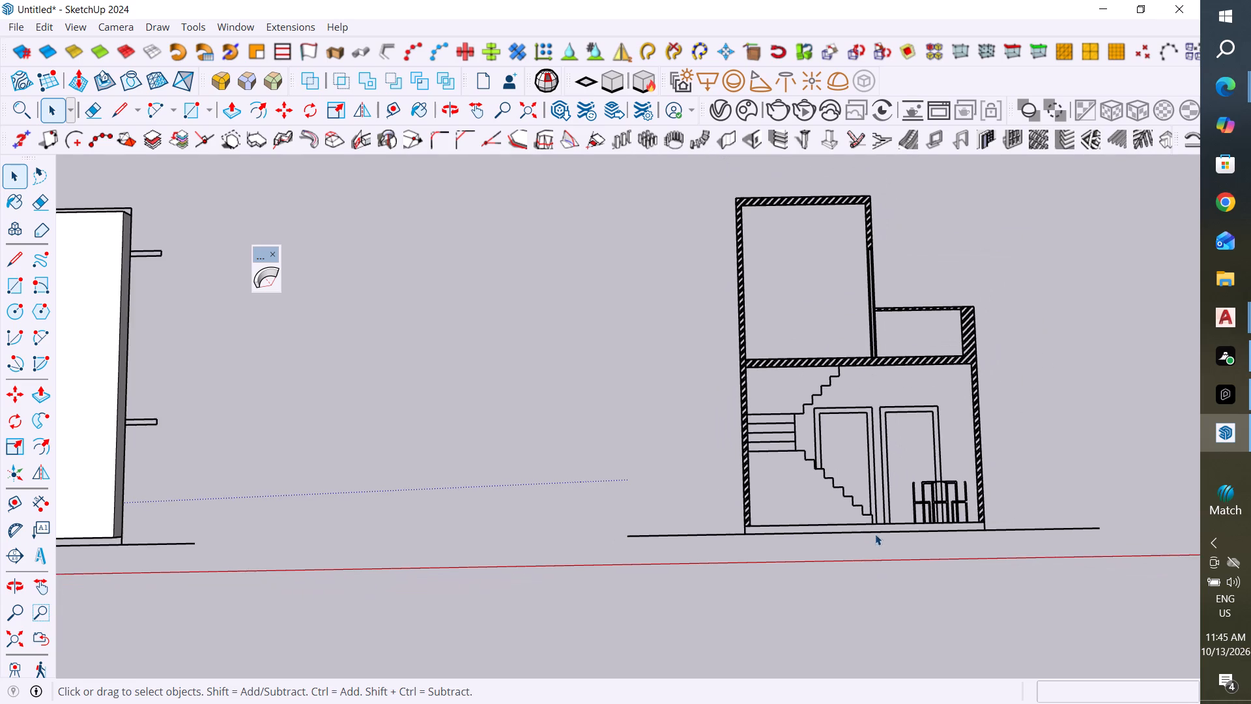
Examine the staircase, doors and furniture on the ground floor of the building section up close.
middle_click(876, 534)
scroll(867, 525, up, 5)
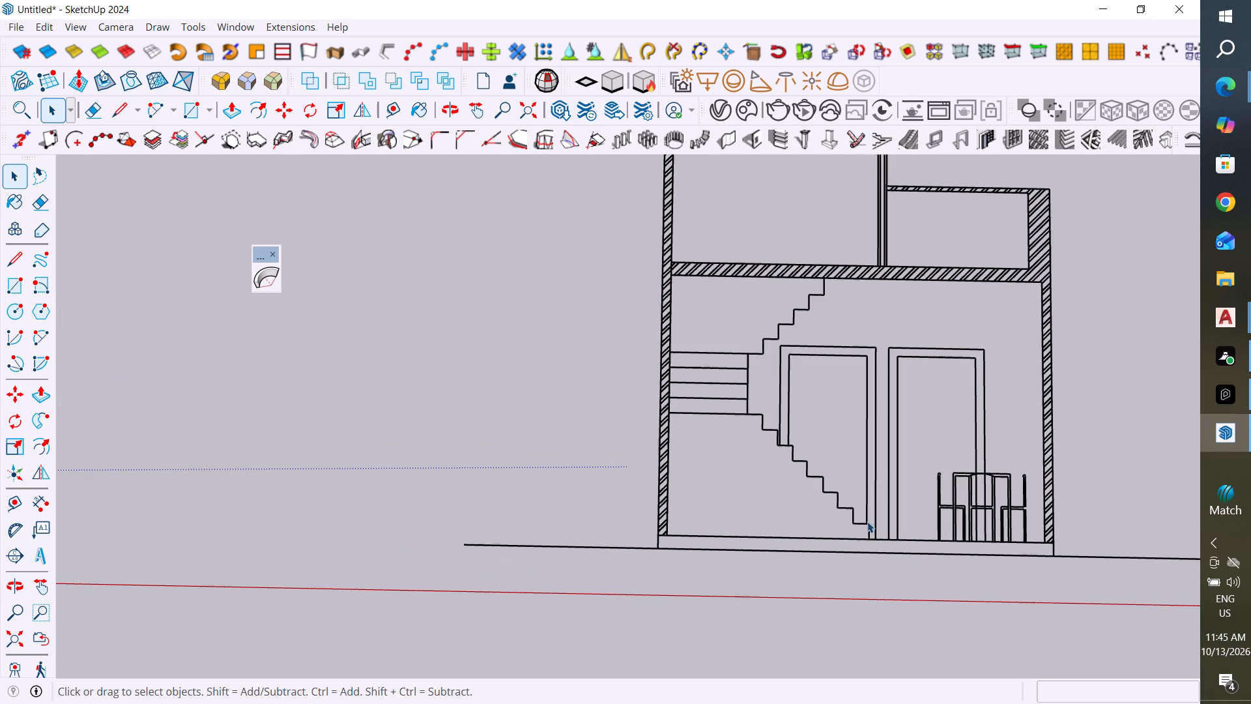
scroll(871, 527, up, 3)
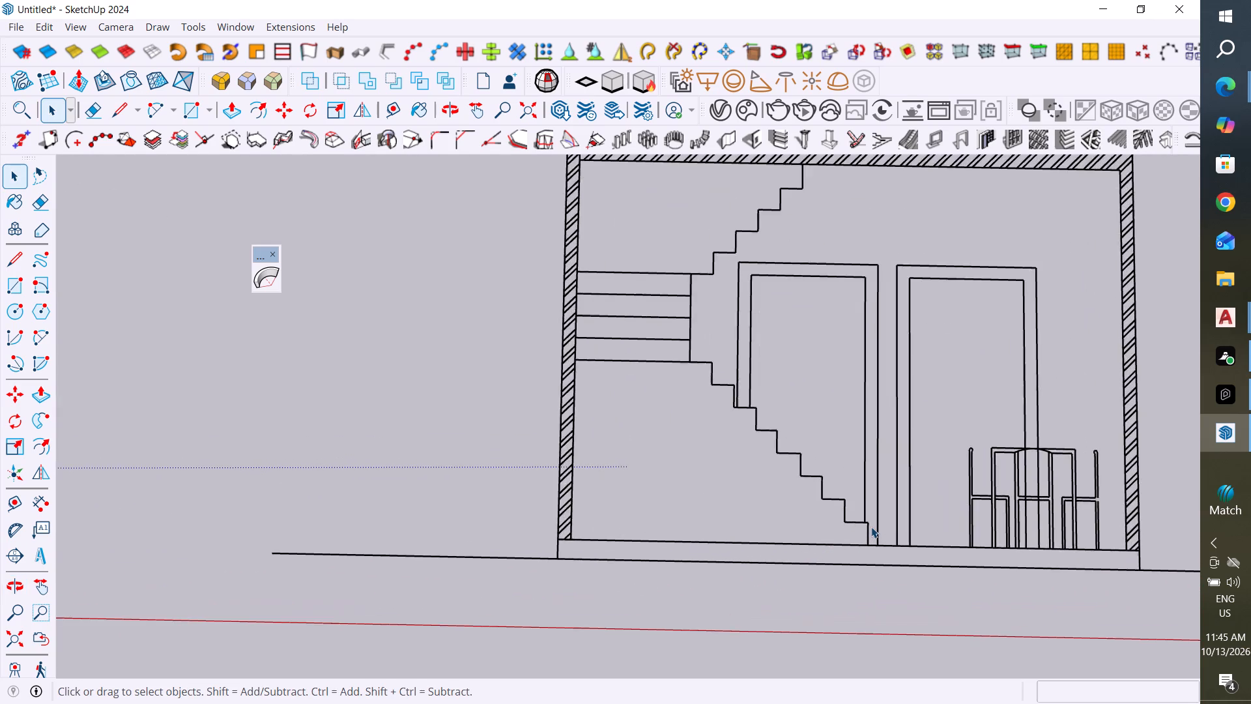
scroll(871, 527, up, 2)
scroll(871, 527, down, 3)
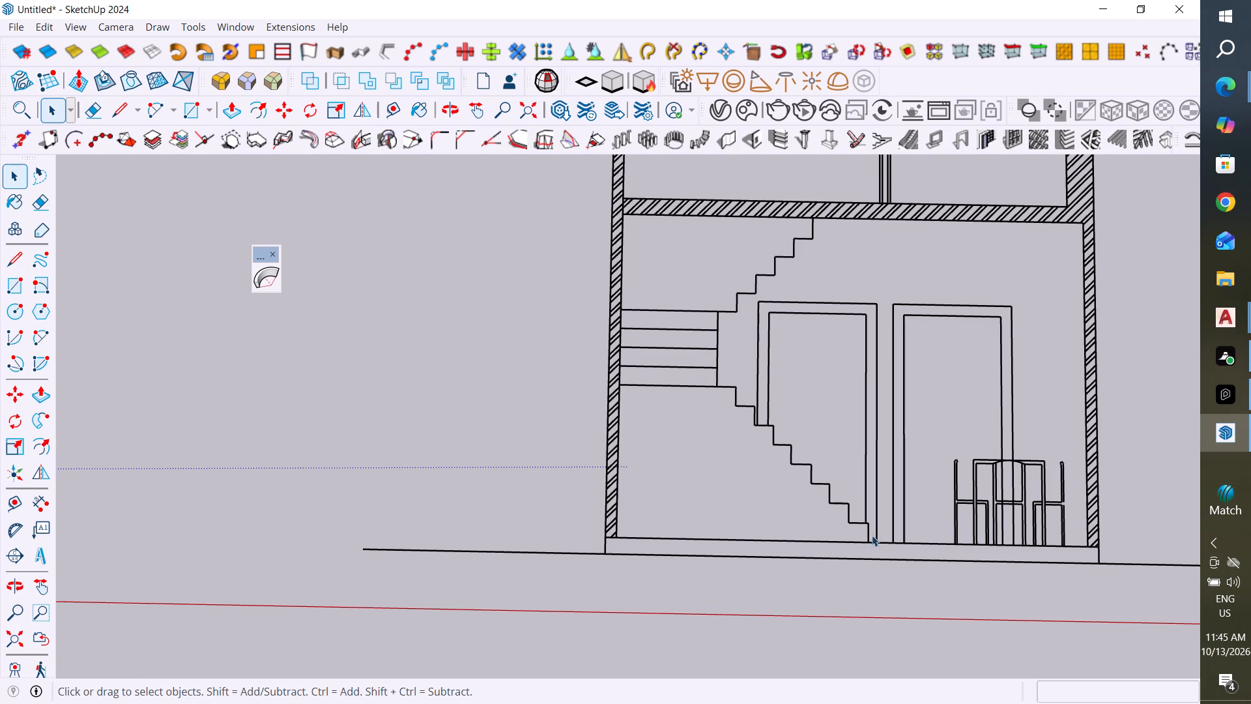
middle_click(741, 499)
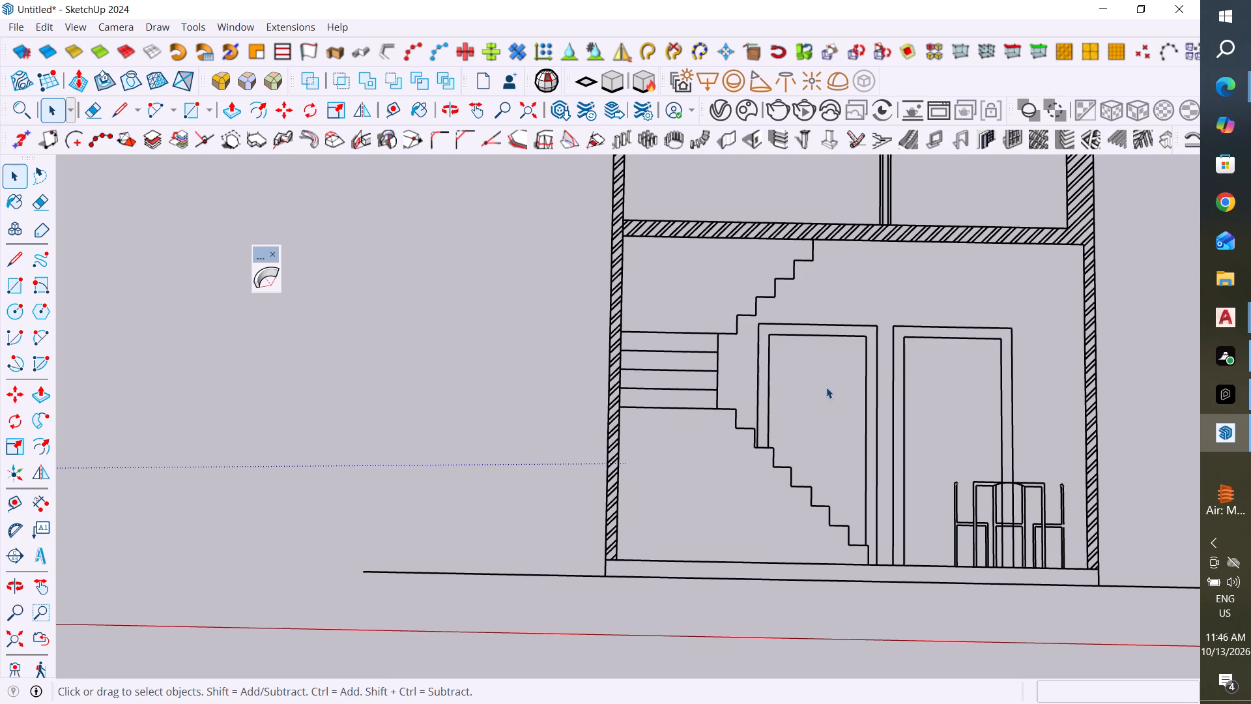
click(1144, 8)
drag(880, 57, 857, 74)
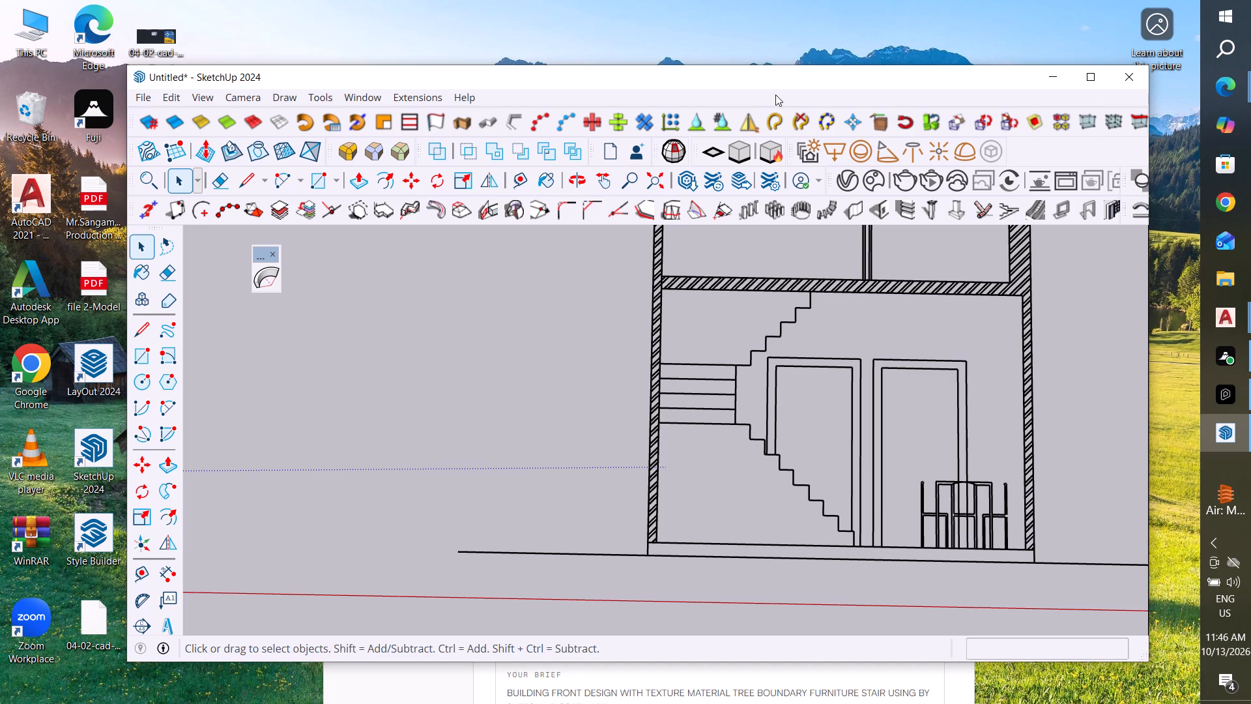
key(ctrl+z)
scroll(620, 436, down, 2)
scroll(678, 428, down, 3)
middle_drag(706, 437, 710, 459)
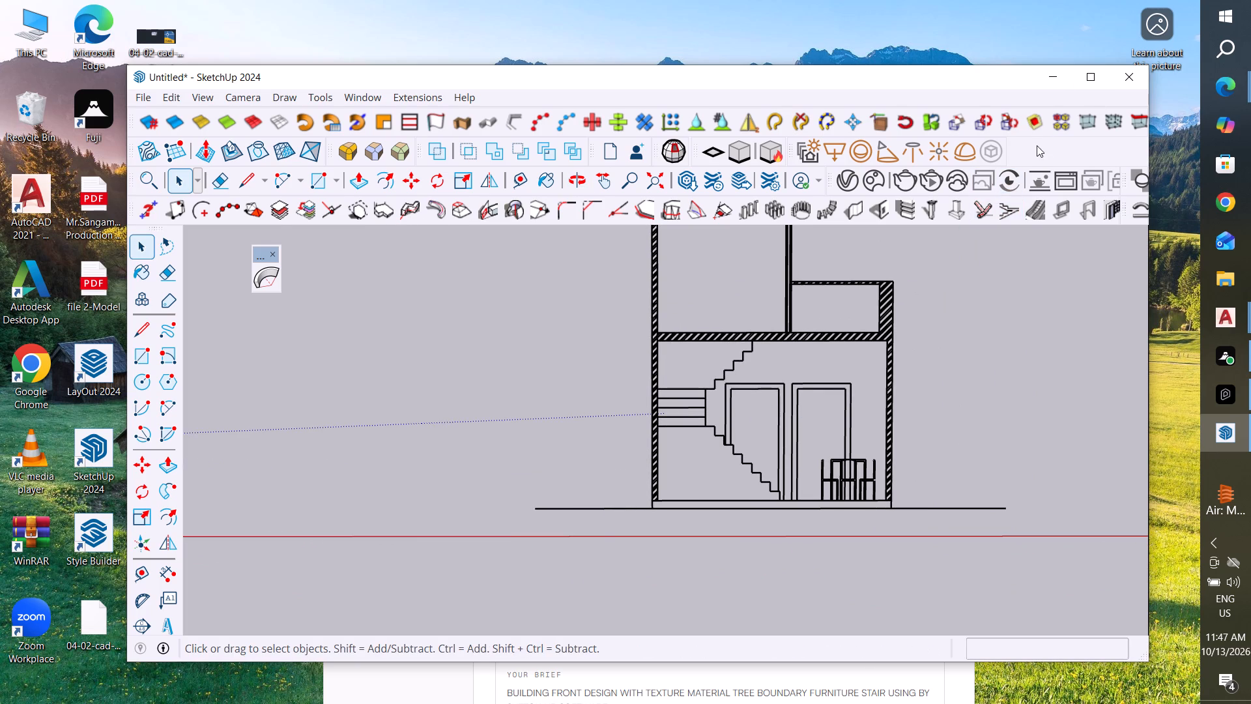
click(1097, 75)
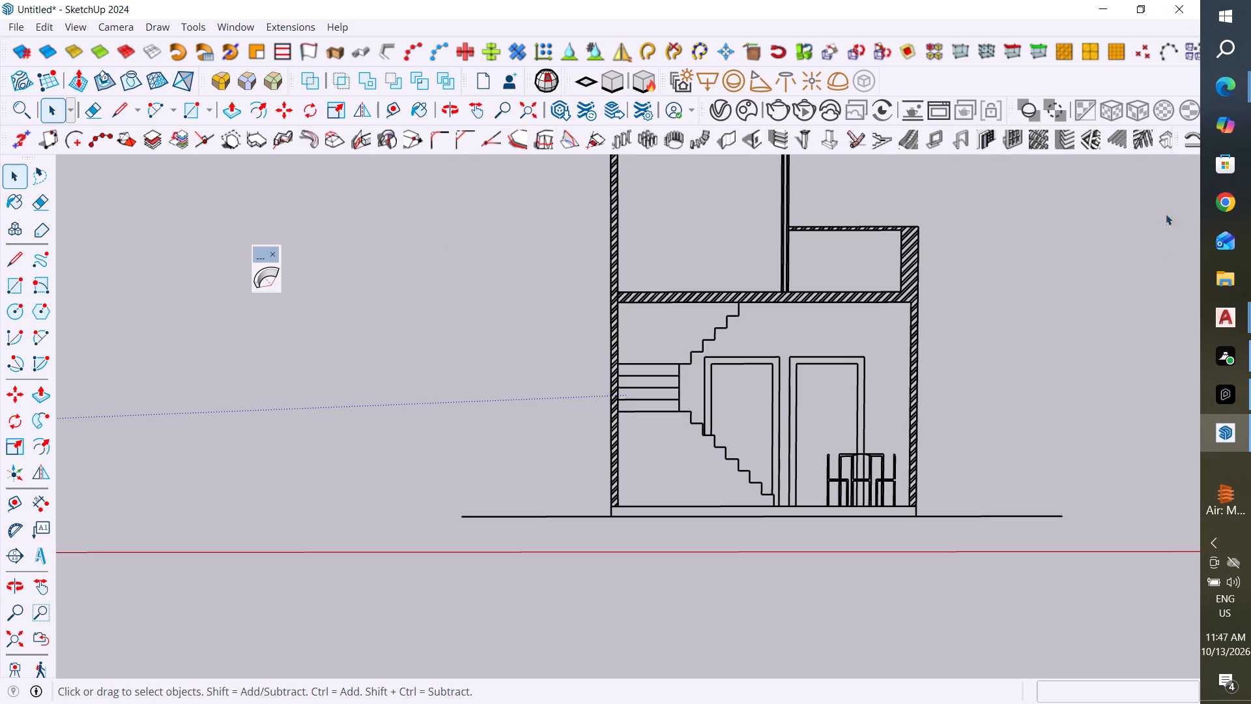
Minimize SketchUp to check the D5 Render installation progress on the desktop.
click(1109, 12)
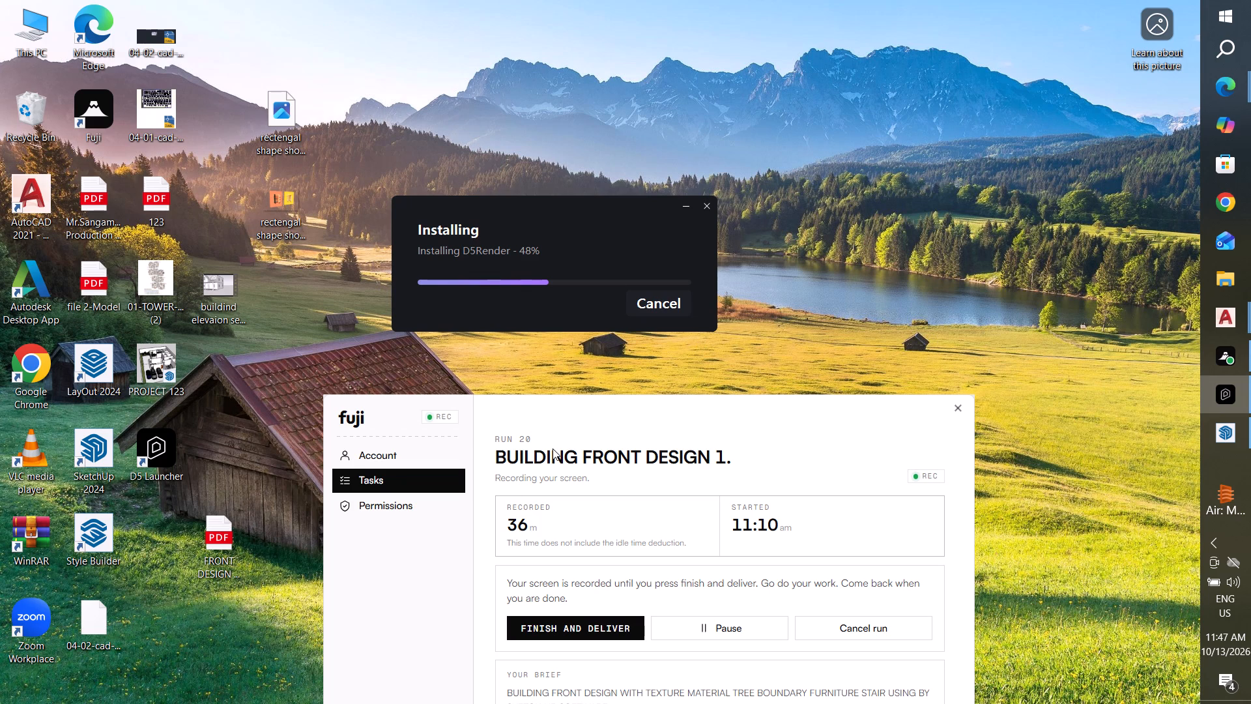
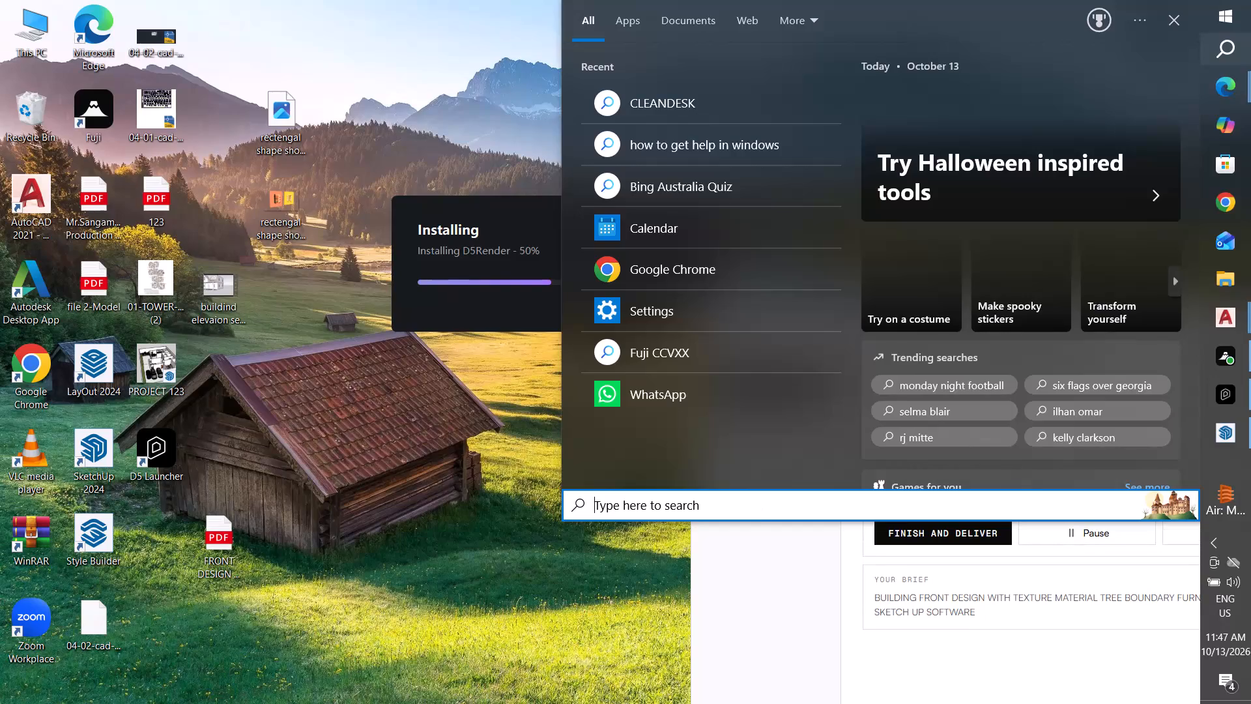
Search Windows for "CAL" and open the Calendar app.
text(CAL)
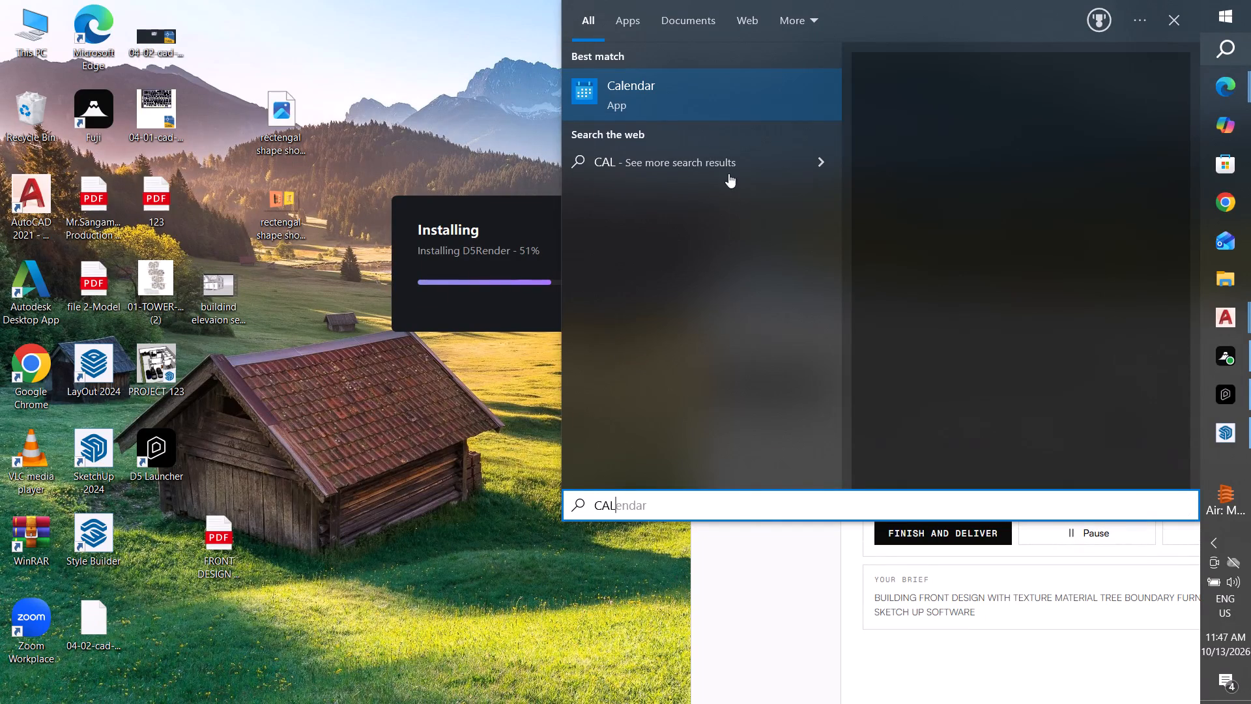
click(721, 100)
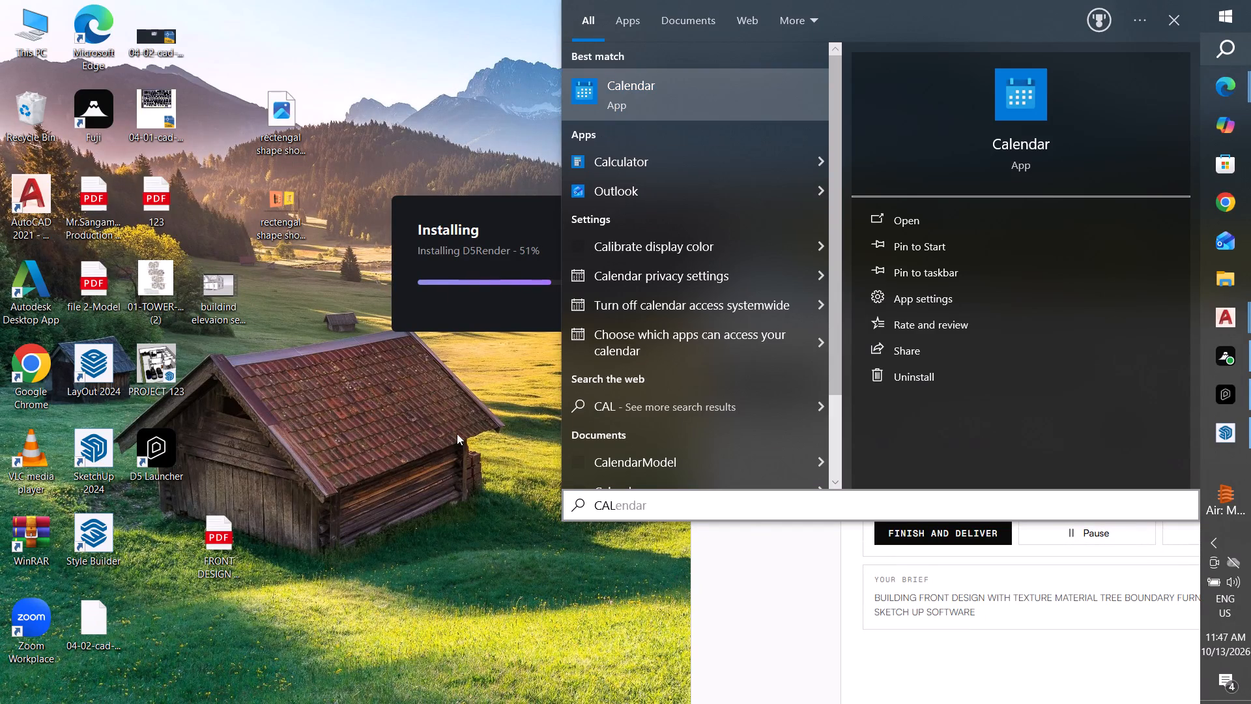
click(663, 96)
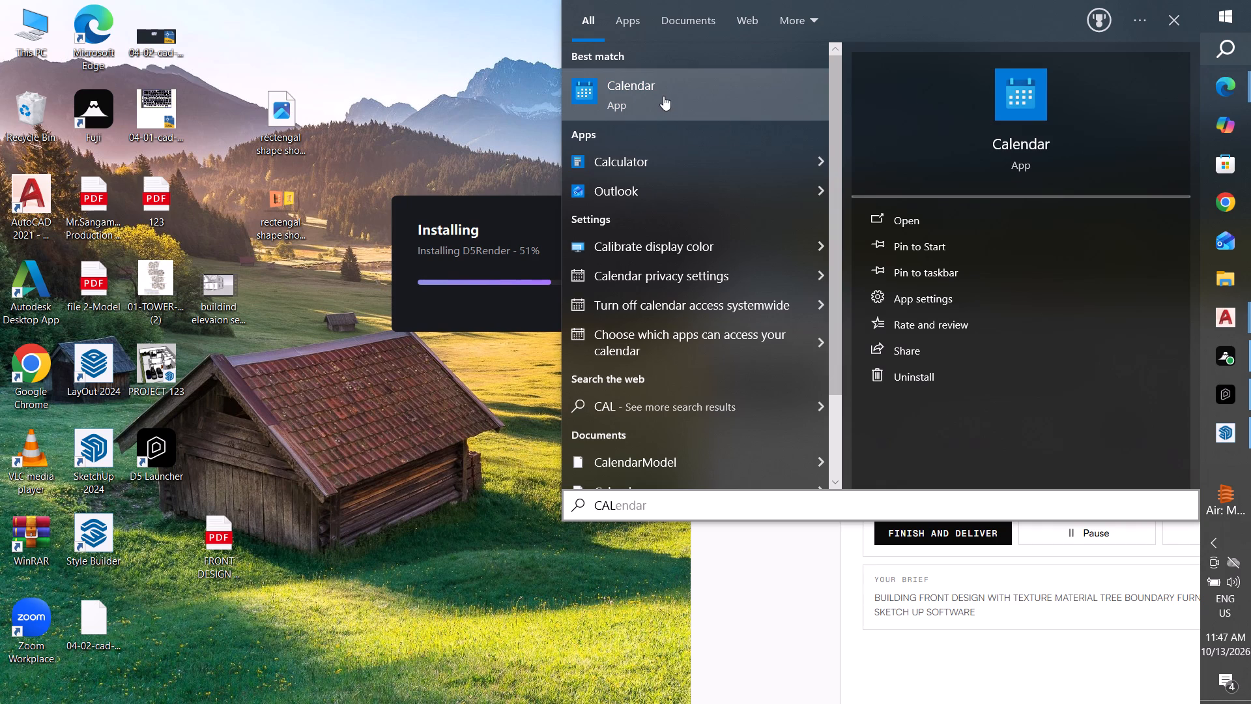
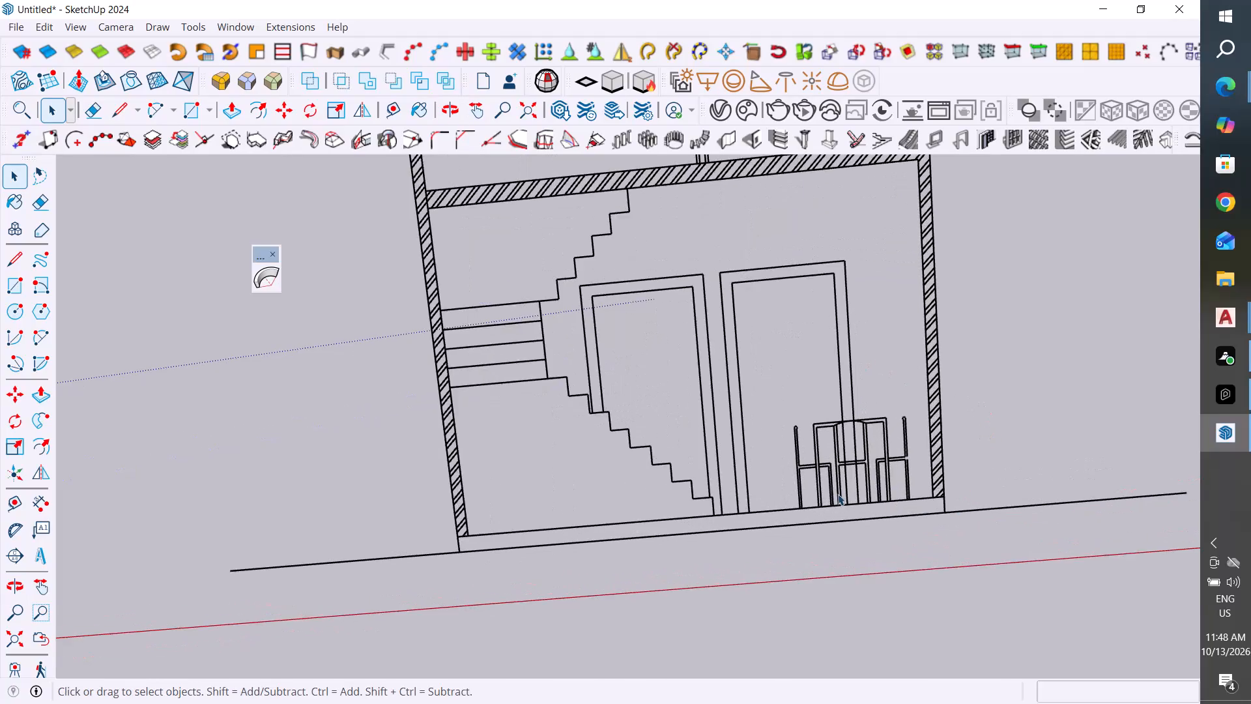
Examine the building section drawing, including the staircase, doors, hatched walls and floor slab.
scroll(815, 510, down, 5)
middle_drag(755, 375, 769, 400)
scroll(769, 403, up, 1)
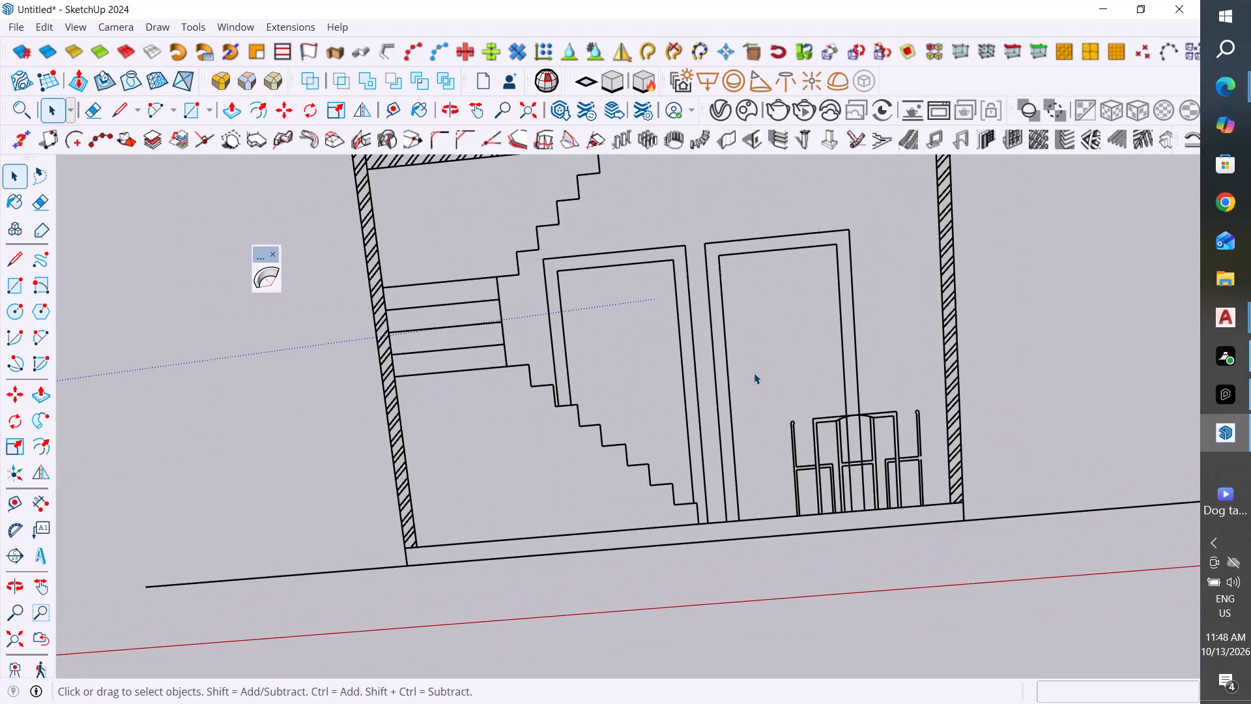
scroll(765, 447, down, 4)
scroll(721, 321, up, 7)
scroll(744, 375, down, 5)
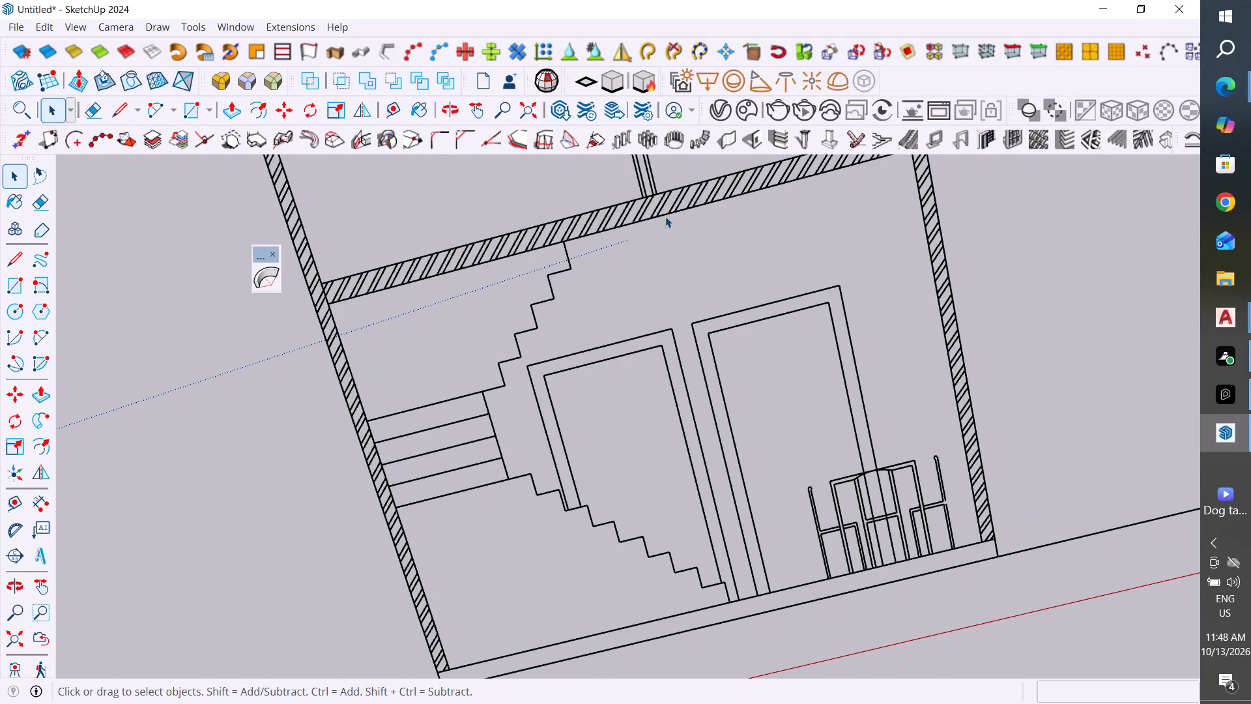
scroll(665, 216, up, 4)
scroll(678, 295, down, 4)
scroll(555, 258, up, 3)
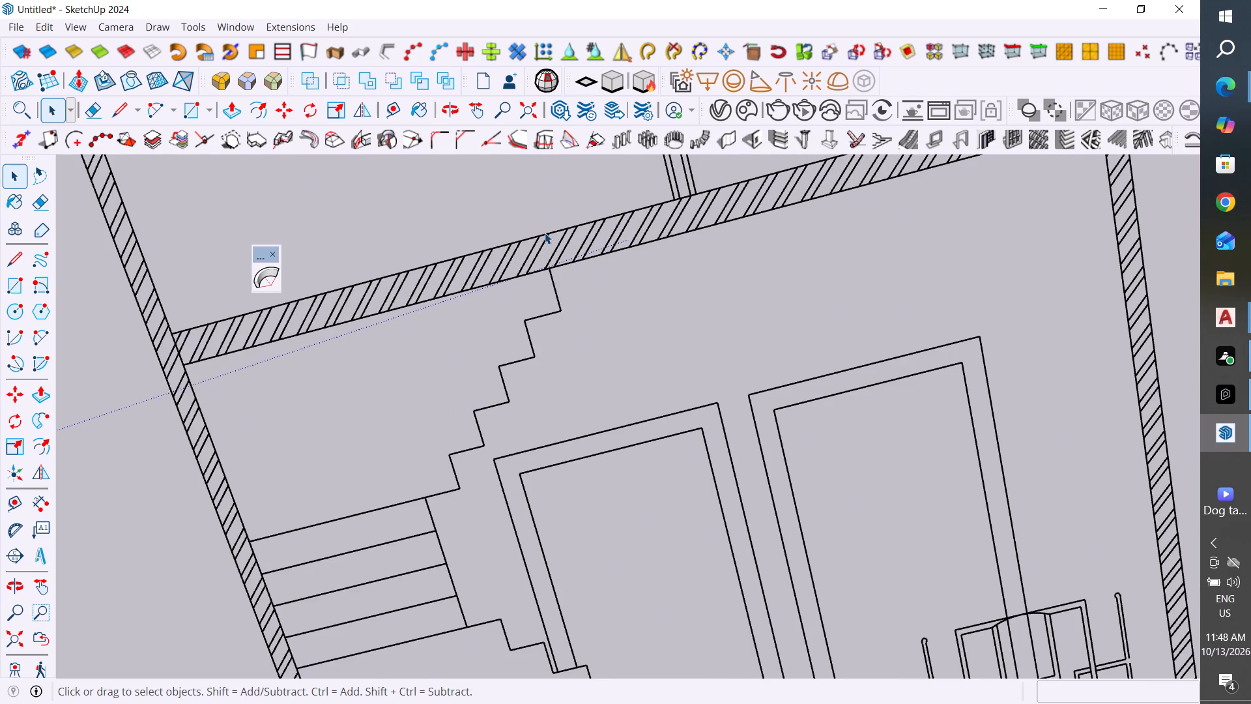
scroll(600, 288, down, 7)
scroll(617, 330, up, 1)
middle_drag(617, 330, 682, 293)
scroll(626, 245, up, 3)
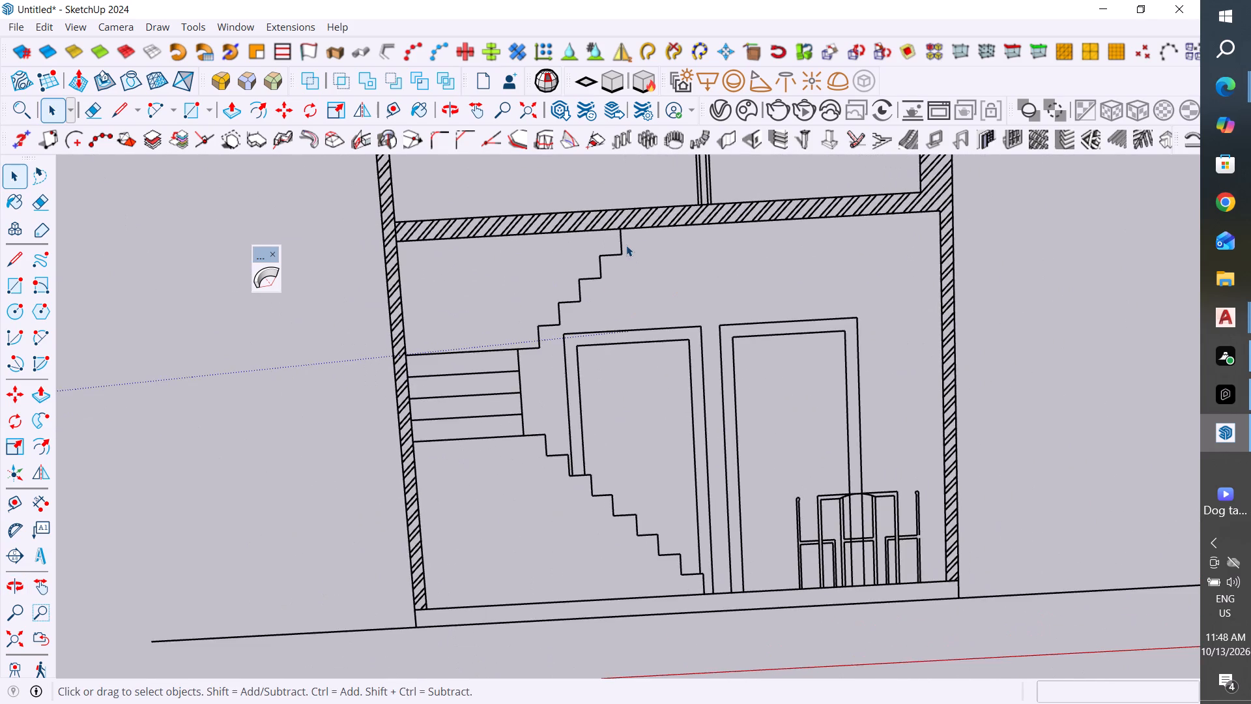
scroll(626, 245, up, 4)
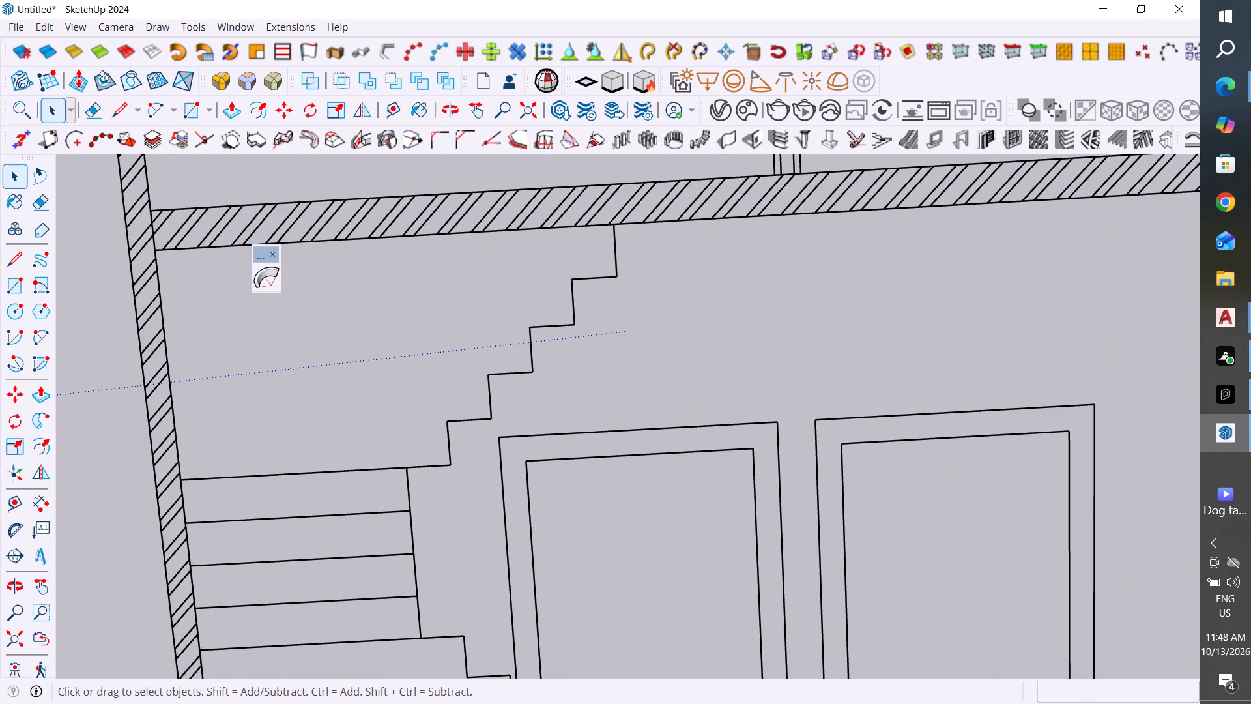
scroll(742, 339, down, 5)
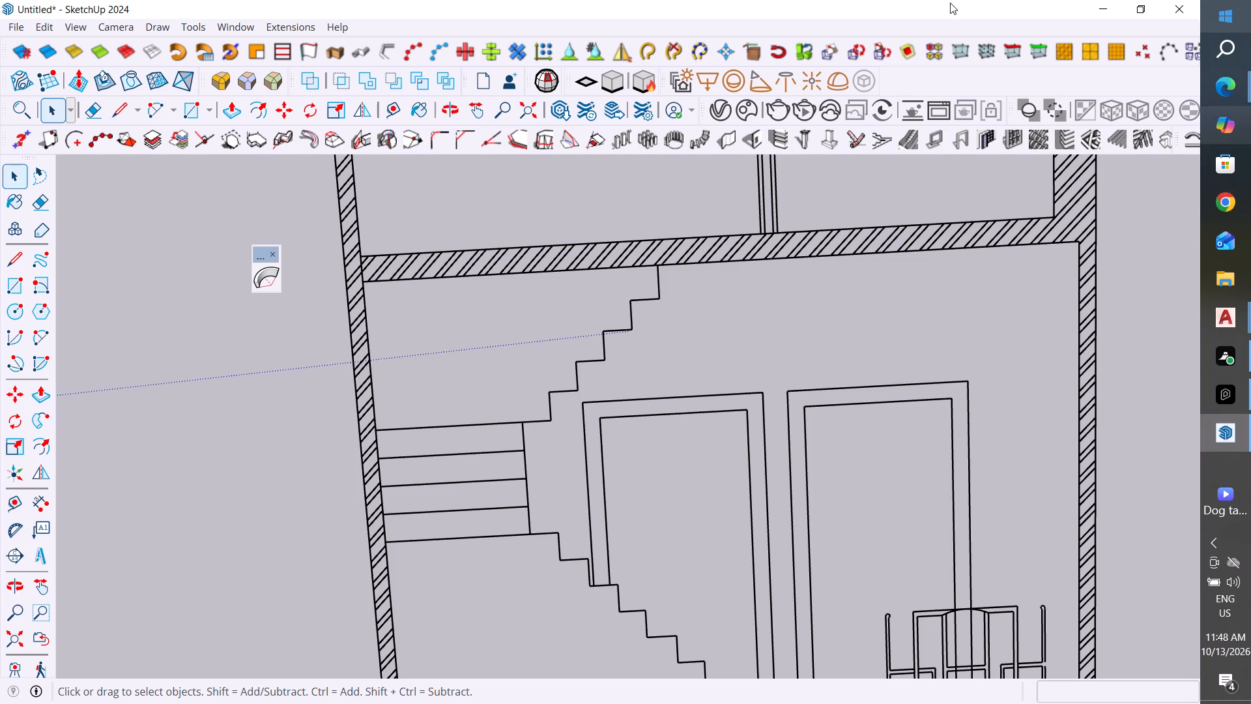
scroll(852, 267, down, 5)
middle_drag(826, 301, 847, 292)
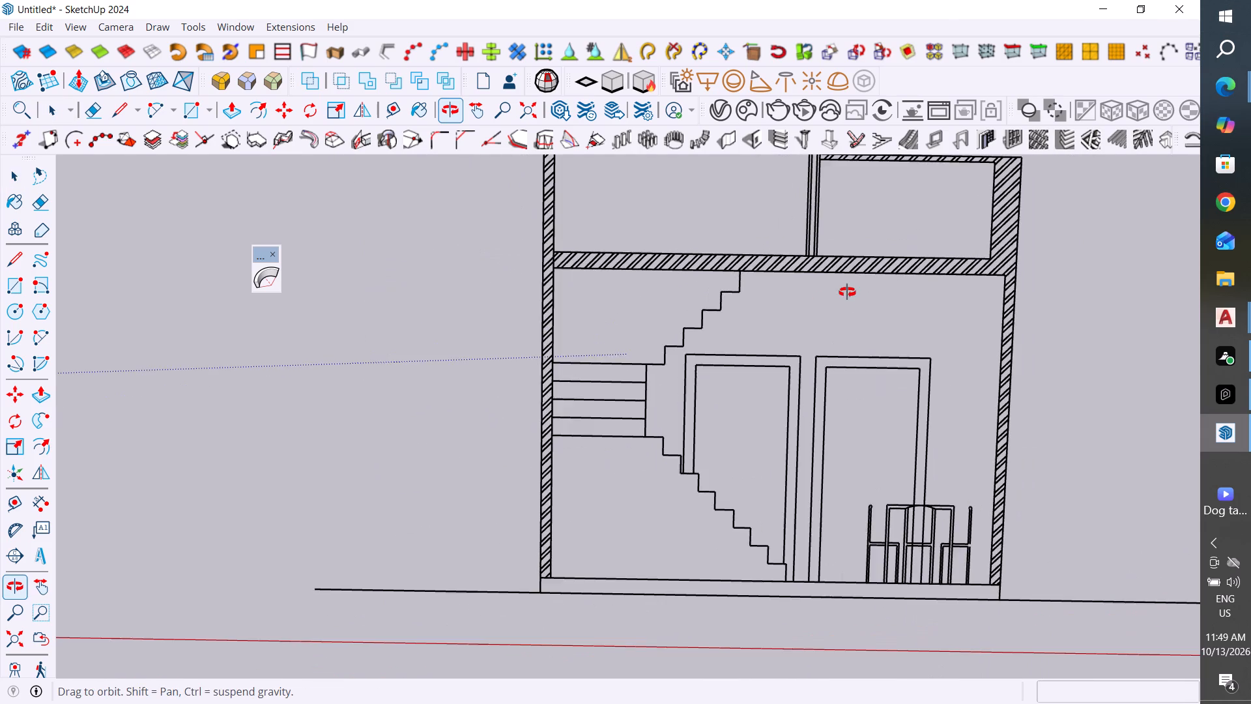
scroll(835, 302, down, 6)
scroll(790, 305, up, 5)
middle_drag(816, 266, 798, 244)
scroll(814, 265, up, 1)
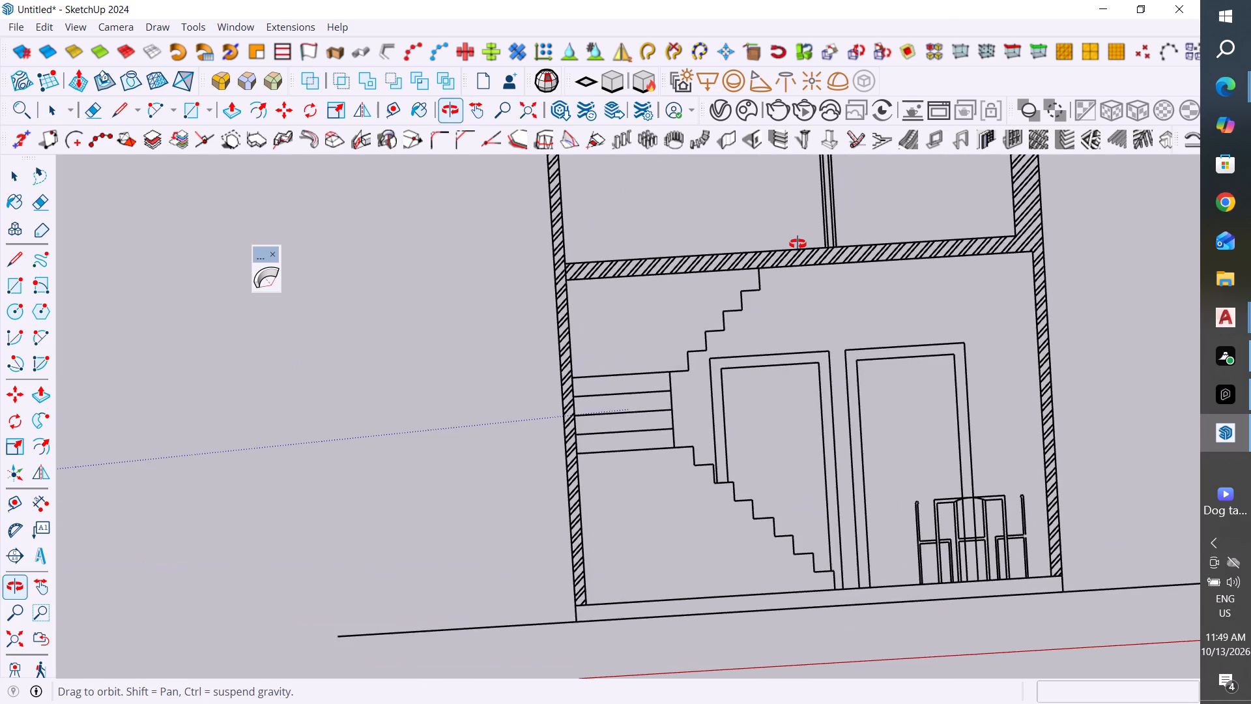
middle_drag(798, 244, 809, 256)
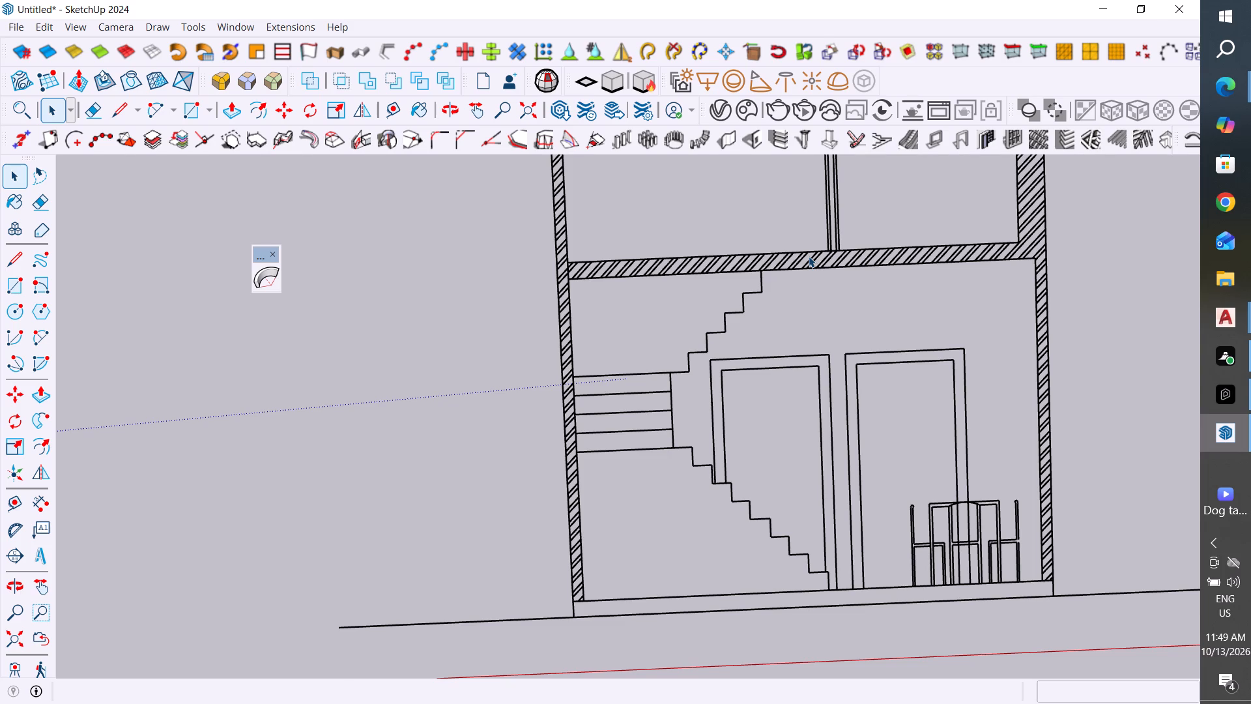
scroll(842, 376, down, 5)
middle_drag(774, 496, 761, 490)
scroll(816, 503, up, 10)
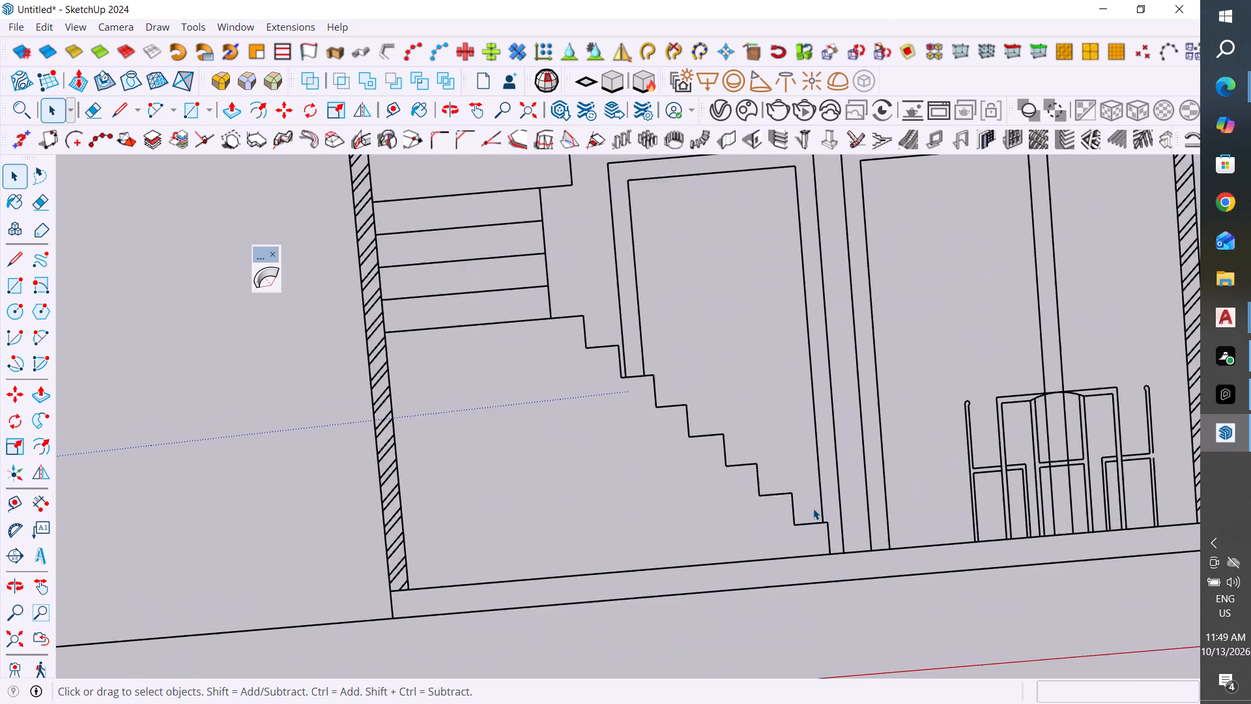
scroll(813, 508, up, 1)
scroll(670, 507, down, 6)
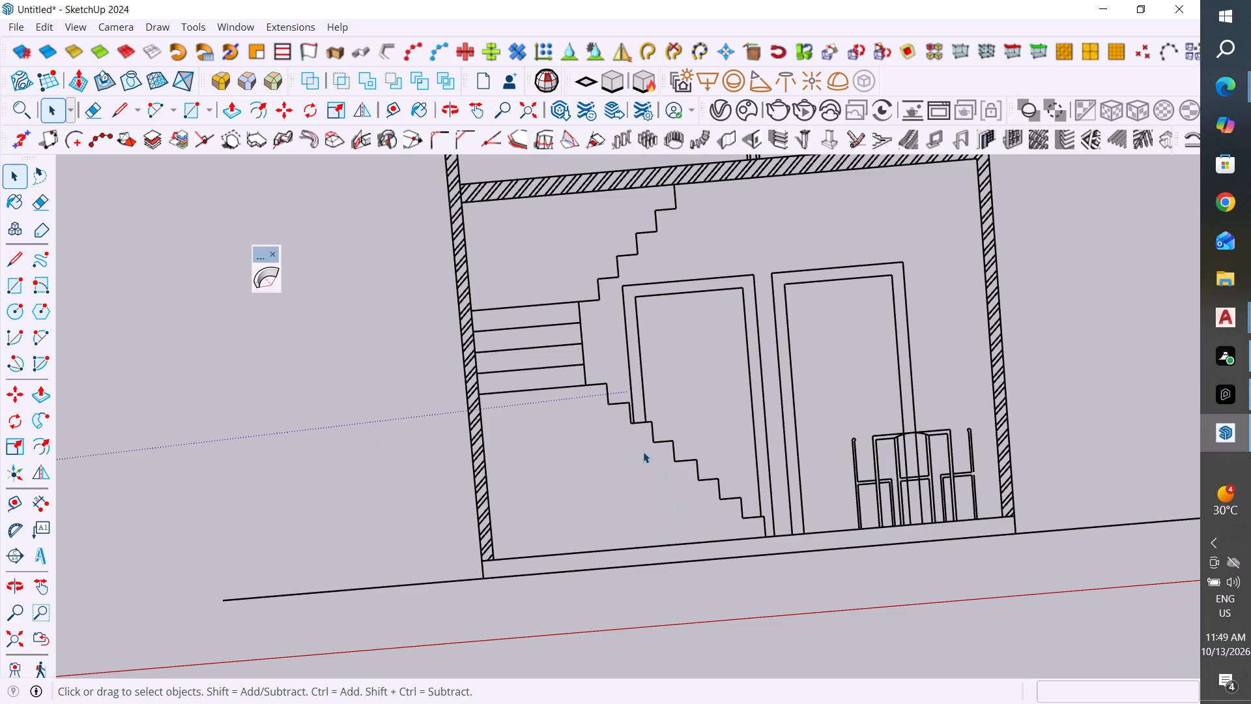
scroll(643, 452, down, 9)
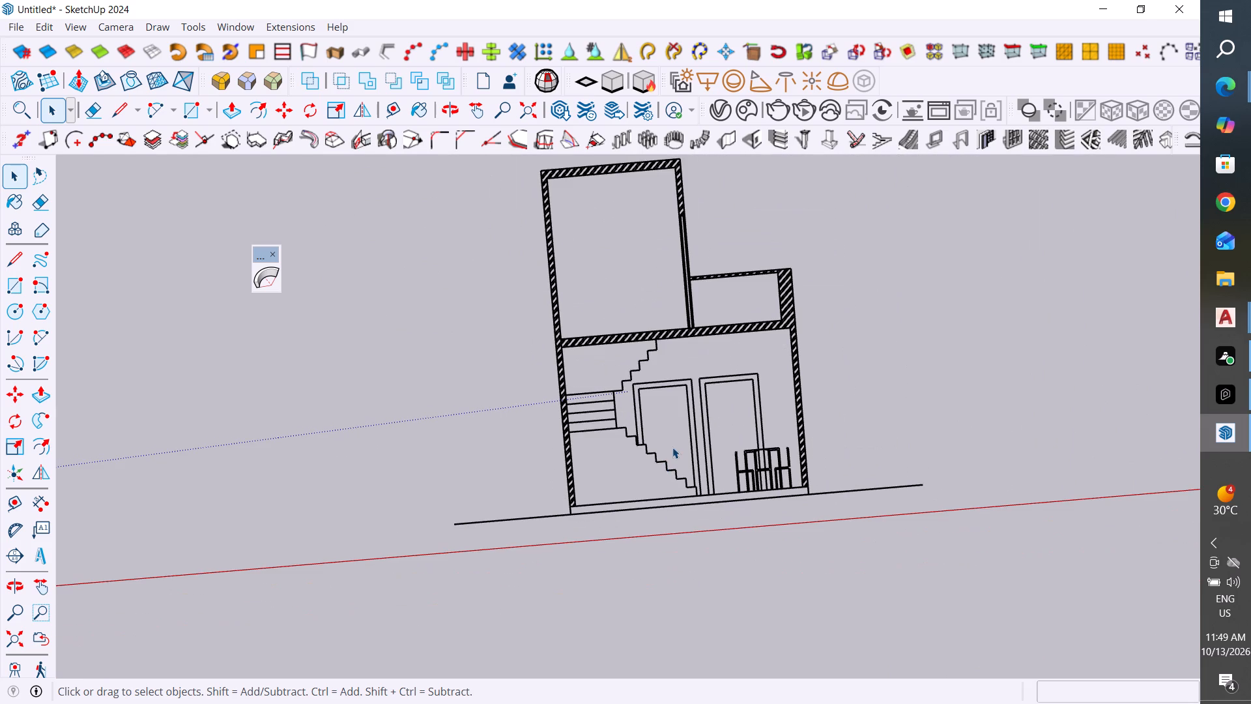
Review the whole row of imported floor plans, elevations and section, looking closely at the side elevation with the filled face.
middle_drag(824, 403, 870, 429)
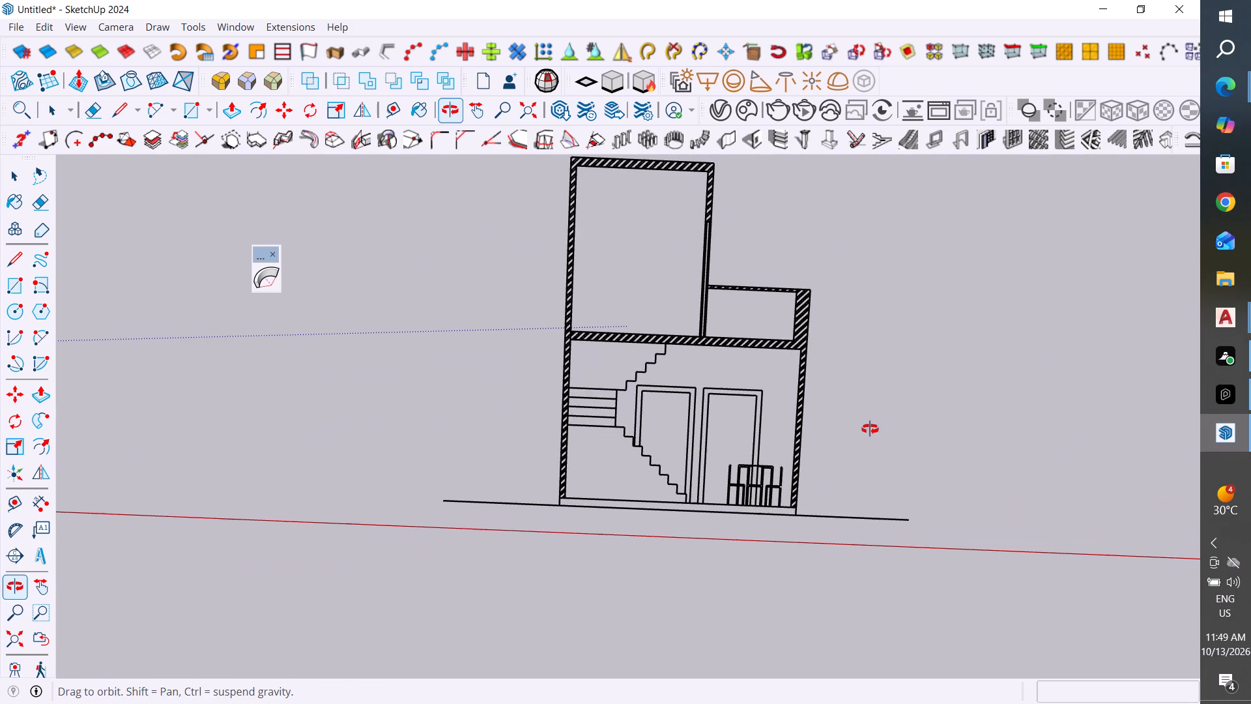
middle_drag(867, 410, 871, 318)
scroll(786, 465, down, 13)
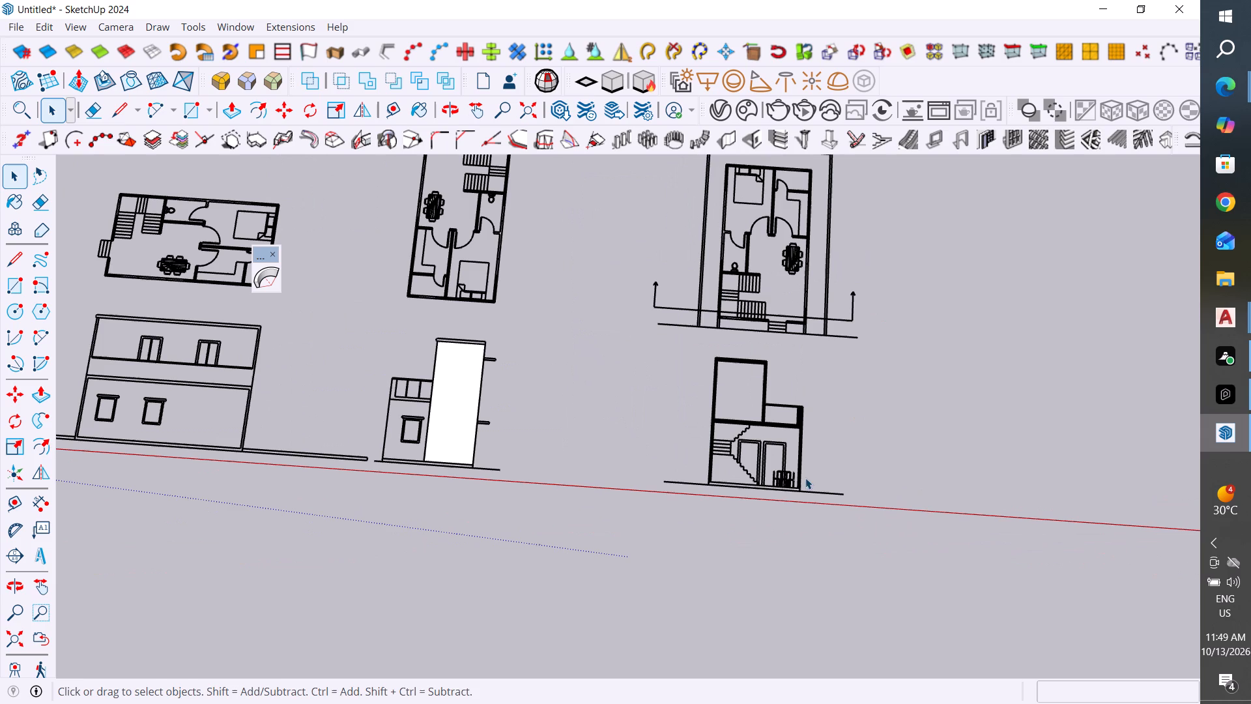
middle_drag(724, 494, 775, 367)
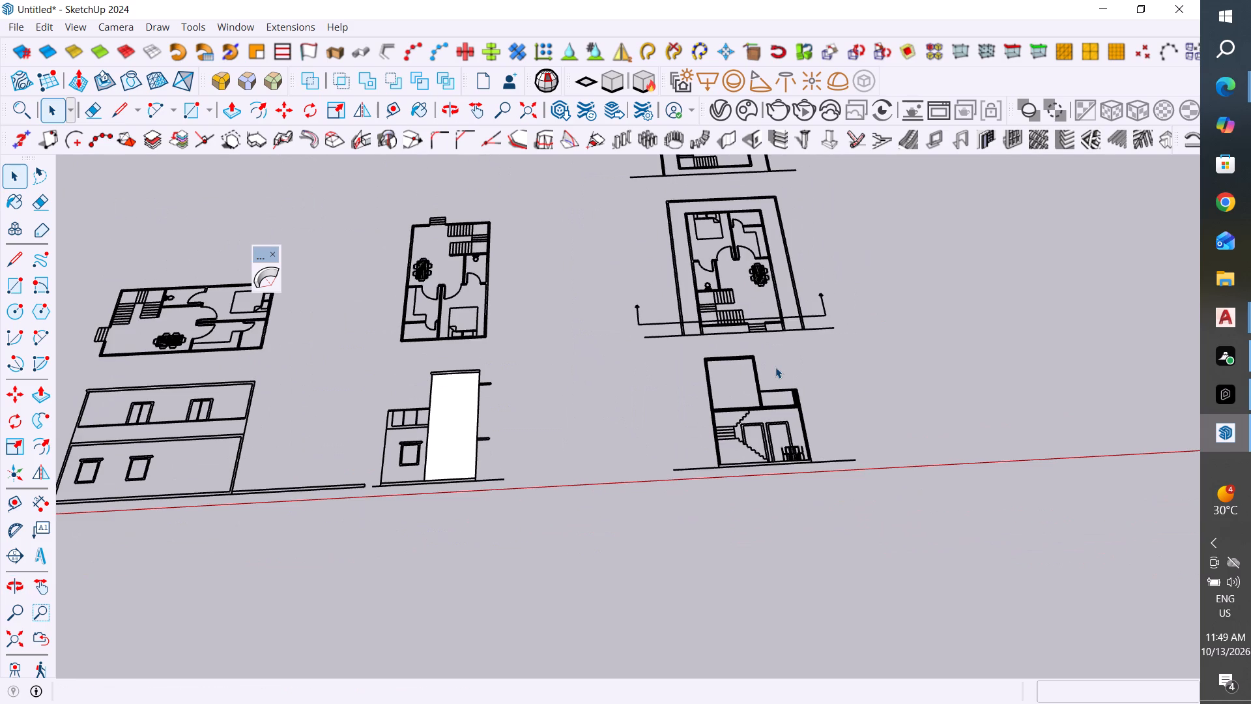
middle_drag(500, 488, 552, 366)
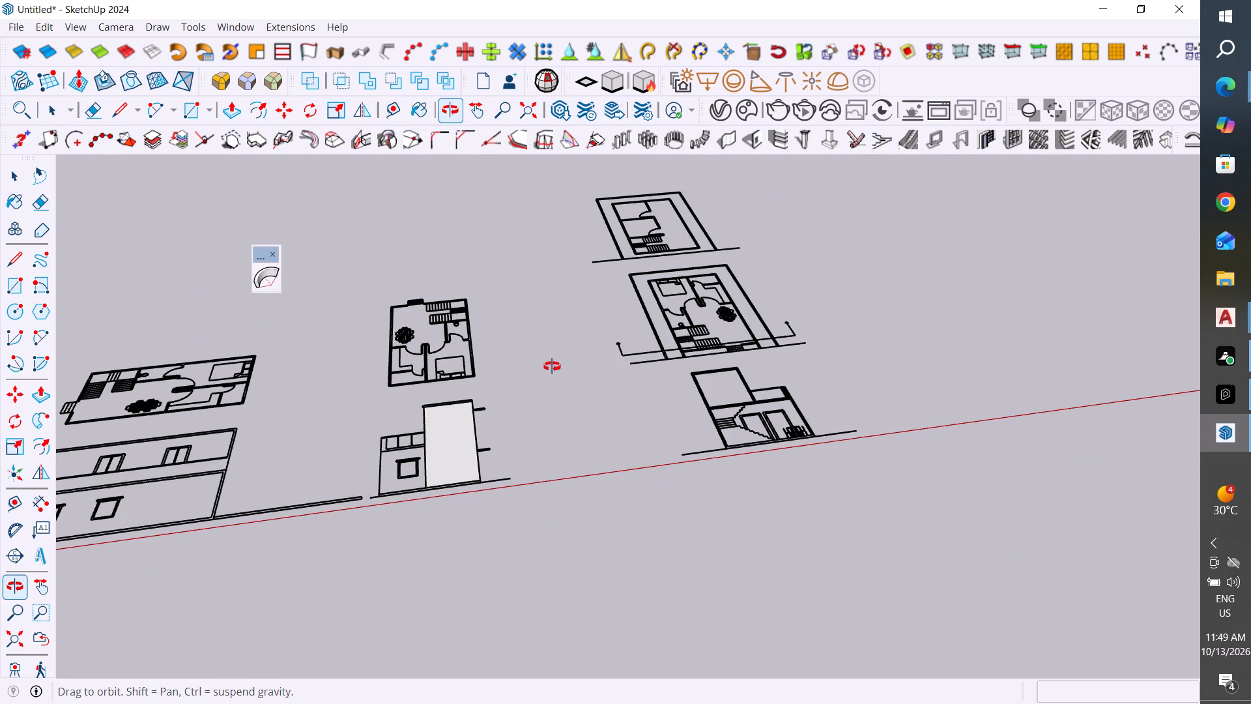
scroll(431, 541, up, 5)
middle_drag(537, 492, 465, 511)
scroll(499, 418, up, 1)
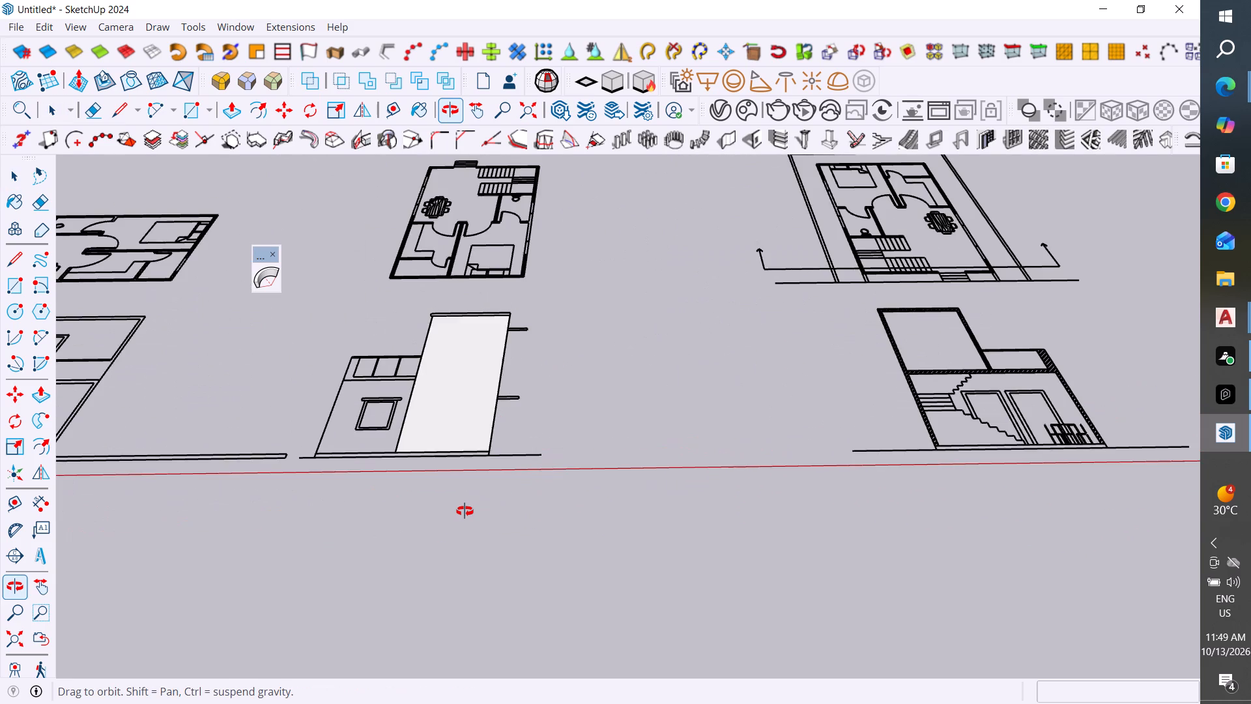
middle_drag(465, 511, 463, 510)
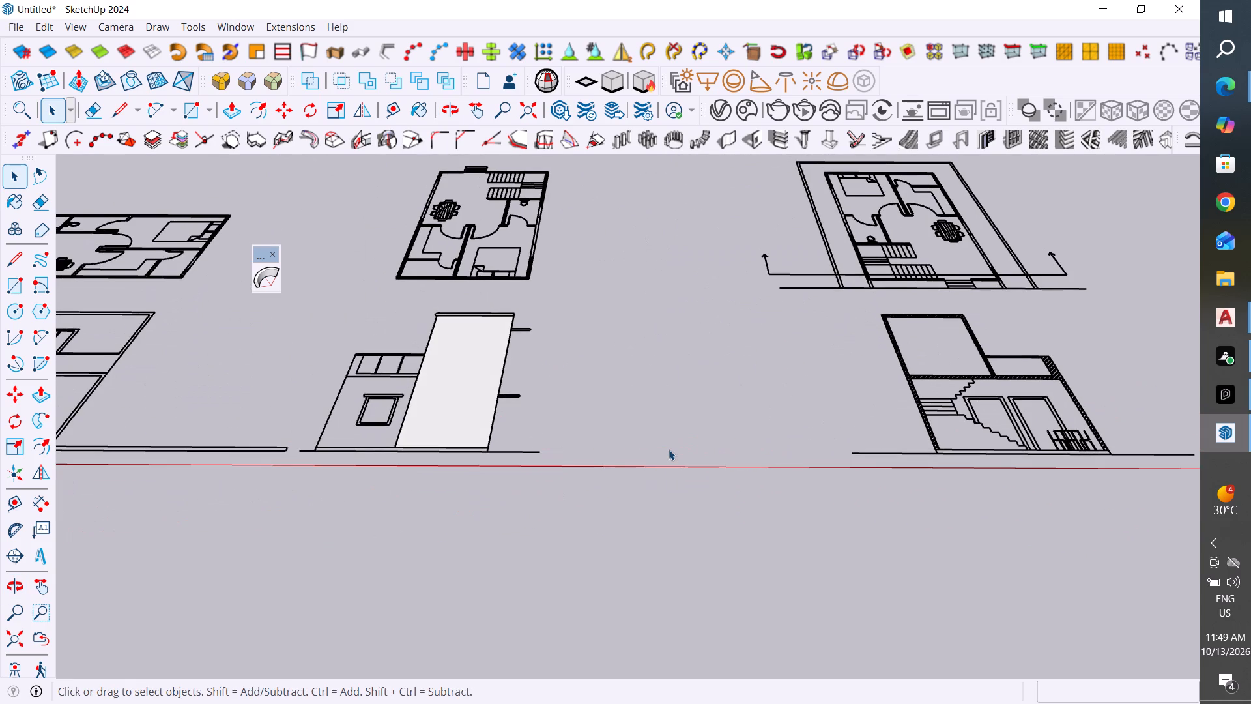
scroll(805, 422, up, 3)
scroll(822, 446, down, 4)
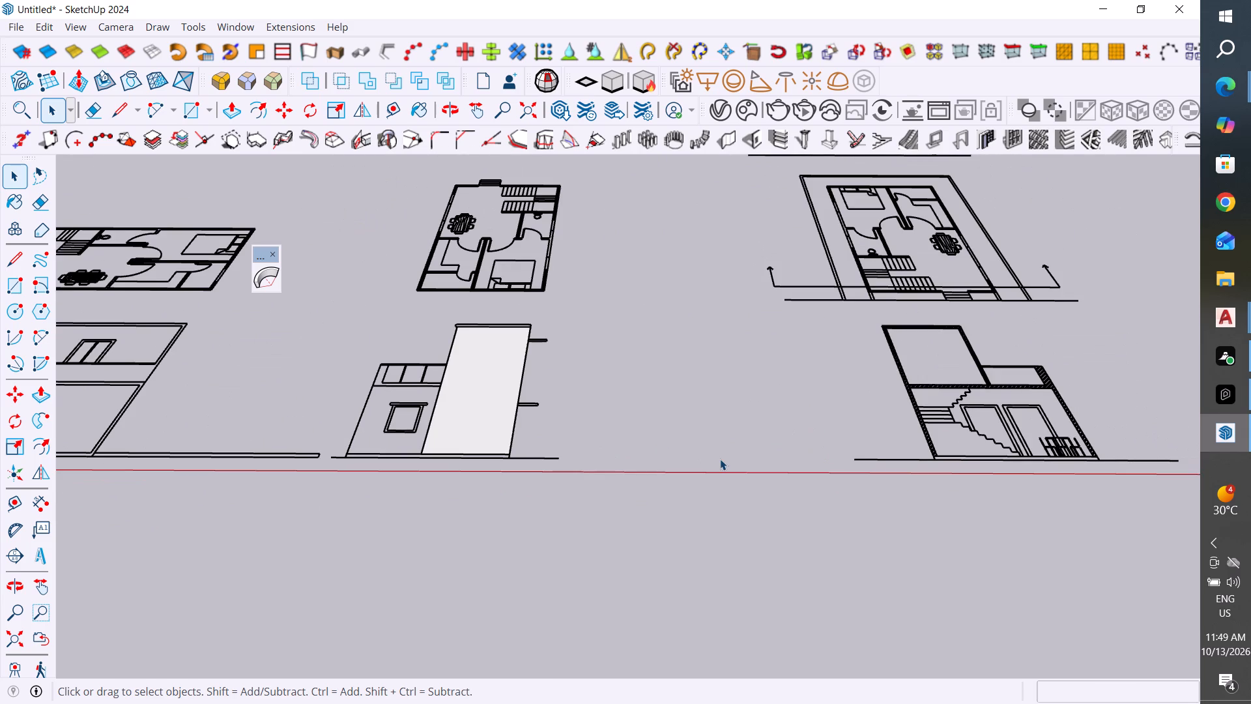
scroll(355, 431, up, 2)
scroll(491, 401, up, 4)
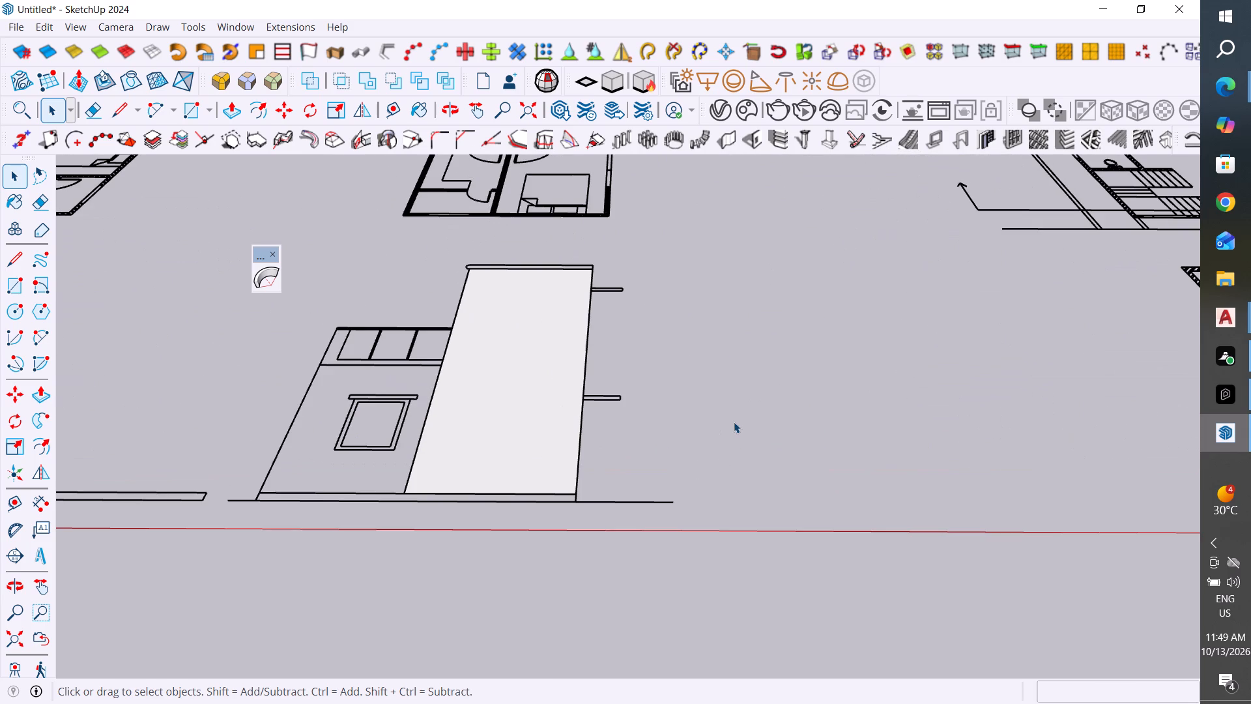
scroll(771, 412, down, 4)
scroll(530, 486, up, 1)
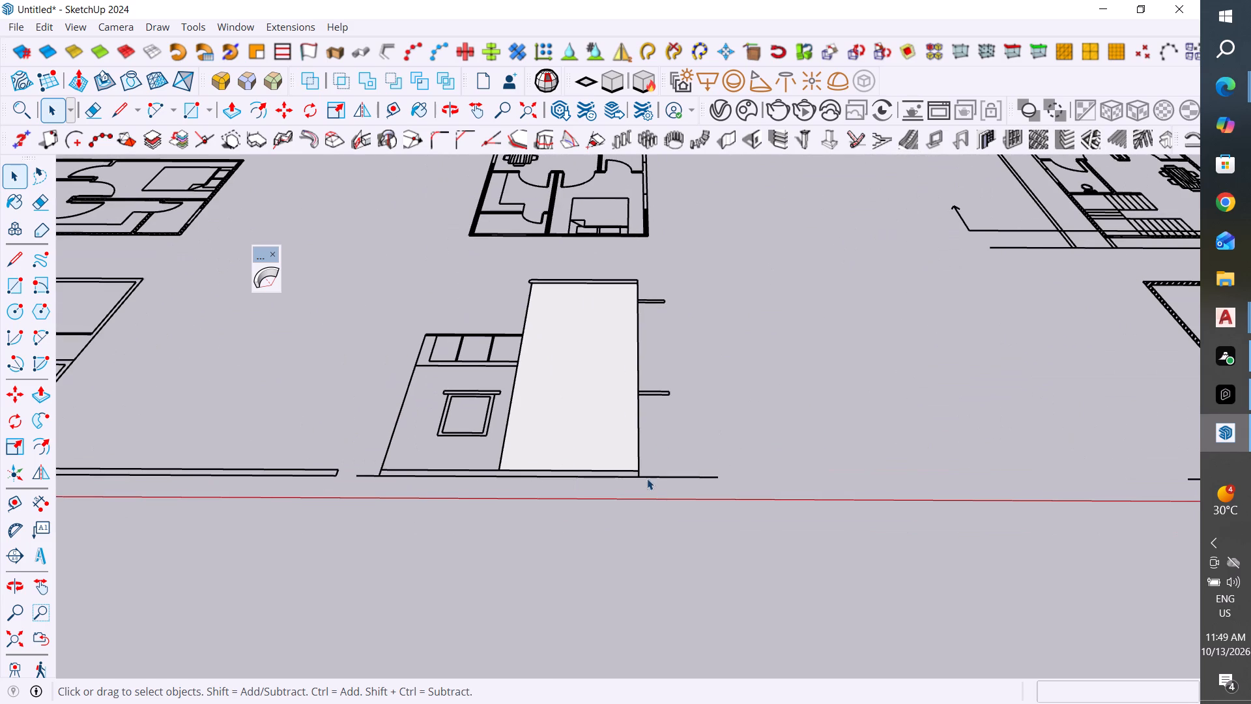
scroll(861, 505, down, 20)
scroll(861, 505, down, 2)
scroll(479, 500, up, 5)
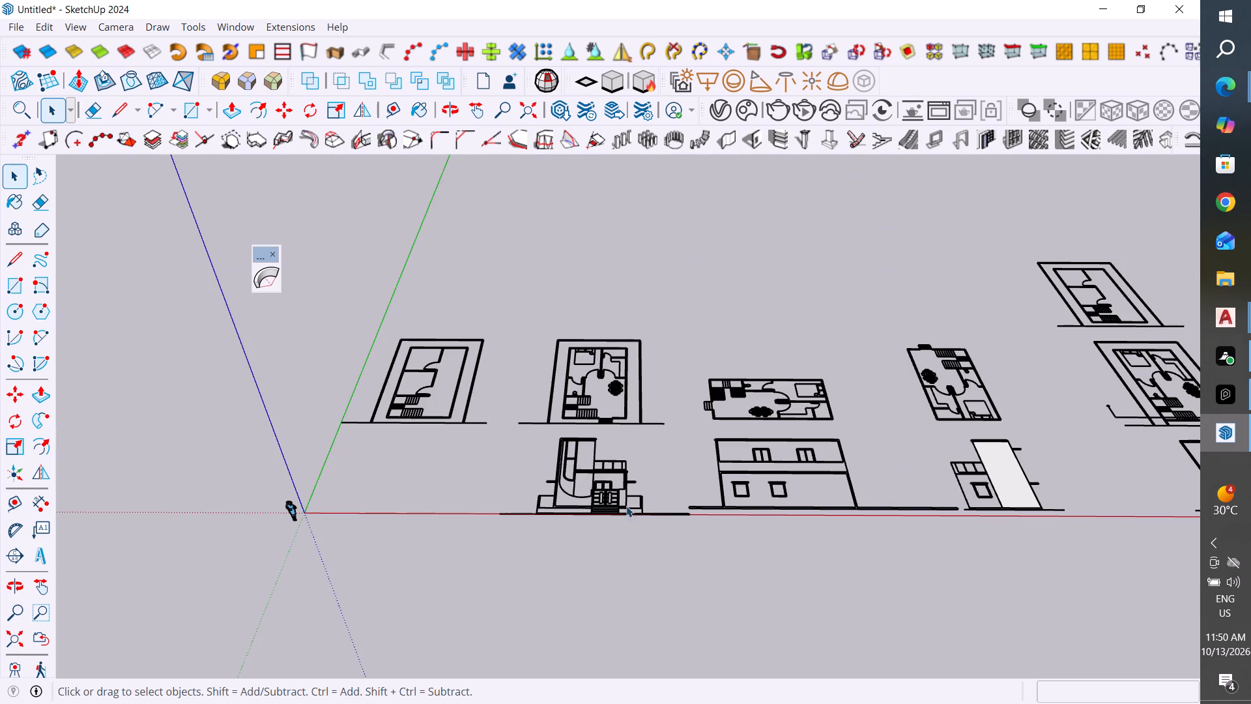
Delete the white face filling the tall block of the side elevation beside the section.
scroll(1048, 499, up, 5)
click(986, 475)
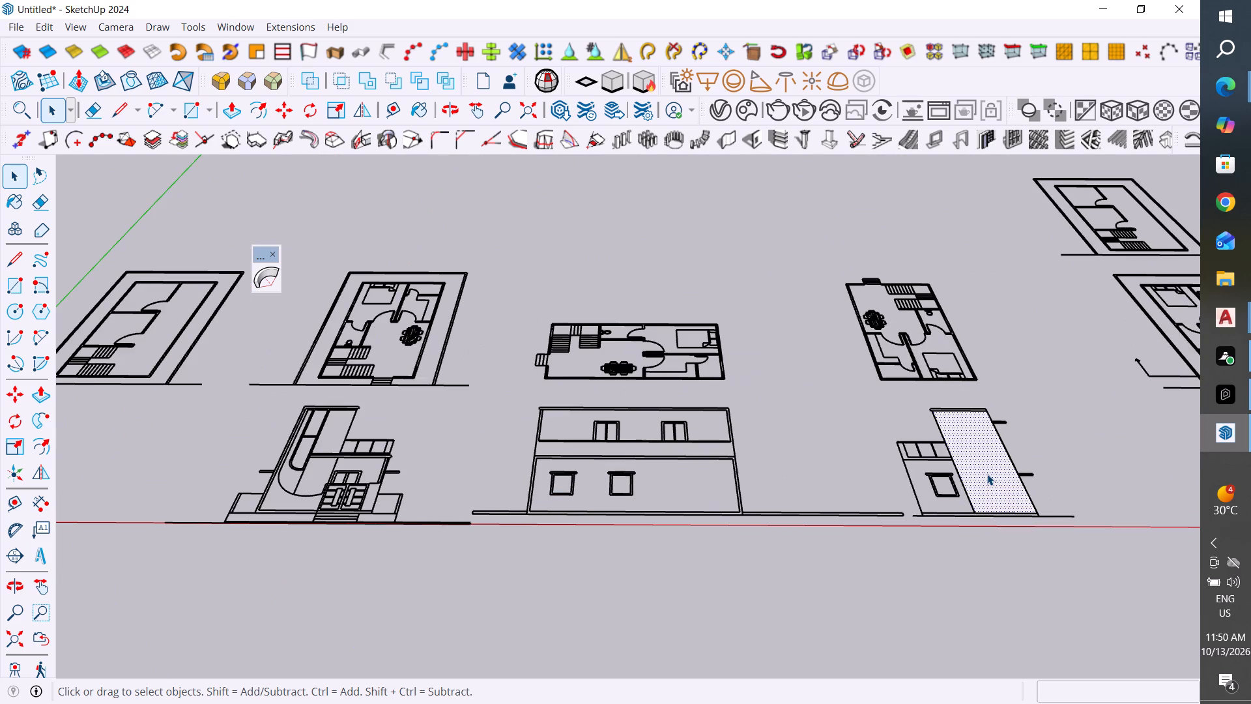
key(Delete)
Select the entire imported drawing set and explode it into separate geometry.
scroll(987, 474, down, 4)
scroll(580, 541, down, 4)
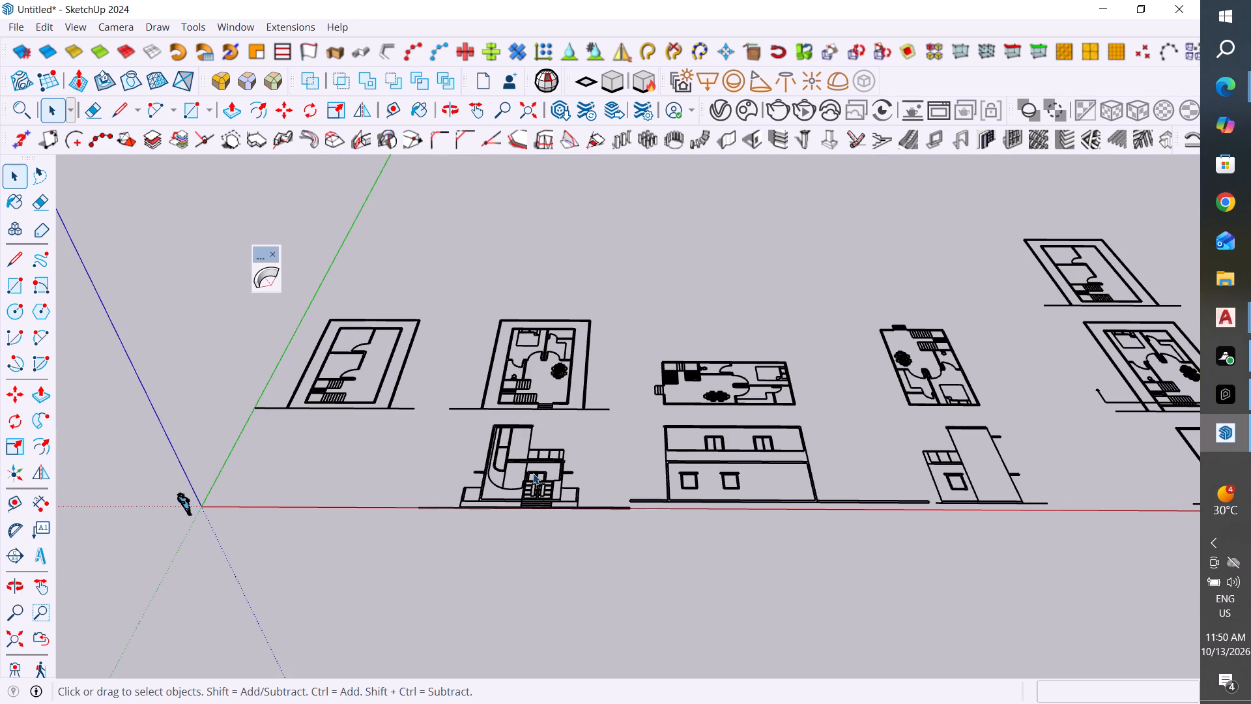
scroll(533, 473, down, 2)
middle_drag(624, 557, 622, 660)
middle_drag(630, 574, 629, 603)
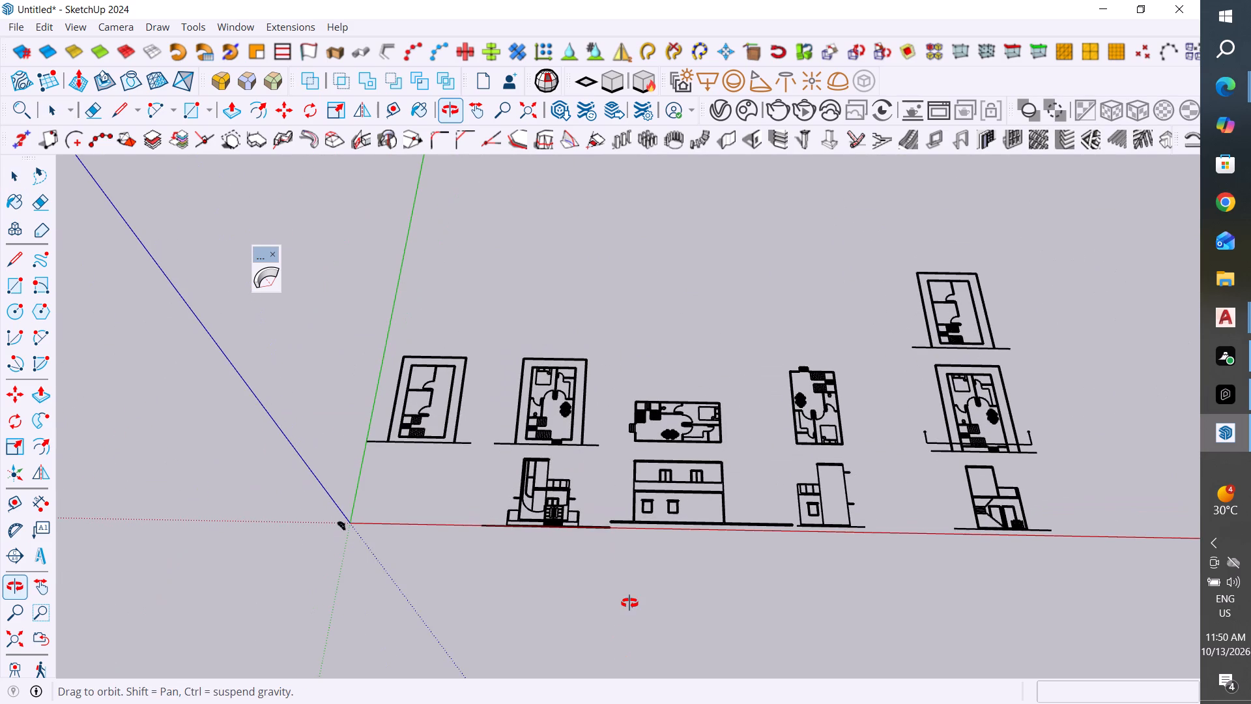
middle_drag(629, 603, 633, 614)
drag(1083, 217, 934, 479)
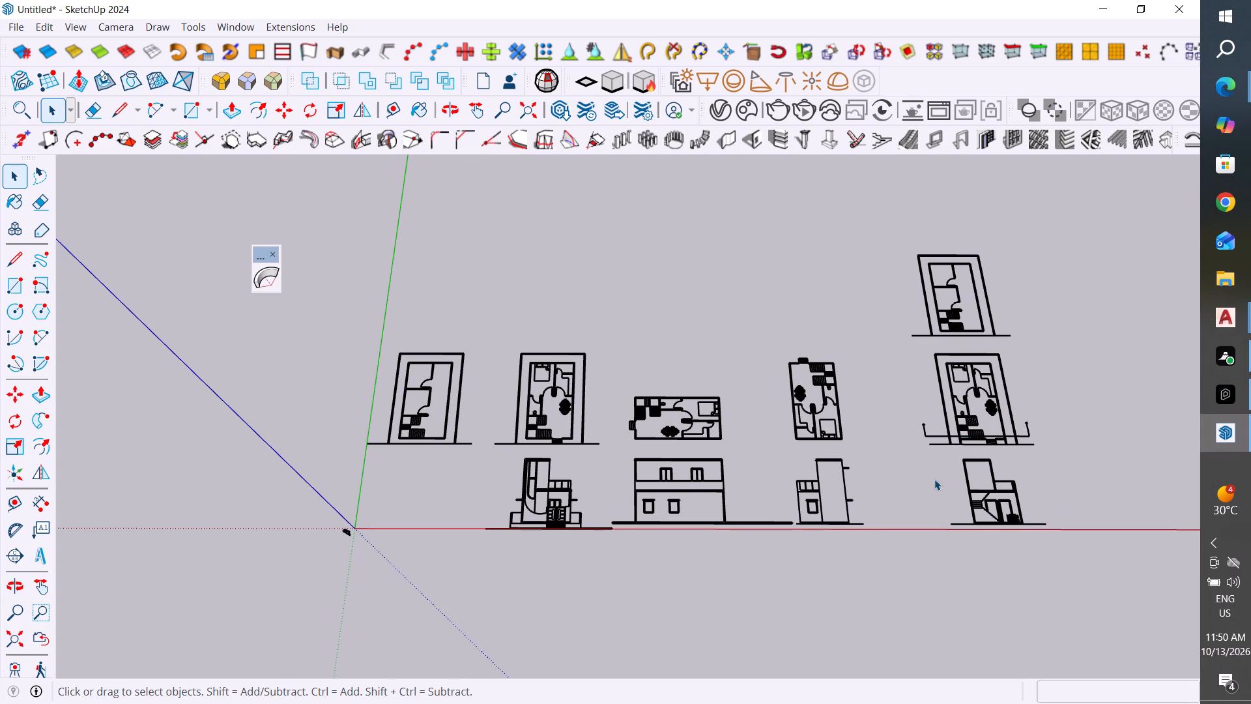
drag(934, 479, 624, 611)
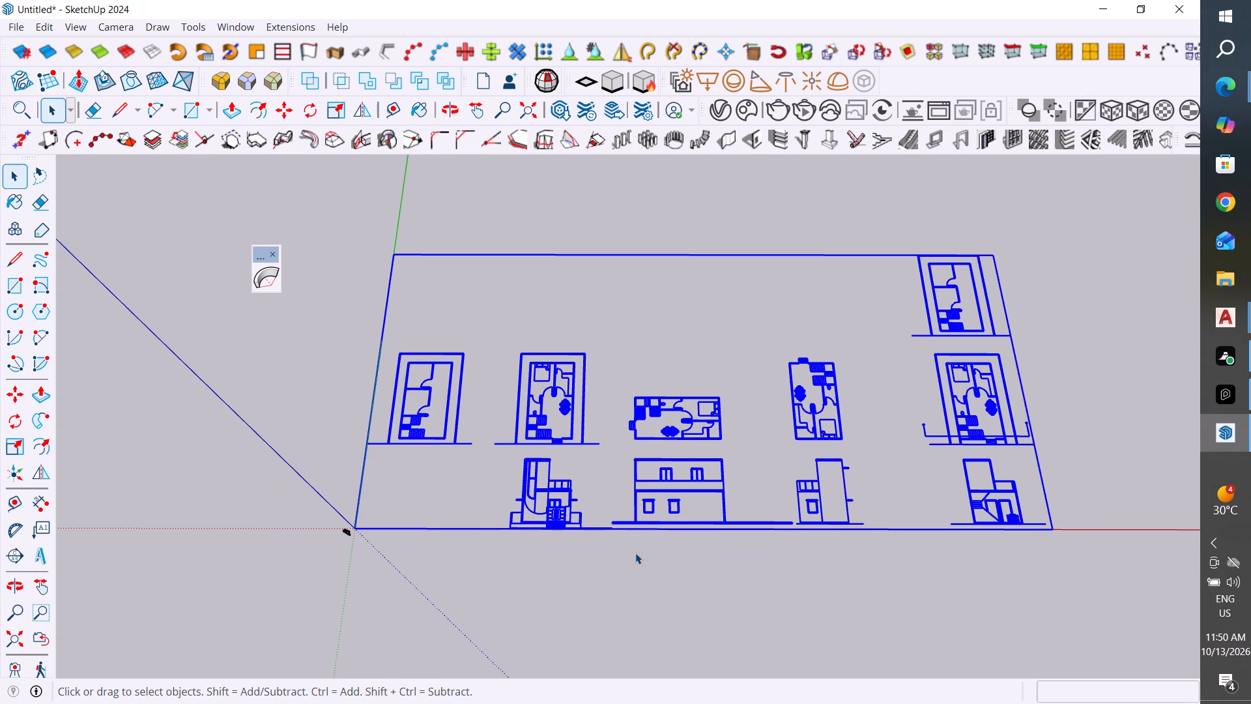
right_click(635, 521)
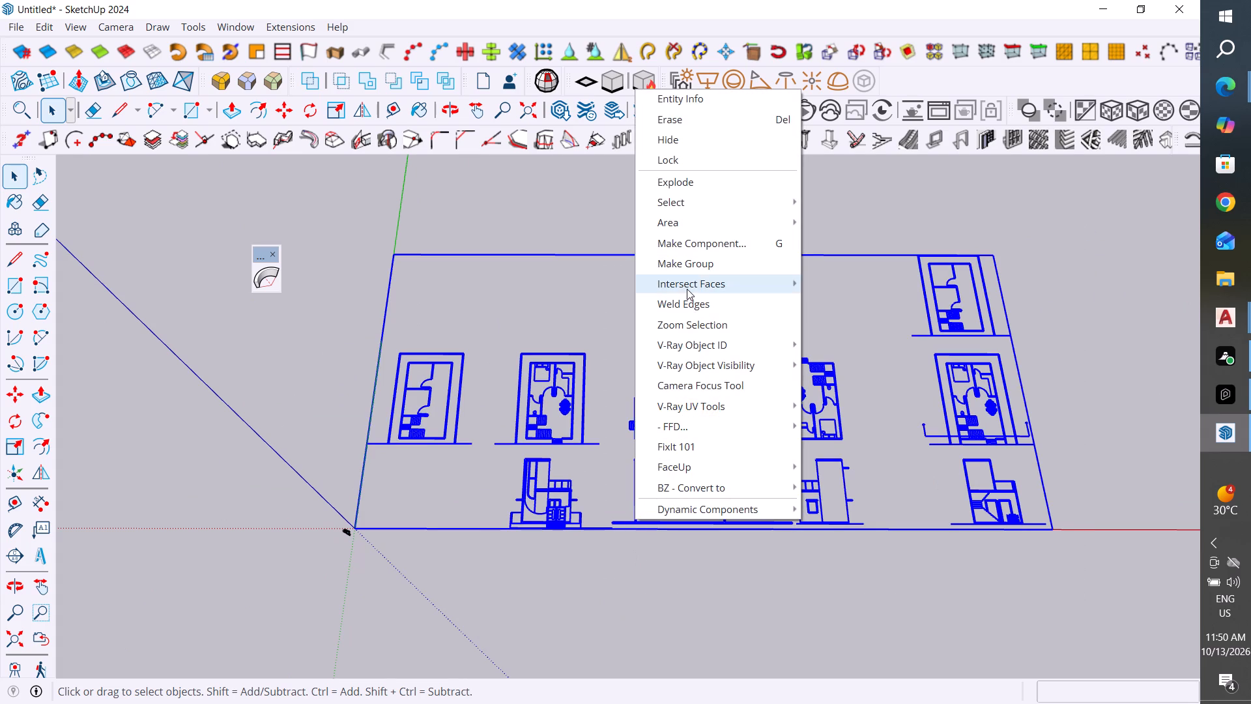
click(706, 188)
click(1056, 252)
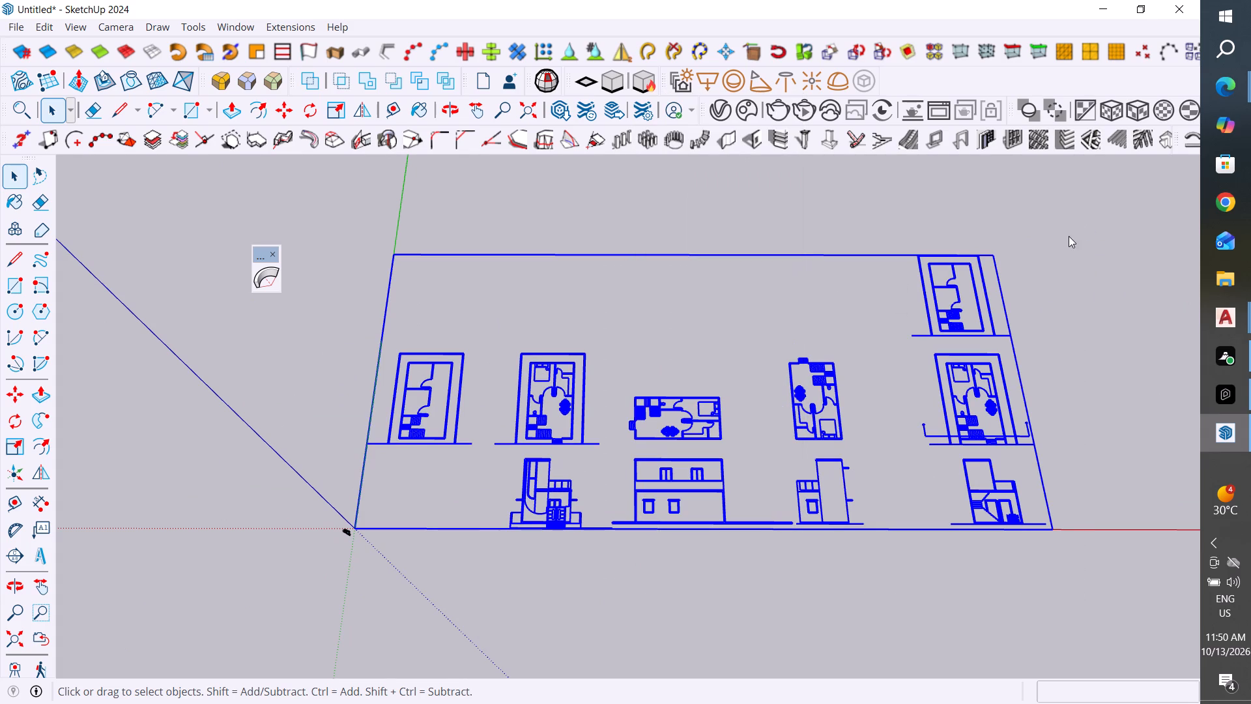
key(Escape)
click(1072, 219)
double_click(925, 342)
Hide the building section at the far end of the drawing set together with the two floor plans above it.
scroll(769, 436, down, 5)
scroll(769, 436, up, 5)
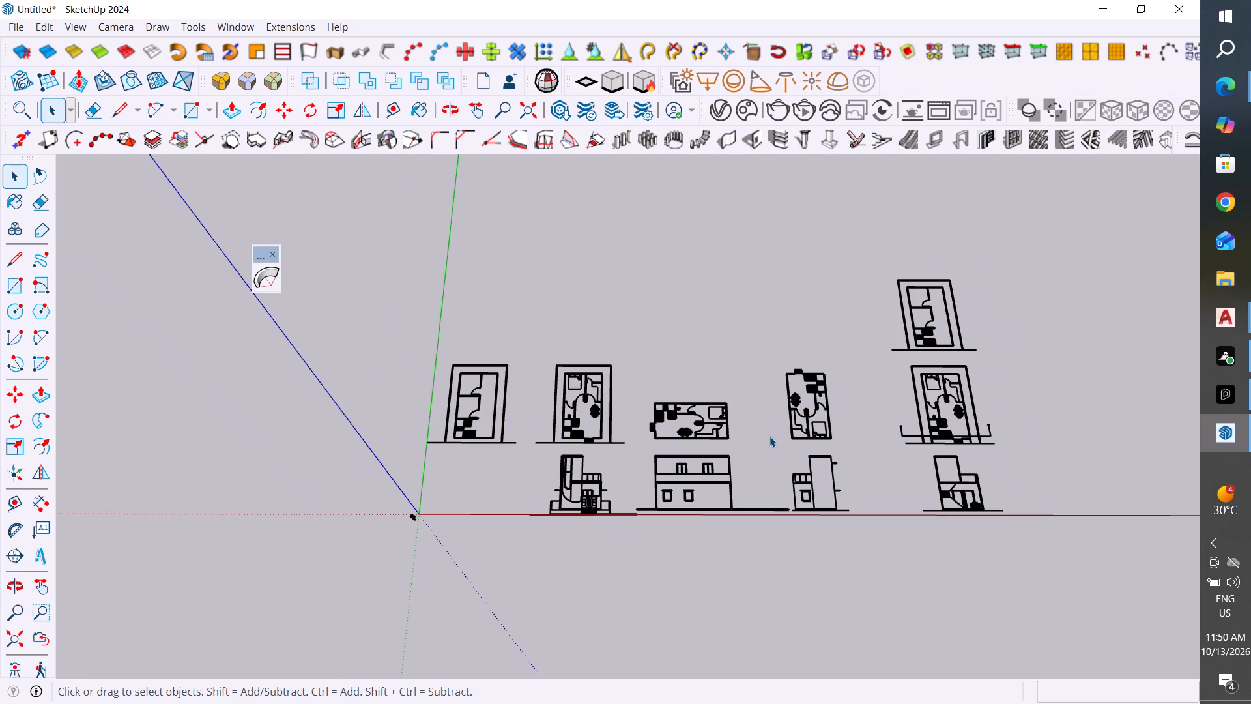
click(777, 407)
key(Escape)
key(Escape)
drag(1035, 239, 807, 516)
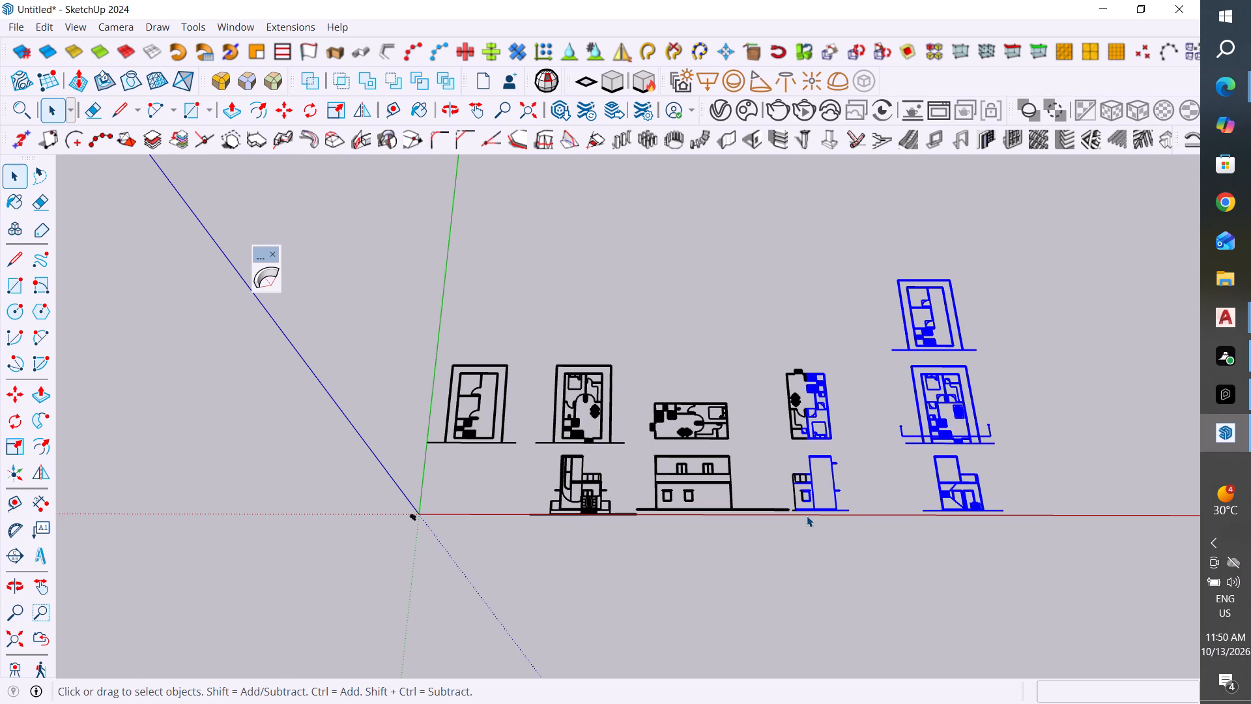
scroll(801, 534, down, 2)
scroll(973, 497, up, 2)
drag(1005, 242, 986, 281)
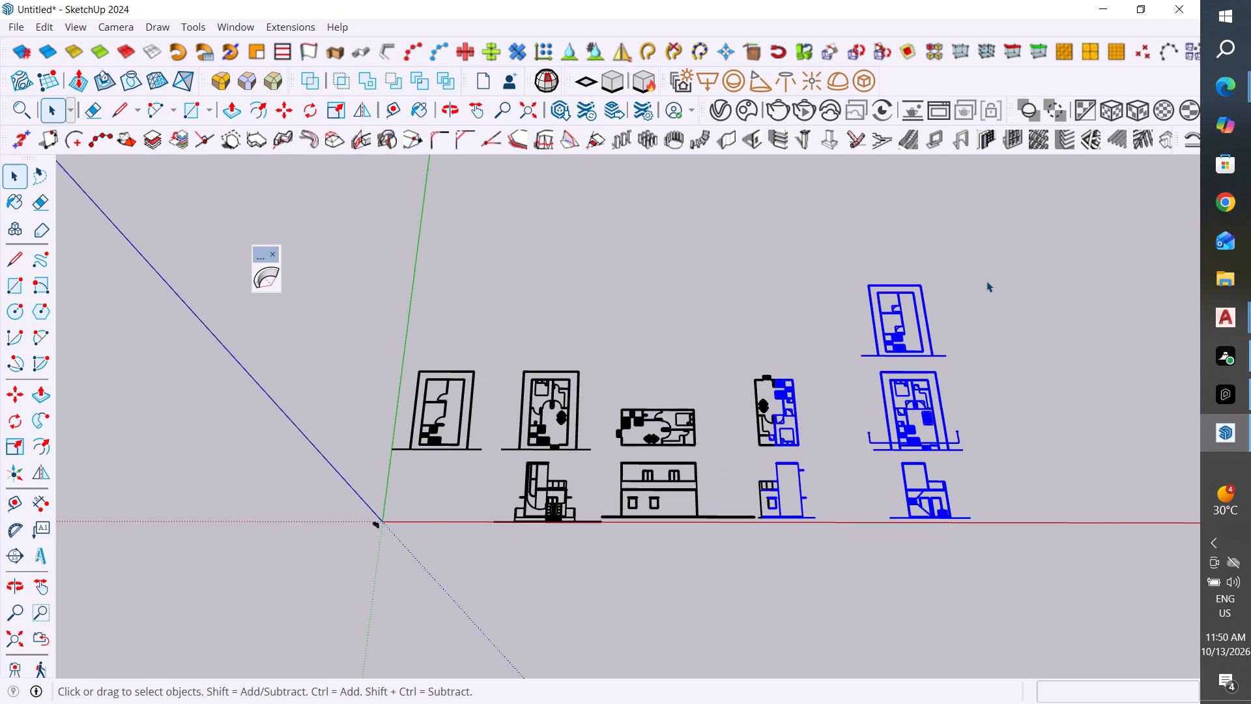
drag(986, 281, 842, 536)
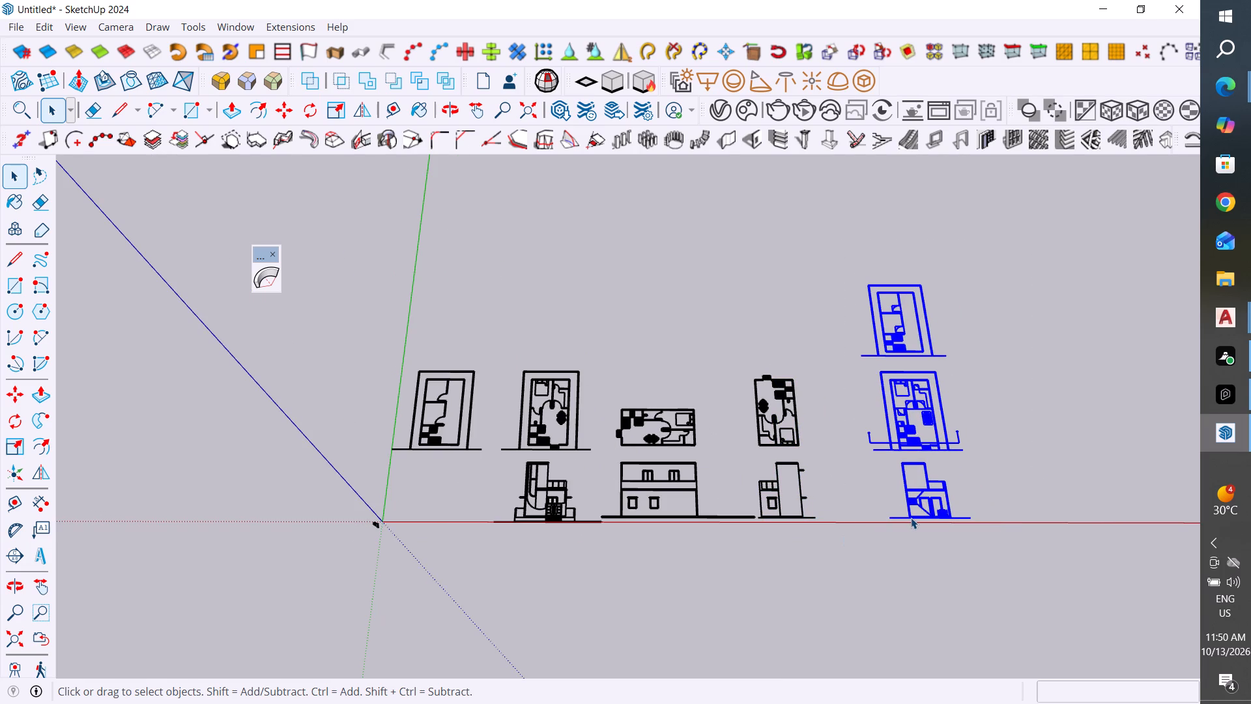
right_click(911, 518)
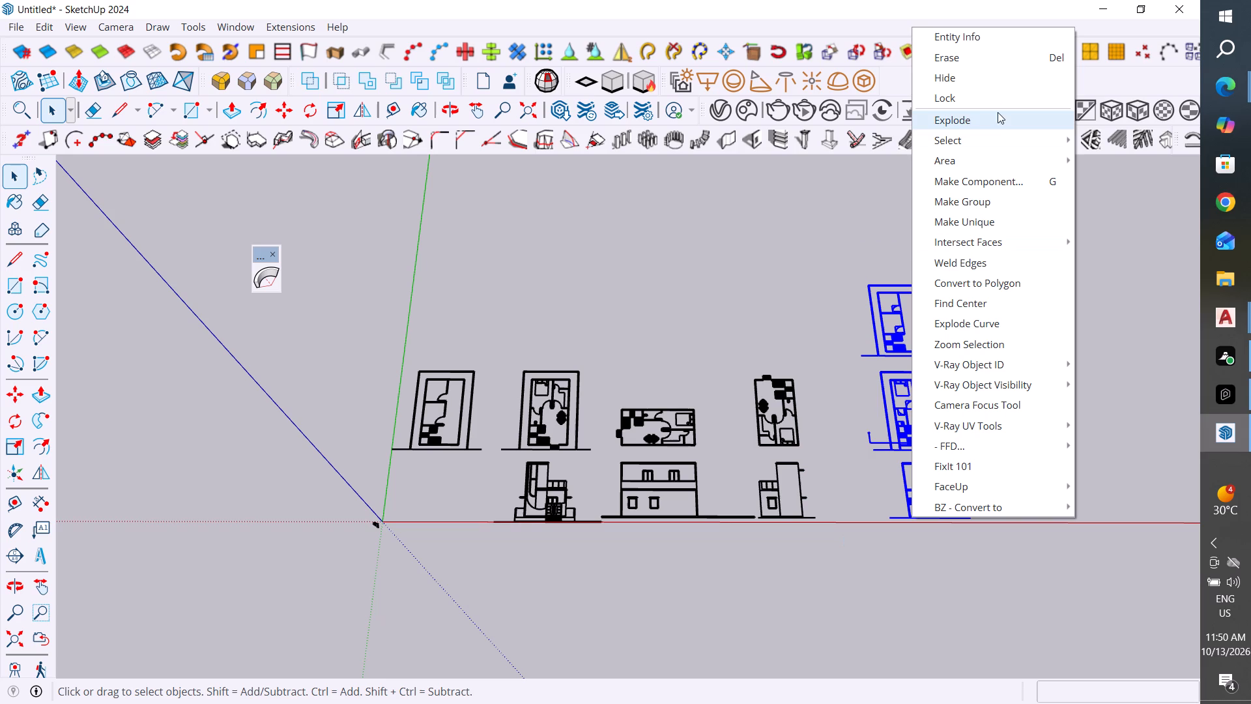
click(1014, 78)
Hide the upright floor plan directly above the side elevation with the tall block.
scroll(771, 490, up, 5)
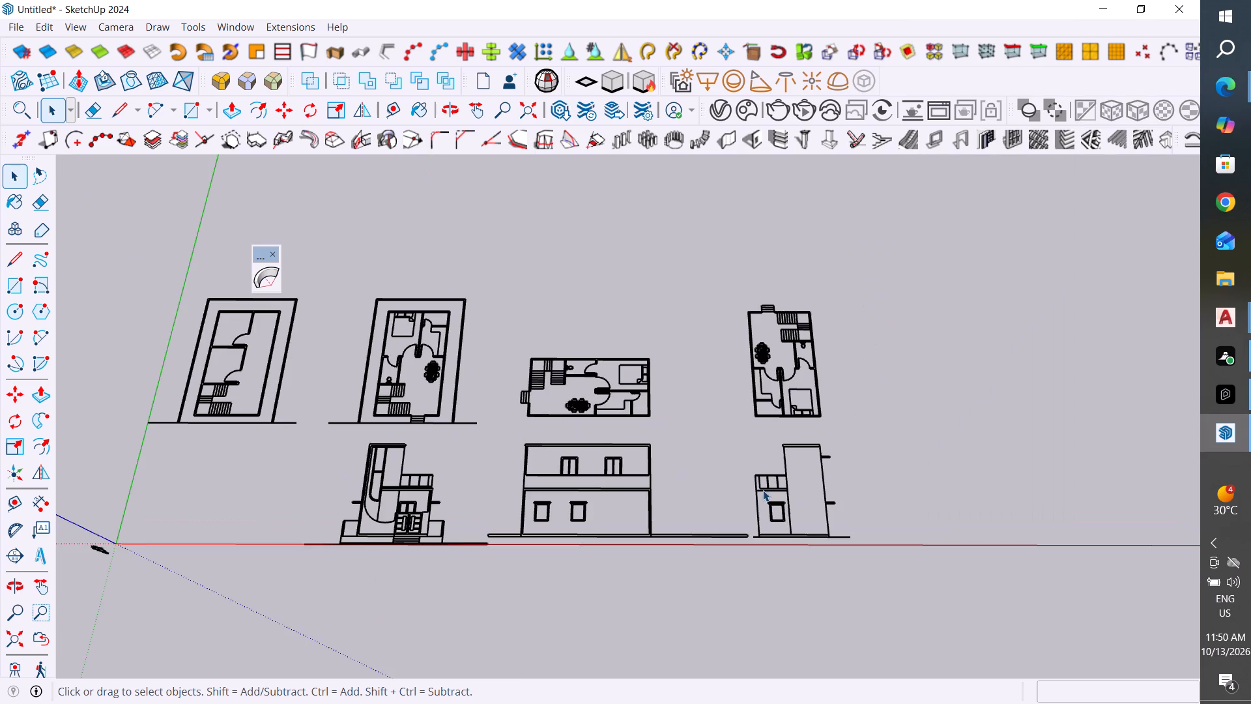
drag(913, 242, 732, 433)
scroll(752, 420, up, 5)
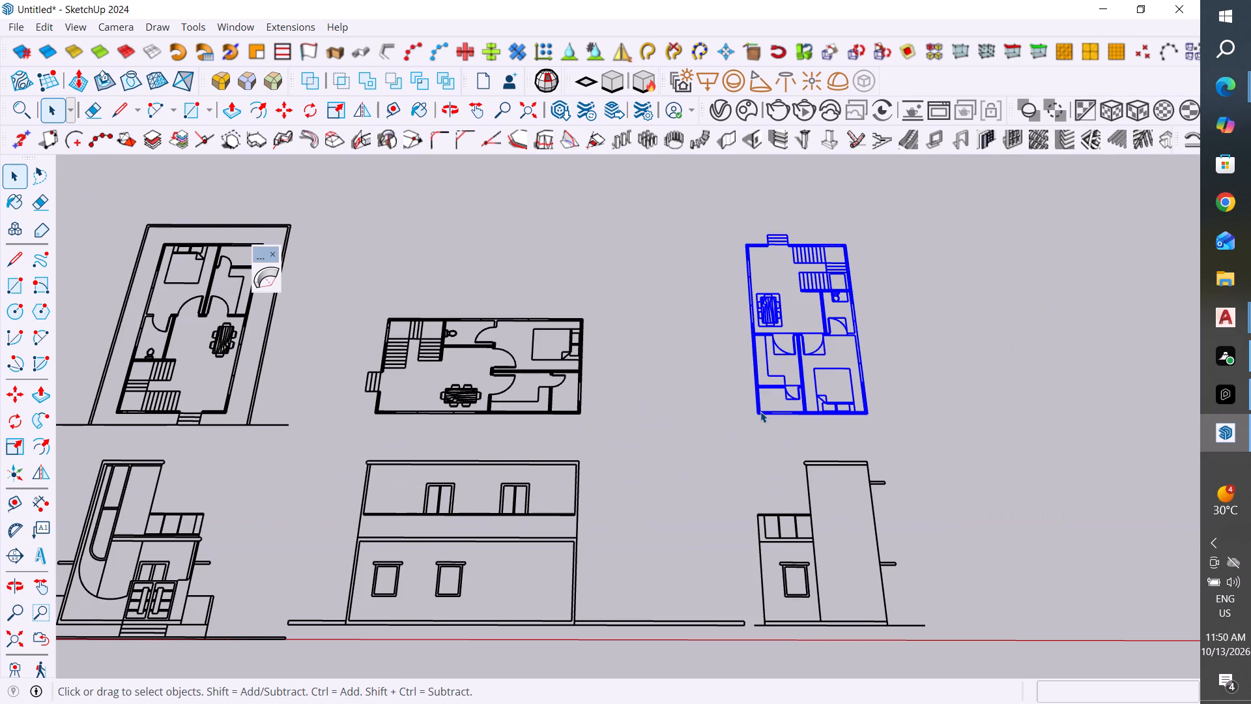
right_click(760, 413)
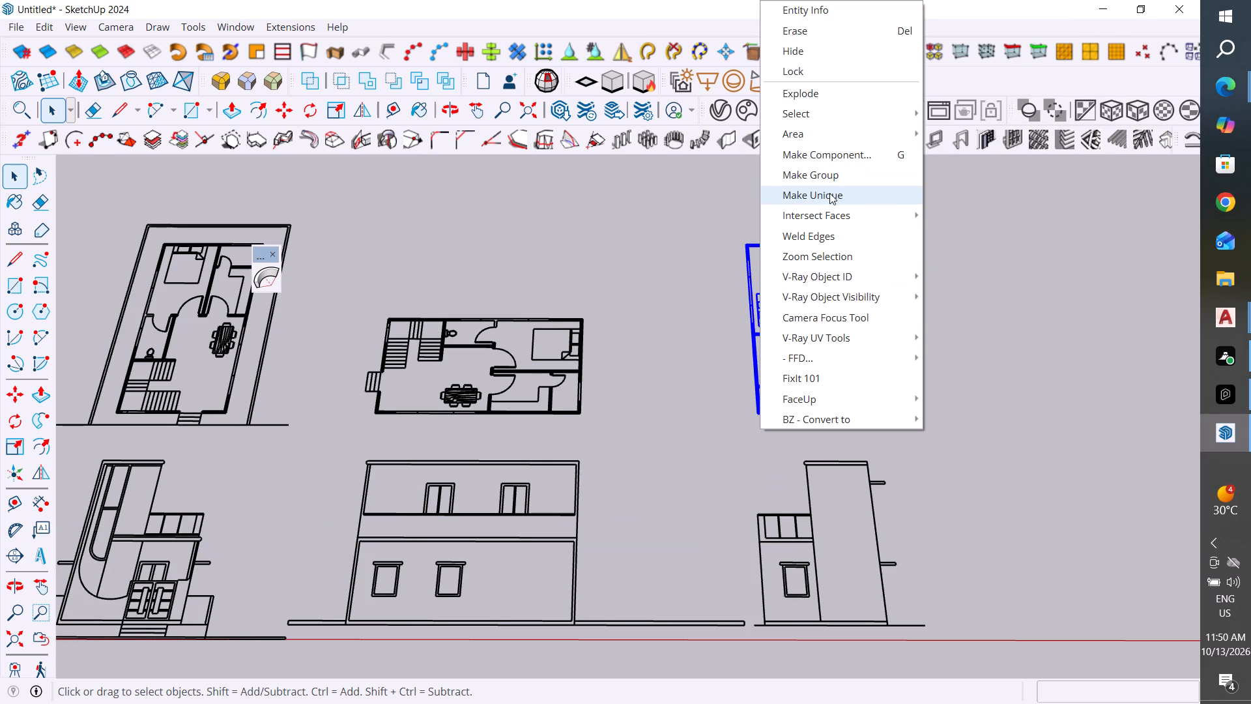
click(820, 56)
Hide the narrow side elevation with the tall block, including its ground line.
scroll(878, 501, up, 5)
scroll(809, 386, down, 6)
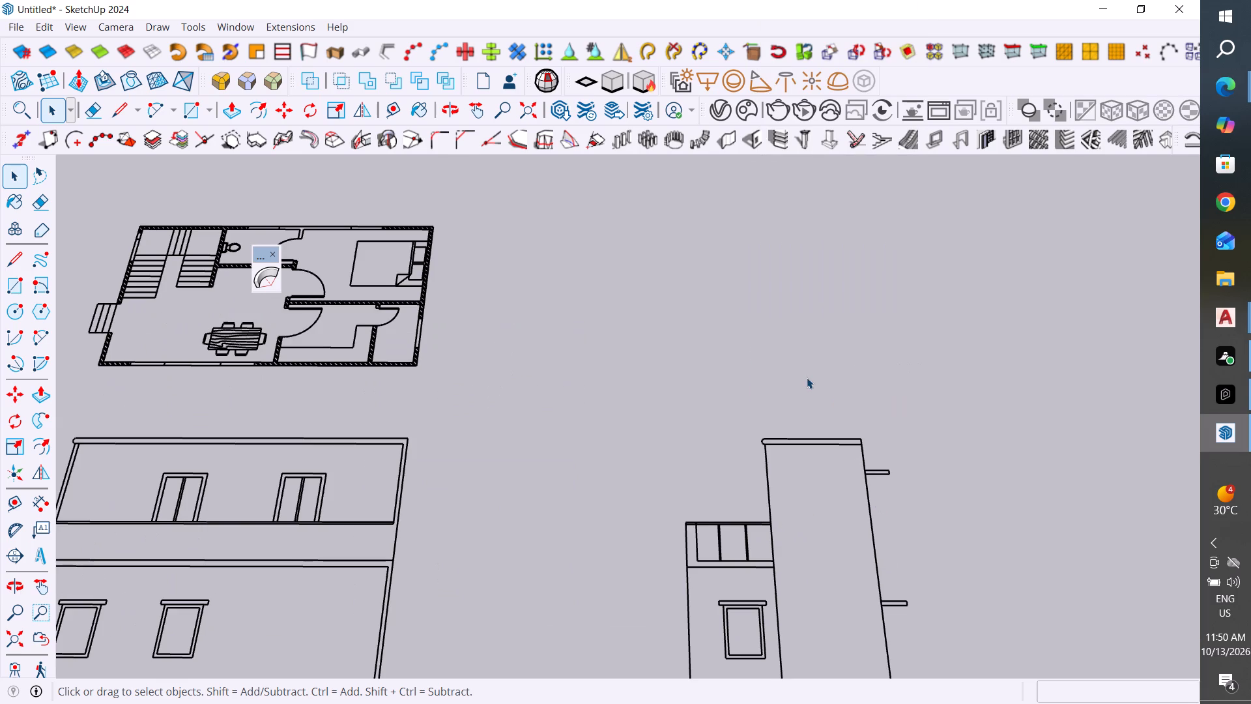
scroll(829, 581, up, 5)
middle_drag(751, 597, 747, 531)
scroll(739, 536, up, 1)
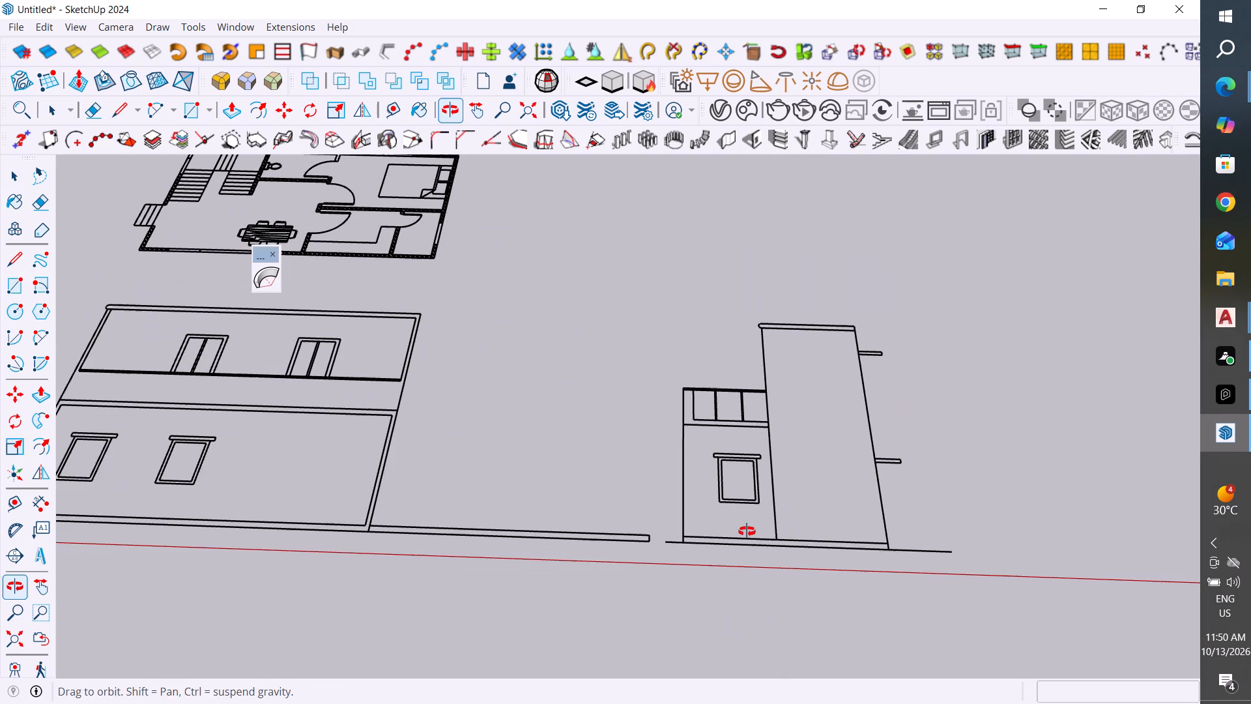
drag(1001, 272, 665, 599)
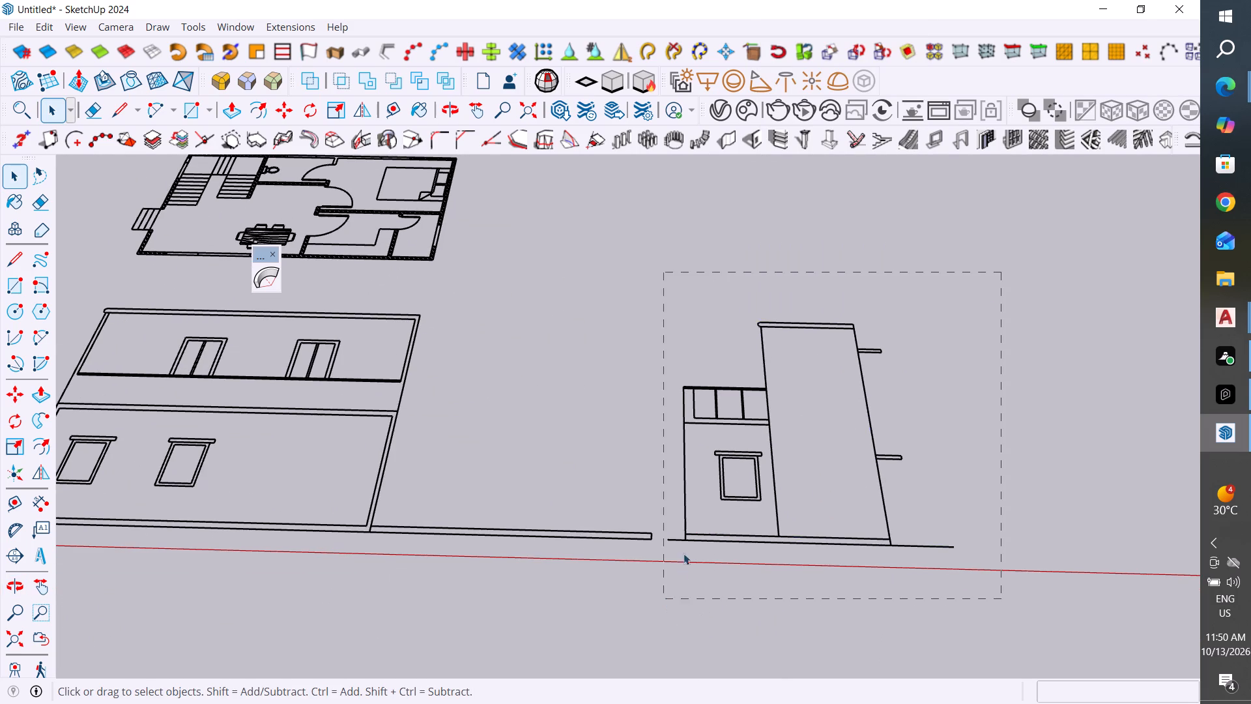
right_click(685, 537)
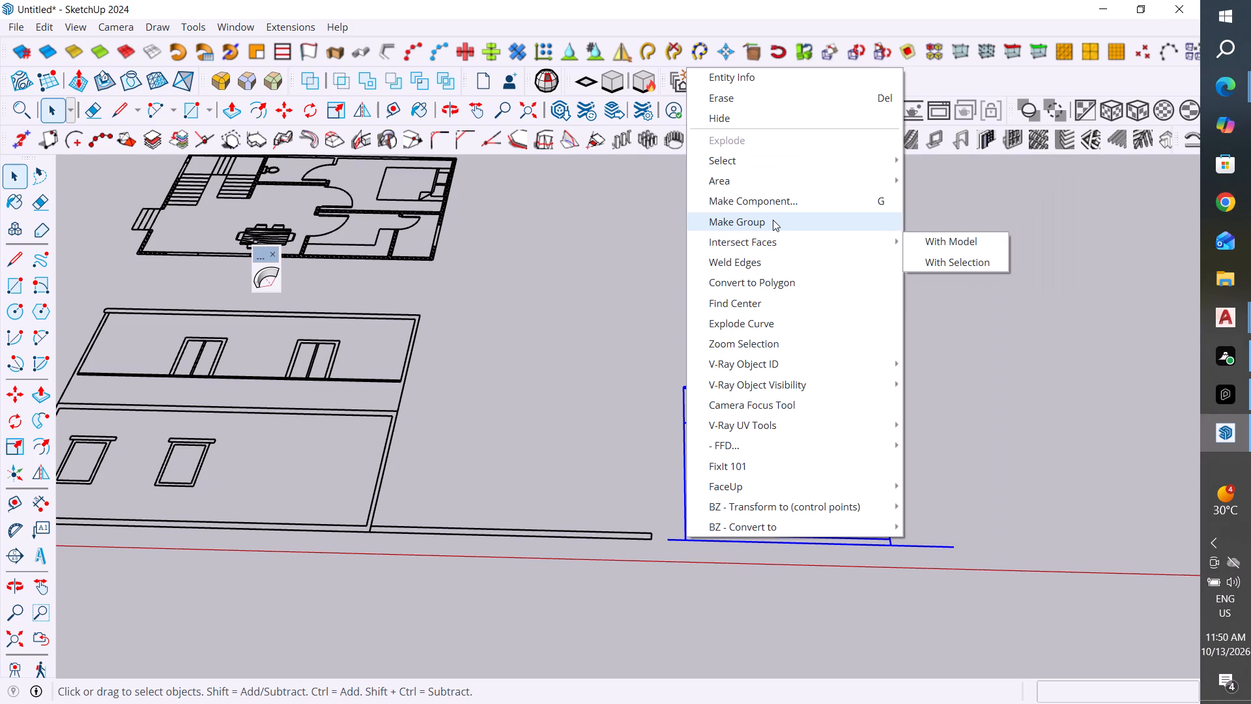
click(761, 122)
Hide the horizontally laid-out floor plan above the long side elevation.
scroll(910, 349, down, 6)
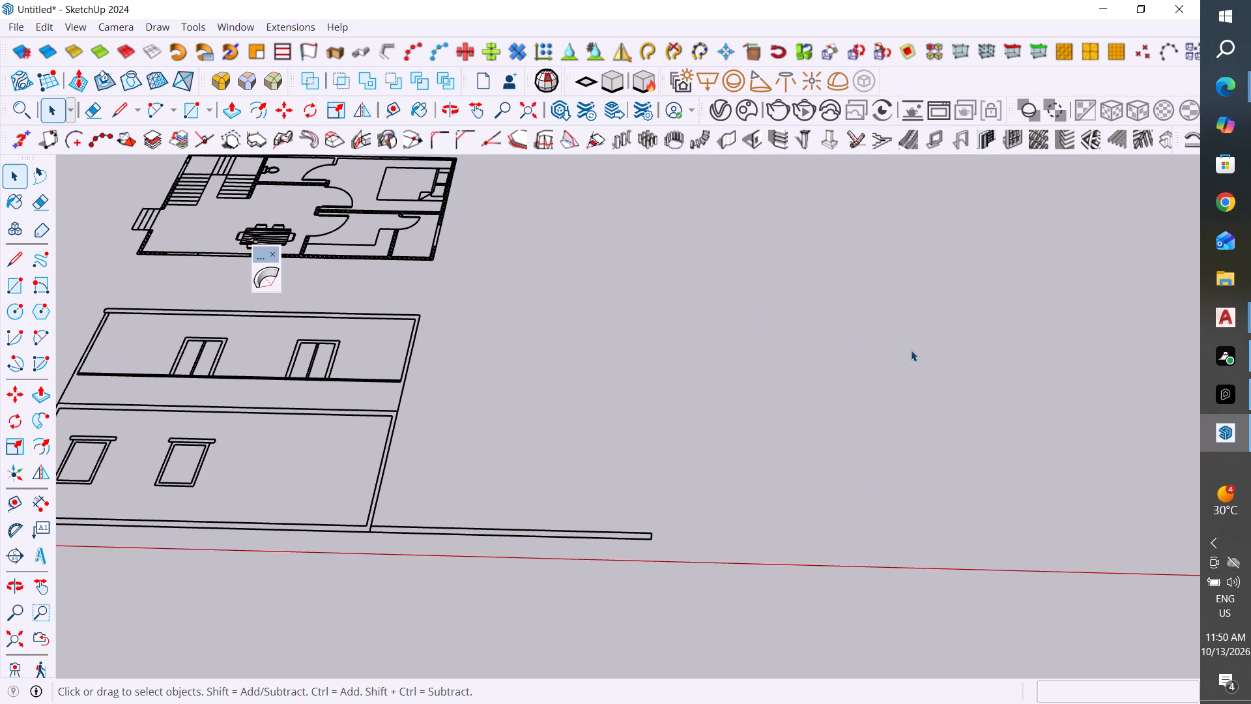
scroll(804, 422, down, 6)
scroll(568, 490, up, 3)
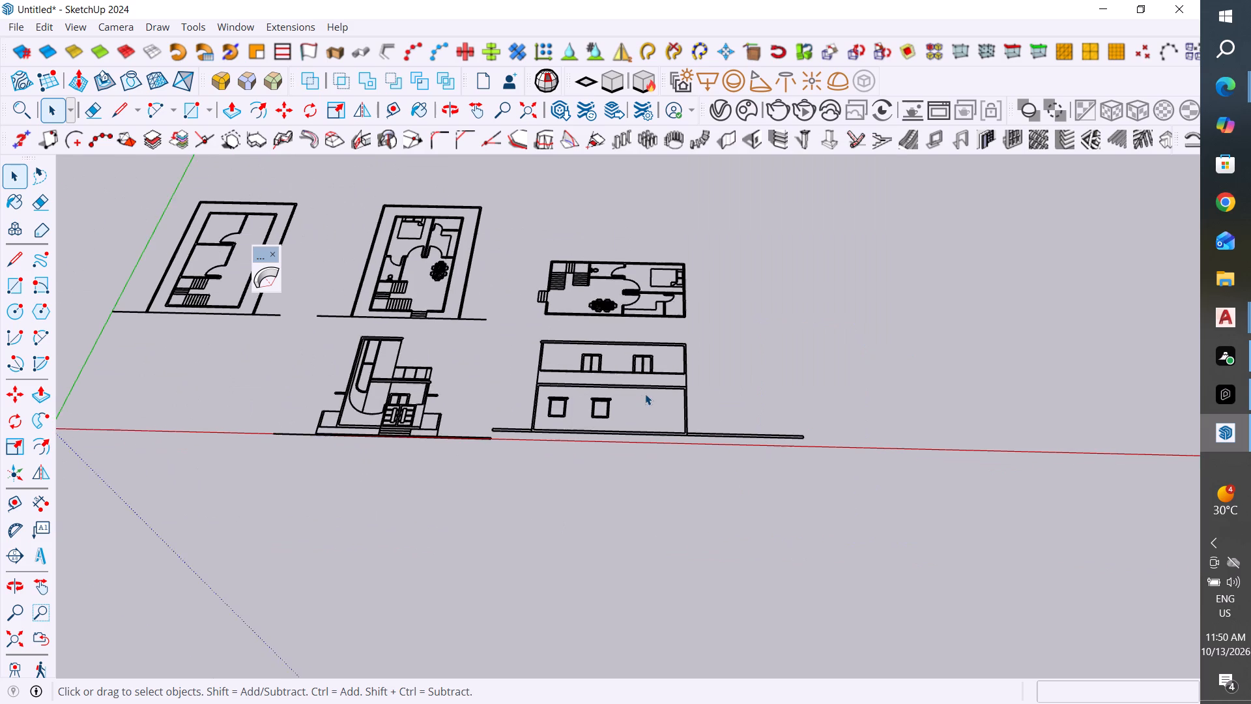
middle_drag(635, 430, 639, 488)
drag(779, 197, 492, 334)
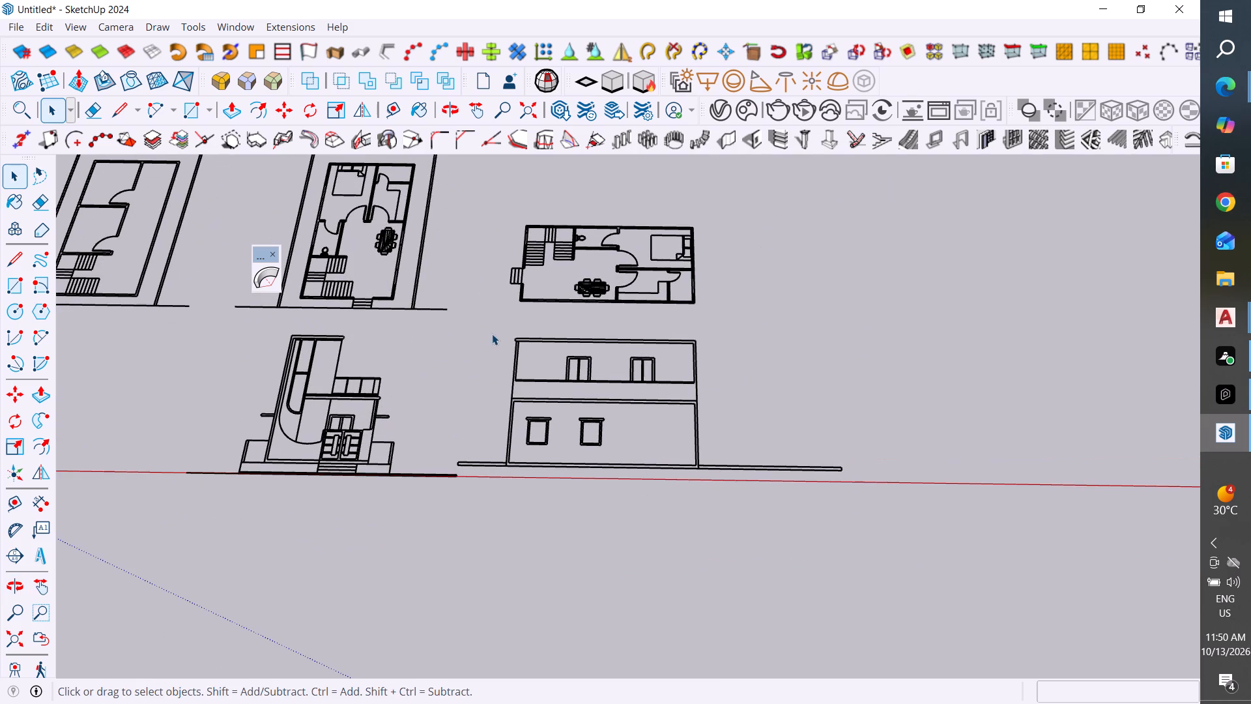
drag(492, 334, 483, 331)
right_click(520, 296)
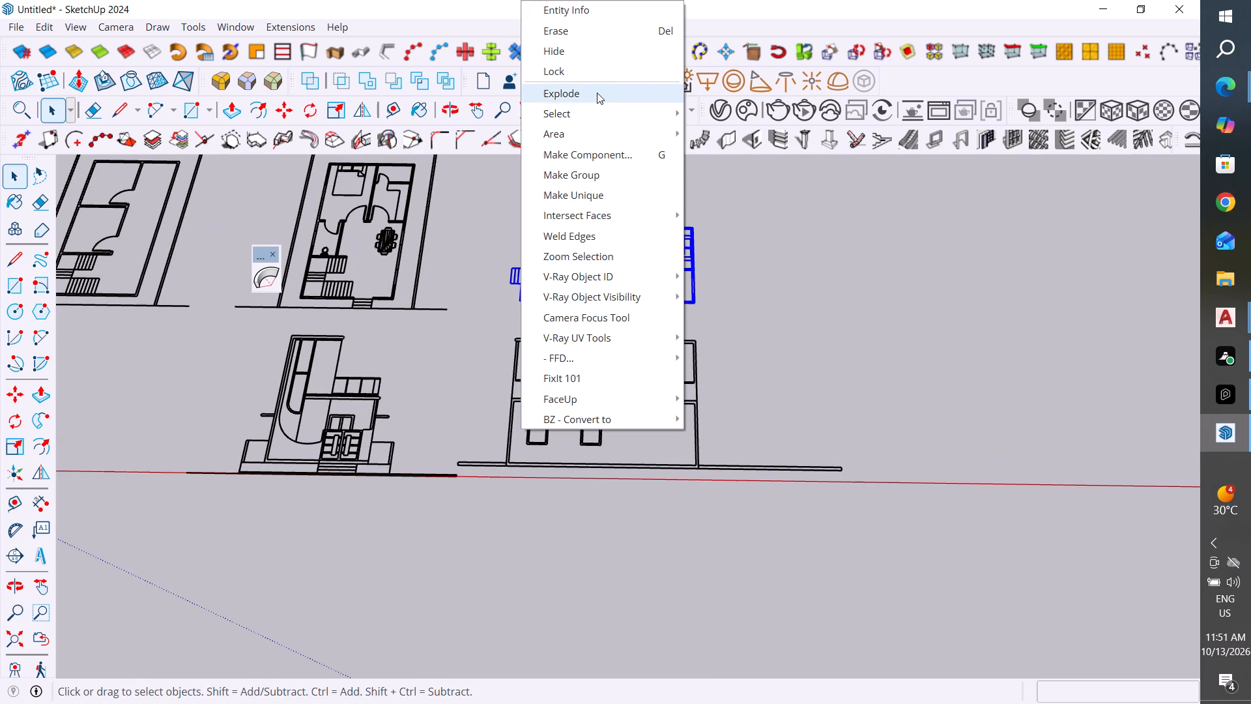
click(622, 51)
Hide the long side elevation with two upper openings and two lower windows, including its ground strip.
drag(909, 280, 861, 367)
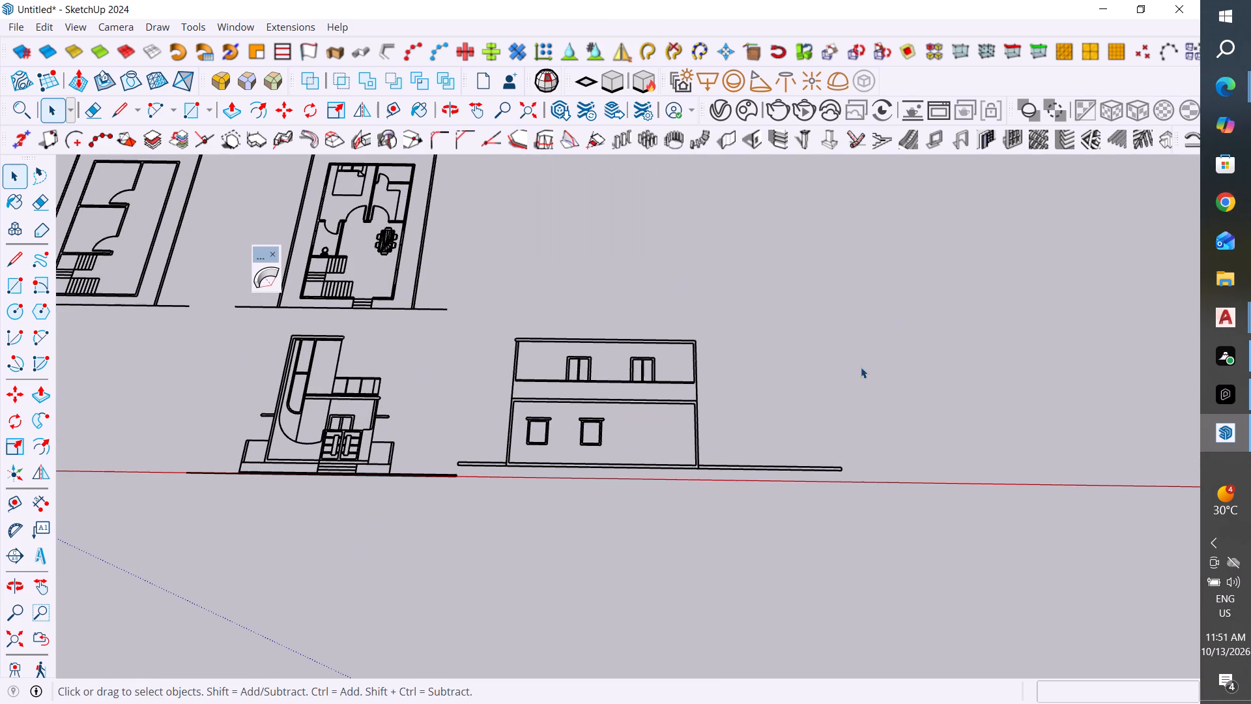
drag(861, 367, 456, 486)
click(656, 506)
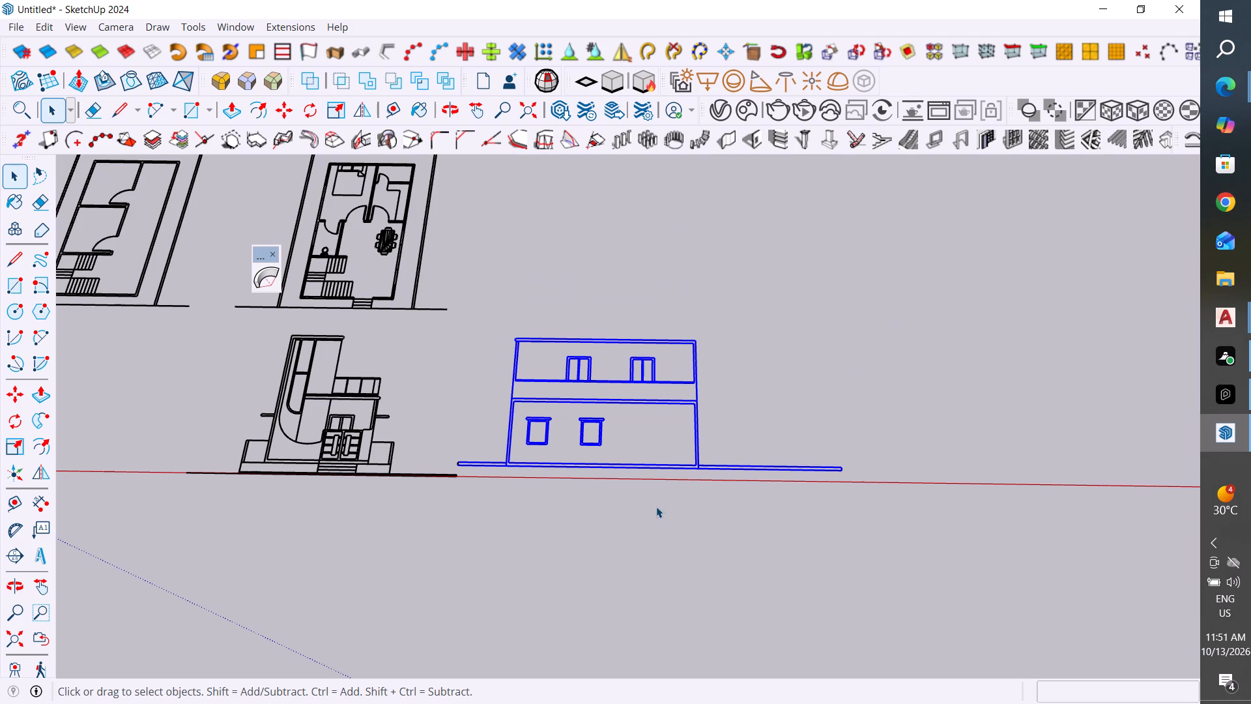
scroll(739, 518, up, 3)
middle_drag(755, 518, 771, 518)
drag(998, 247, 723, 374)
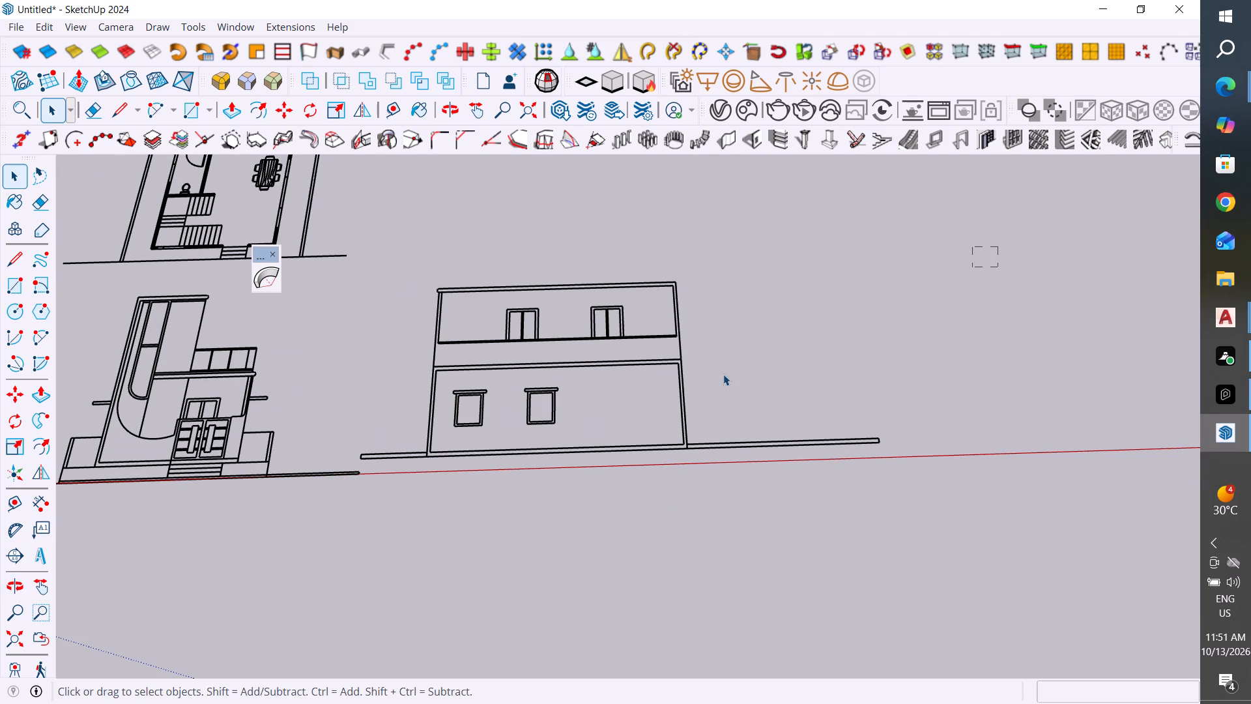
drag(723, 374, 337, 465)
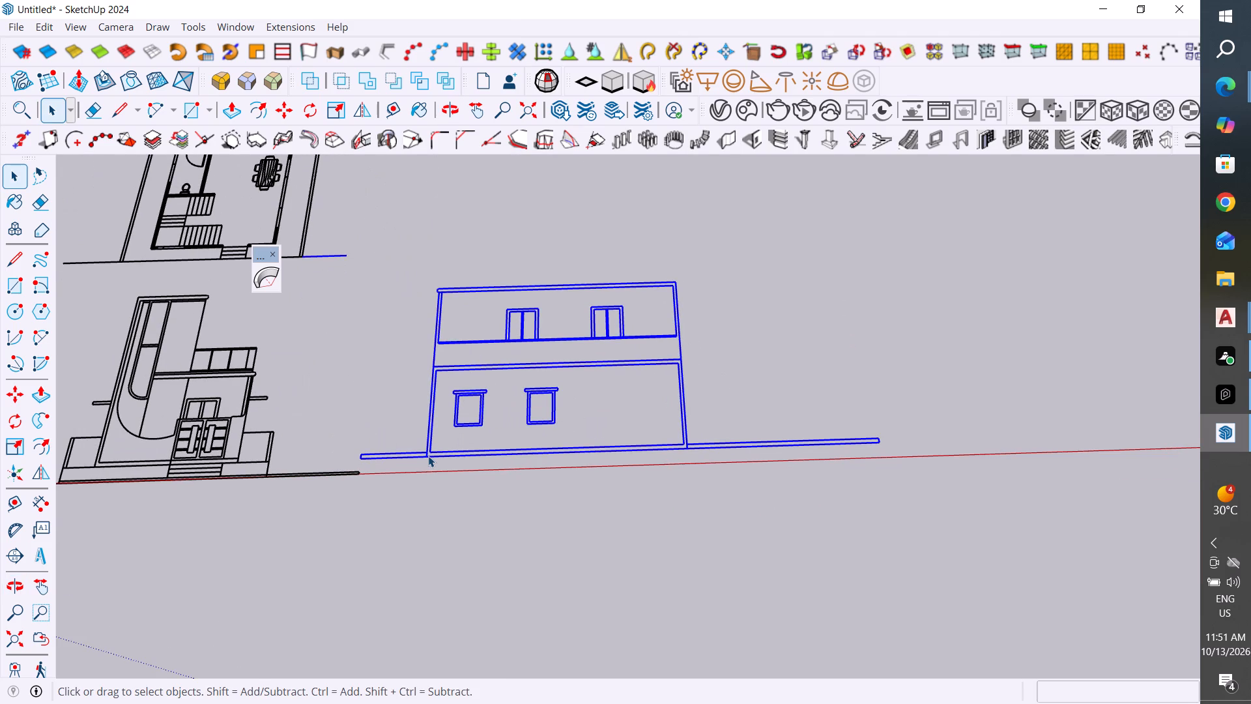
right_click(427, 454)
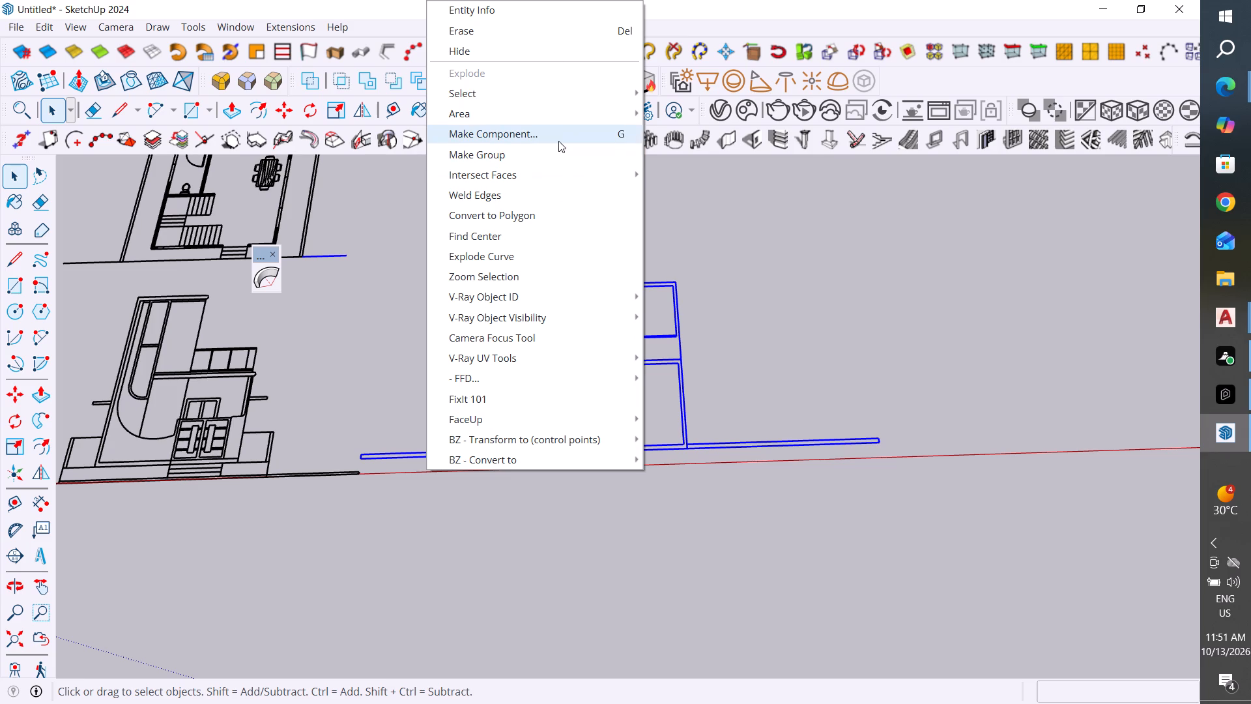
click(555, 51)
Hide the two remaining floor plans with plot outlines, keeping only the front elevation in view.
scroll(857, 360, down, 6)
scroll(788, 403, down, 5)
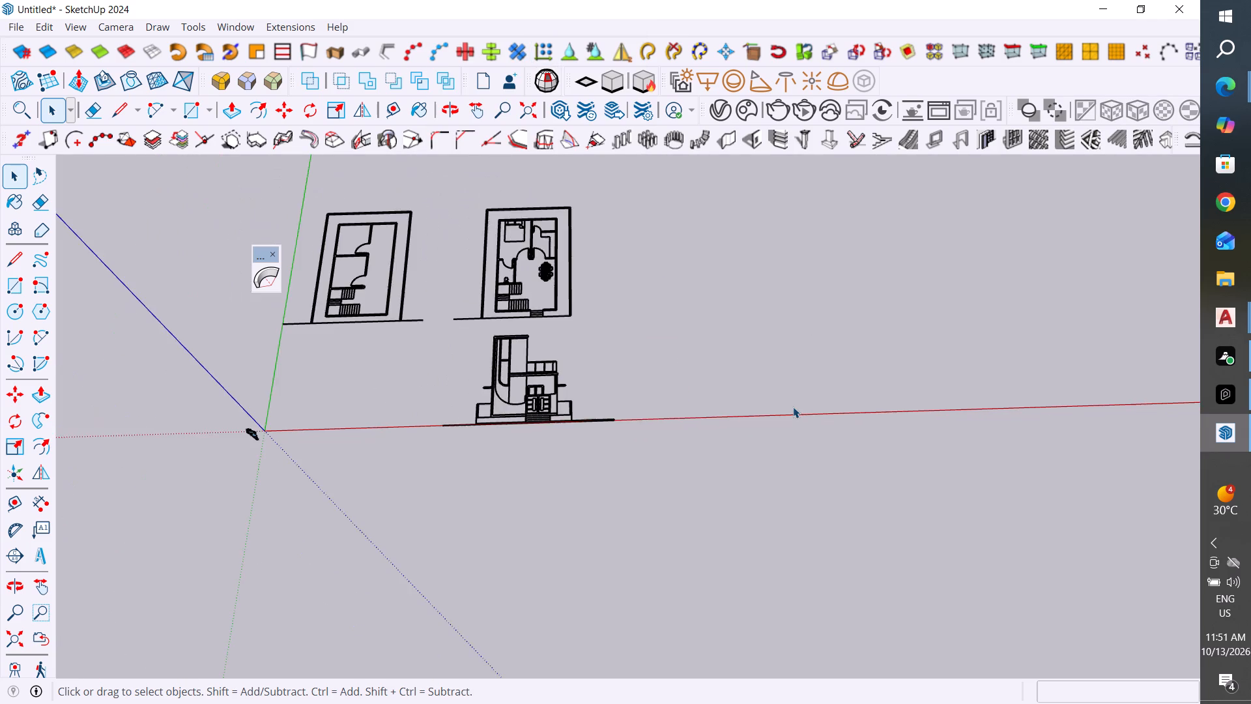
scroll(439, 350, up, 3)
scroll(753, 424, down, 4)
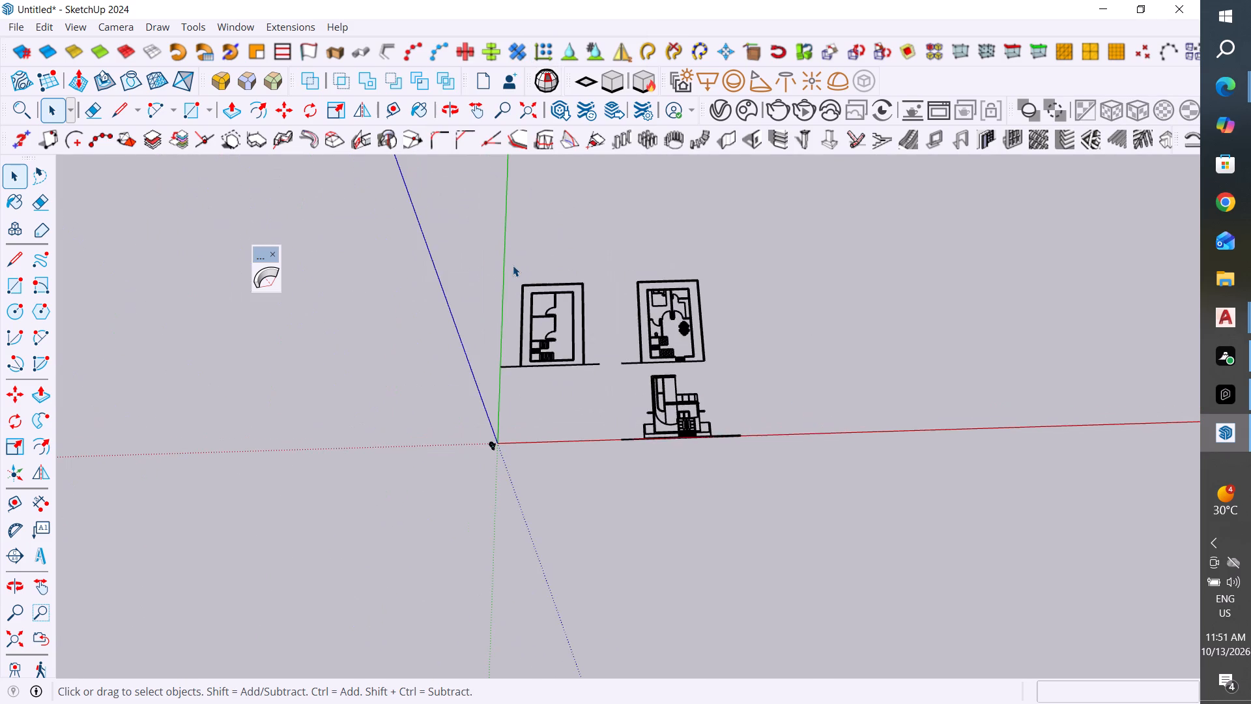
scroll(512, 265, up, 4)
drag(865, 235, 473, 415)
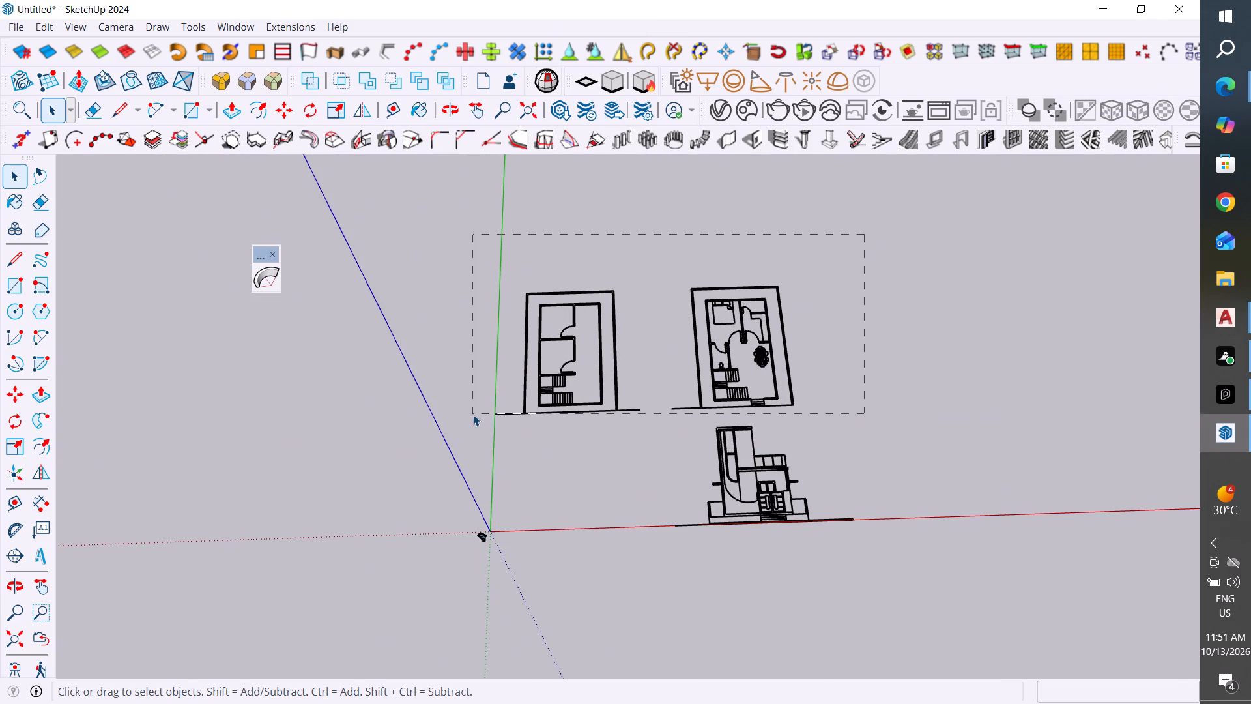
drag(473, 415, 472, 418)
right_click(524, 412)
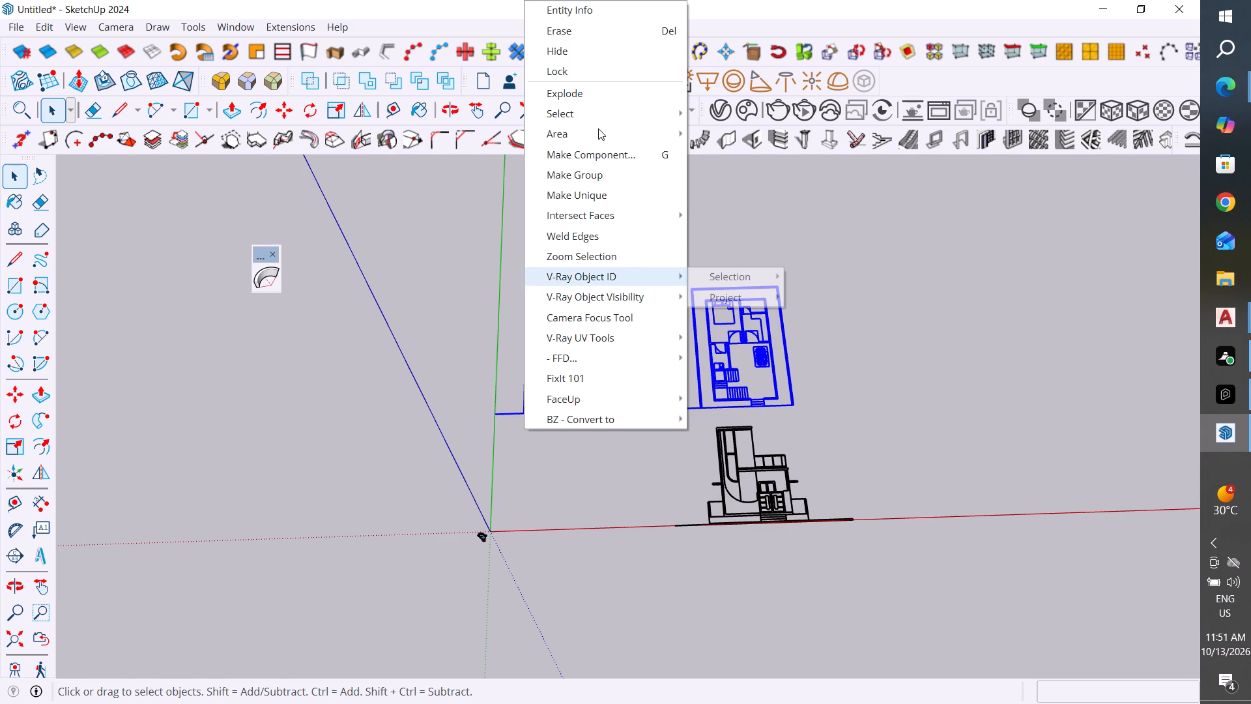
click(598, 50)
Select all the front elevation's edges and generate upward-facing faces from them.
scroll(789, 555, up, 5)
middle_drag(814, 514, 654, 496)
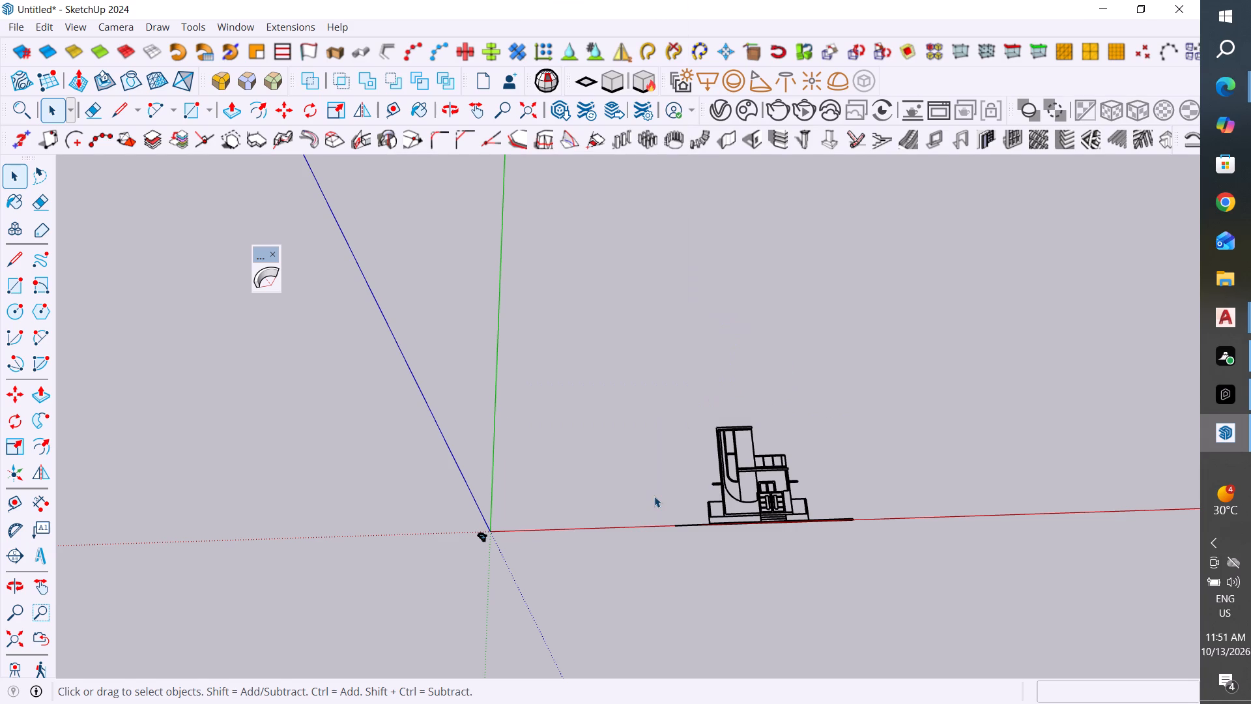
middle_drag(654, 496, 828, 318)
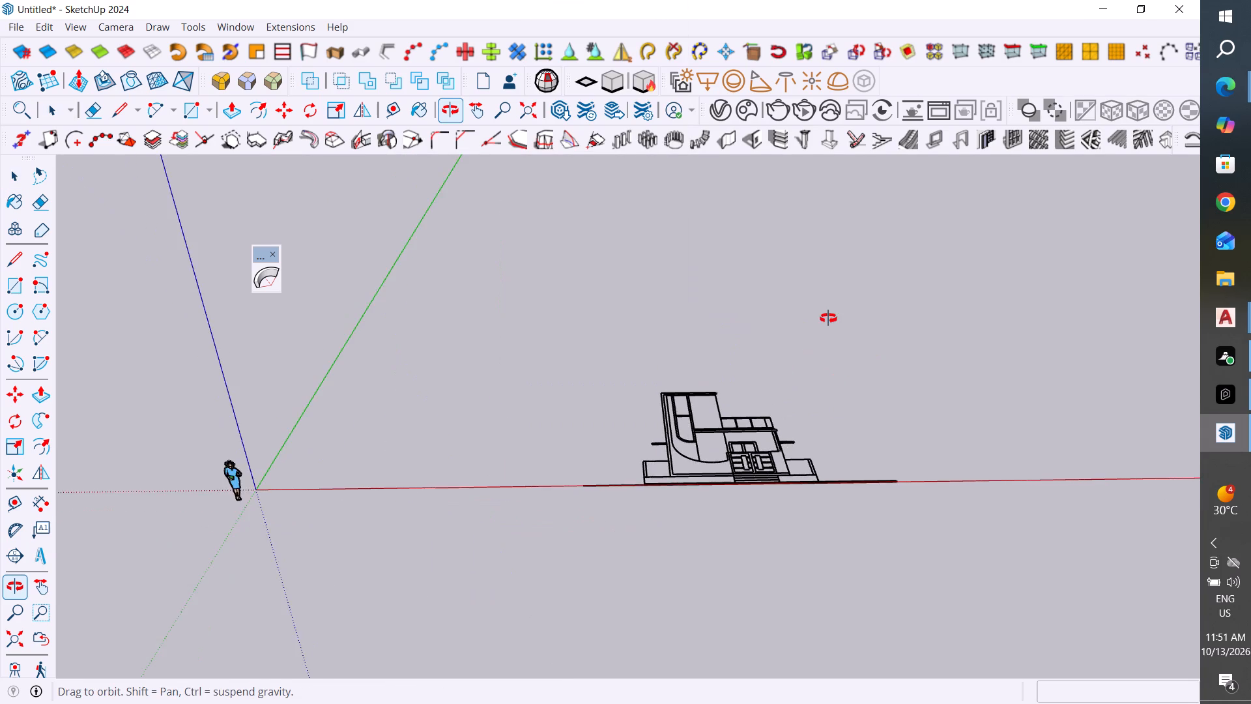
middle_drag(828, 318, 841, 345)
scroll(885, 422, up, 4)
middle_drag(938, 454, 842, 459)
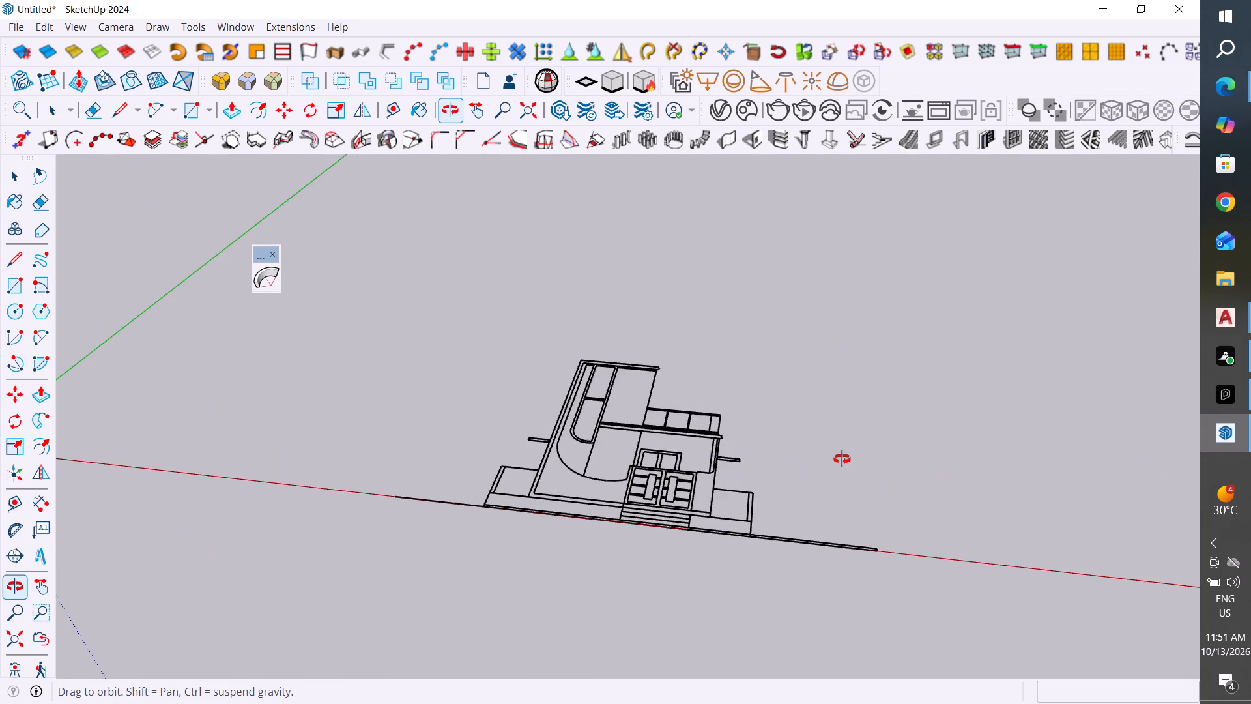
middle_drag(842, 459, 915, 431)
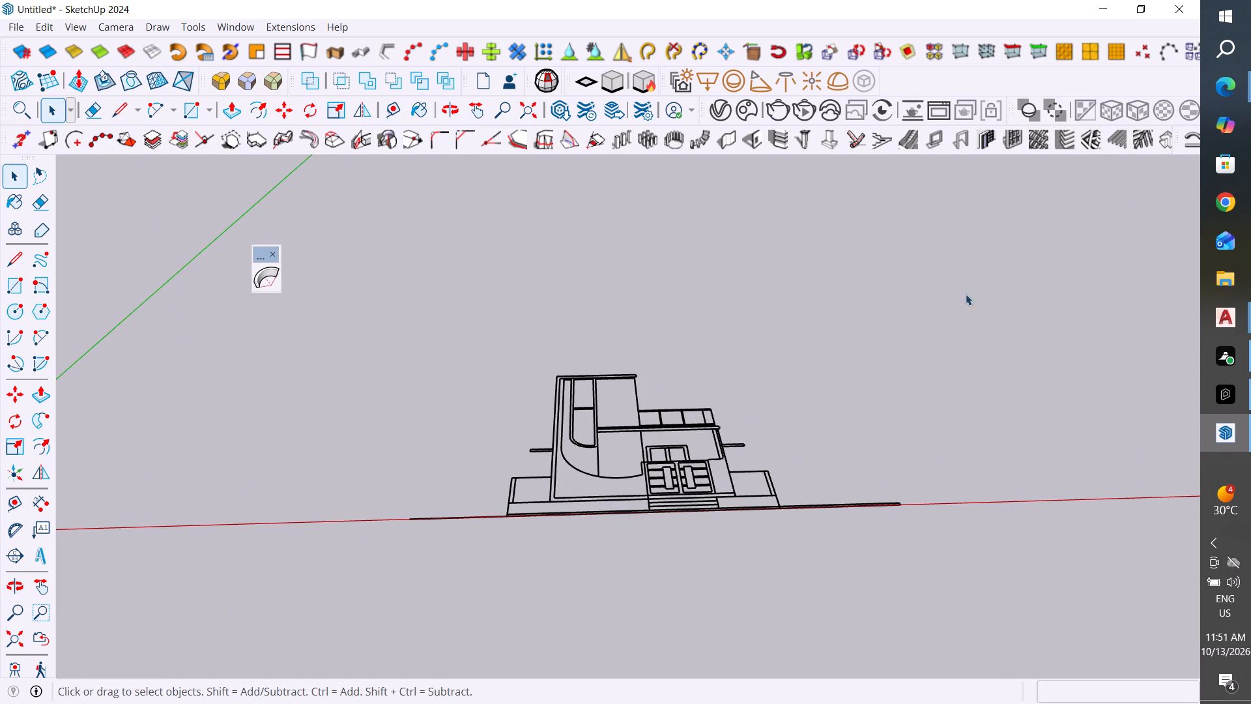
scroll(594, 417, up, 4)
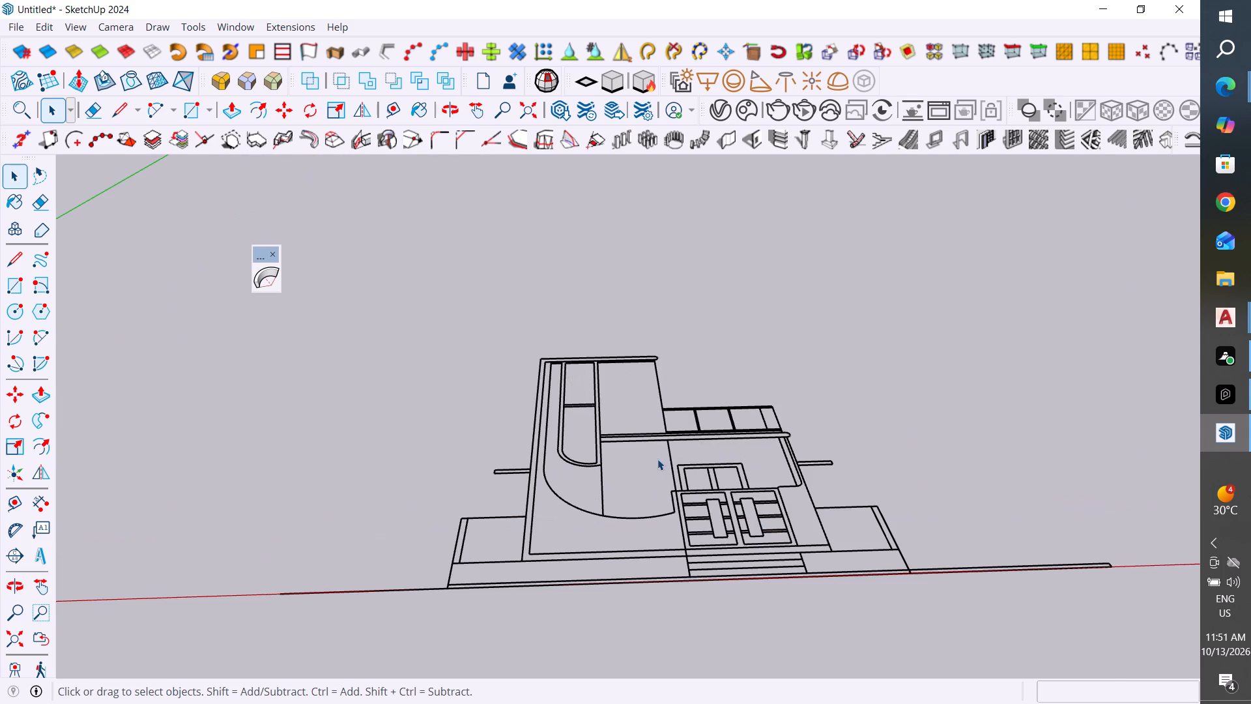
click(664, 441)
click(842, 388)
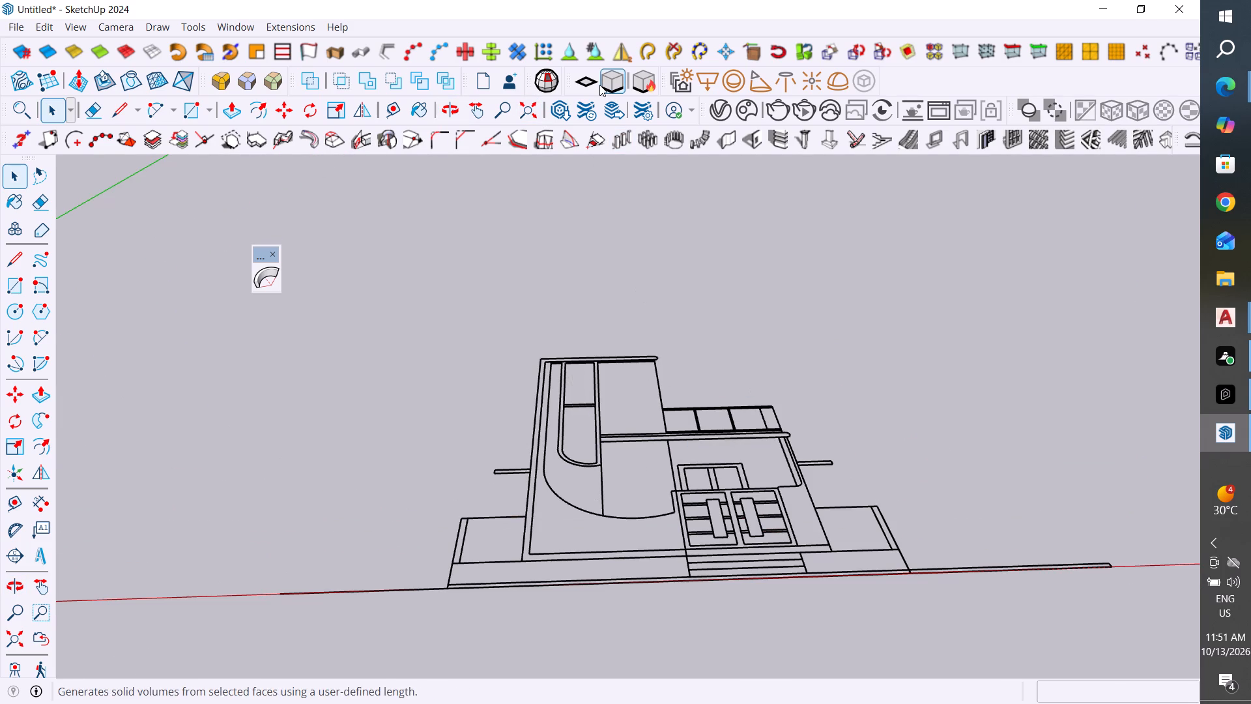
click(590, 85)
click(660, 374)
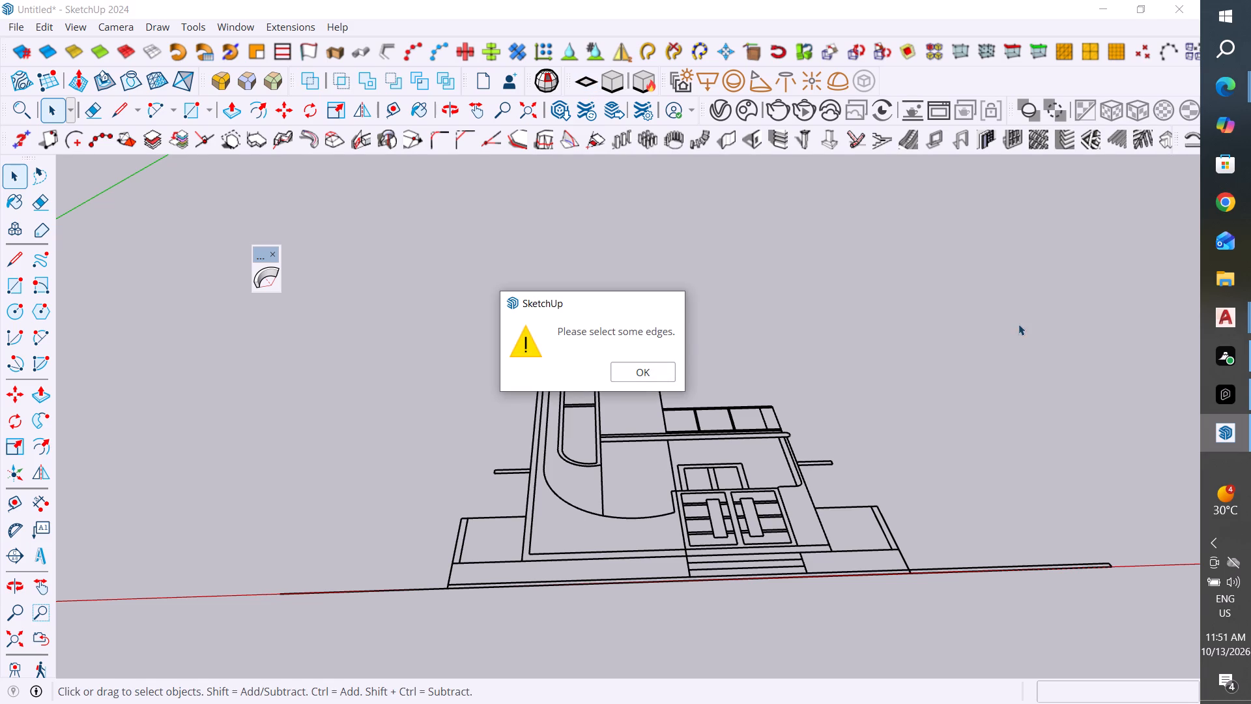
drag(1012, 317, 437, 627)
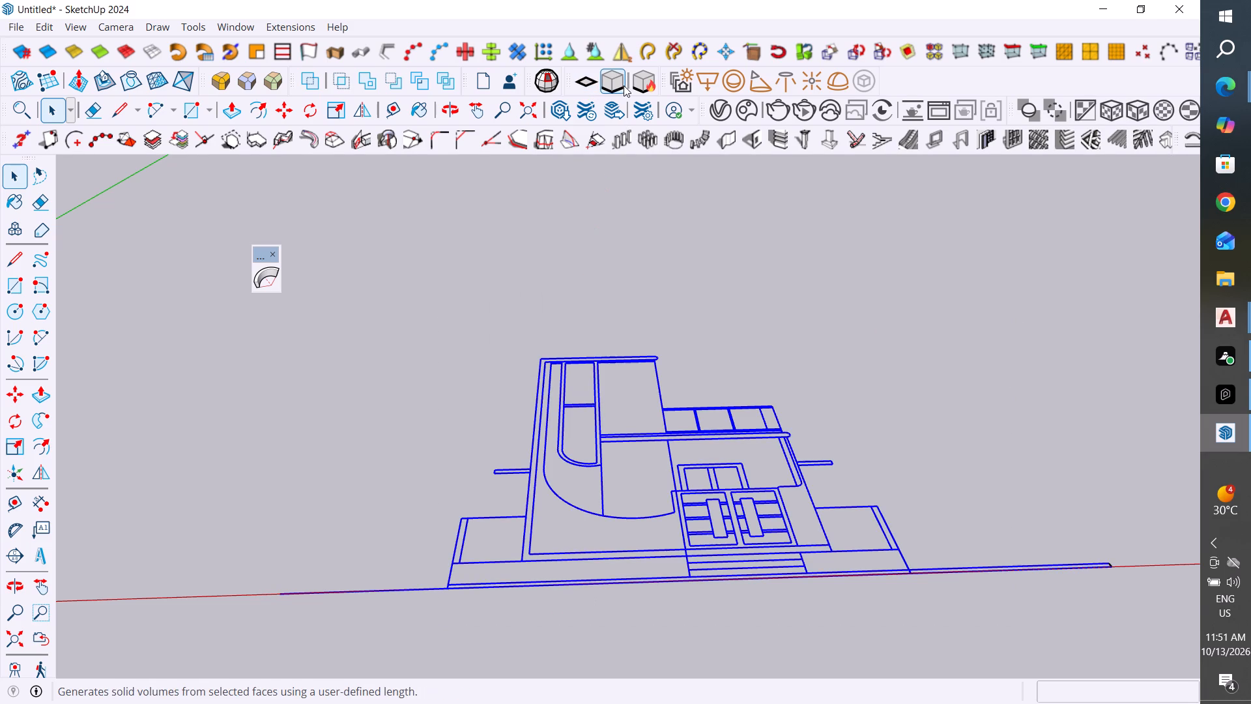
click(582, 86)
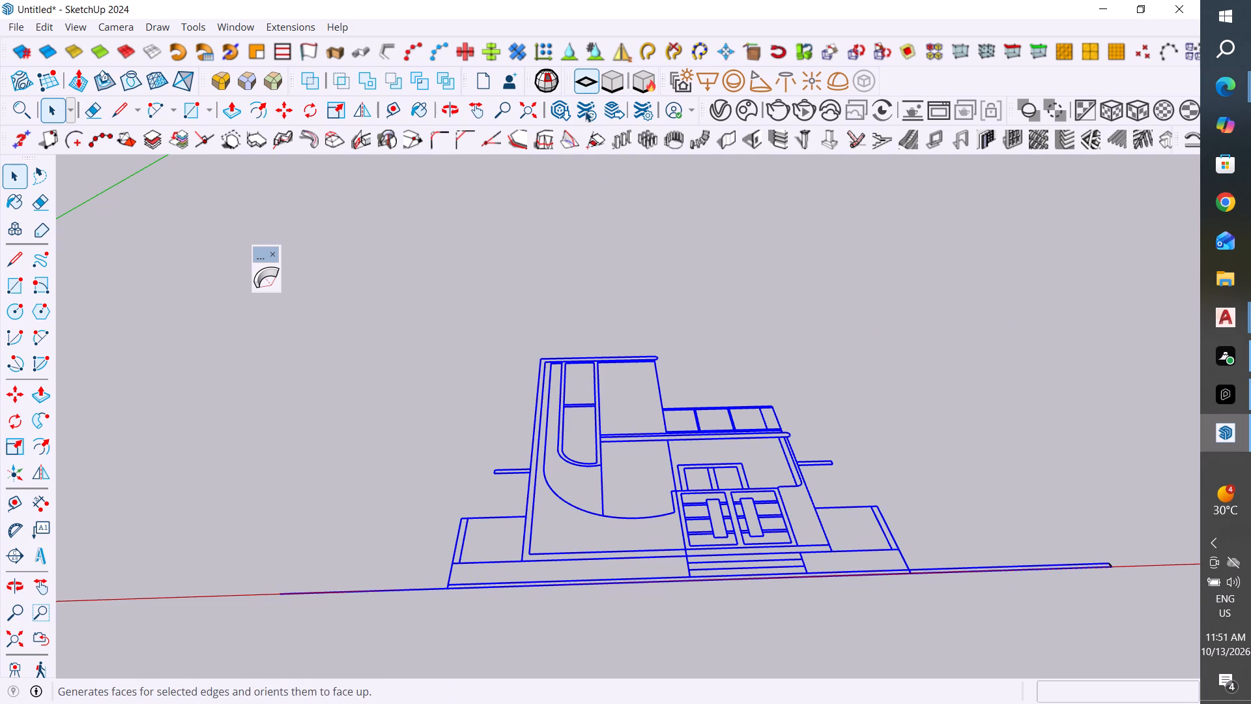
Delete the tower's main wall faces above and below the horizontal band, the curved wall face and the lower rounded window pane.
middle_drag(790, 349, 792, 412)
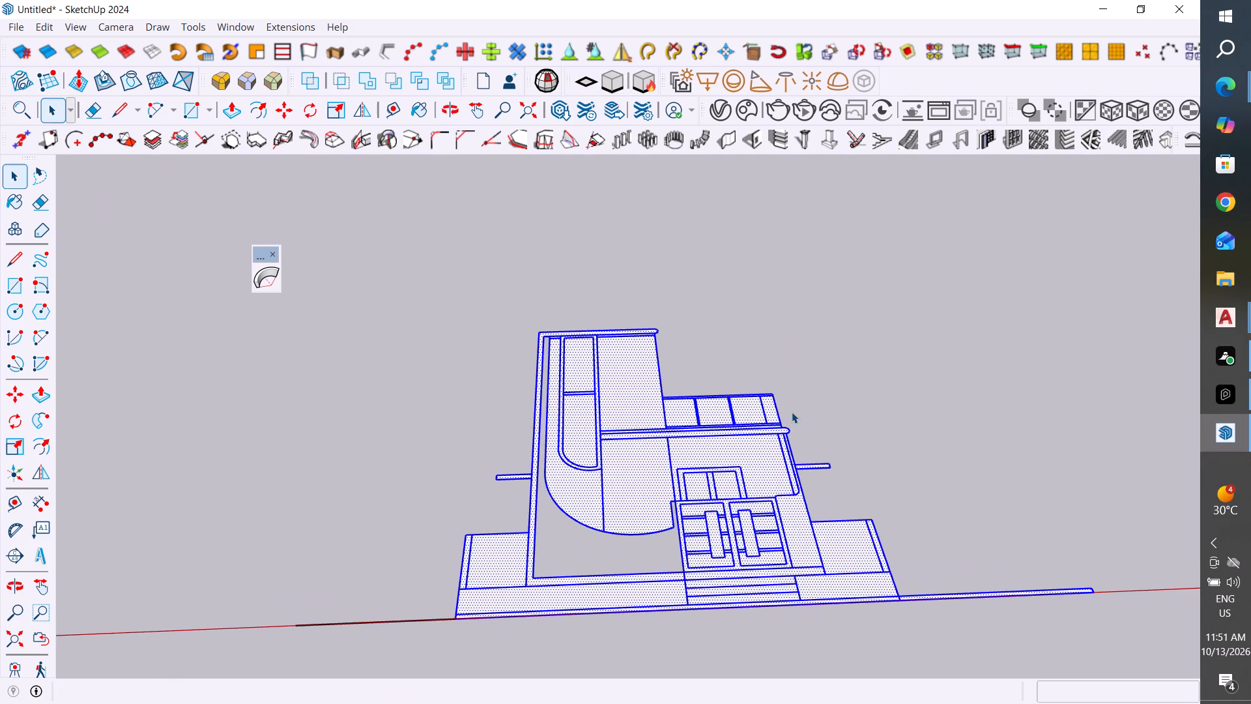
click(786, 345)
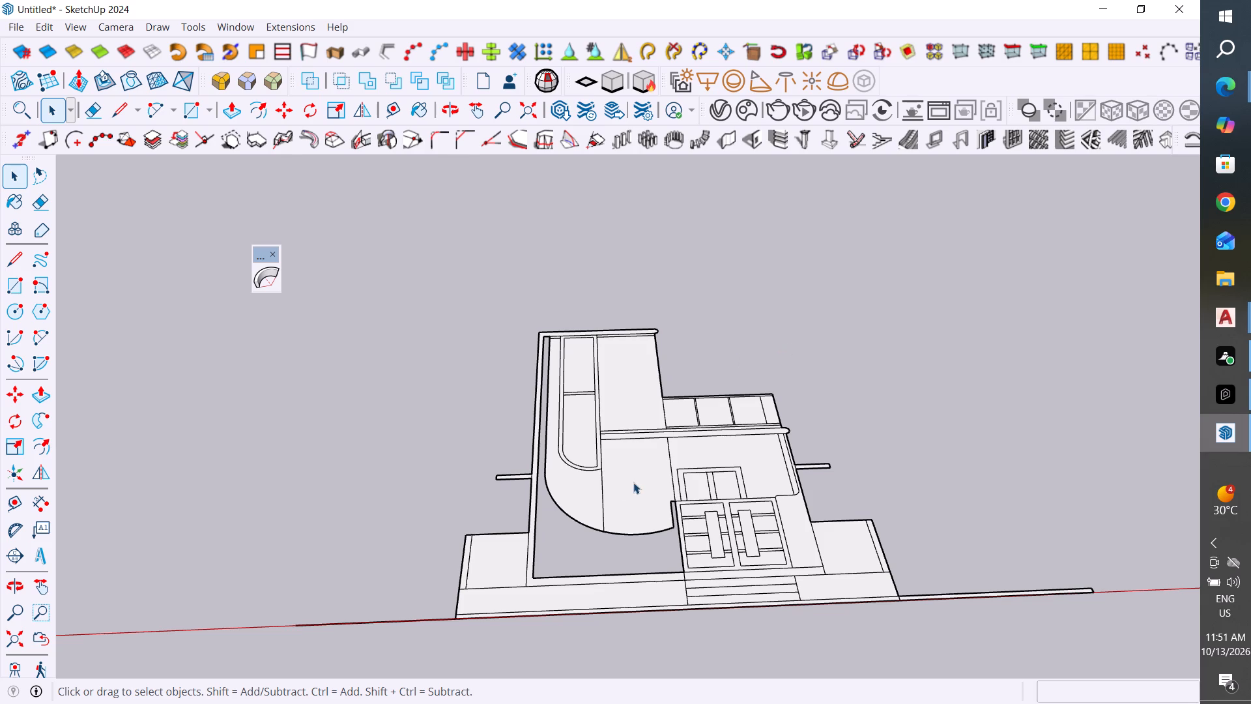
click(633, 482)
key(Delete)
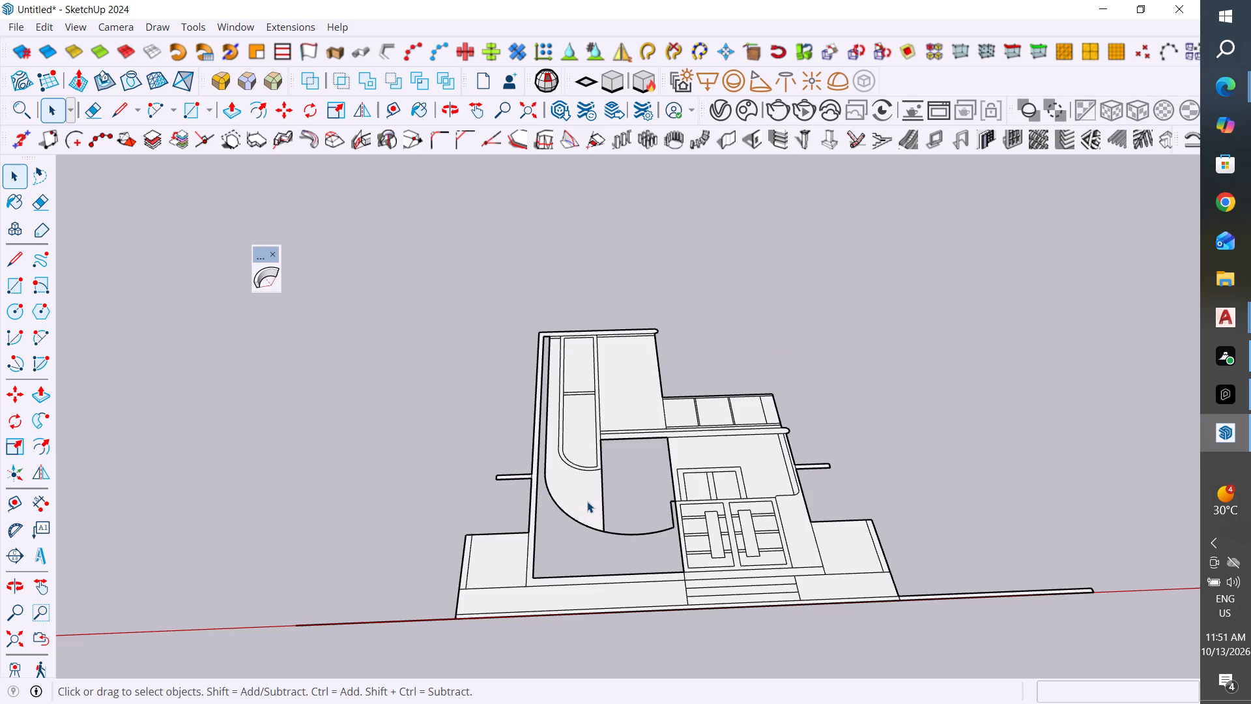
click(587, 501)
key(Delete)
click(579, 452)
key(Delete)
click(631, 485)
click(643, 414)
key(Delete)
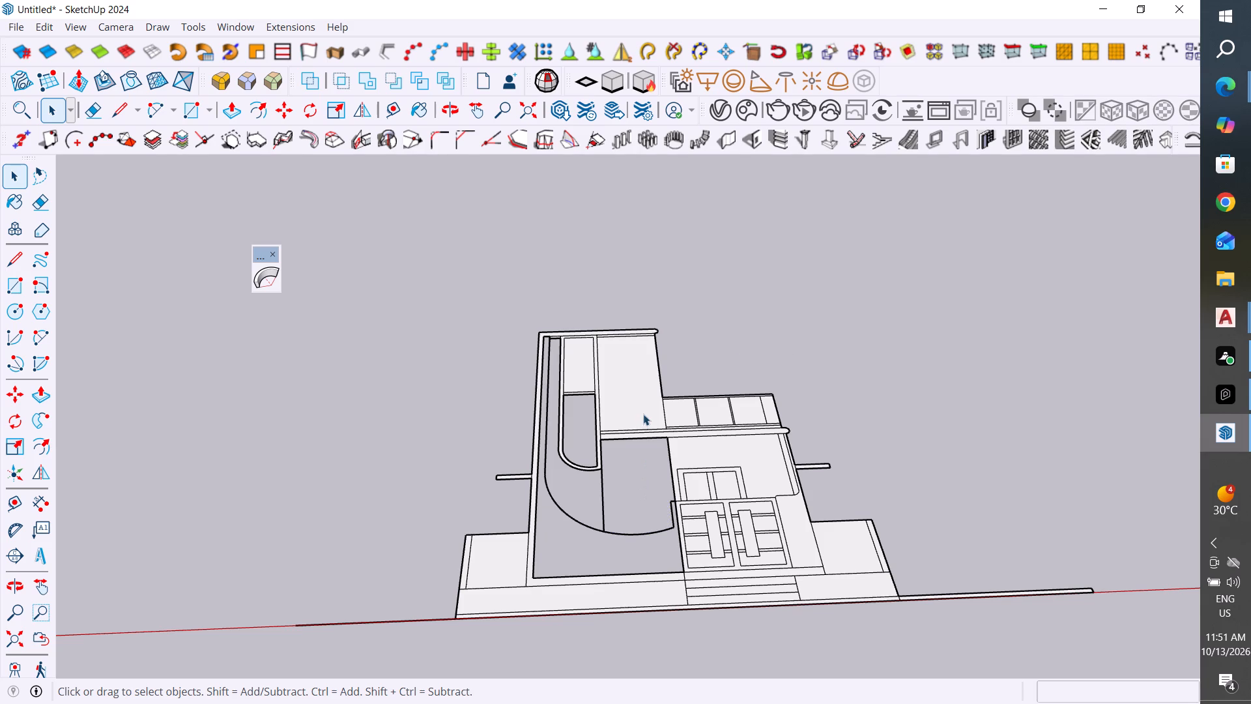
Delete the two long strip faces that make up the horizontal band crossing the facade.
scroll(651, 422, up, 4)
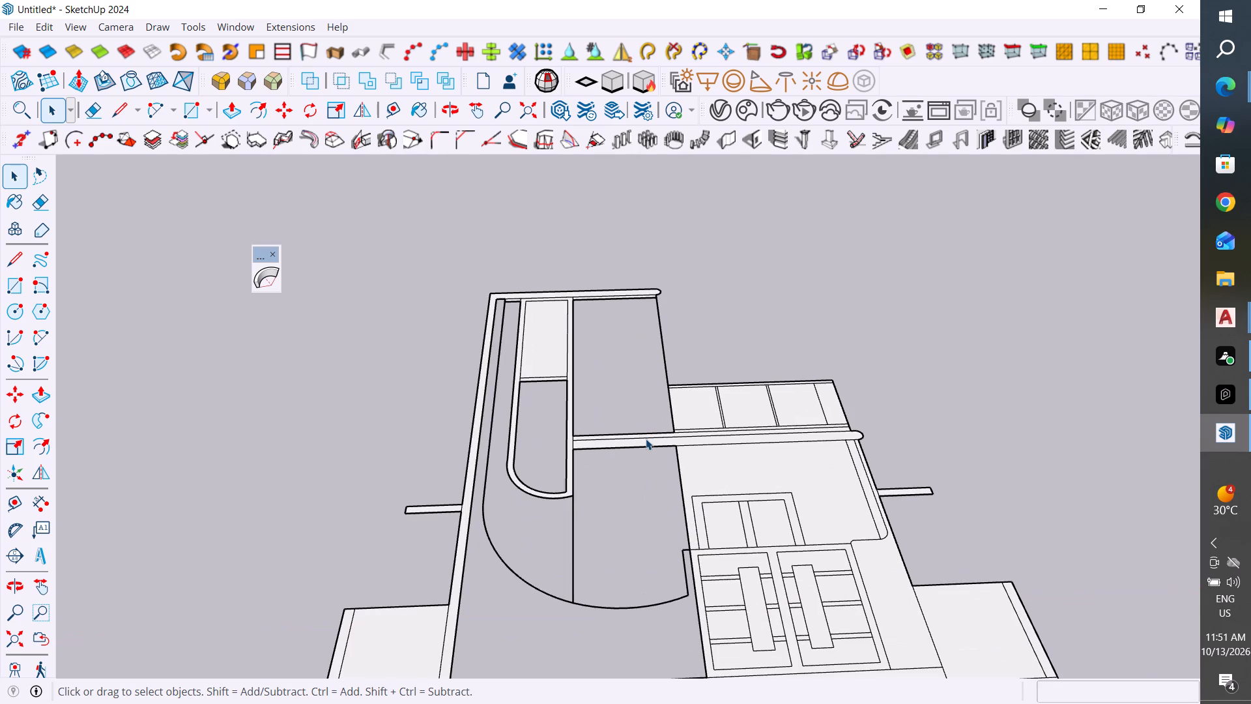
click(655, 442)
key(Delete)
scroll(659, 440, up, 5)
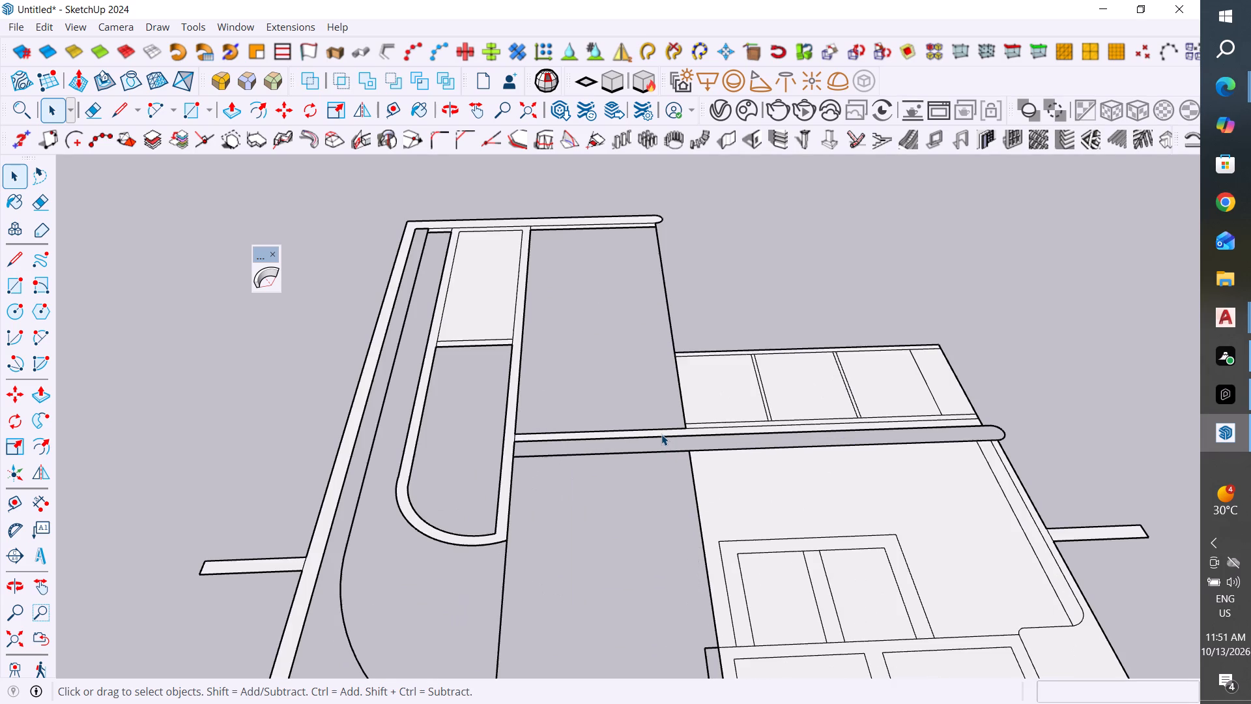
click(662, 433)
key(Delete)
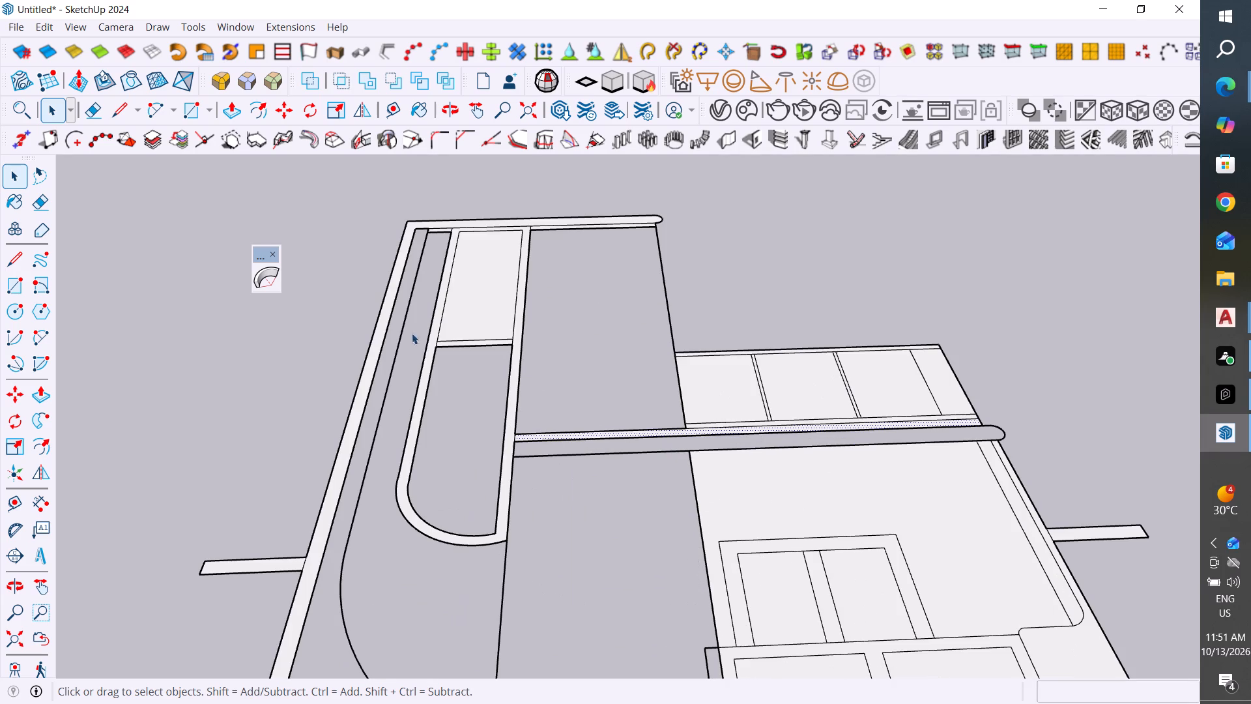
Delete the upper pane, frame and crossbar faces of the tower's tall rounded window.
click(487, 300)
key(Delete)
scroll(523, 317, up, 5)
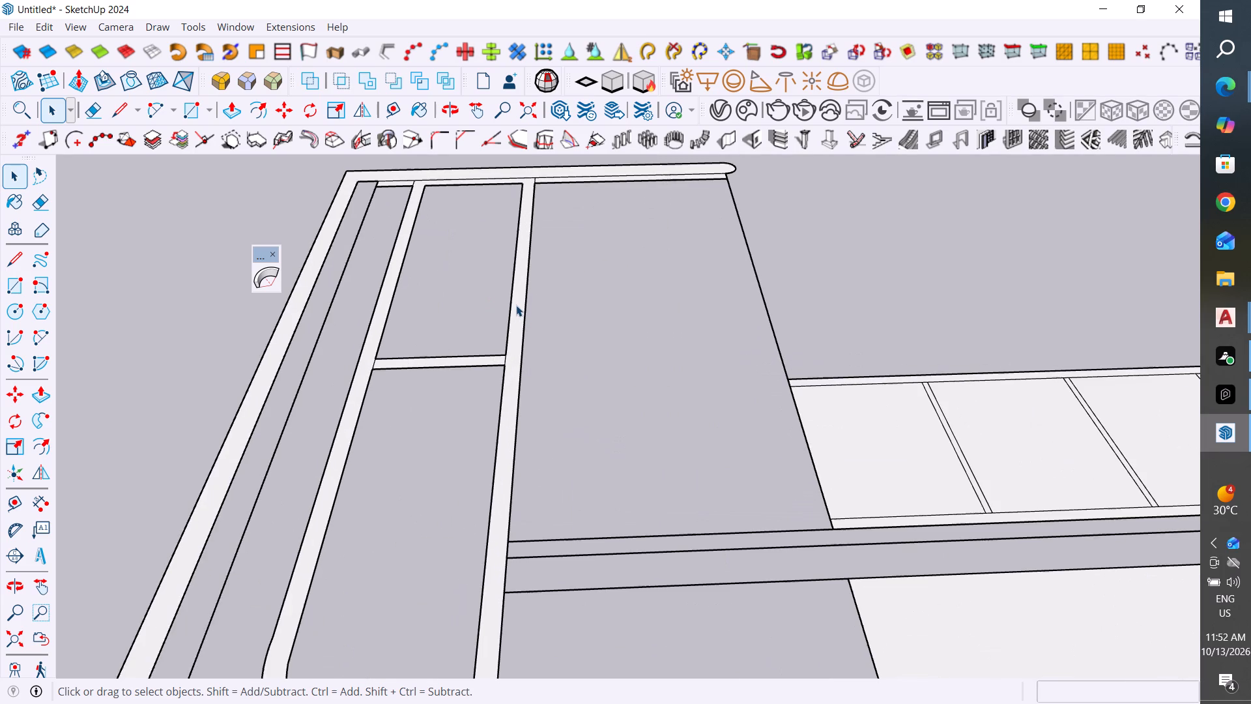
click(516, 304)
key(Delete)
click(495, 359)
key(Delete)
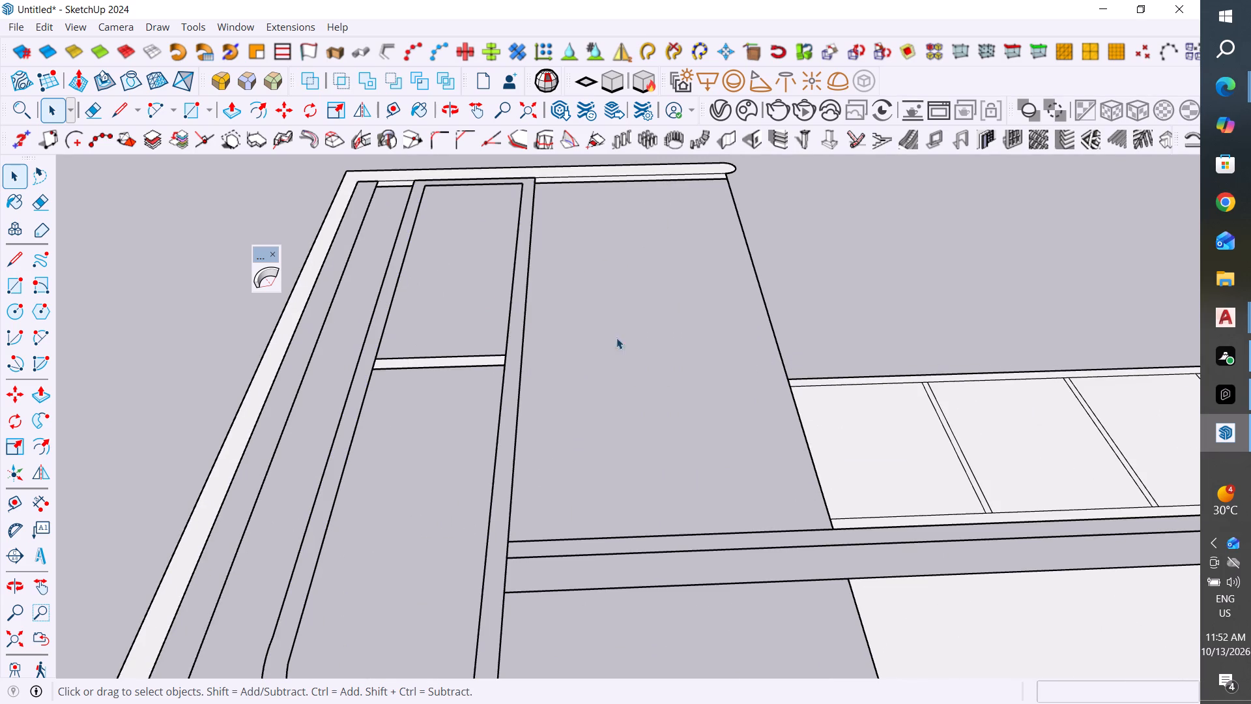
Delete the narrow strip faces directly beneath the tower's roof slab, on both sides of the tall window.
scroll(642, 349, down, 5)
scroll(483, 221, up, 12)
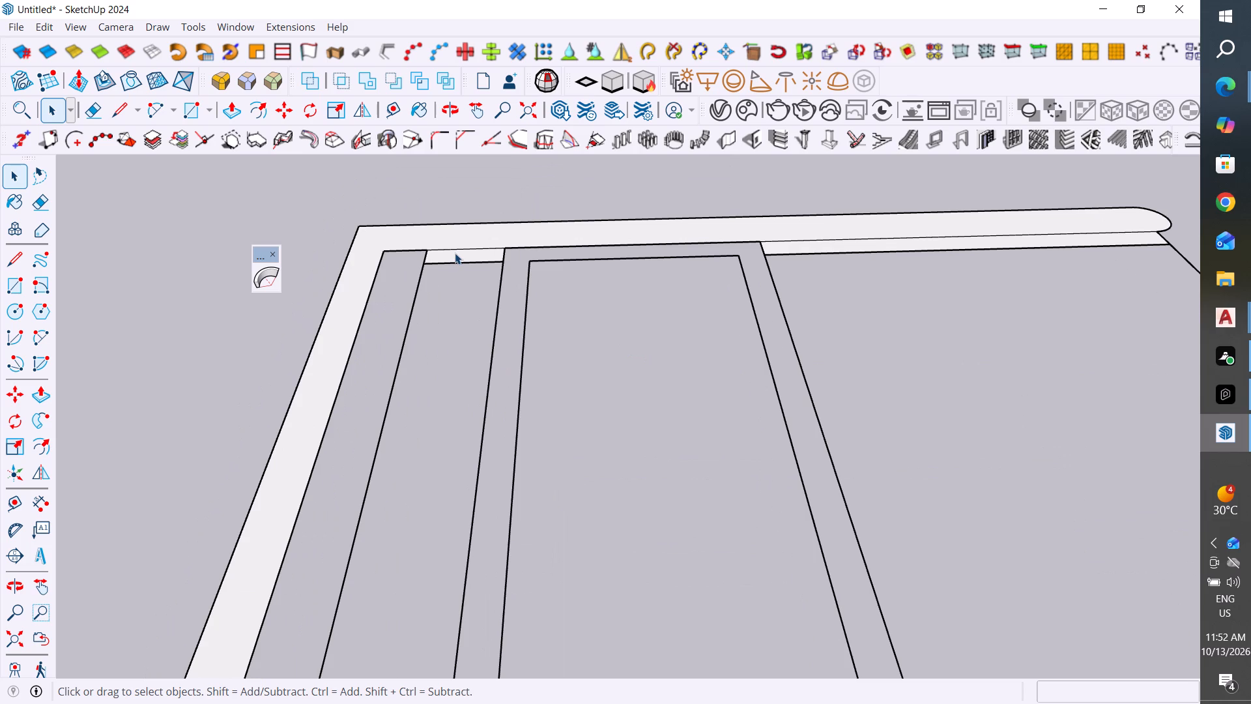
click(455, 254)
key(Delete)
scroll(455, 254, down, 8)
scroll(793, 201, up, 5)
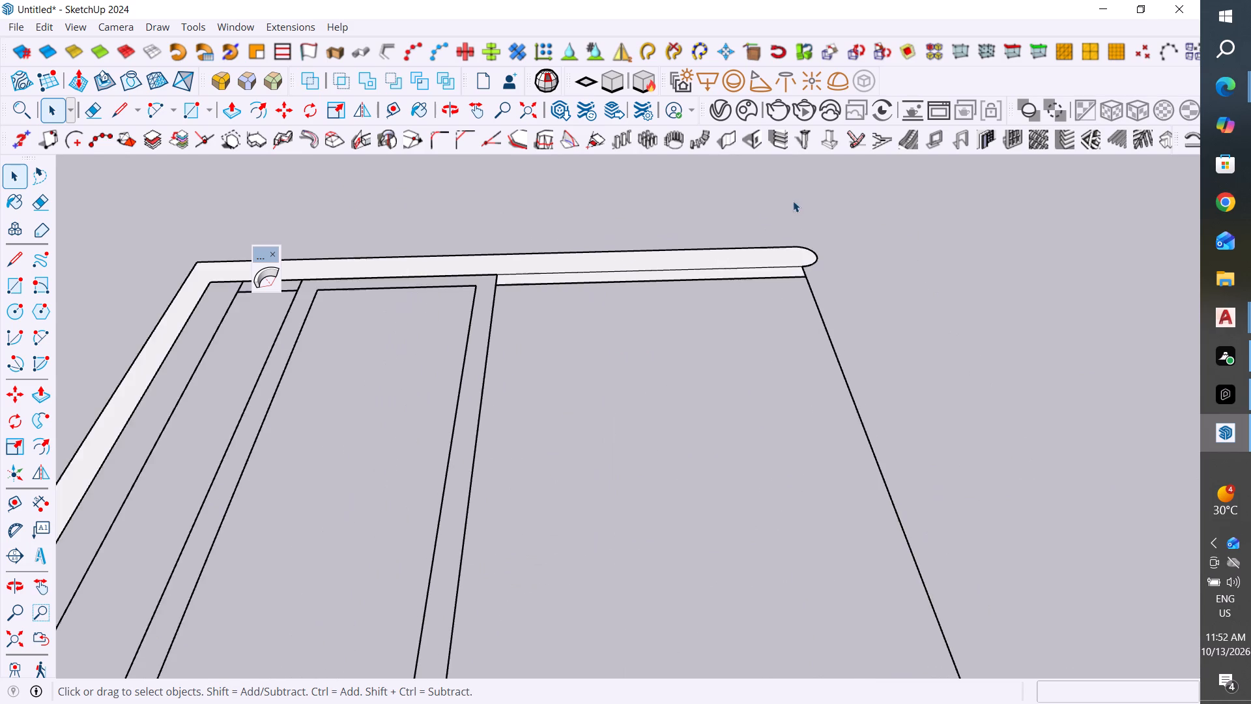
scroll(793, 201, up, 6)
click(741, 307)
key(Delete)
scroll(792, 317, down, 12)
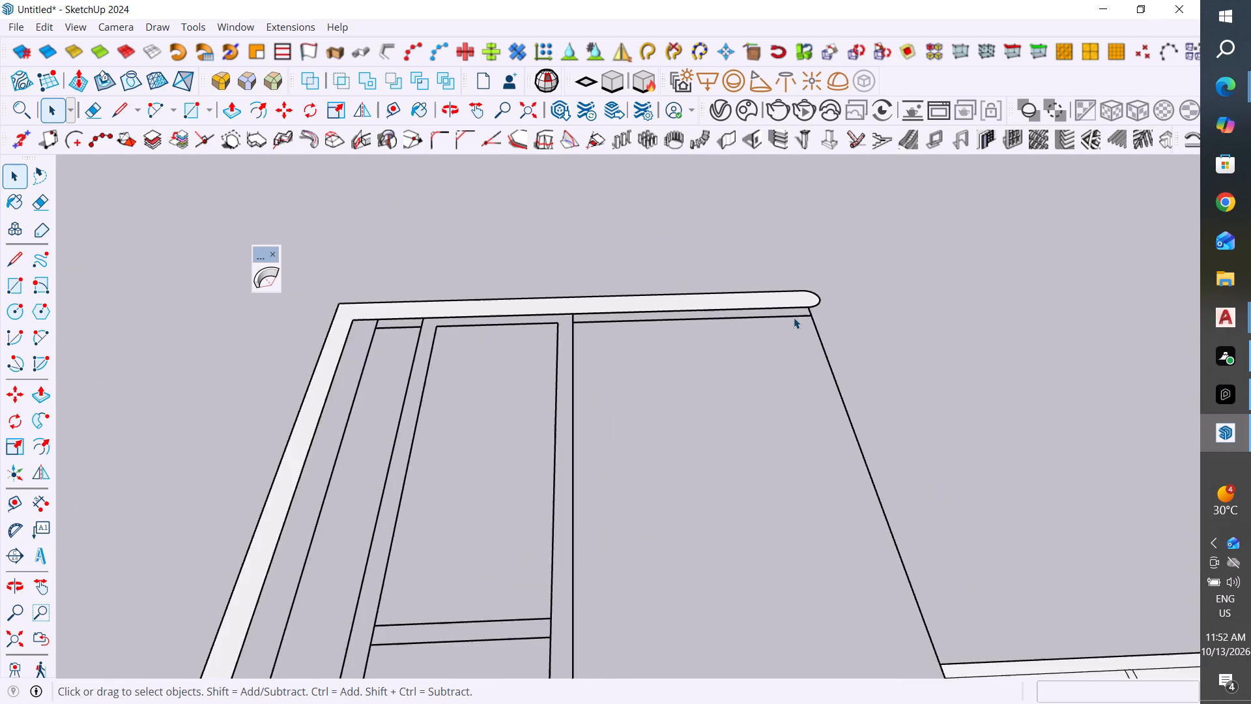
Delete the panel and narrow edge strip of the low side wall beside the tower, plus the base face below the tower.
scroll(520, 335, down, 14)
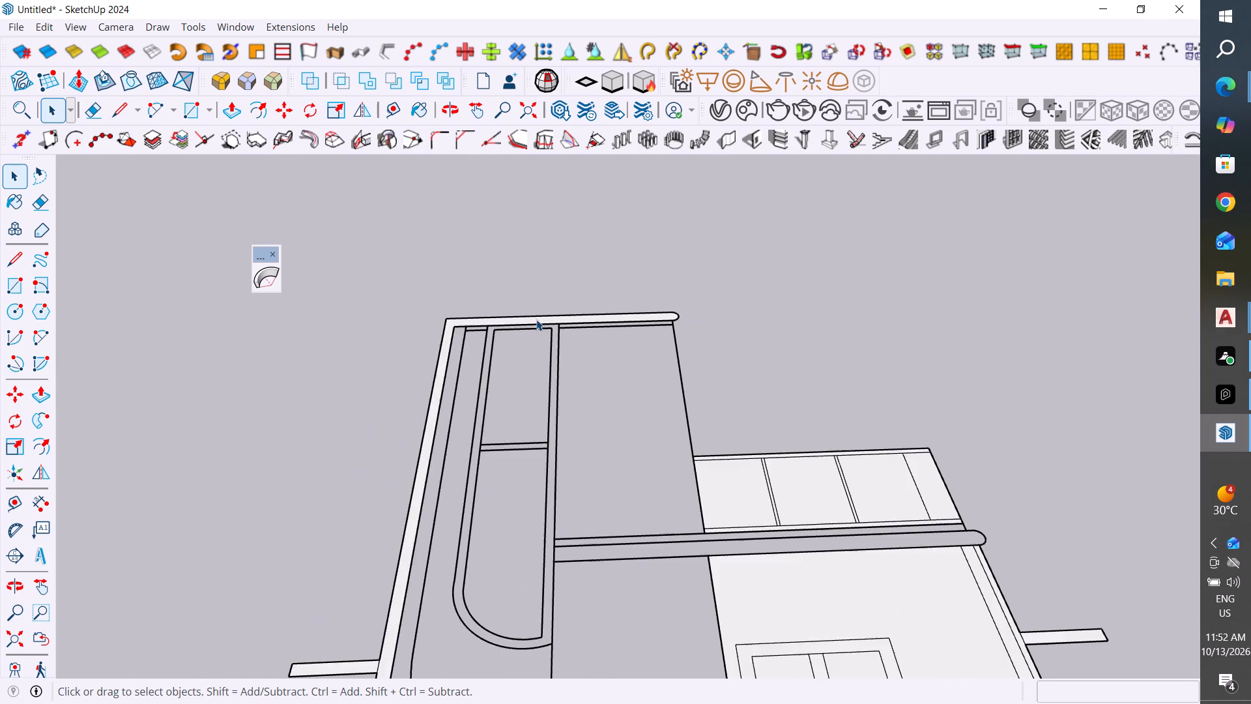
click(444, 557)
key(Delete)
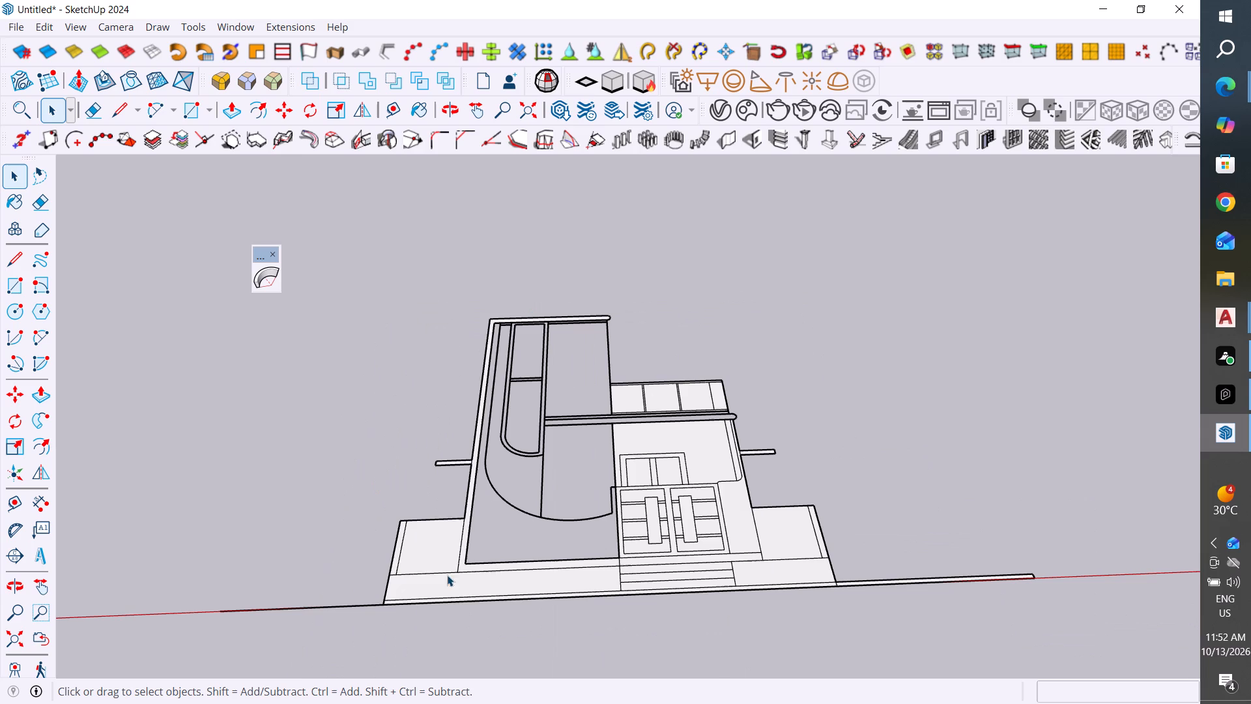
click(451, 583)
key(Delete)
scroll(395, 562, up, 4)
click(395, 562)
key(Delete)
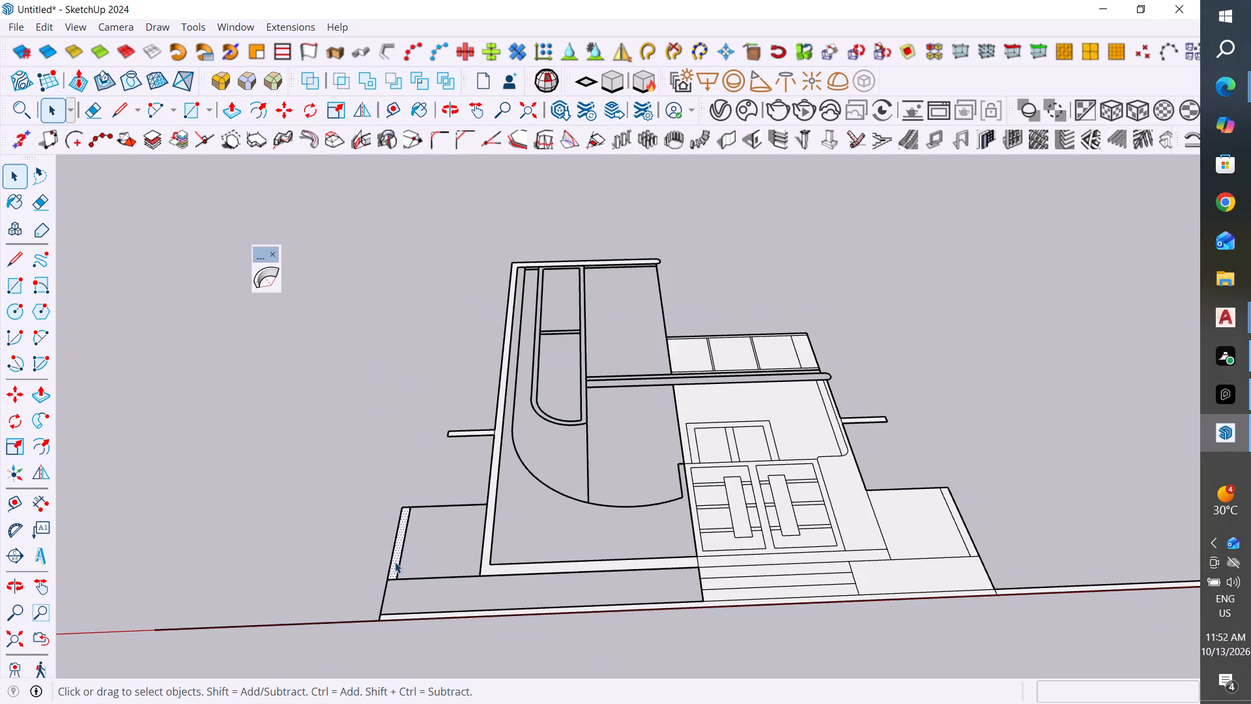
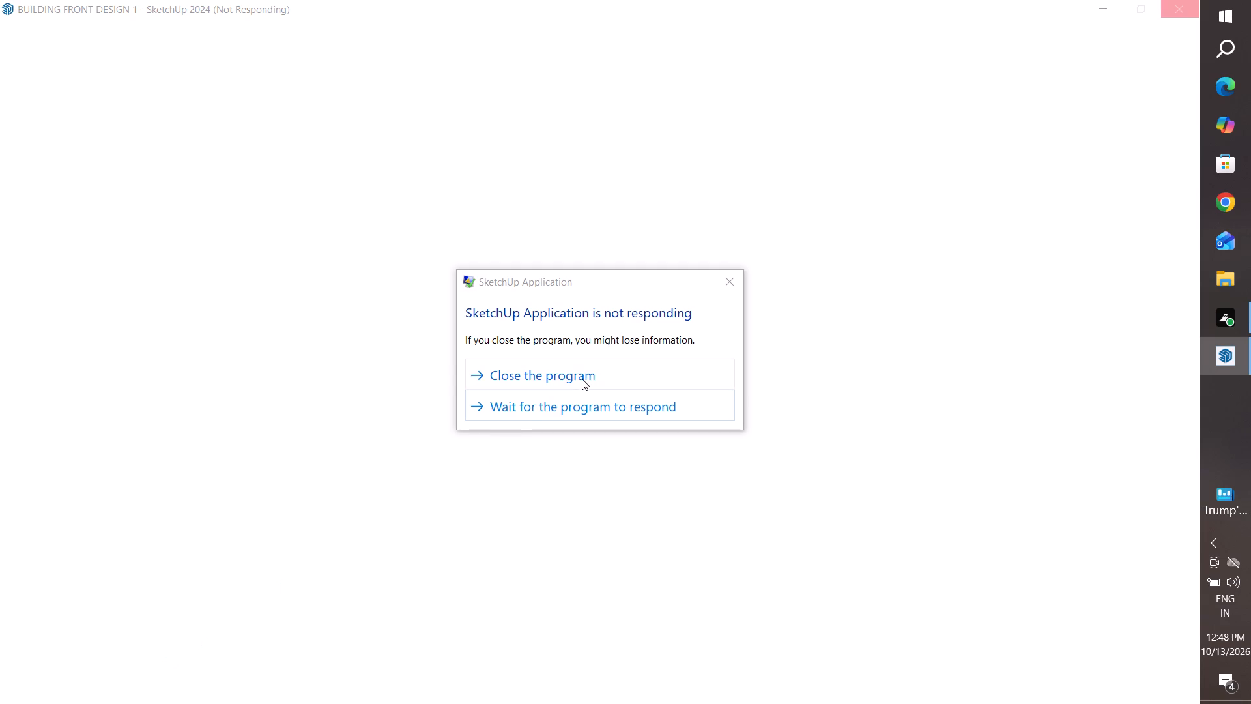
Close the unresponsive SketchUp program instead of waiting for it.
click(582, 379)
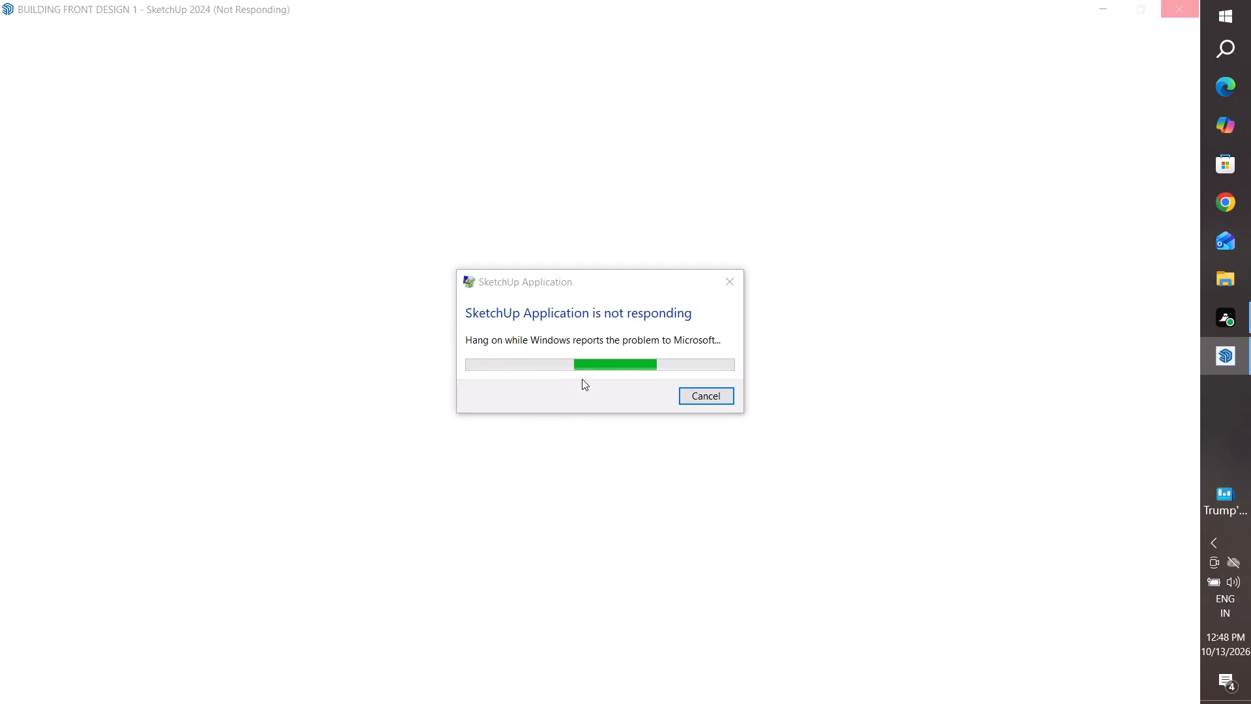
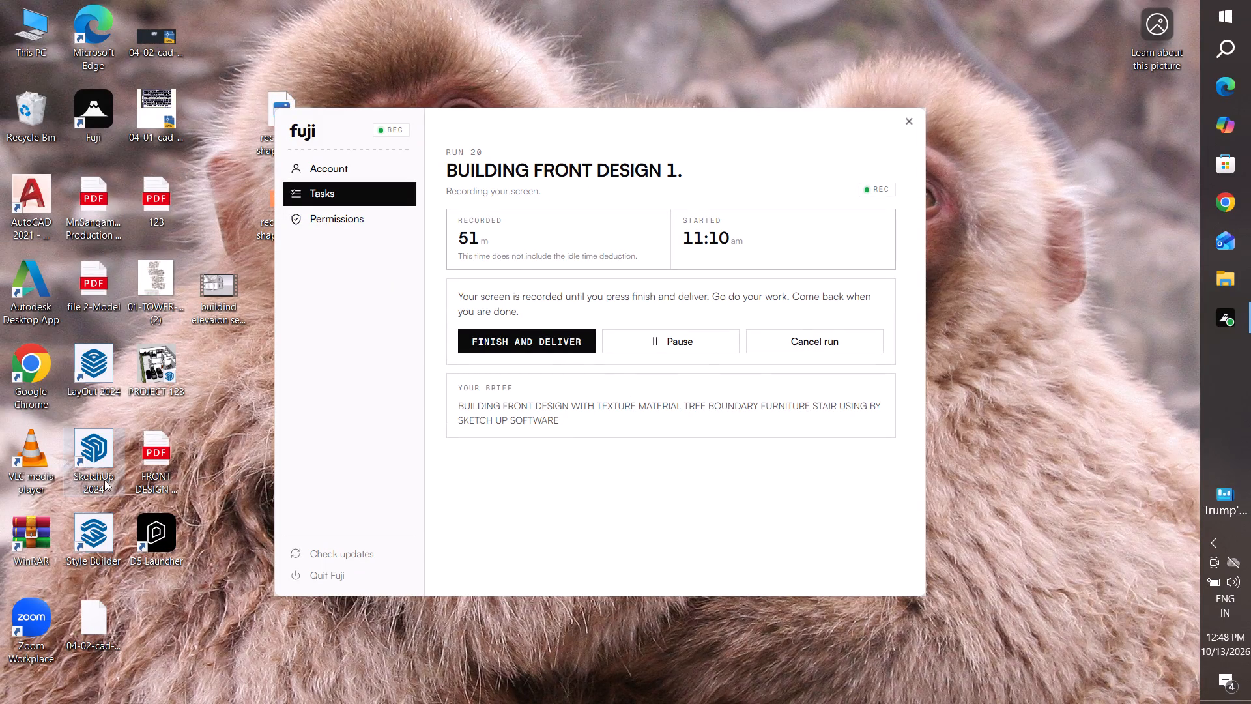
Relaunch SketchUp 2024 from the desktop.
double_click(109, 437)
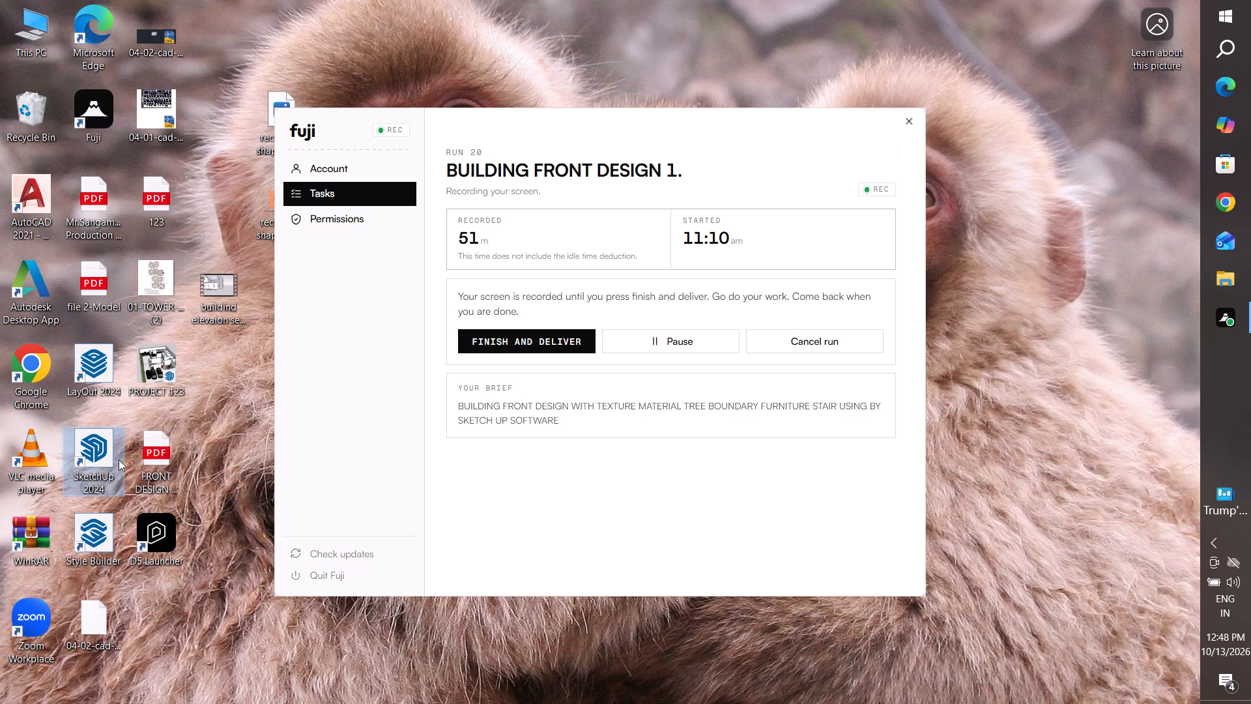
double_click(120, 458)
click(687, 47)
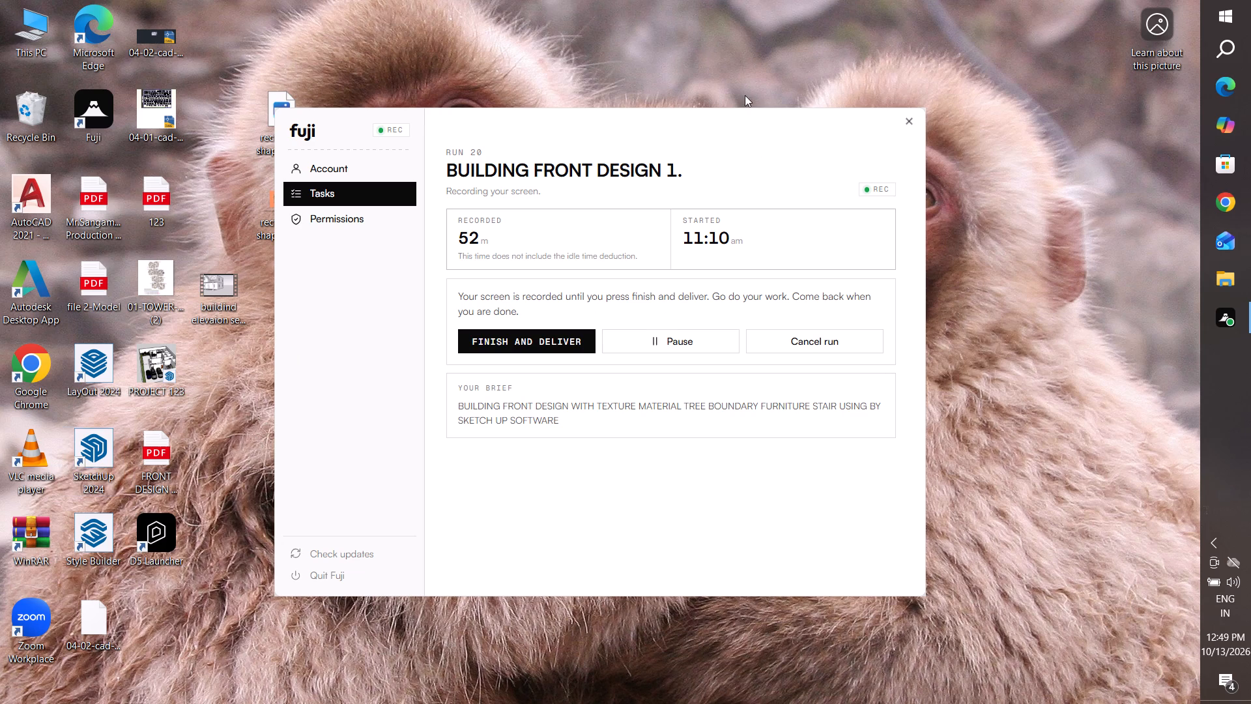
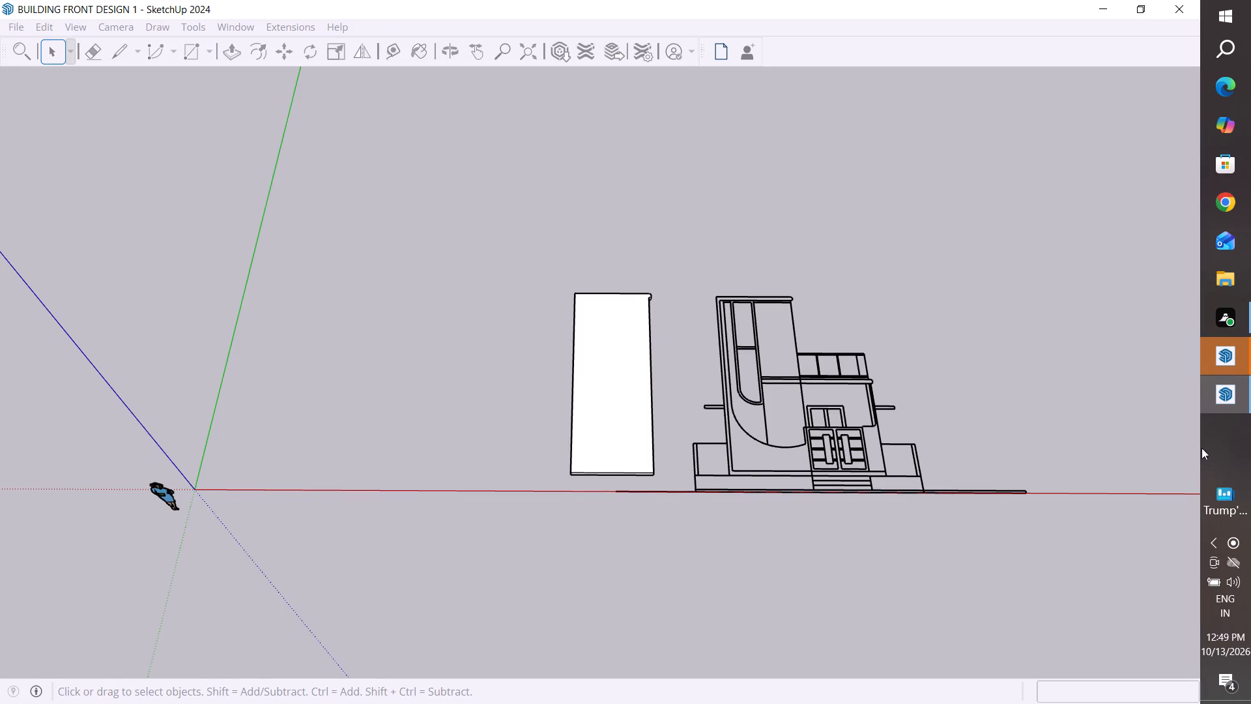
Bring up the Welcome to SketchUp window and close it, leaving the BUILDING FRONT DESIGN 1 model open.
click(1233, 392)
click(1233, 354)
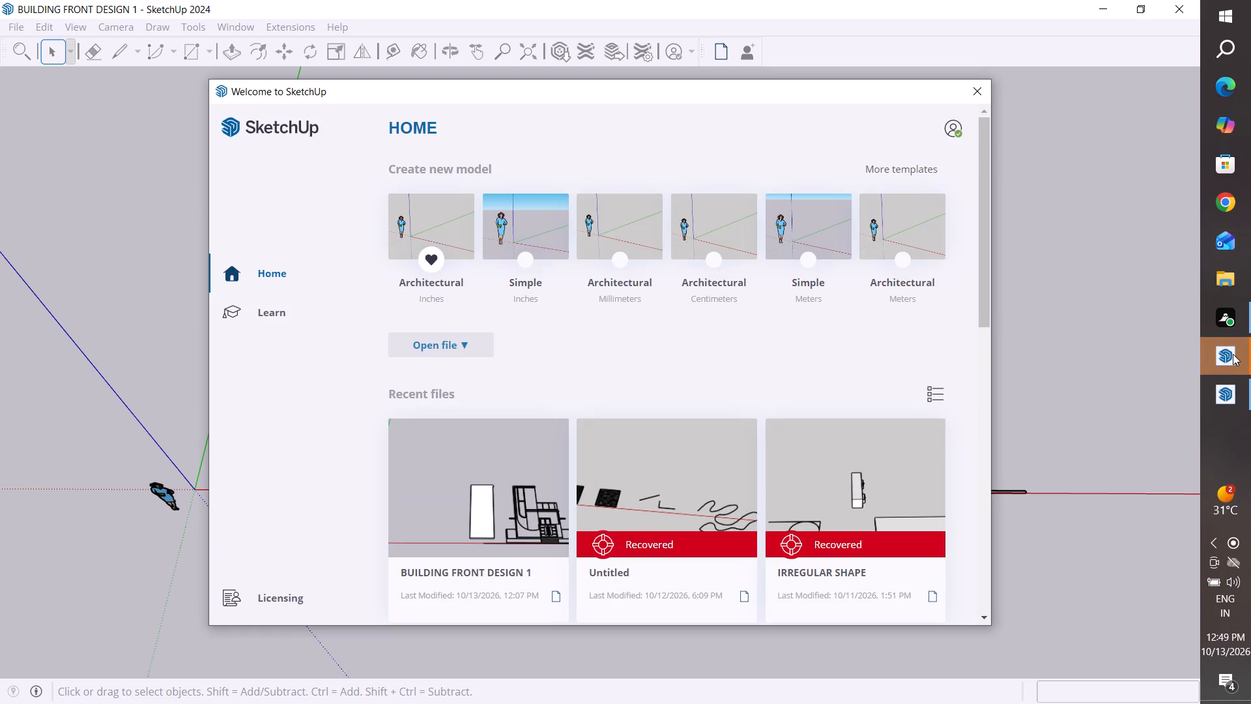
click(982, 99)
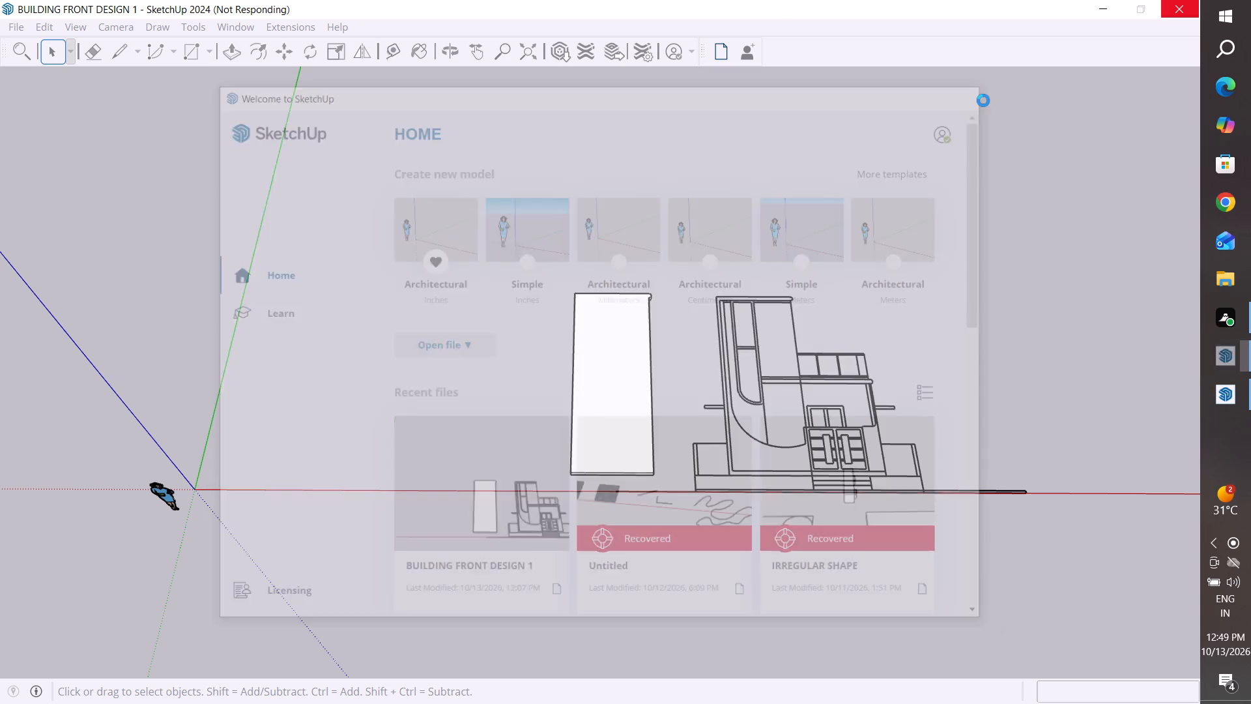
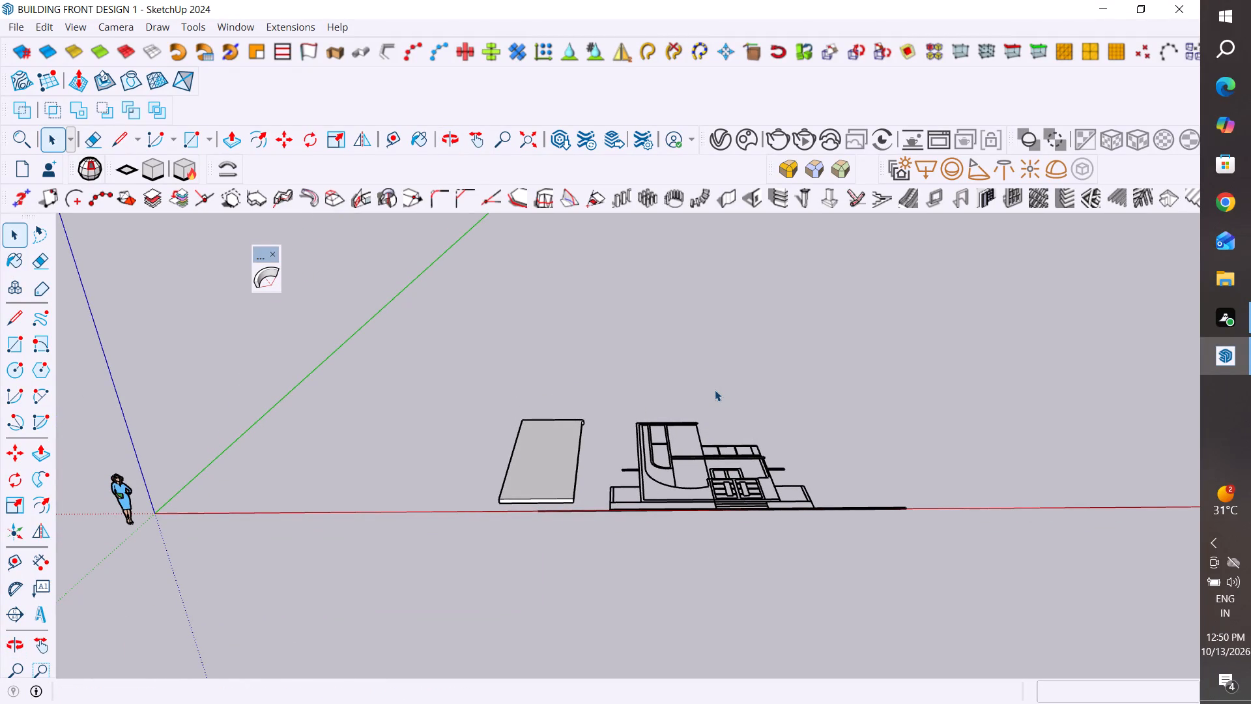
Examine the imported front elevation drawing and the separate slab beside it from several angles.
middle_drag(743, 508, 743, 651)
scroll(689, 424, up, 4)
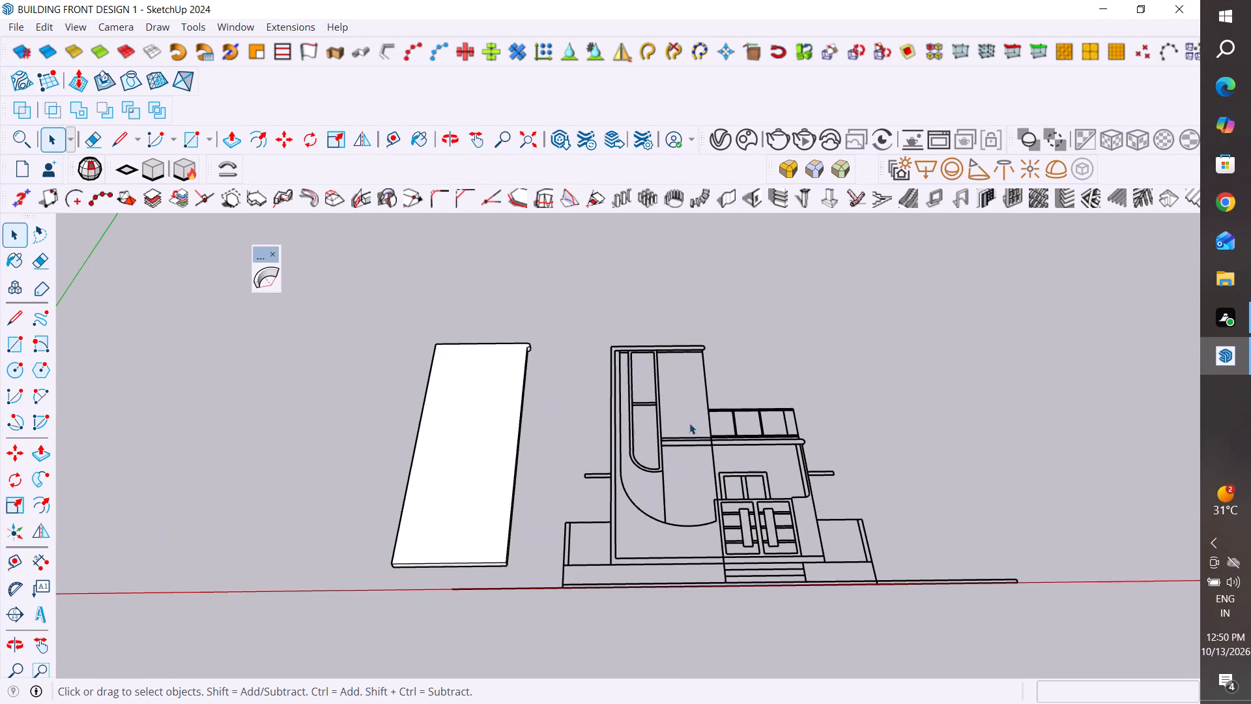
middle_drag(701, 467, 701, 639)
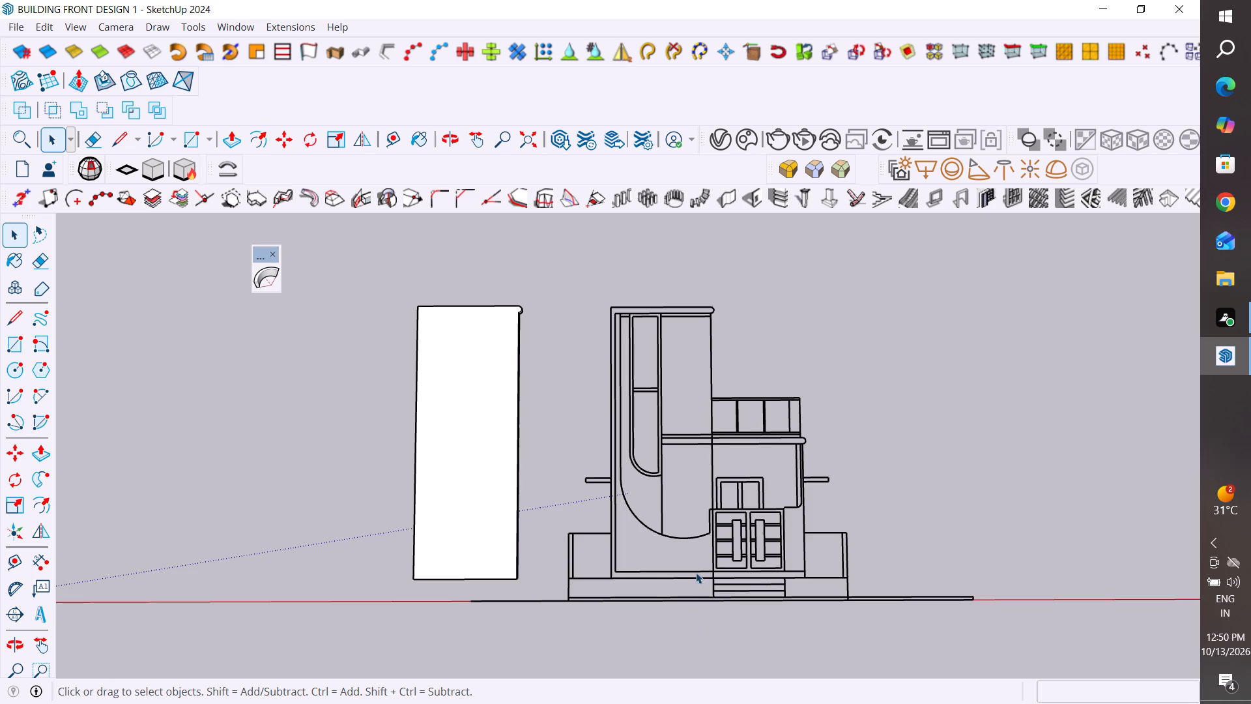
scroll(700, 540, up, 3)
middle_drag(700, 537, 697, 636)
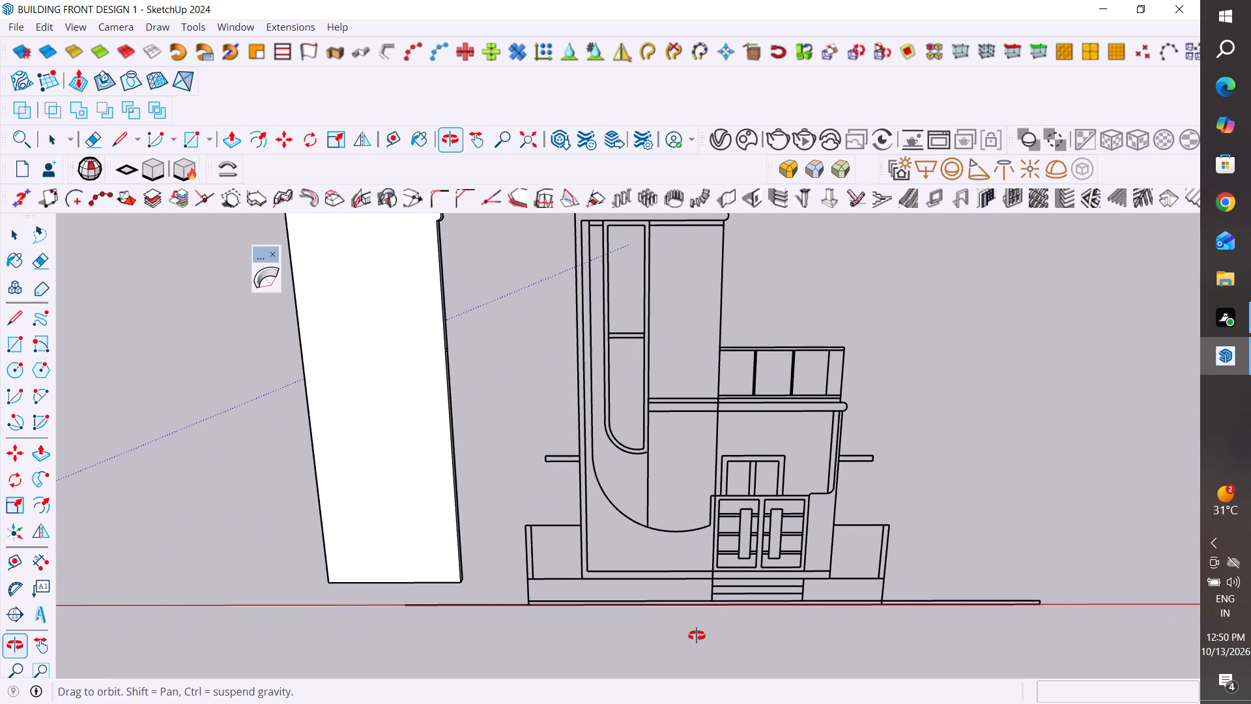
middle_drag(697, 636, 706, 518)
scroll(710, 527, up, 3)
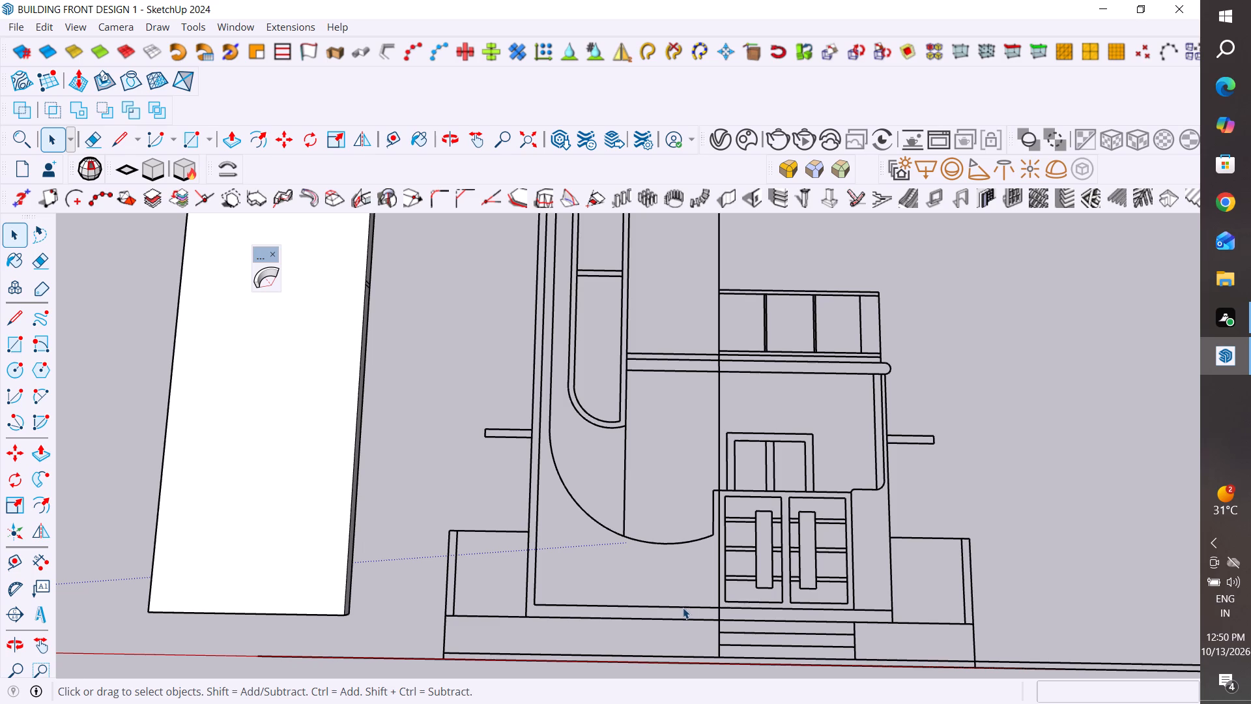
scroll(676, 604, down, 8)
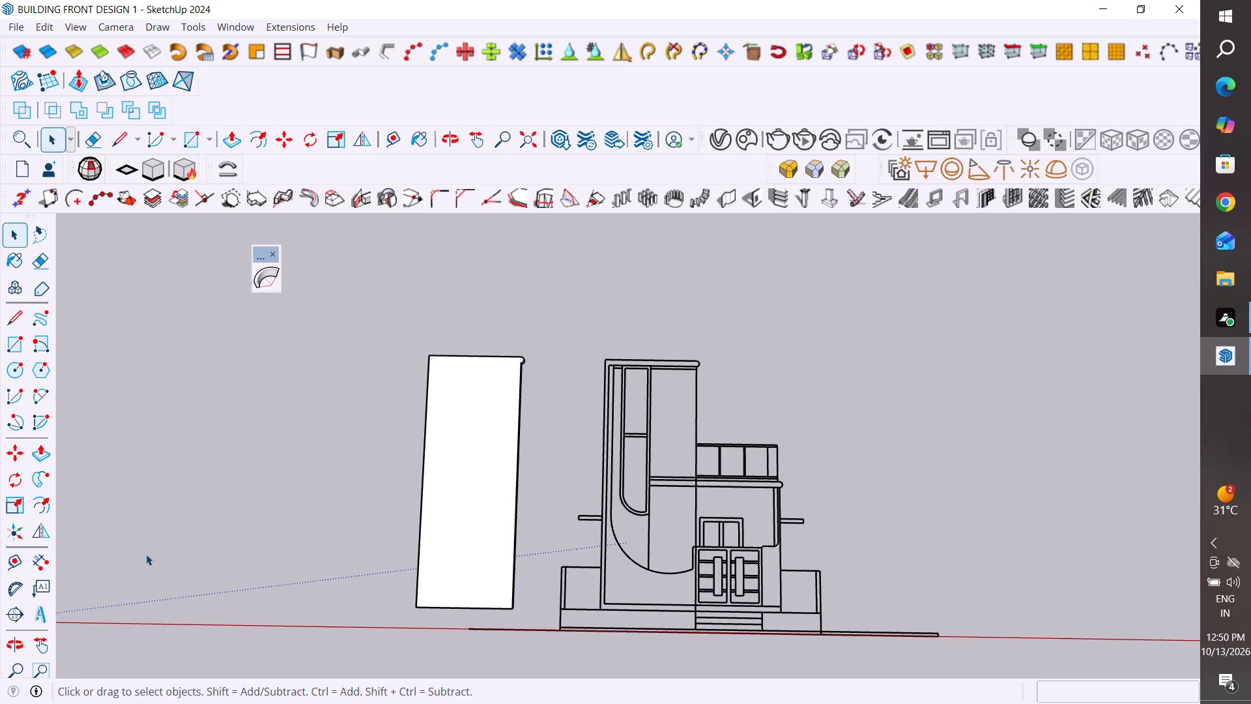
middle_drag(458, 569, 535, 367)
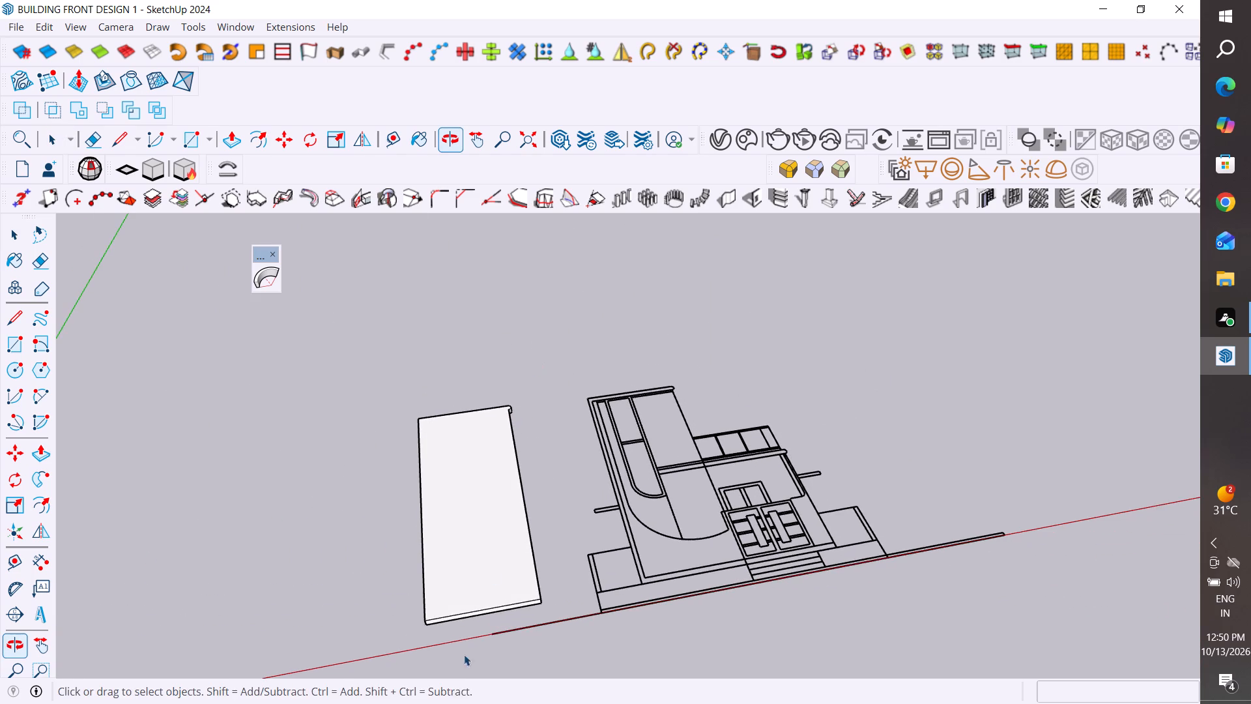
middle_drag(457, 658, 408, 616)
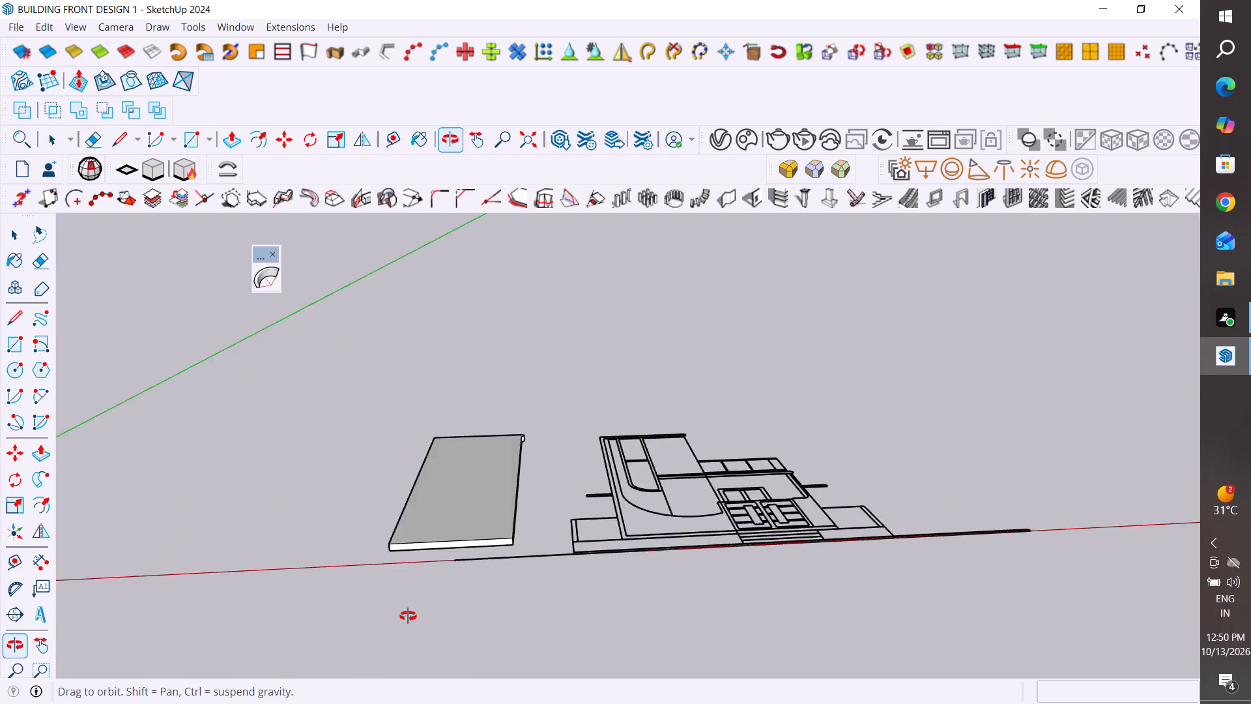
middle_drag(408, 616, 403, 686)
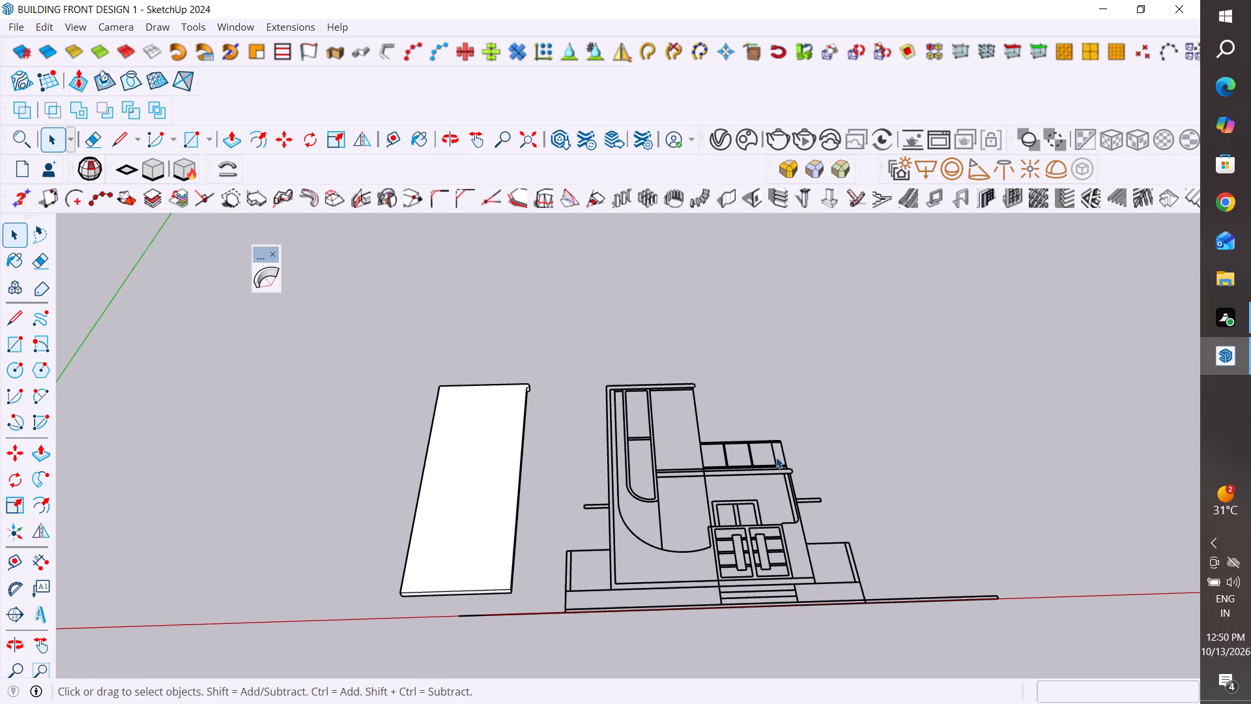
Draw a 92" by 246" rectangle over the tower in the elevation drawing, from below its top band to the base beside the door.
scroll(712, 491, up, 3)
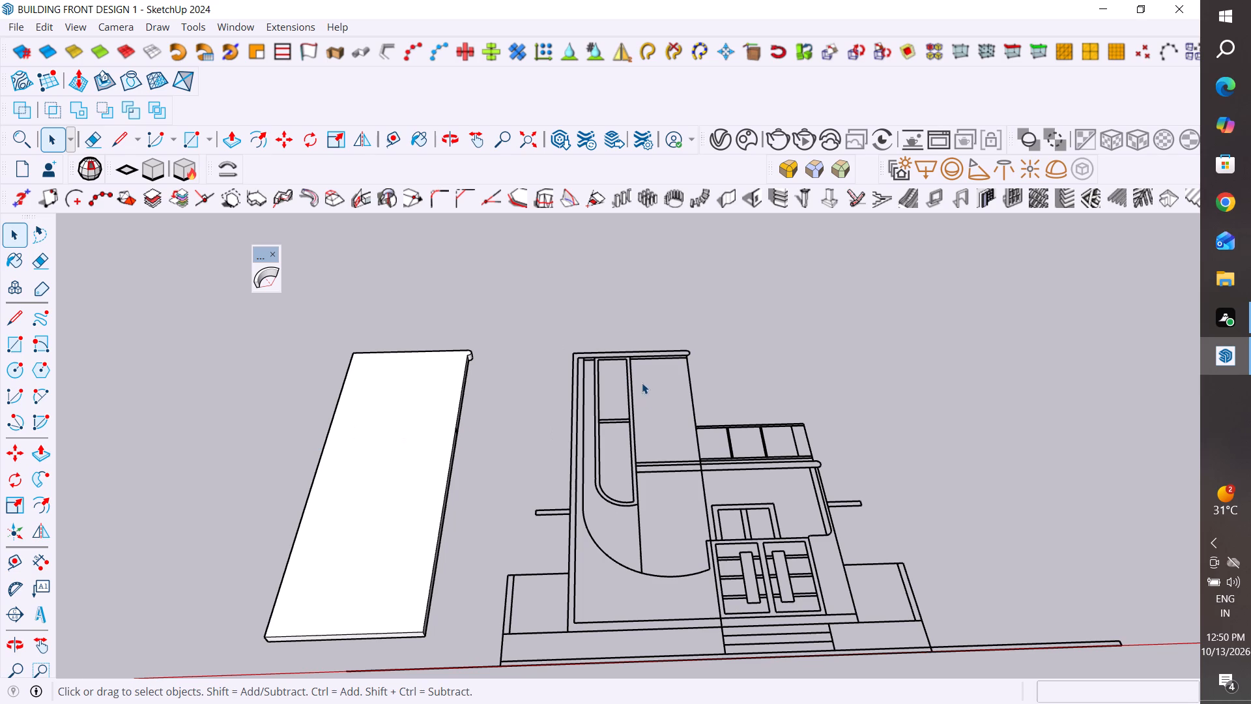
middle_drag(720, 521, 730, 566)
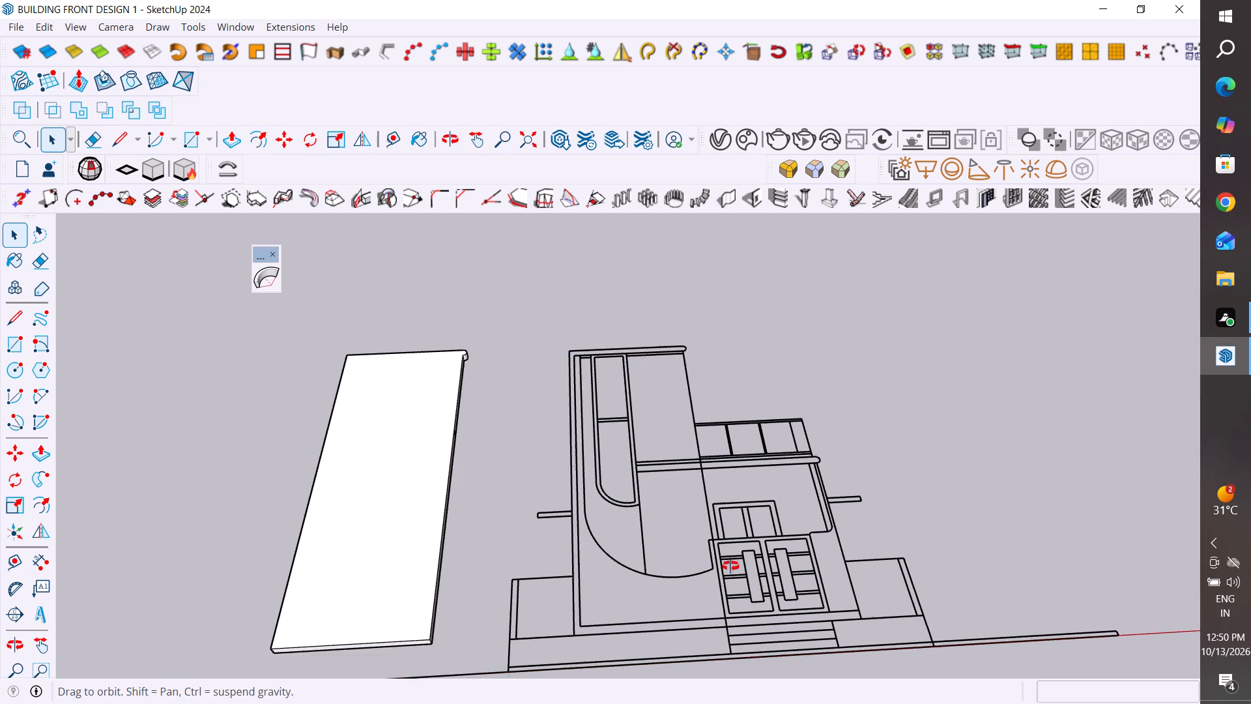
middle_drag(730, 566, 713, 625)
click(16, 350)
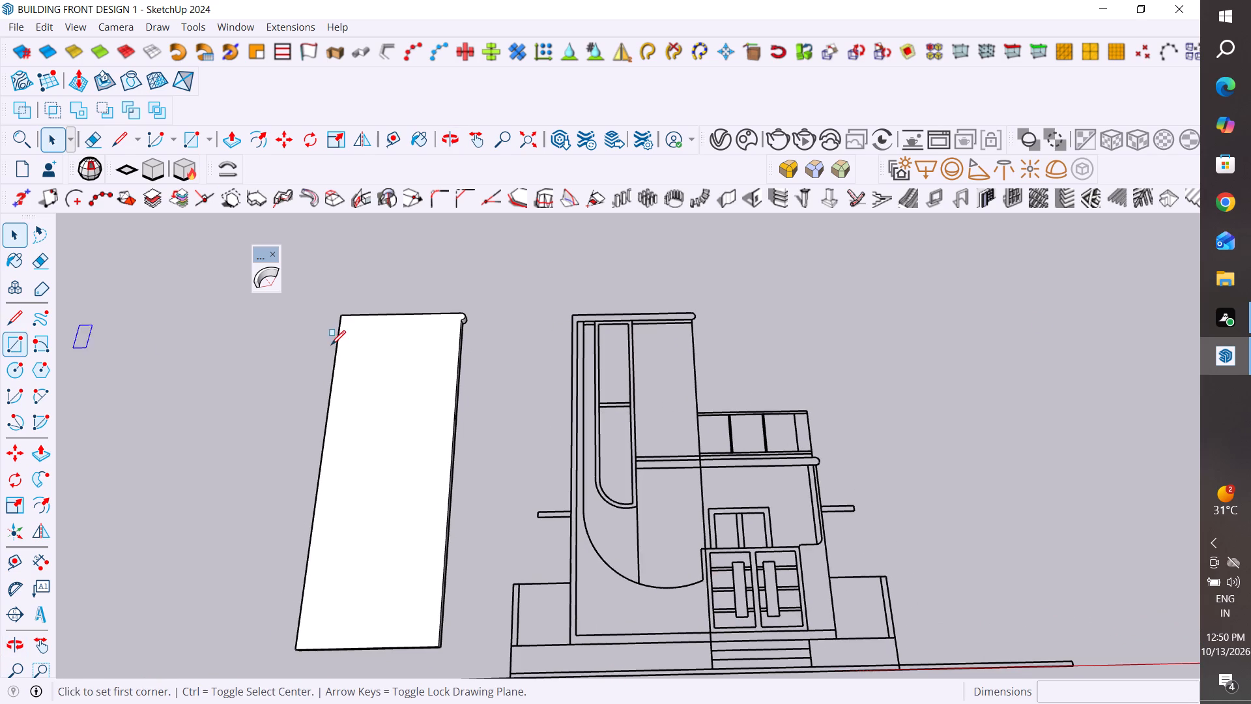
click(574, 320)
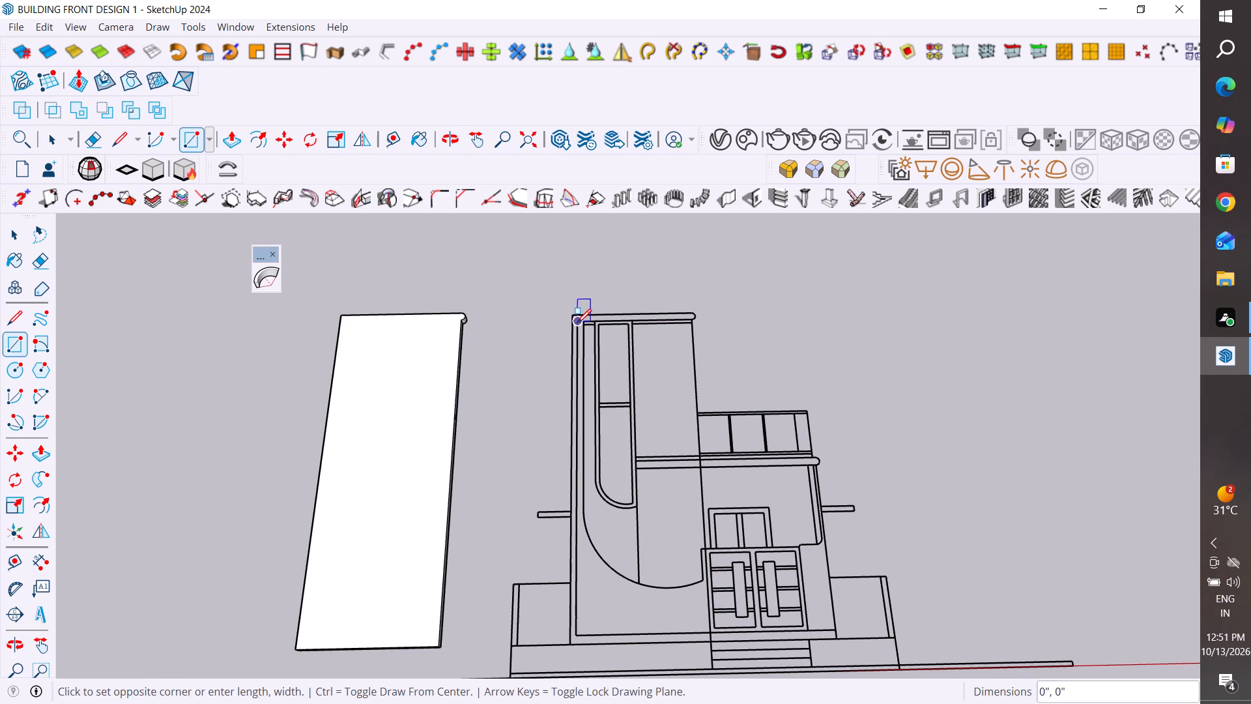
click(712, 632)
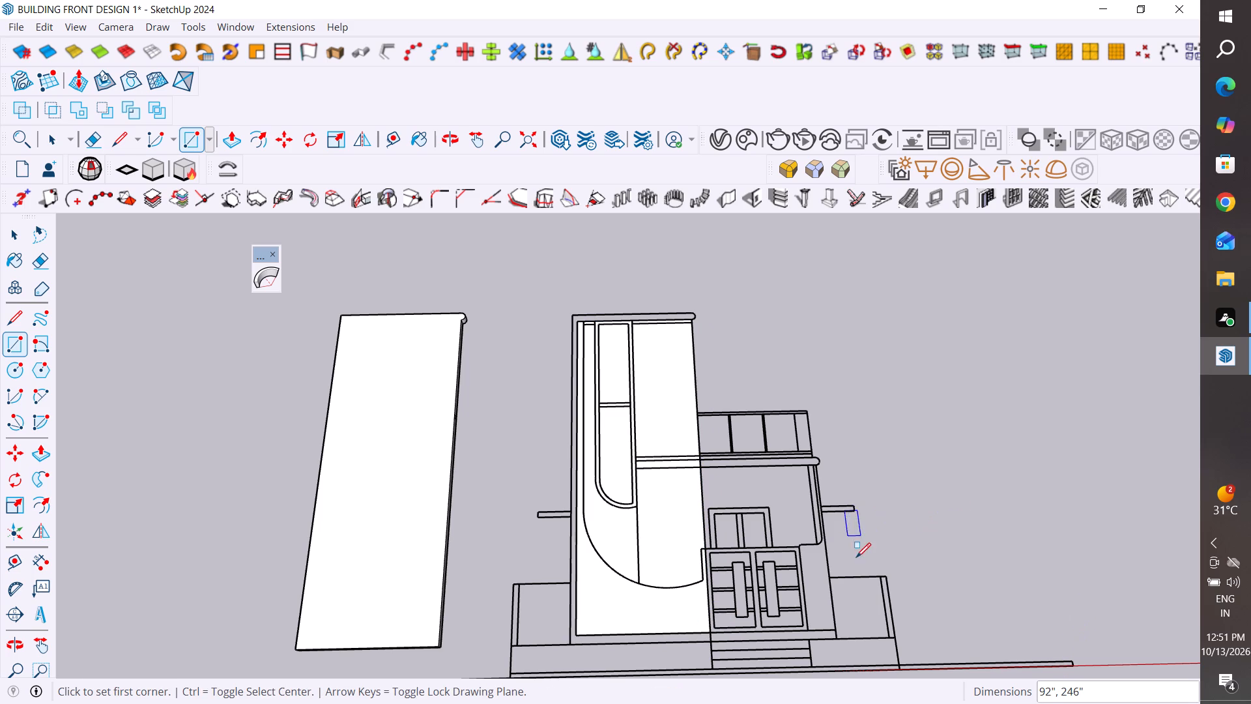
Inspect the new tower rectangle face and the imported drawing group by selecting each, and check the face's available operations.
click(24, 237)
click(693, 527)
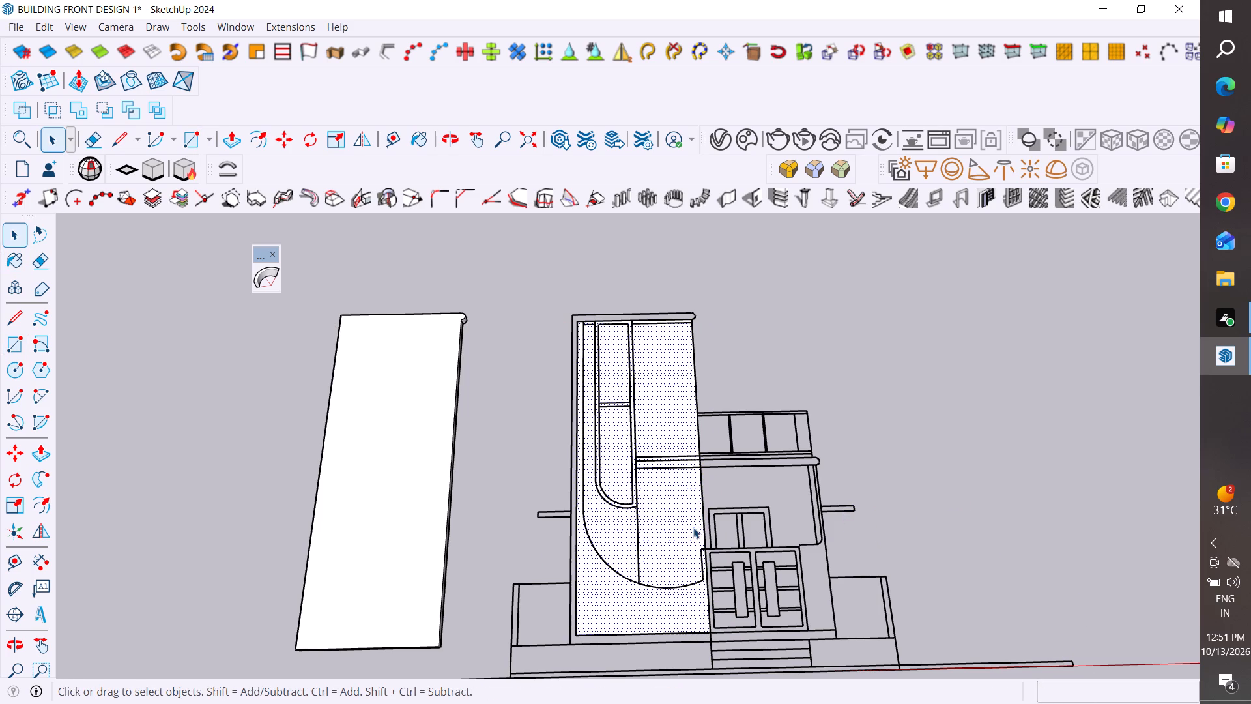
click(674, 523)
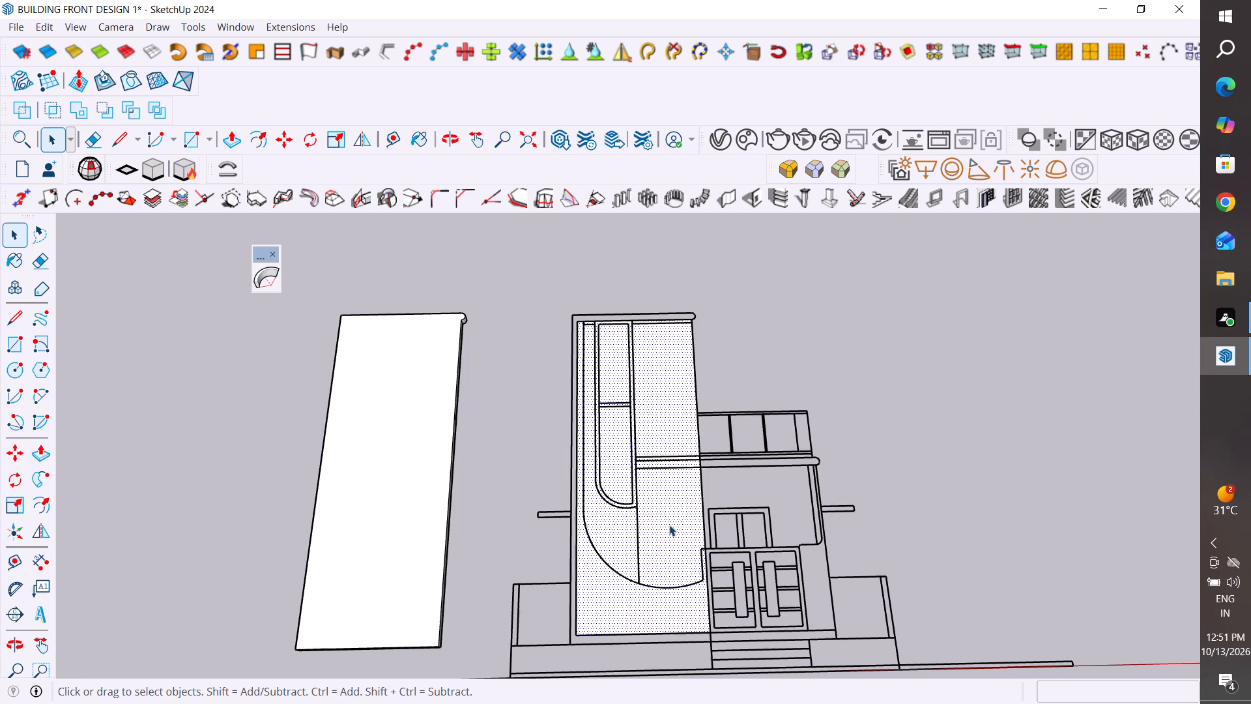
click(1099, 385)
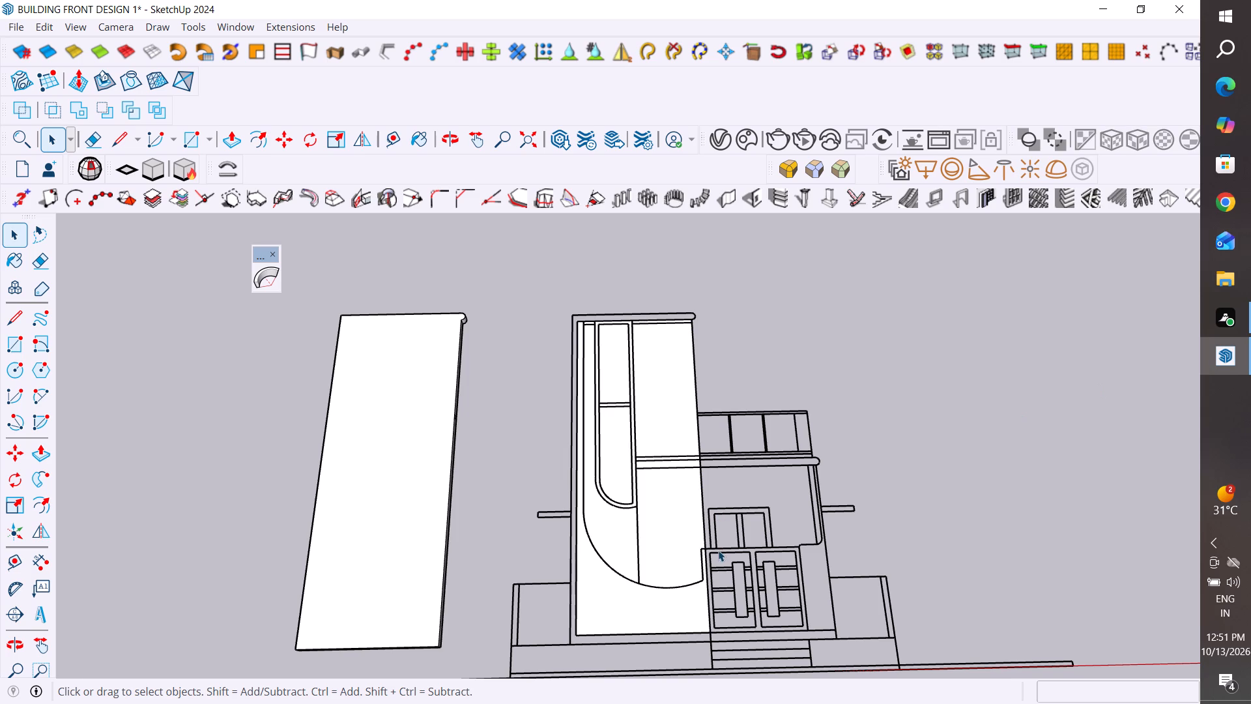
click(723, 553)
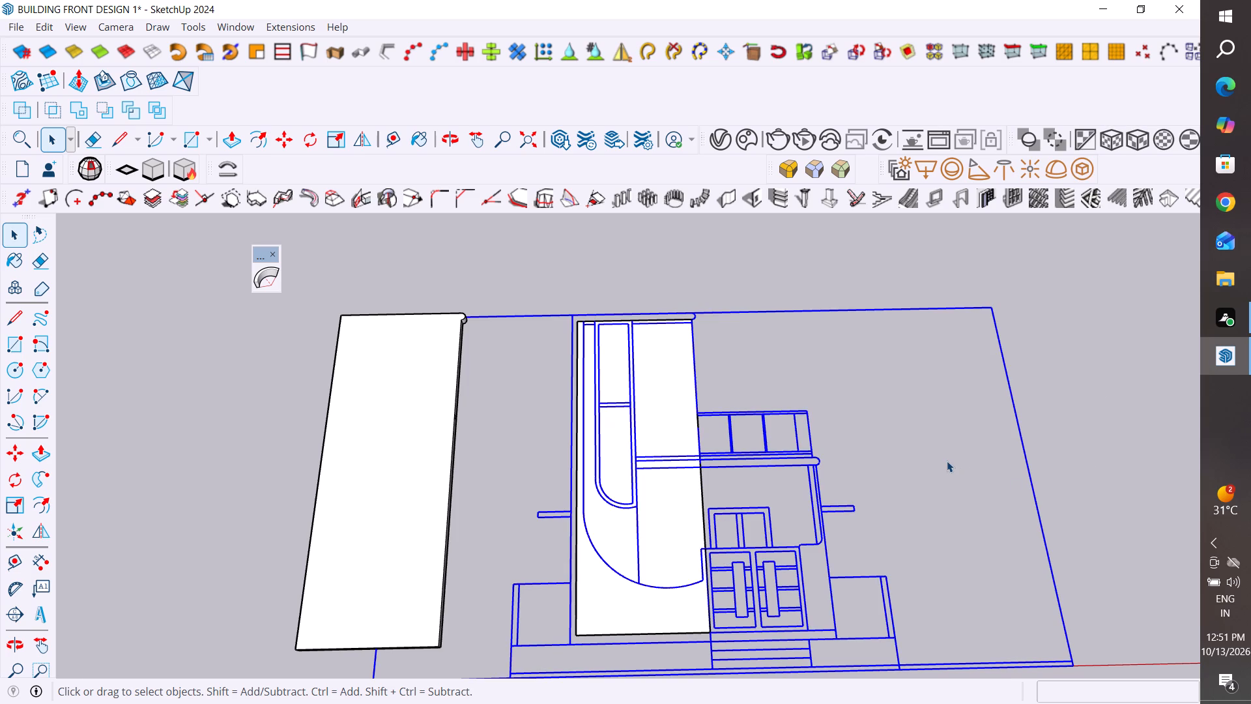
click(947, 461)
scroll(759, 547, down, 1)
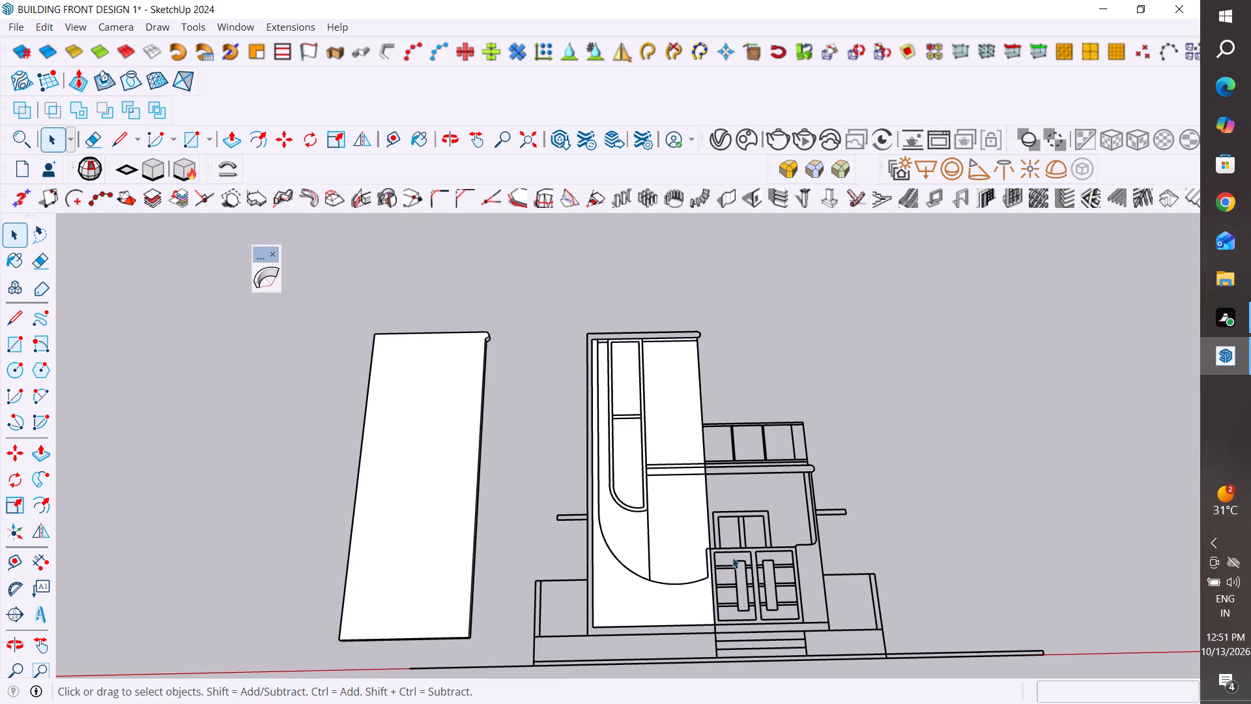
click(640, 596)
right_click(640, 596)
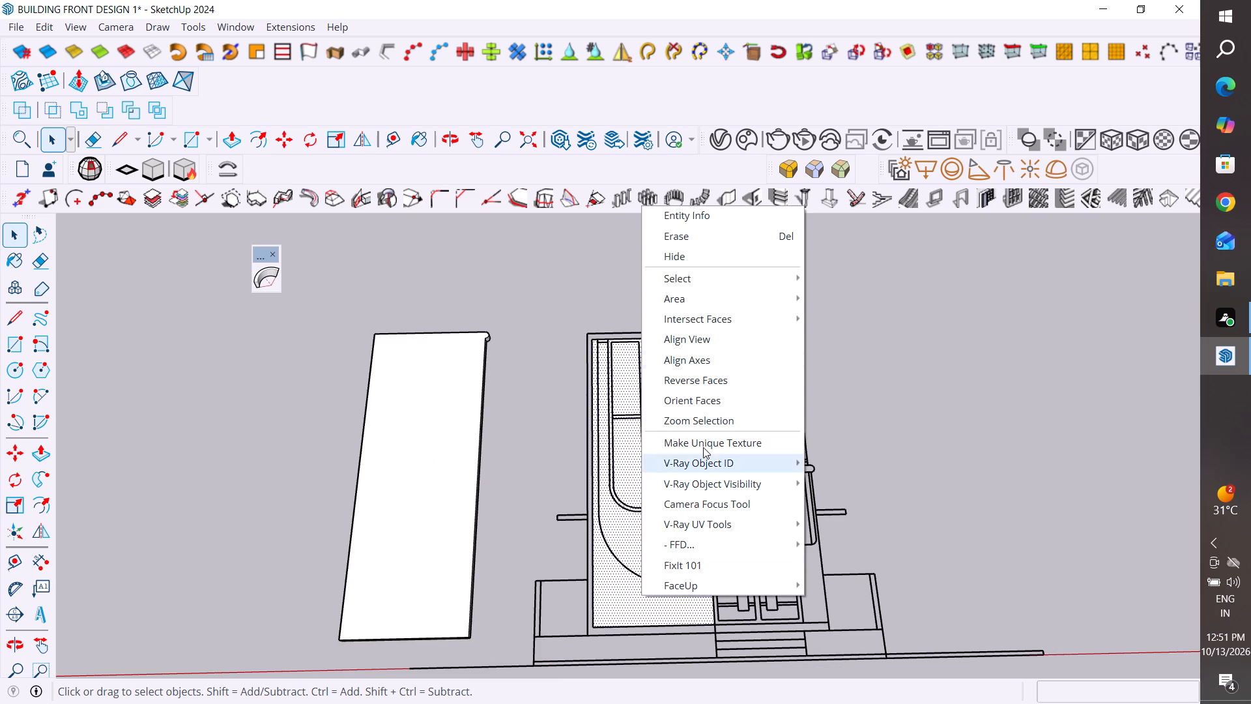
click(1056, 380)
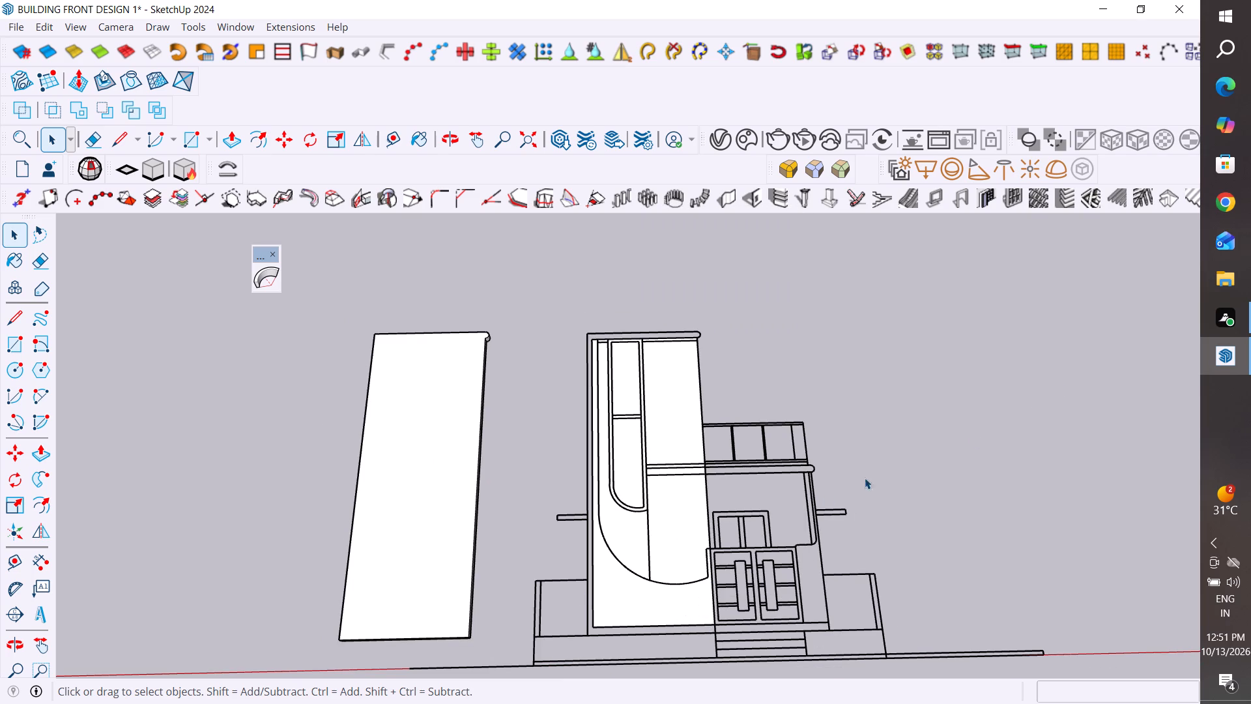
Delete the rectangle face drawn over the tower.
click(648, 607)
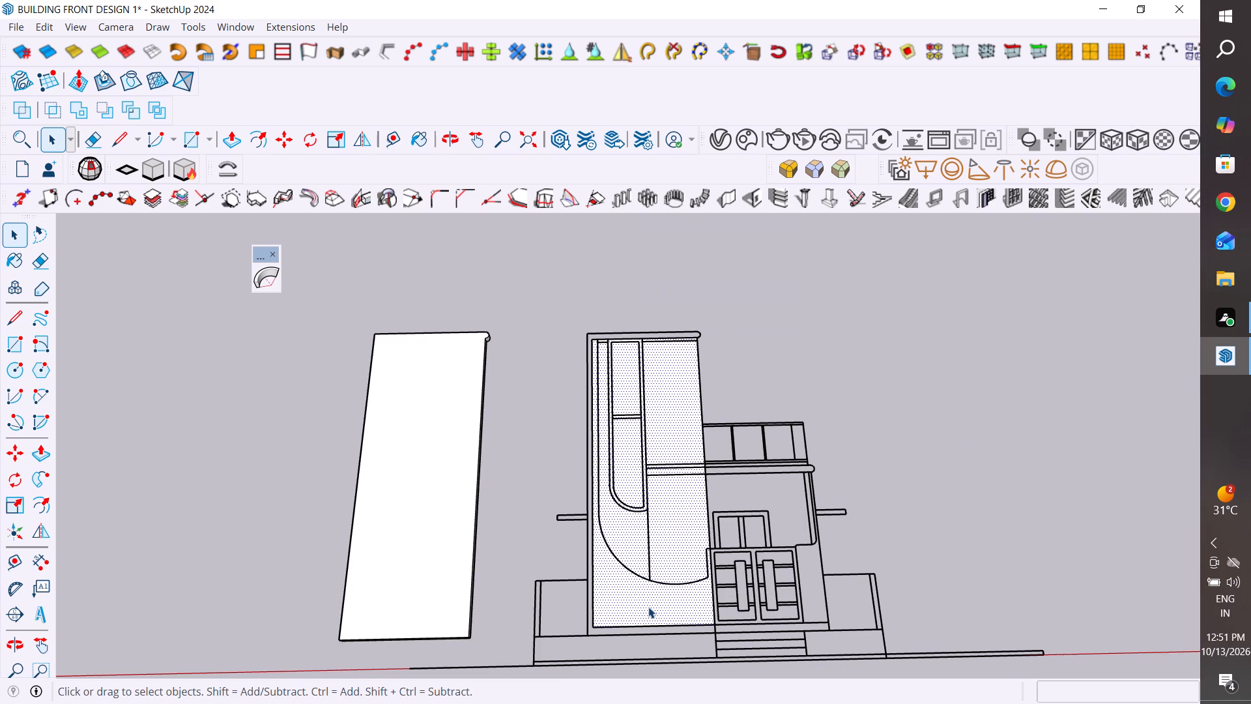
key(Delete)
Explode the imported front elevation drawing group into loose geometry.
scroll(862, 461, down, 2)
drag(988, 310, 571, 665)
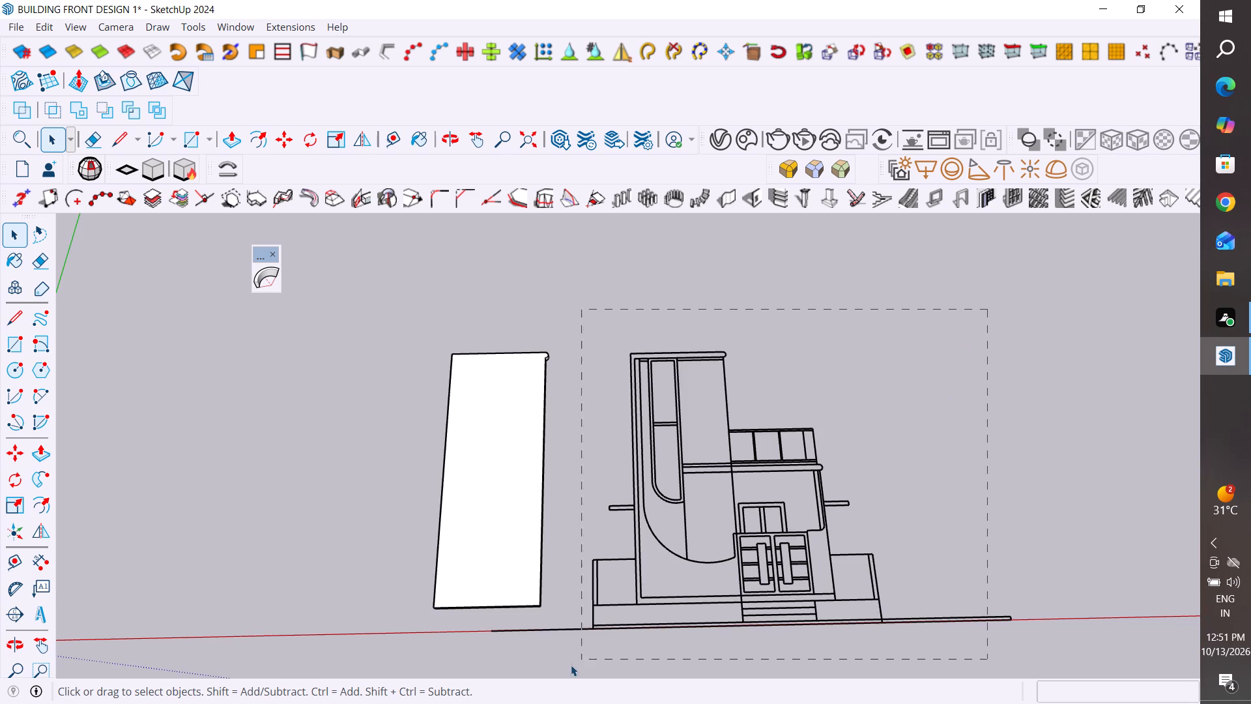
drag(571, 665, 597, 660)
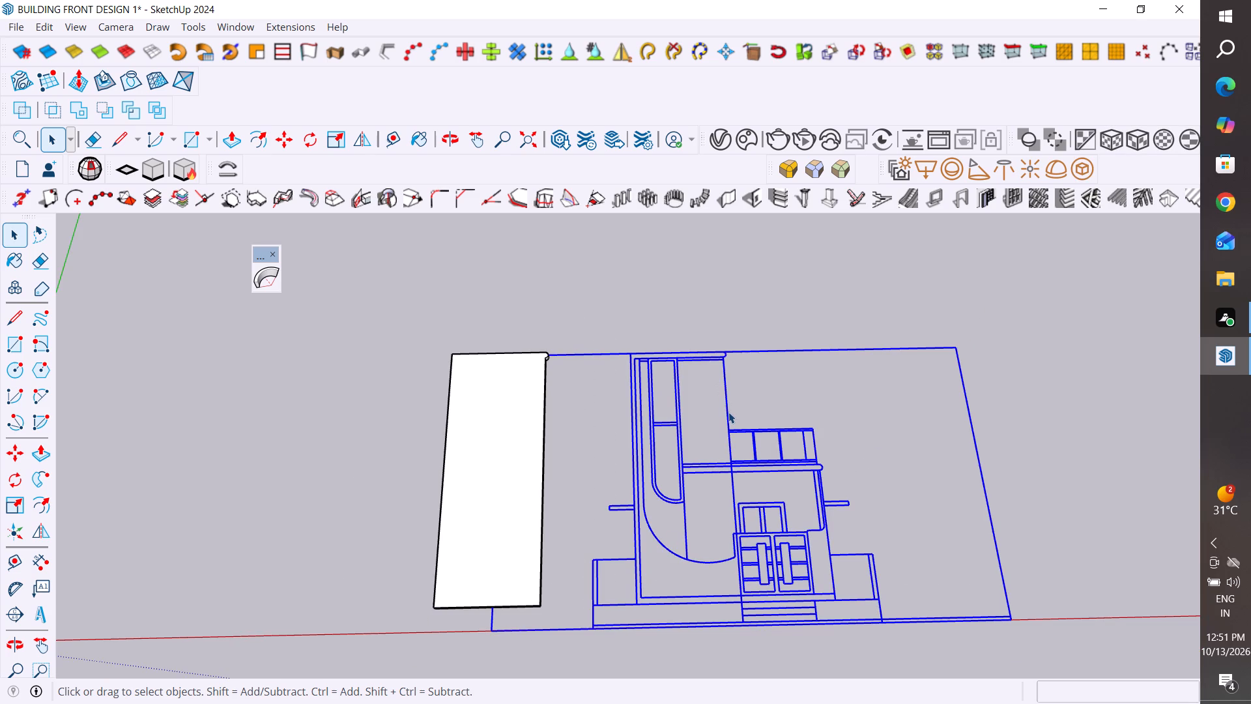
right_click(728, 415)
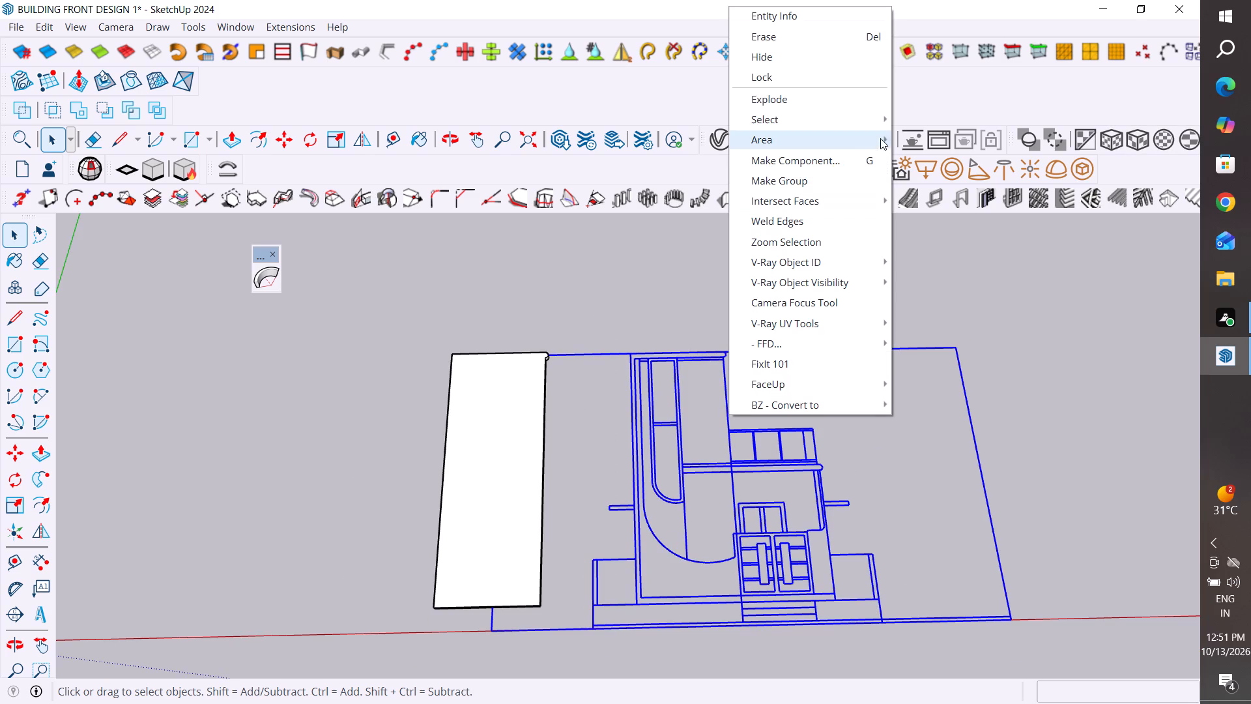
click(778, 102)
click(831, 410)
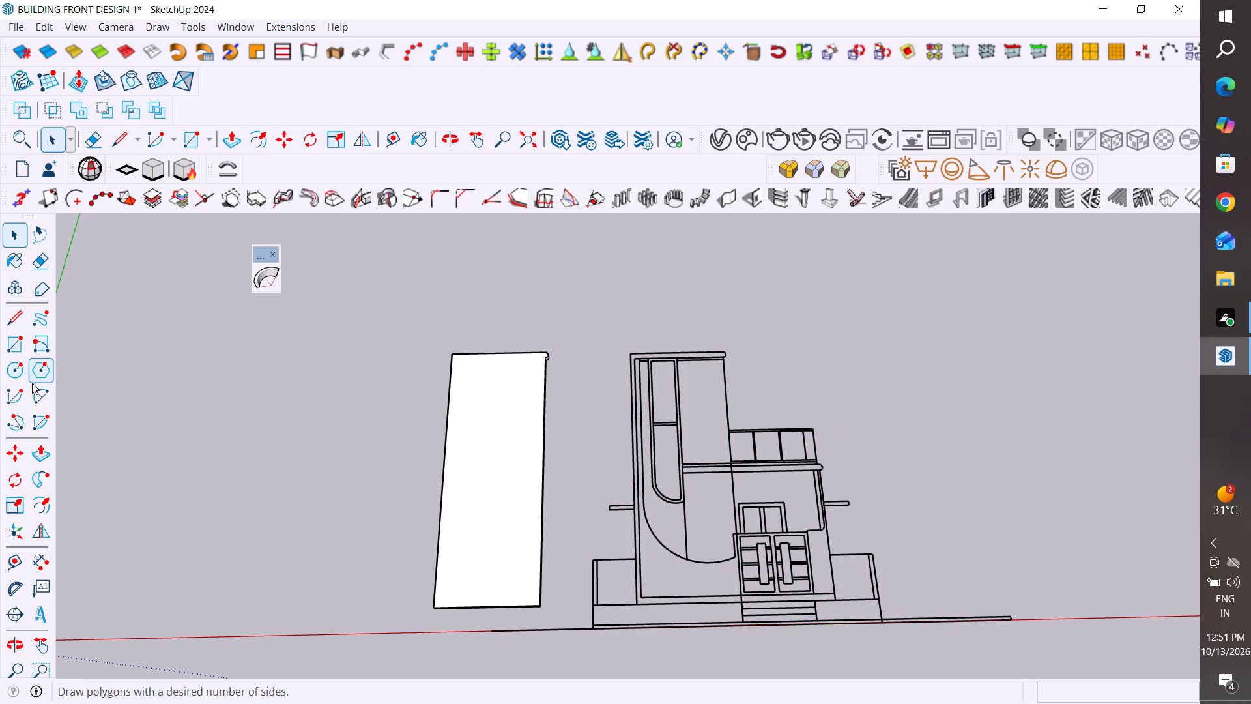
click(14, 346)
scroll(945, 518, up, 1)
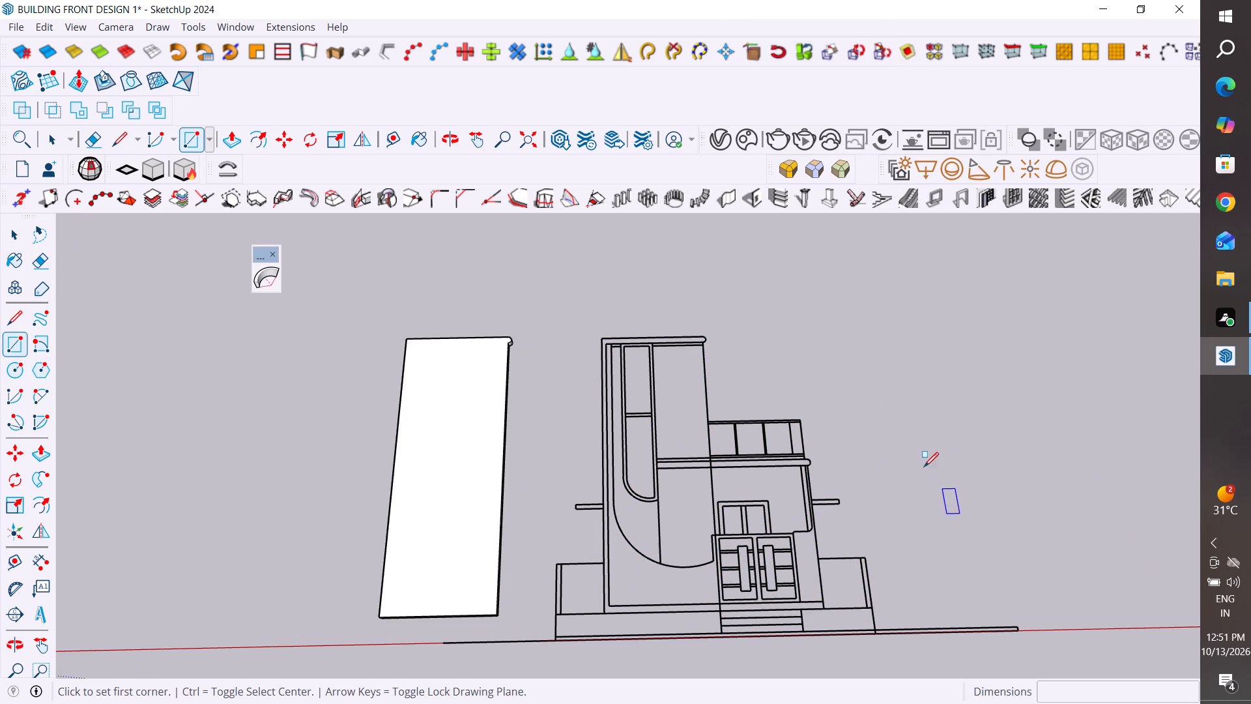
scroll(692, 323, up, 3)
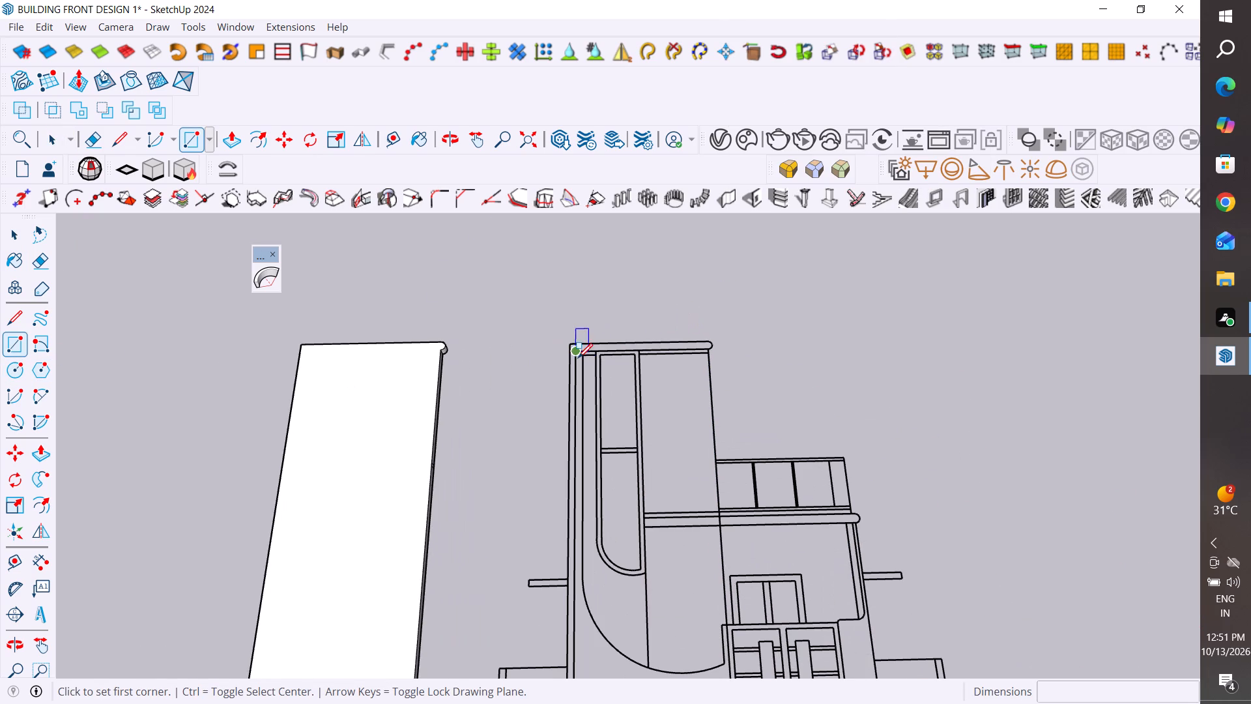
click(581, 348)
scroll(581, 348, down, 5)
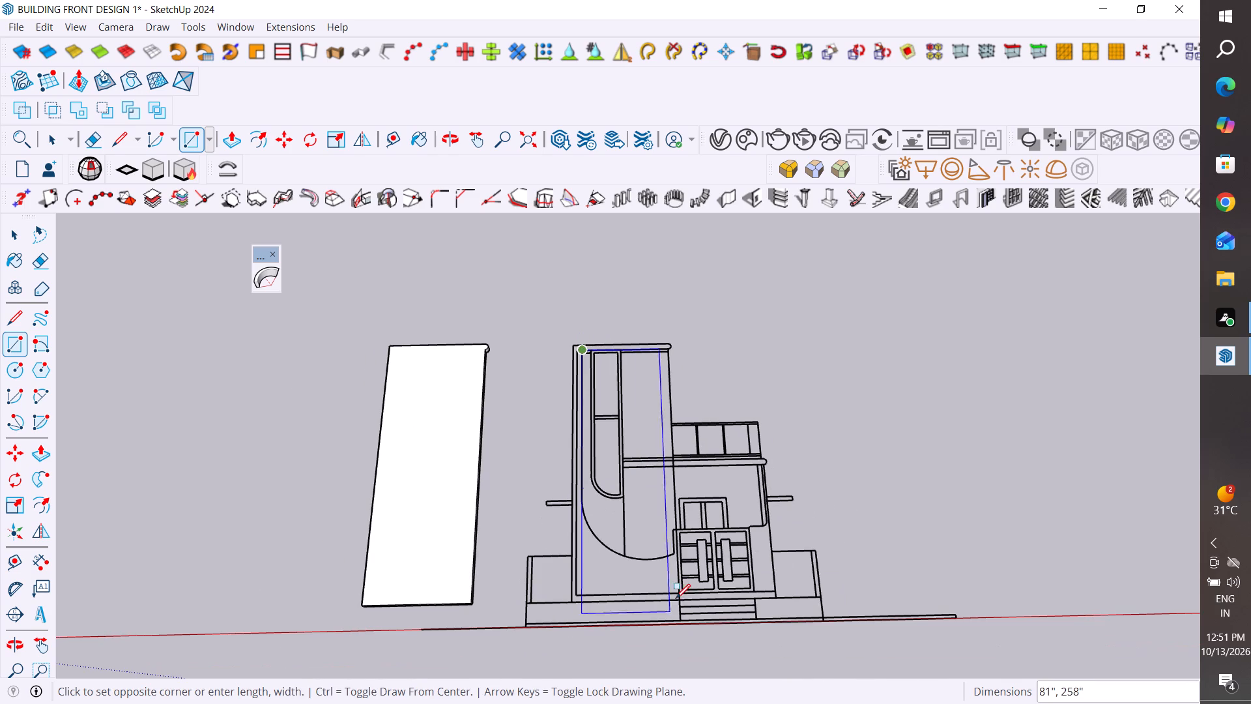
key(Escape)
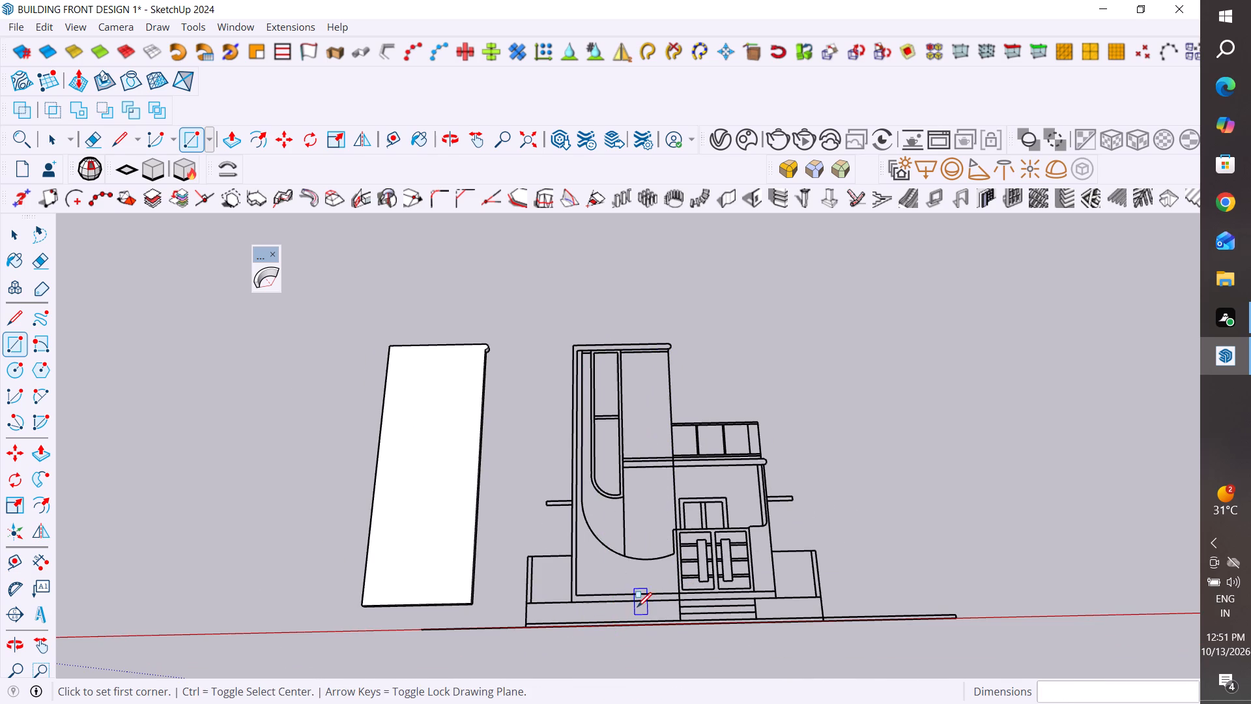
Draw a 92" by 246" rectangle on the exploded tower outline, from the inner corner below the top band to the base endpoint beside the door.
click(27, 338)
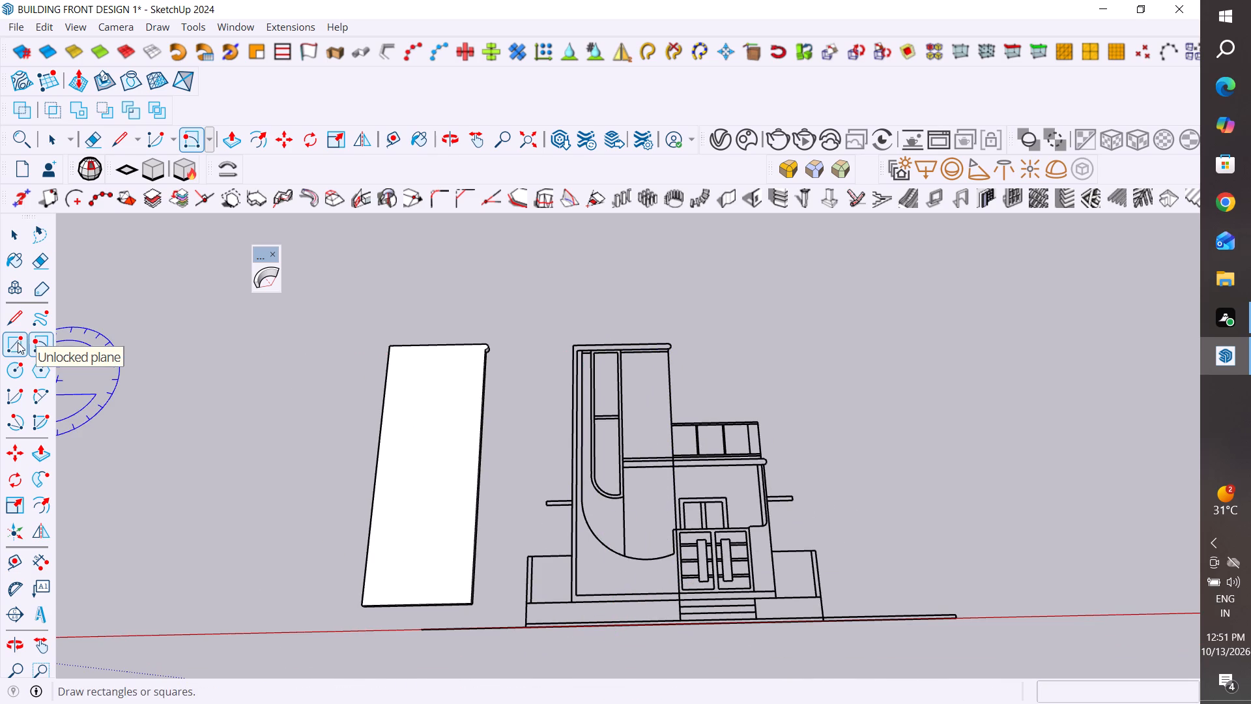
click(17, 341)
scroll(685, 365, up, 4)
scroll(619, 387, up, 3)
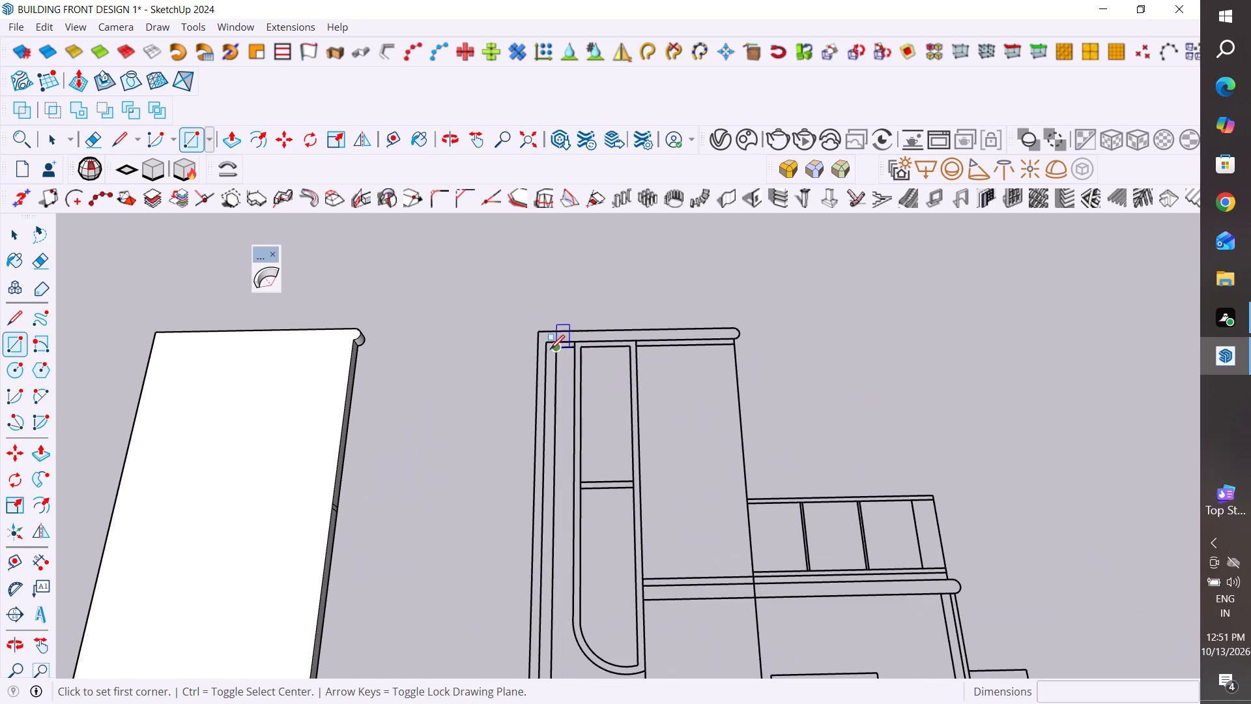
click(549, 343)
scroll(549, 343, down, 5)
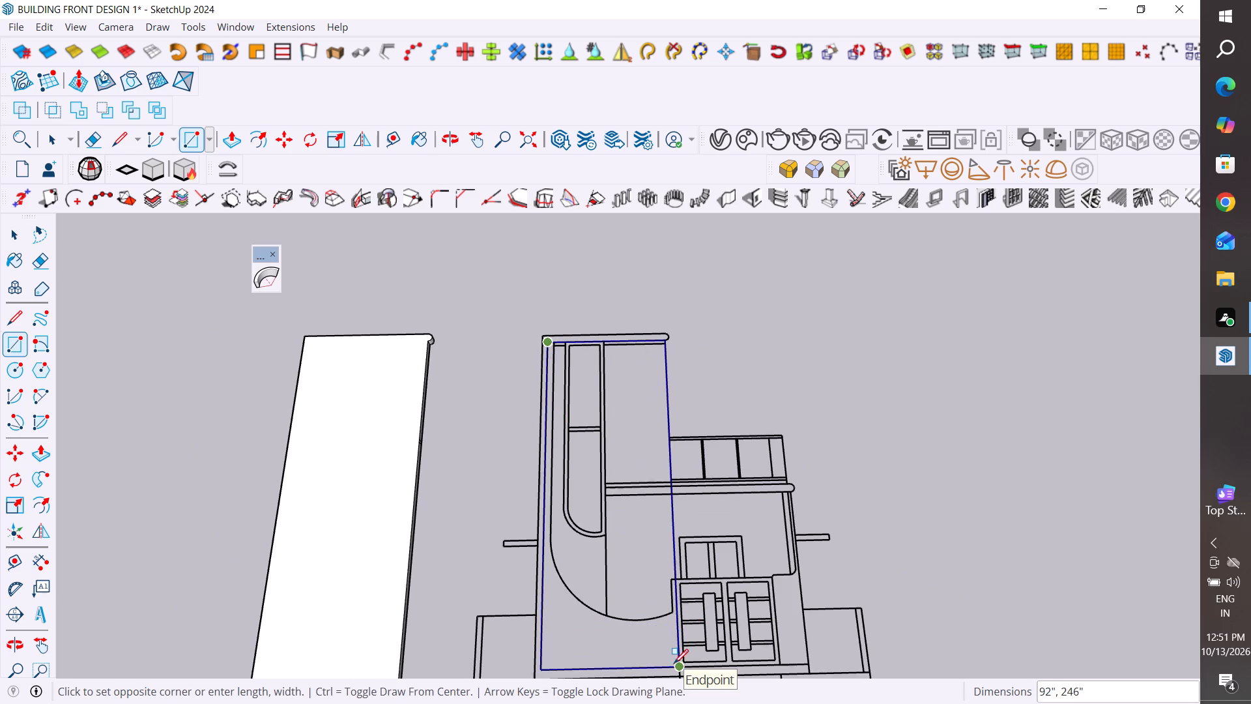
click(680, 671)
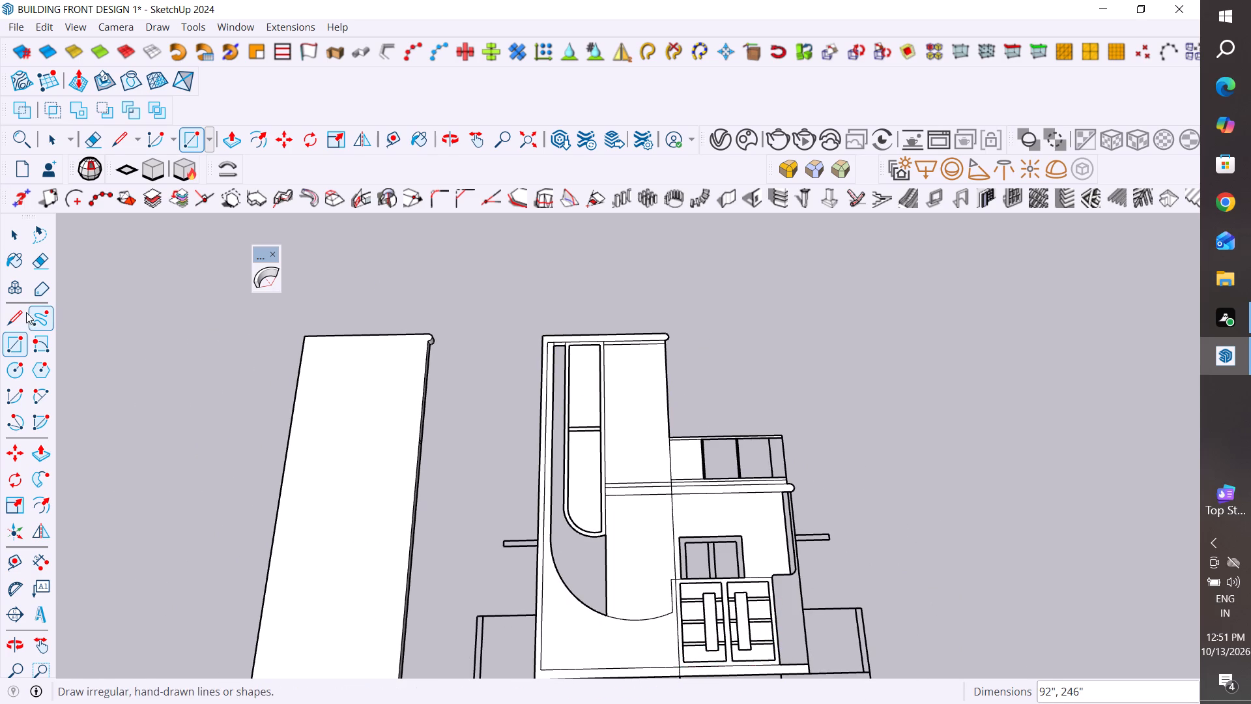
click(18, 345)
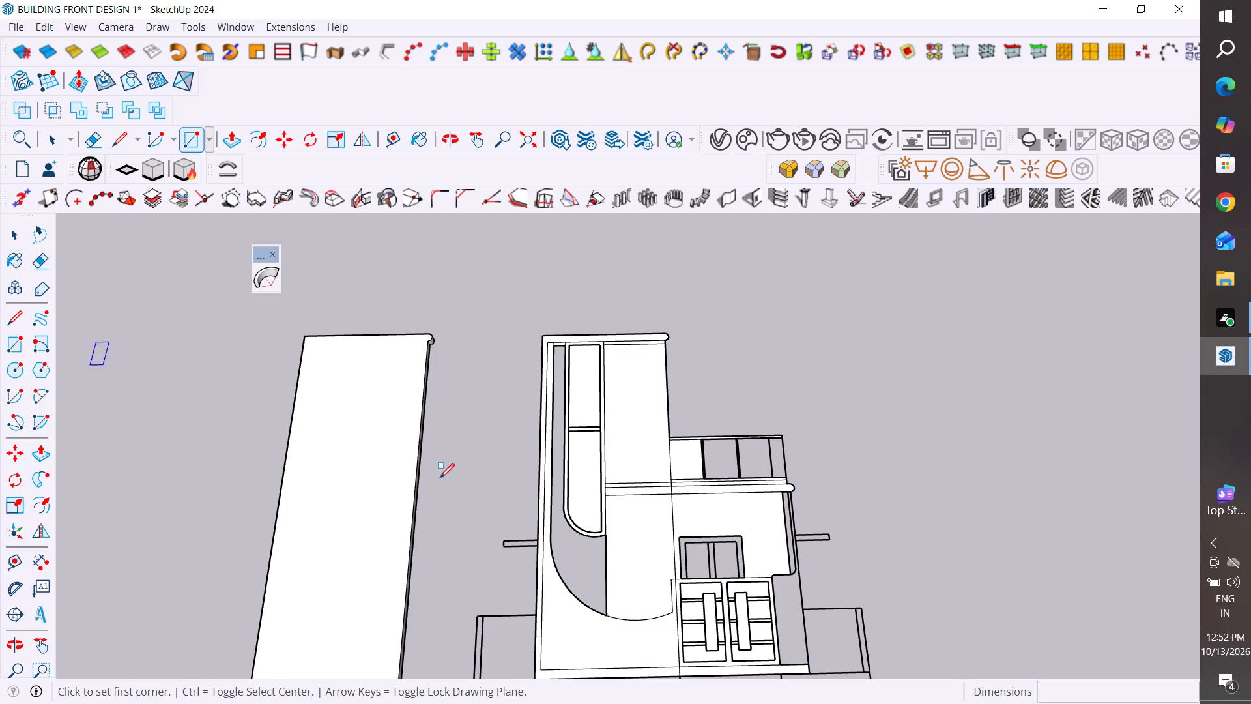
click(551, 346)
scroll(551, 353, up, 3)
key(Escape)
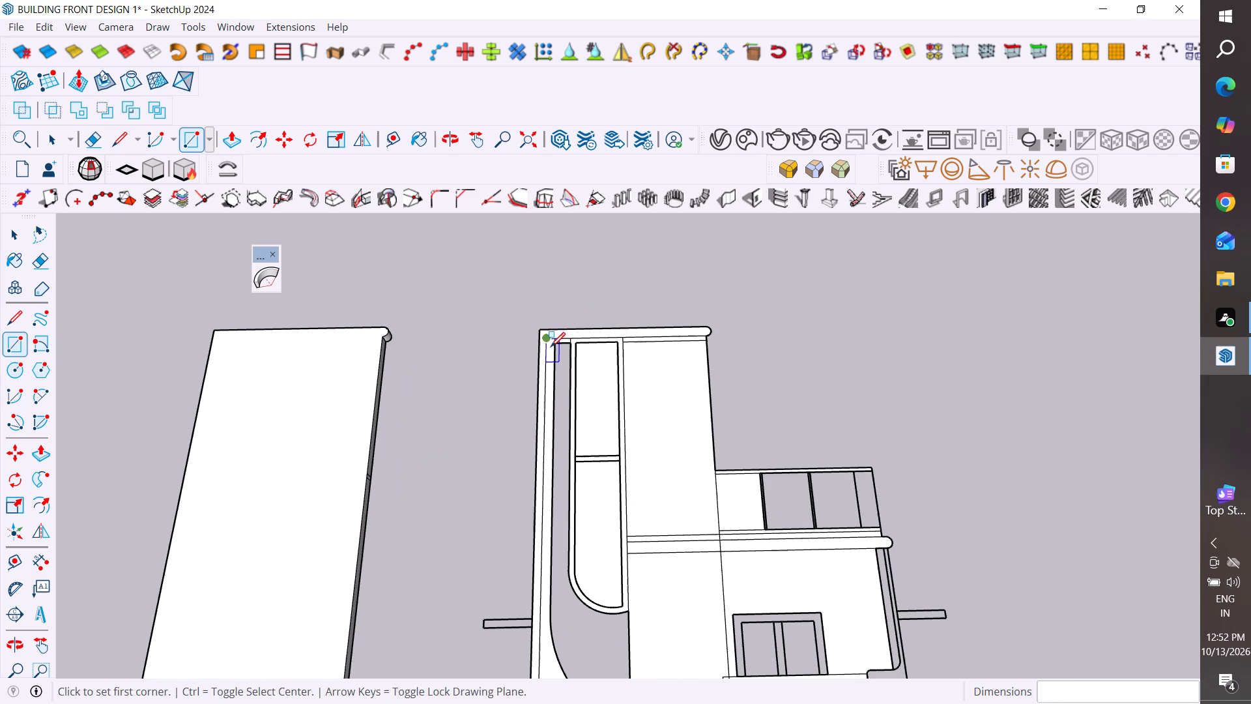
Draw a rectangle about 43" by 210" from the tower's inner strip corner below the top band to the strip line's end on the large arc.
click(556, 345)
scroll(556, 345, down, 4)
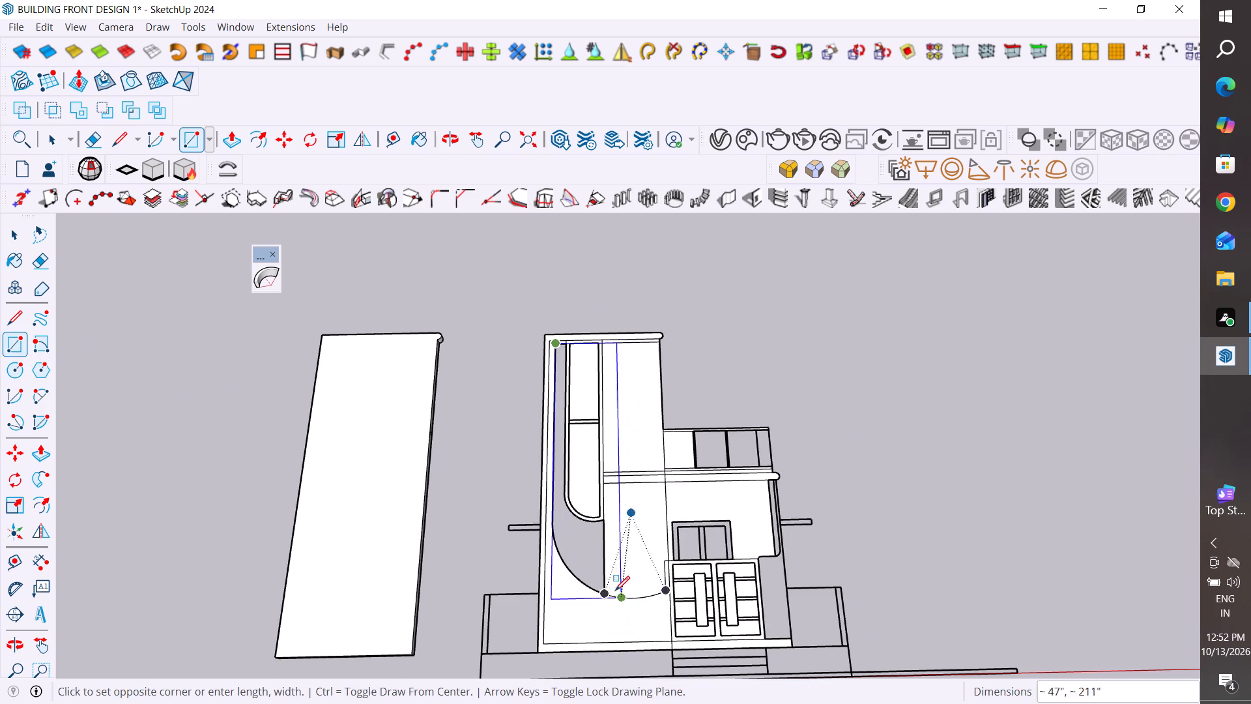
click(609, 598)
key(Escape)
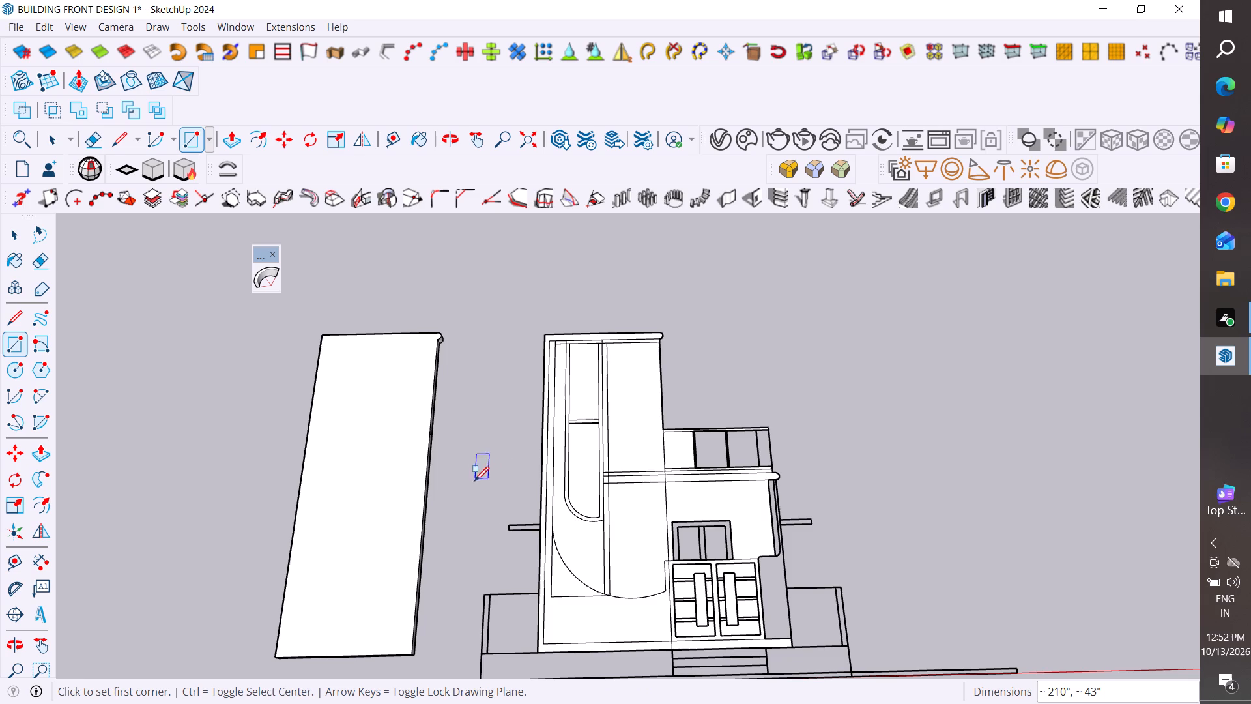
Delete the rectangle's leftover bottom edge and side edge that extend beyond the large arc on the tower.
click(30, 224)
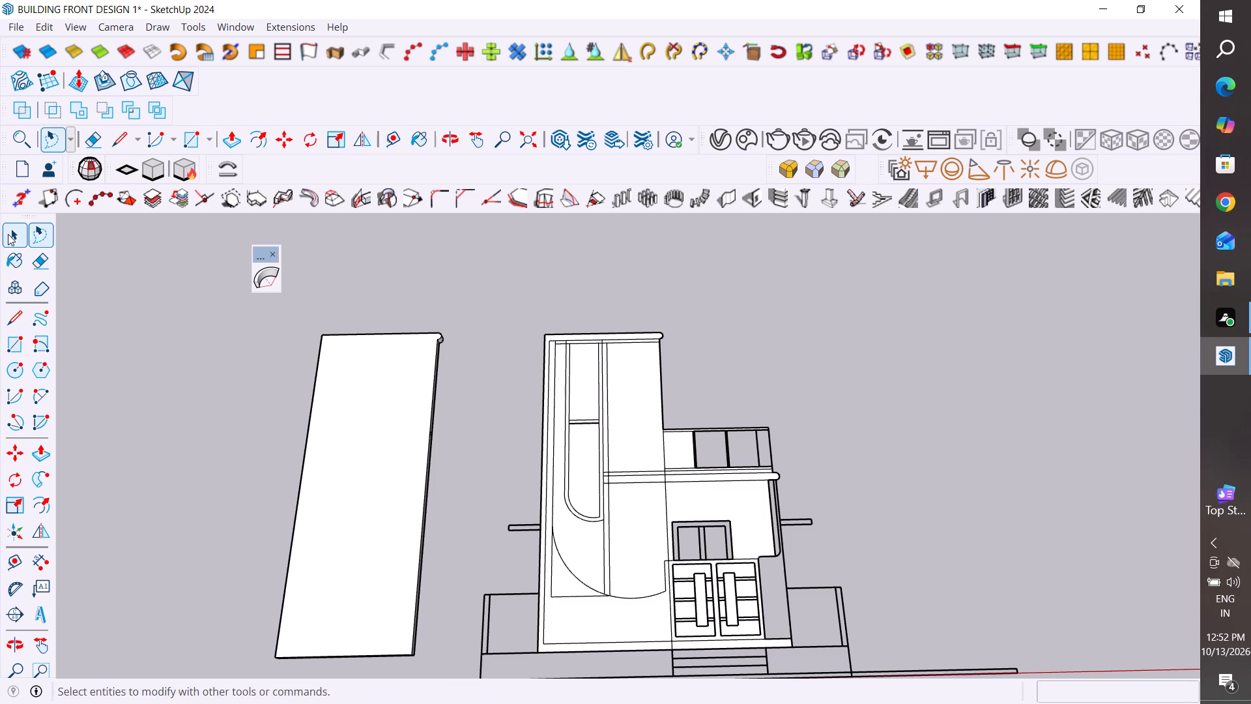
click(8, 234)
scroll(1041, 694, up, 3)
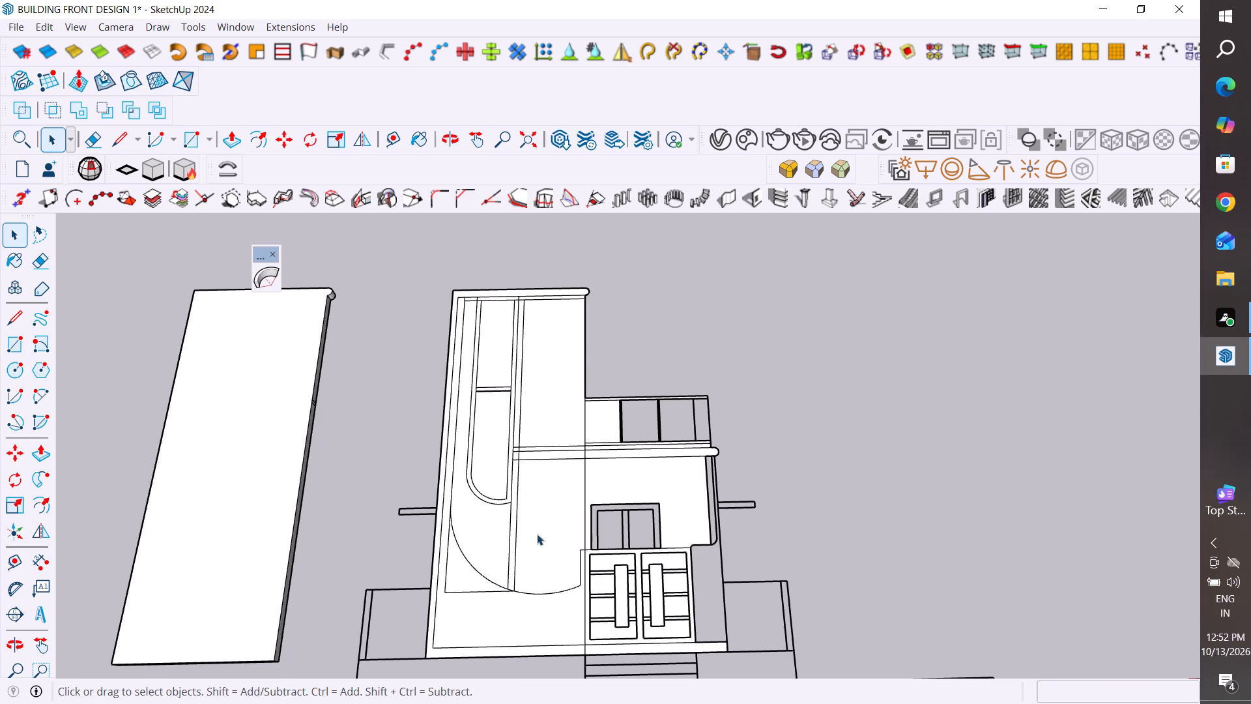
scroll(697, 575, down, 1)
middle_drag(707, 572, 798, 360)
scroll(480, 601, up, 6)
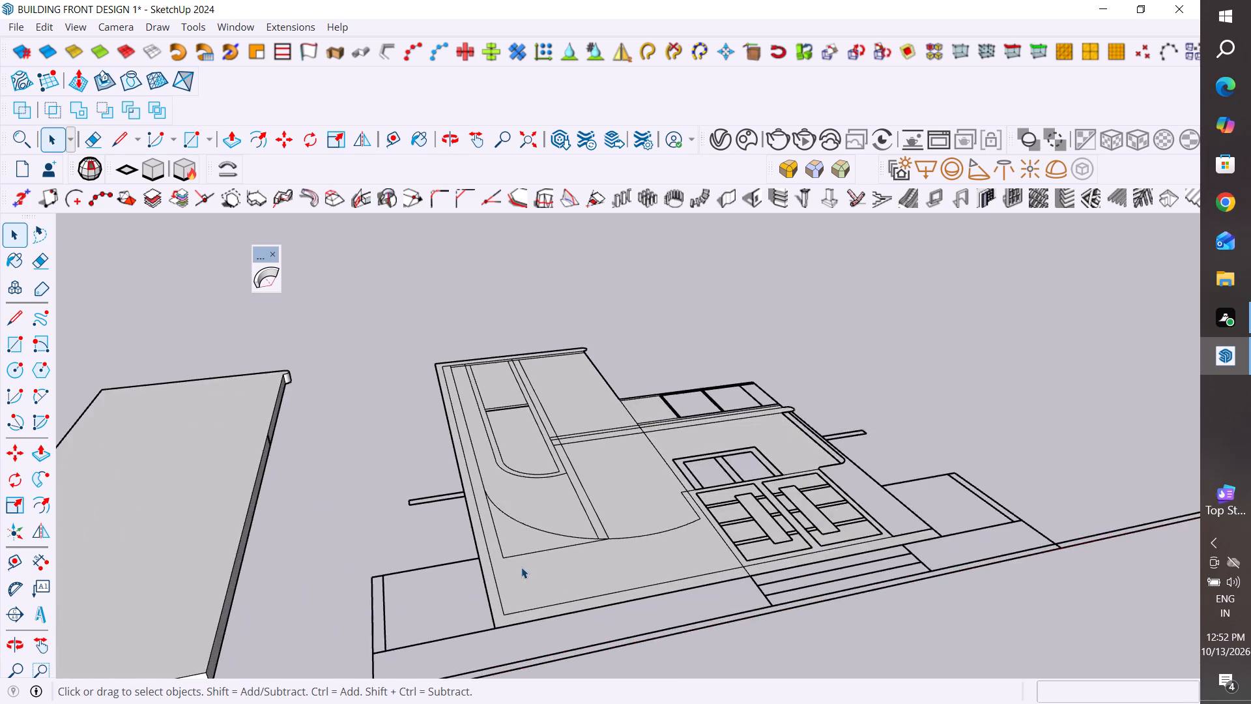
scroll(521, 567, up, 2)
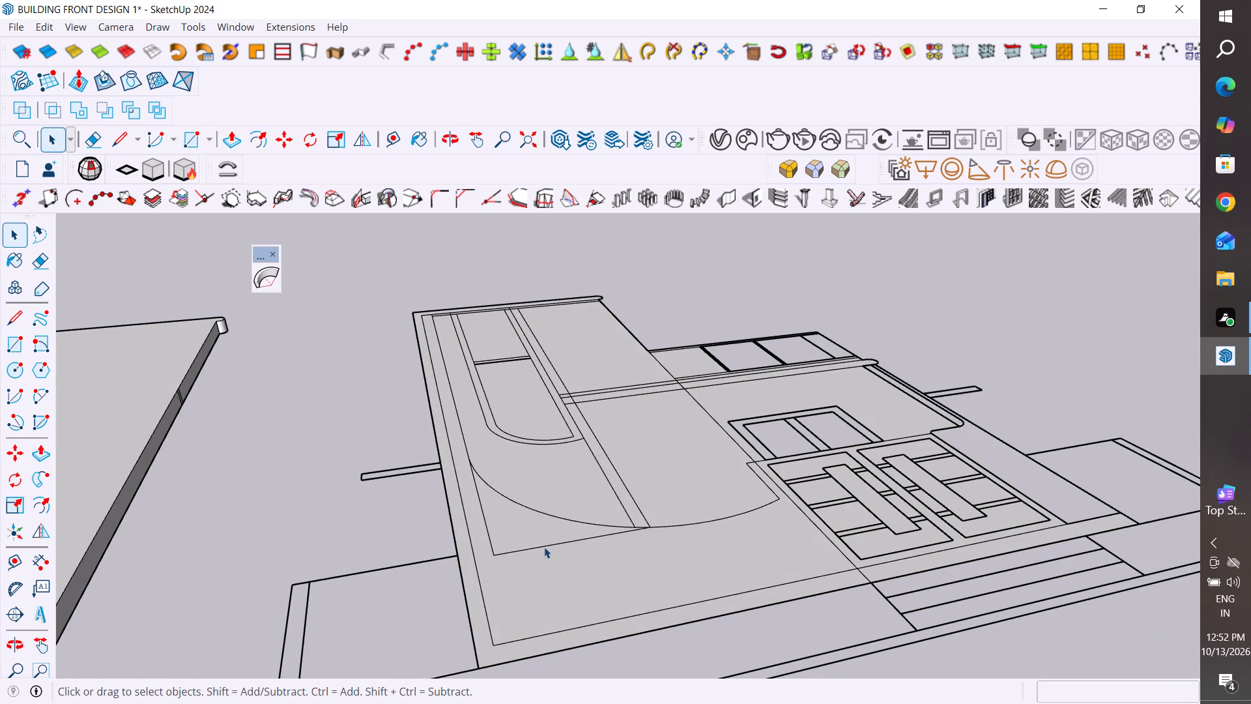
click(544, 547)
key(Delete)
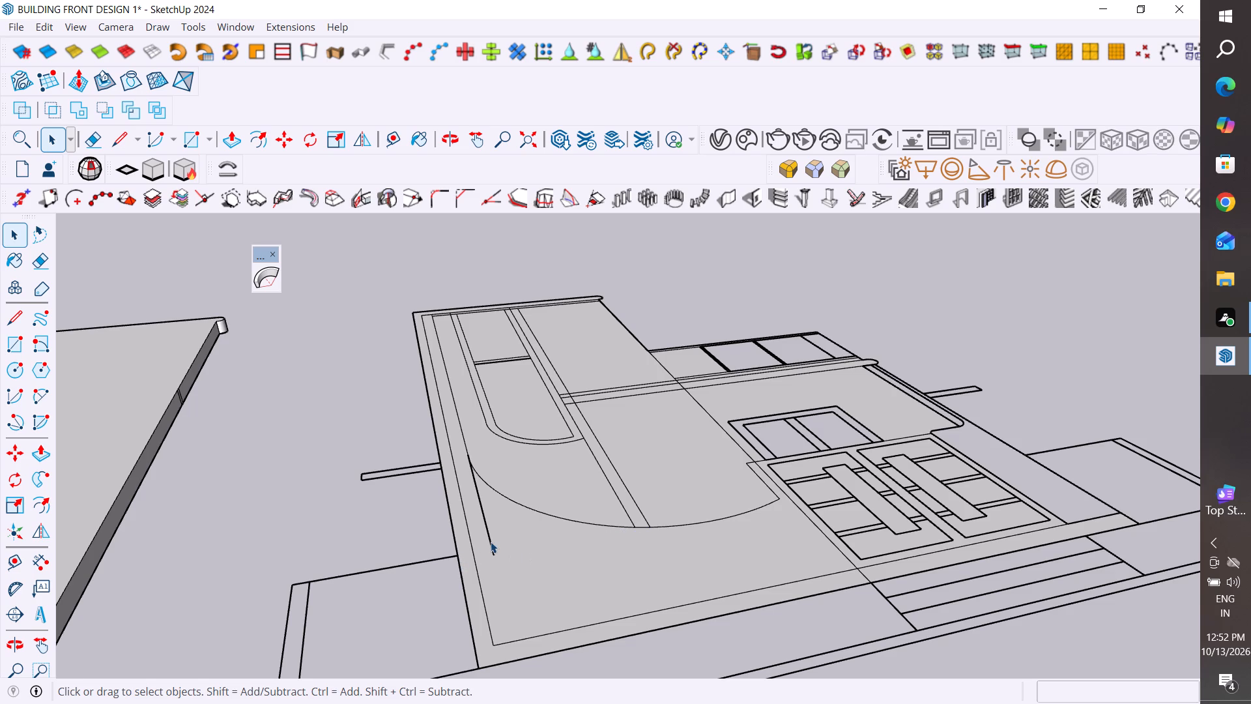
click(491, 535)
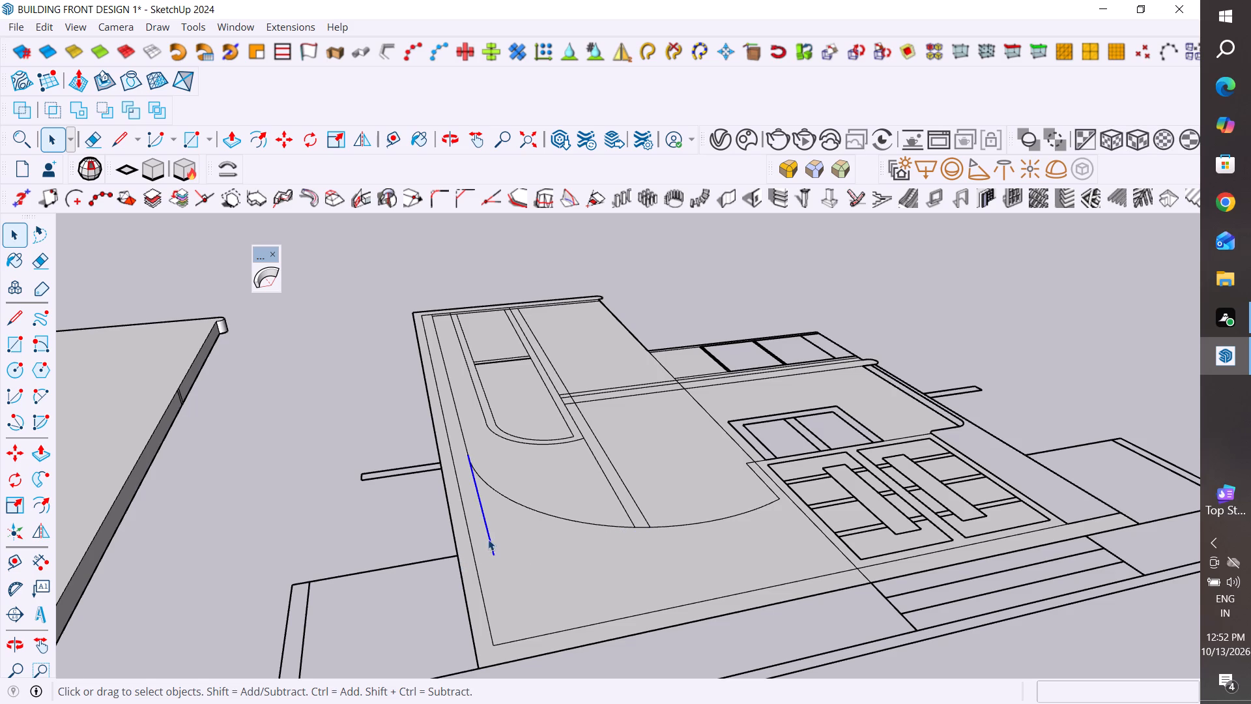
key(Delete)
Copy the tower's outer face with the curved cutout about 384" along the red axis, past the plain tower slab.
scroll(470, 566, down, 5)
middle_drag(682, 540, 655, 703)
scroll(626, 465, up, 1)
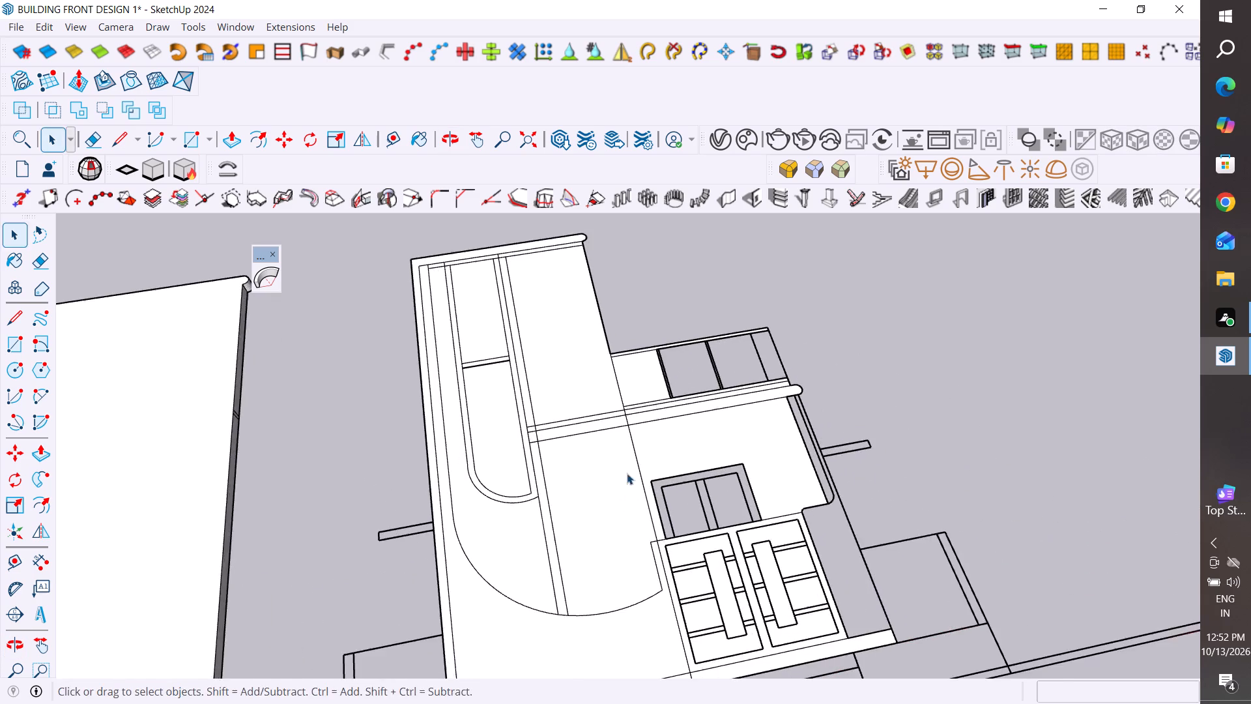
middle_drag(629, 479, 455, 436)
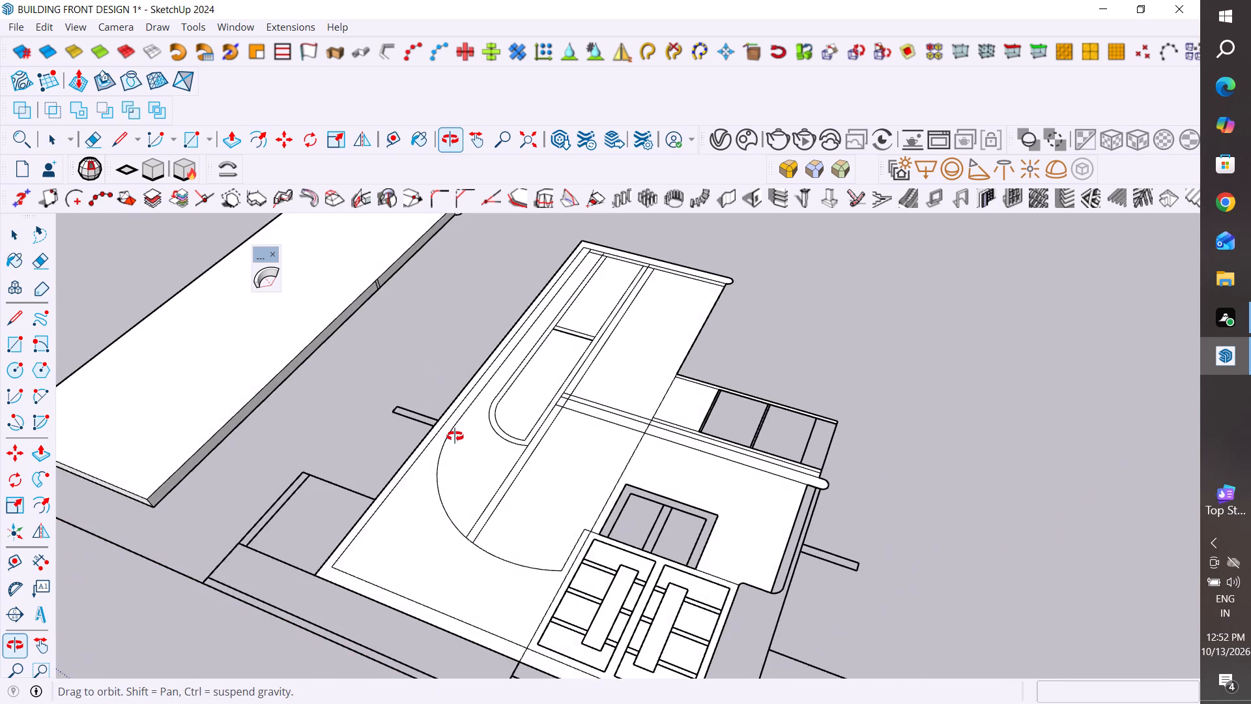
middle_drag(455, 436, 430, 452)
scroll(766, 521, down, 5)
middle_drag(687, 570, 859, 606)
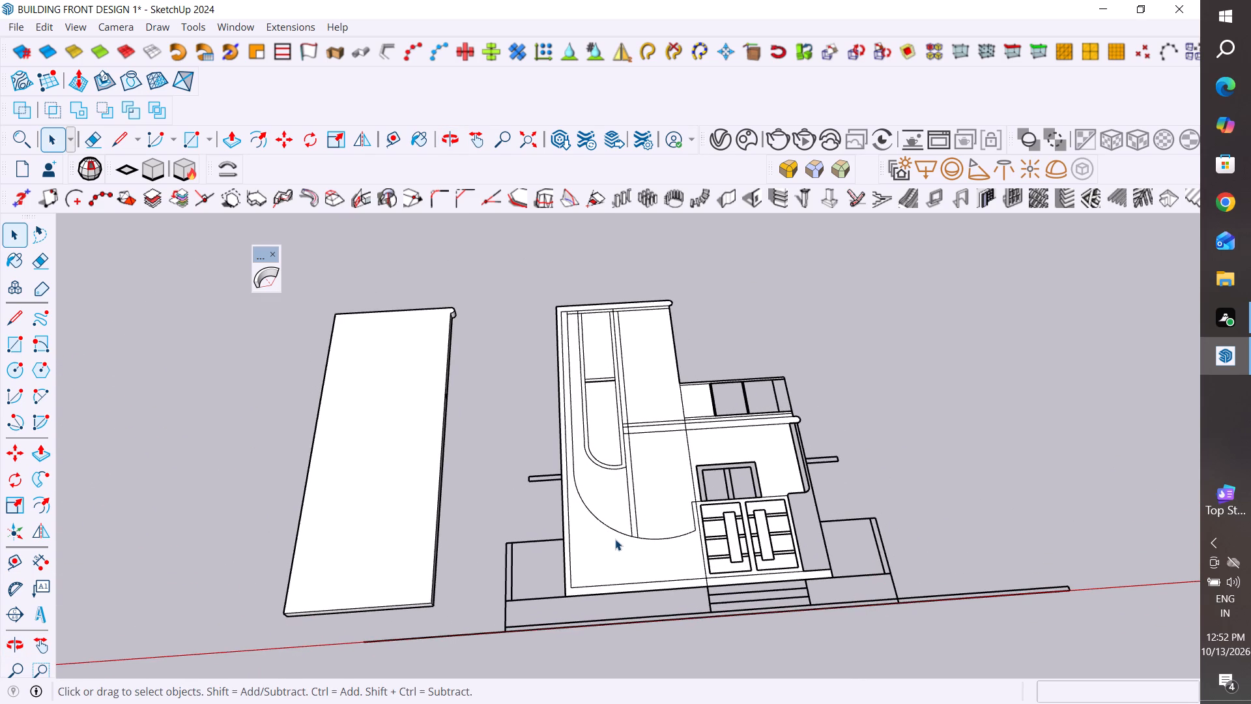
click(615, 539)
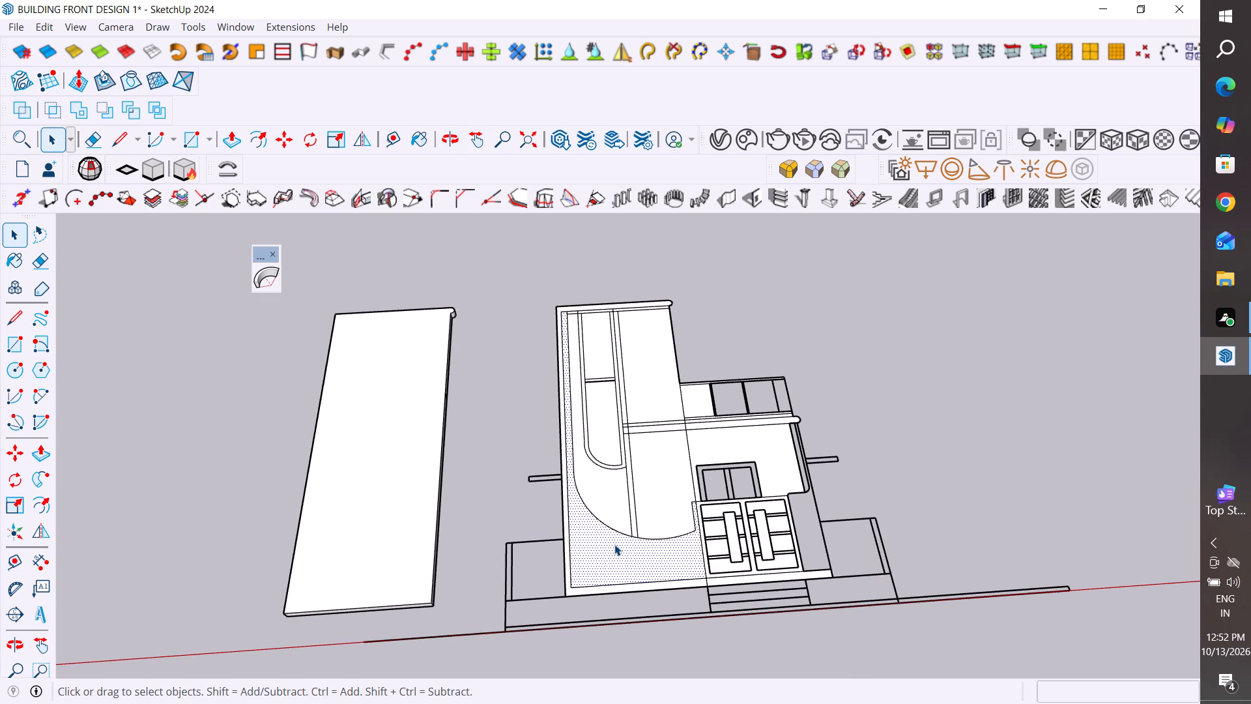
key(m)
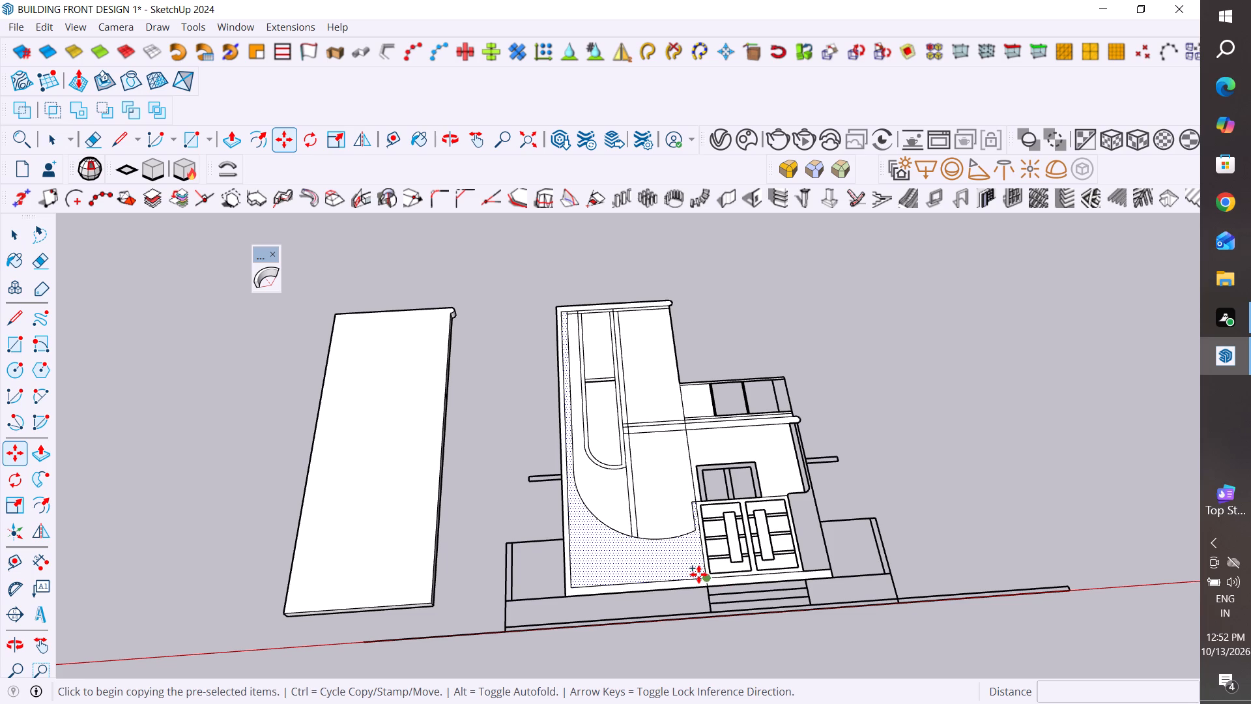
click(707, 574)
scroll(831, 551, down, 5)
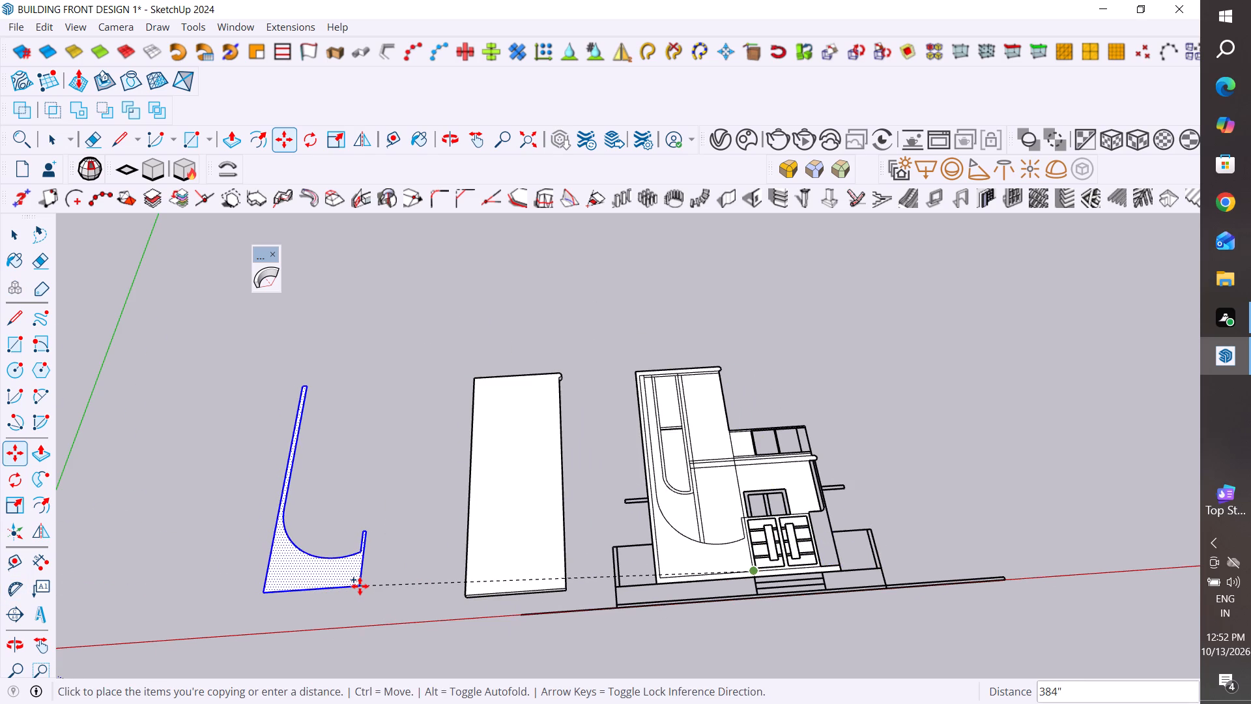
click(360, 586)
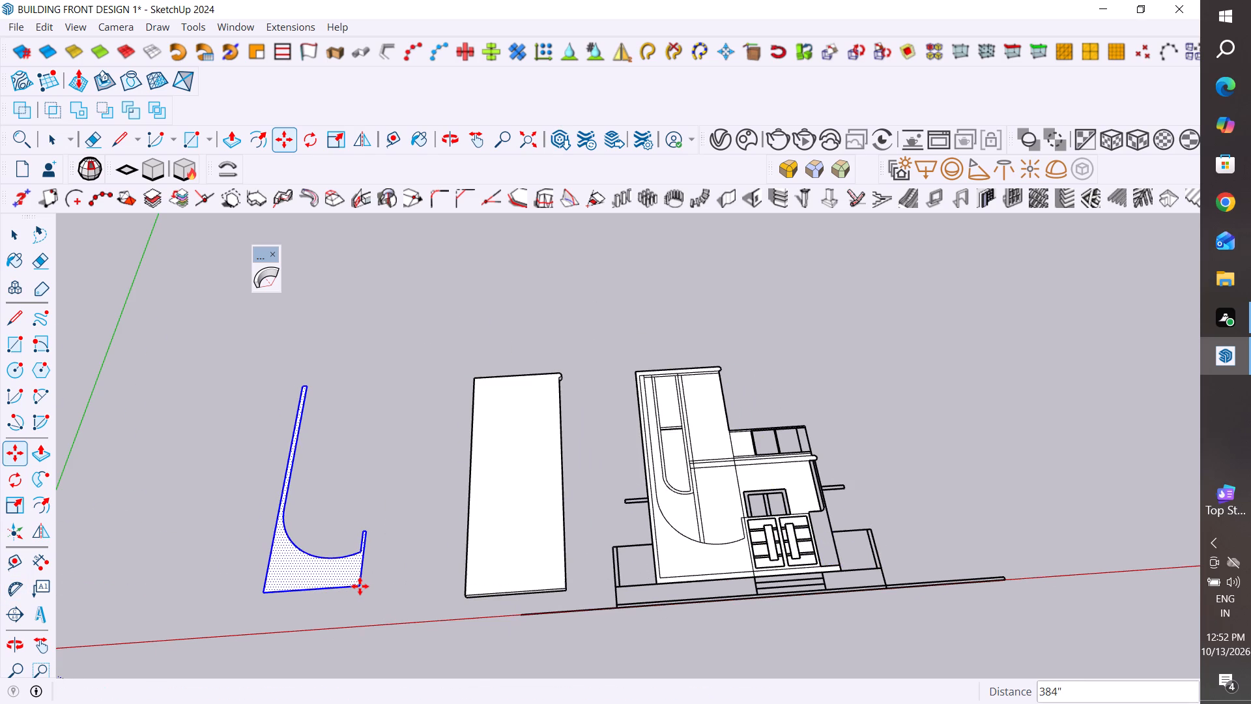
click(8, 242)
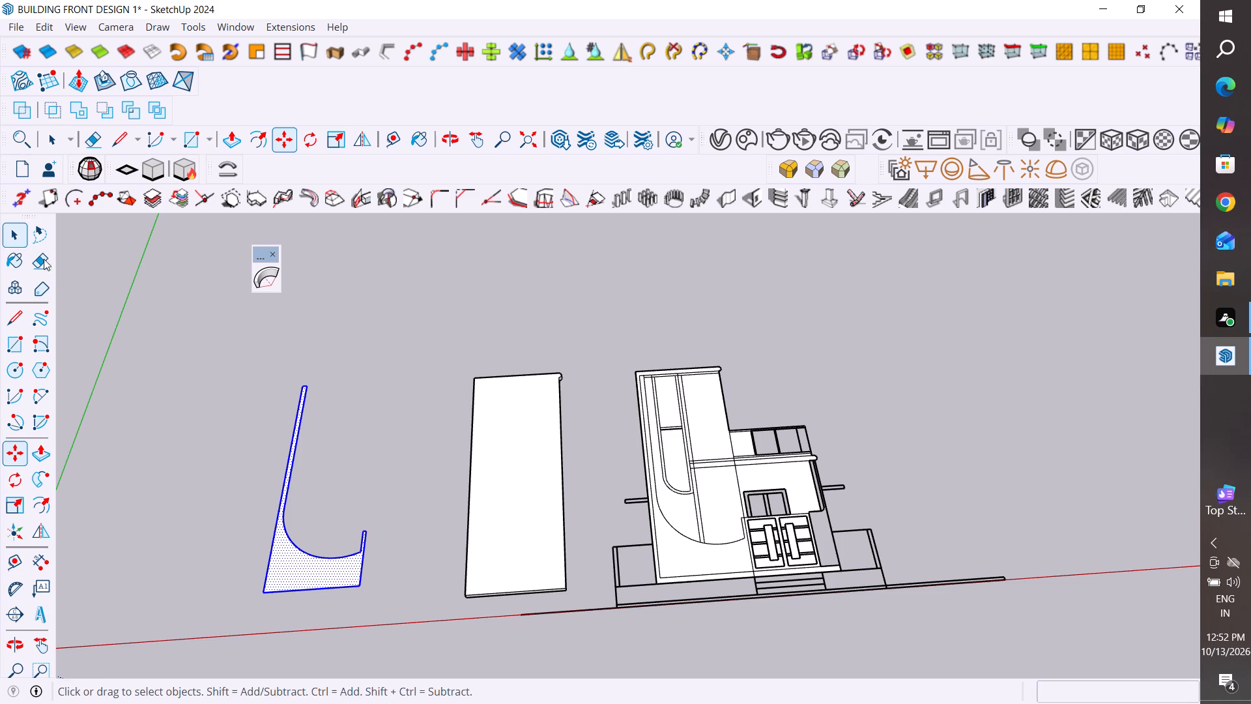
Copy the curved strip face inside the tower's large arc about 272" away, between the first copied face and the plain slab.
middle_drag(902, 526, 910, 587)
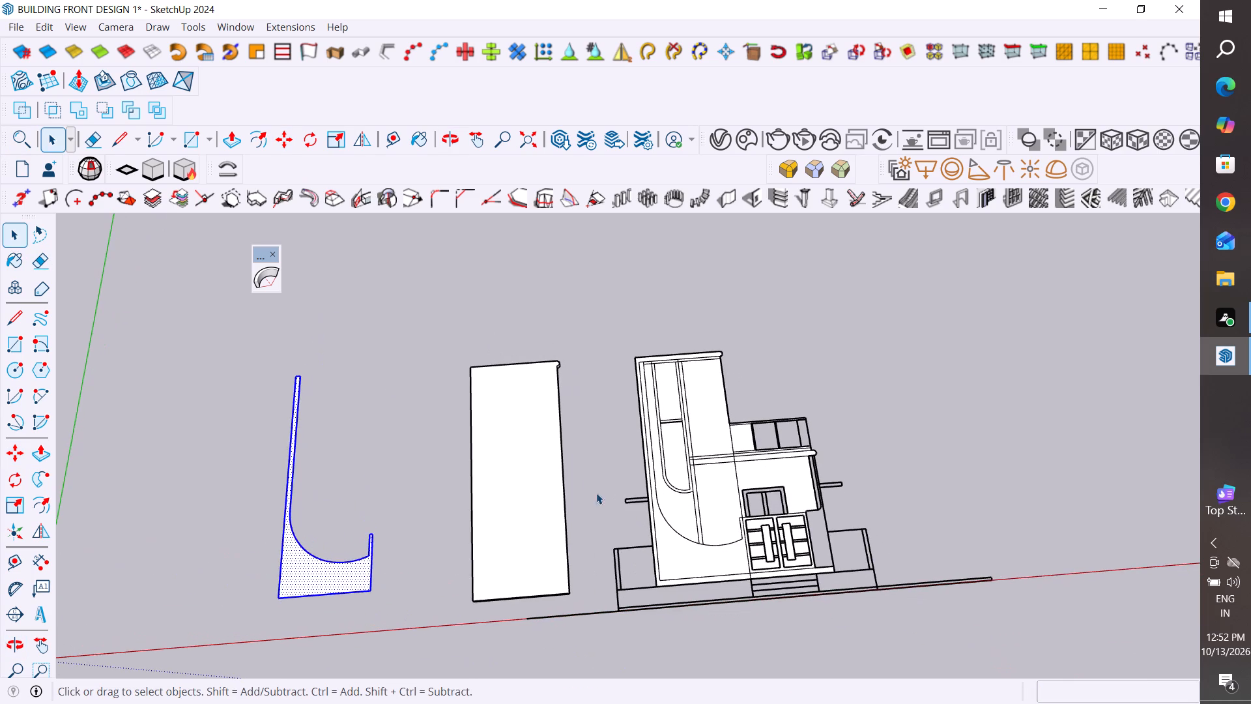
scroll(617, 430, up, 4)
middle_drag(695, 533, 691, 561)
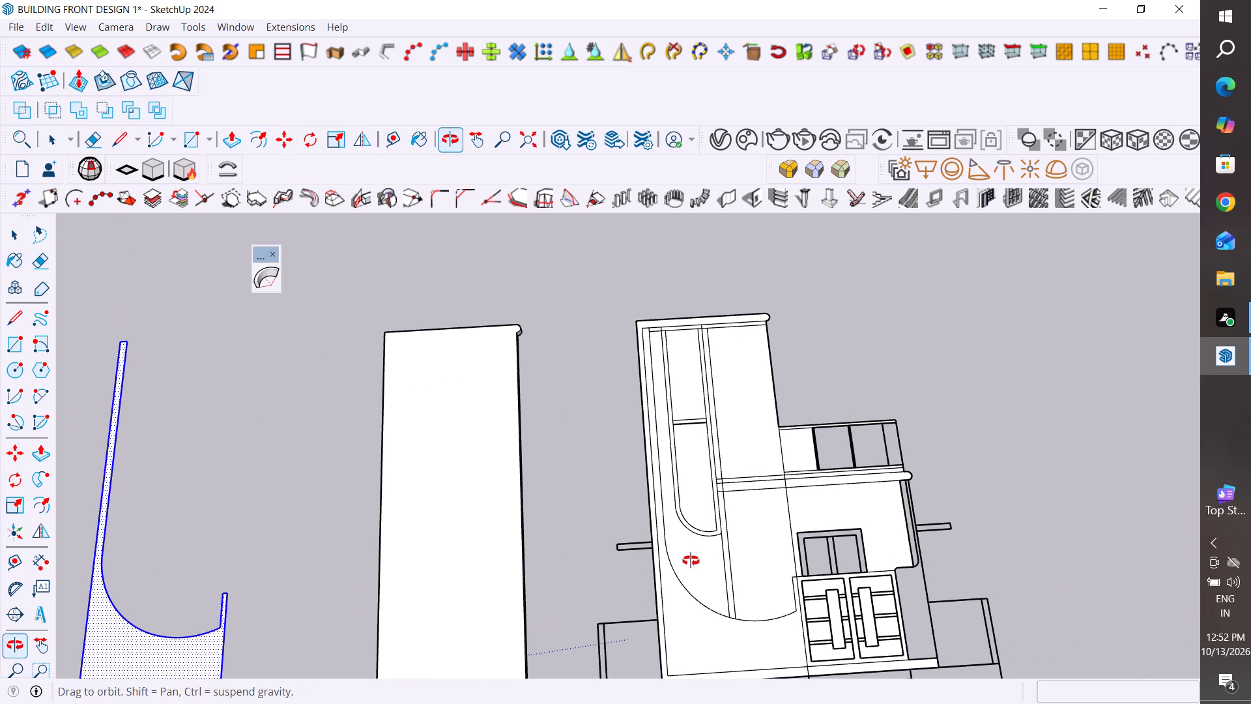
middle_drag(691, 561, 691, 561)
click(707, 567)
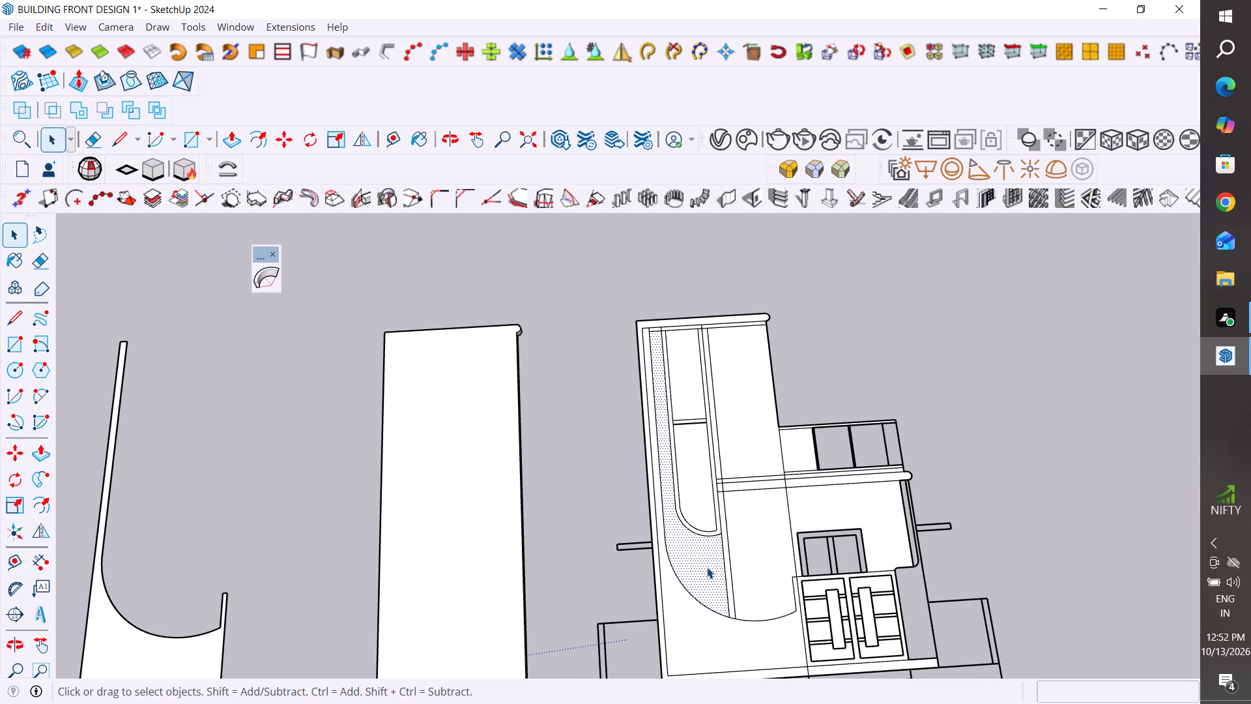
key(m)
scroll(726, 615, up, 5)
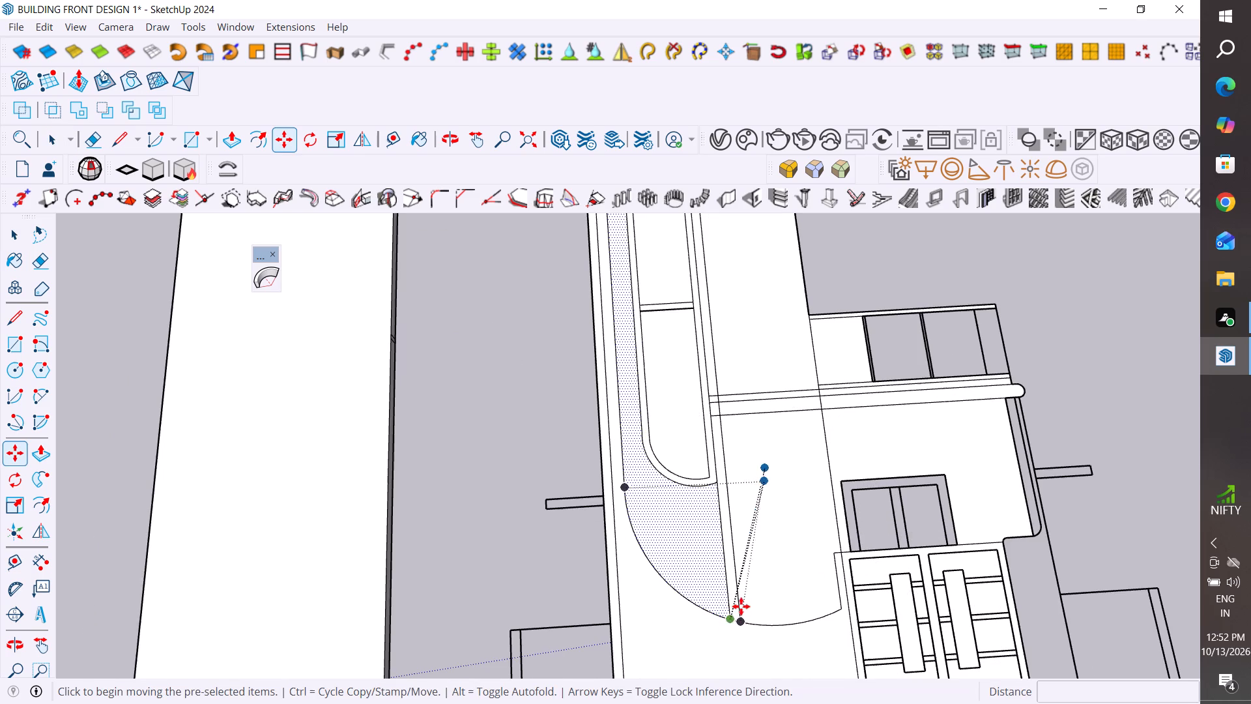
click(730, 618)
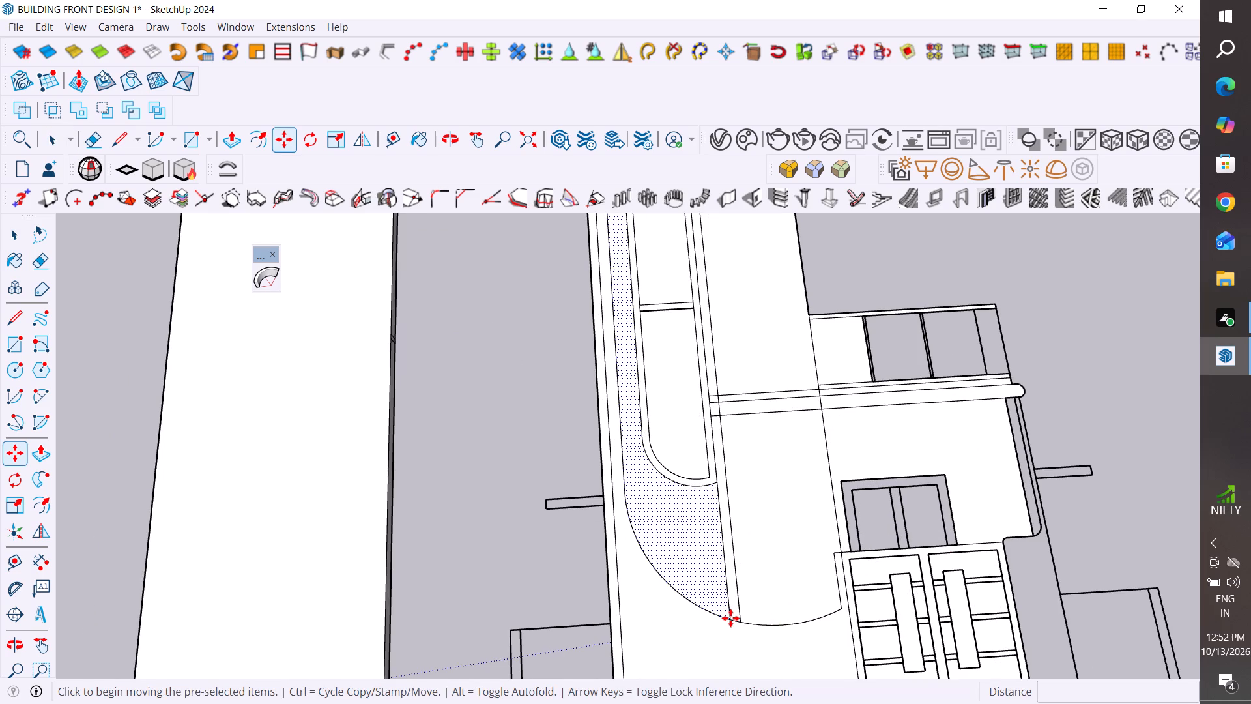
scroll(732, 617, down, 5)
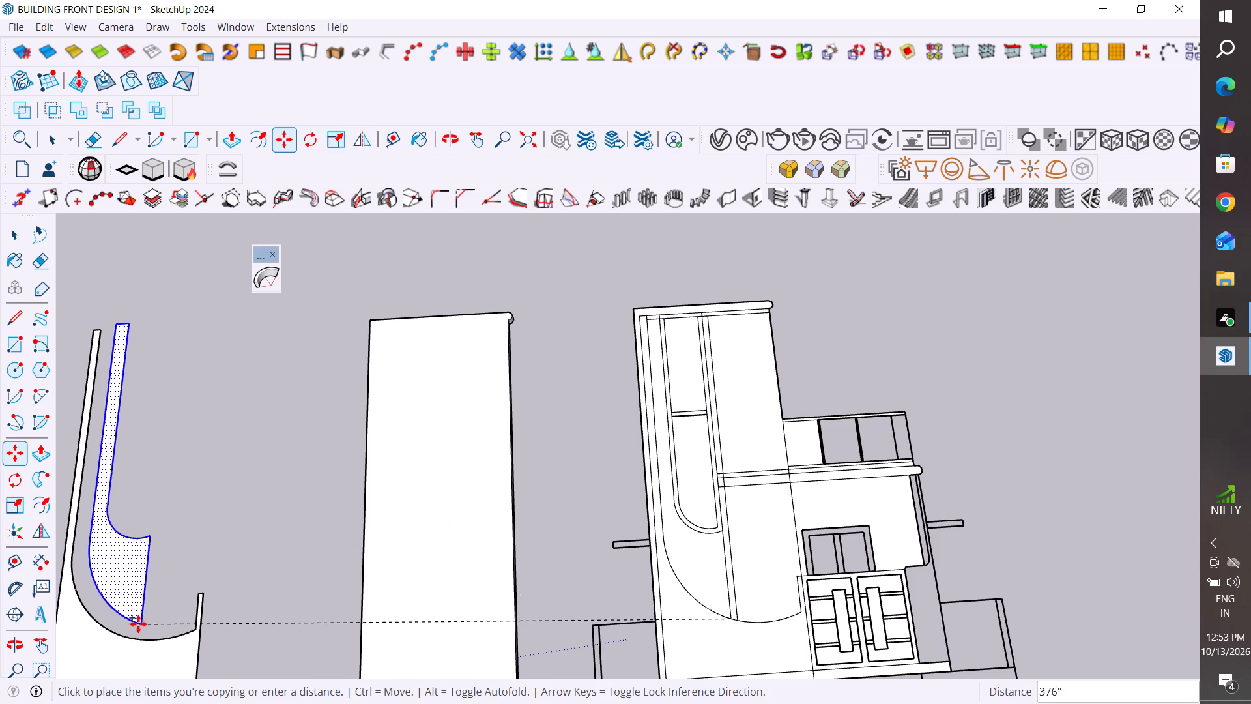
click(310, 573)
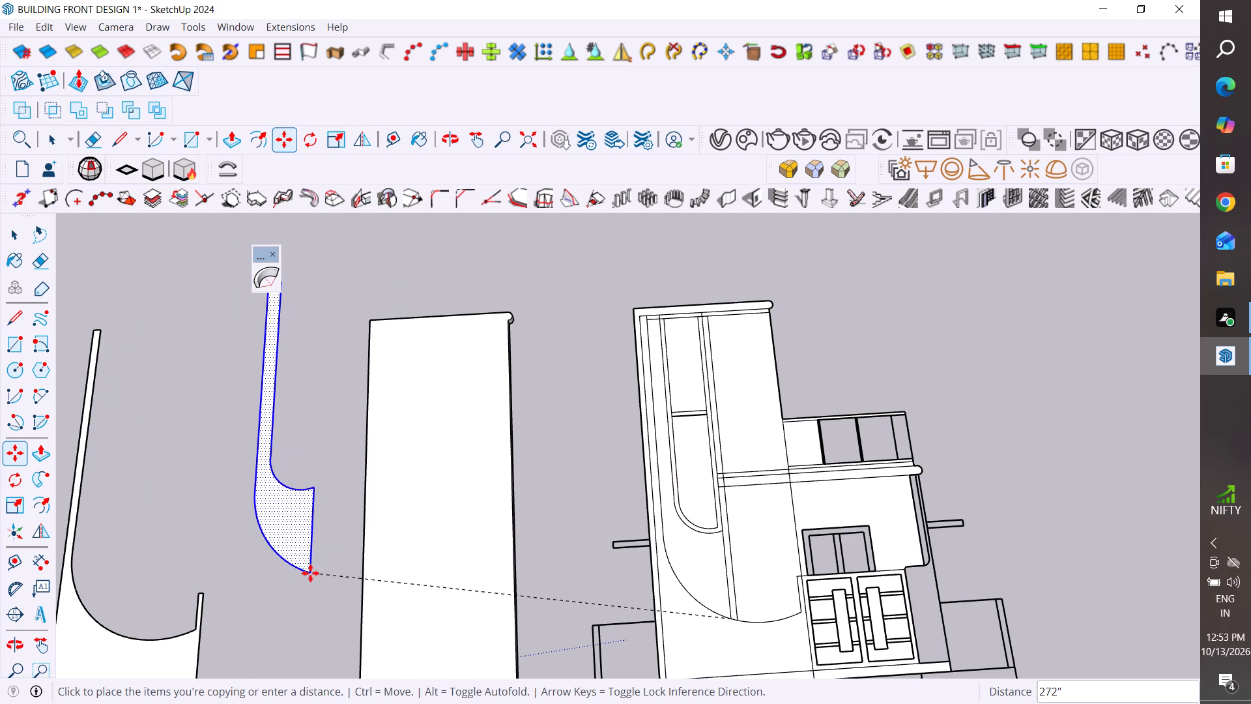
key(Escape)
click(18, 241)
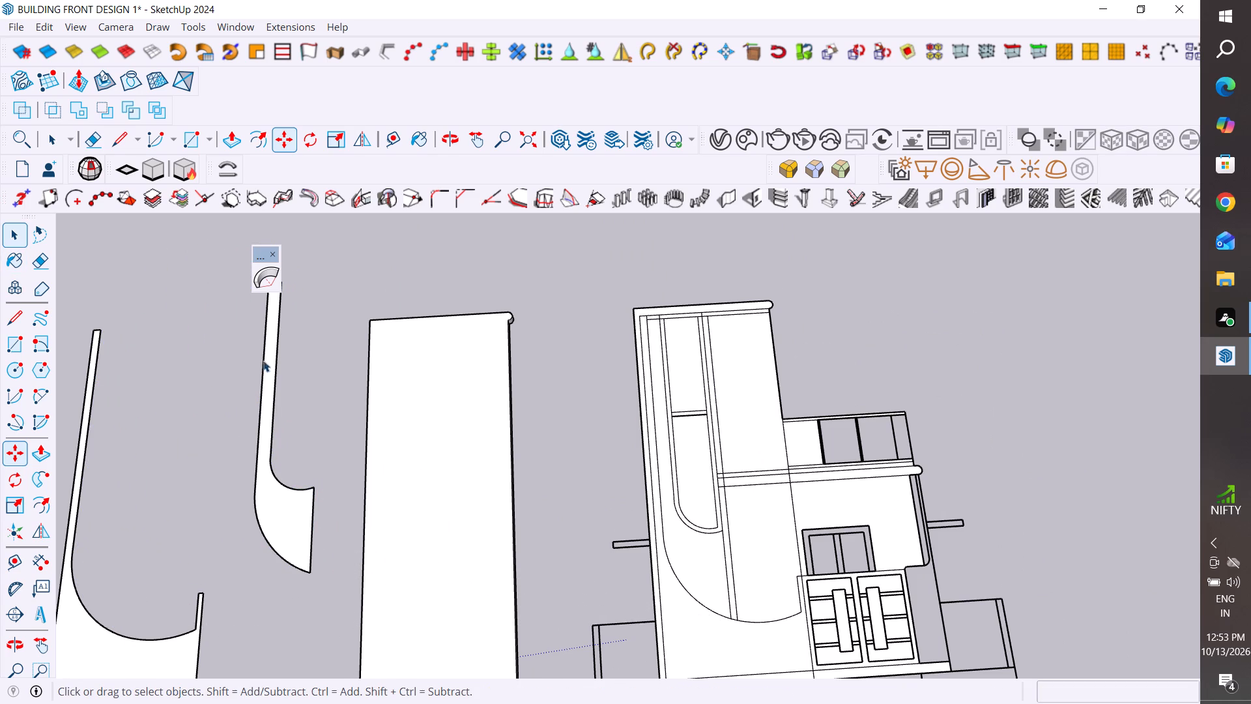
click(338, 394)
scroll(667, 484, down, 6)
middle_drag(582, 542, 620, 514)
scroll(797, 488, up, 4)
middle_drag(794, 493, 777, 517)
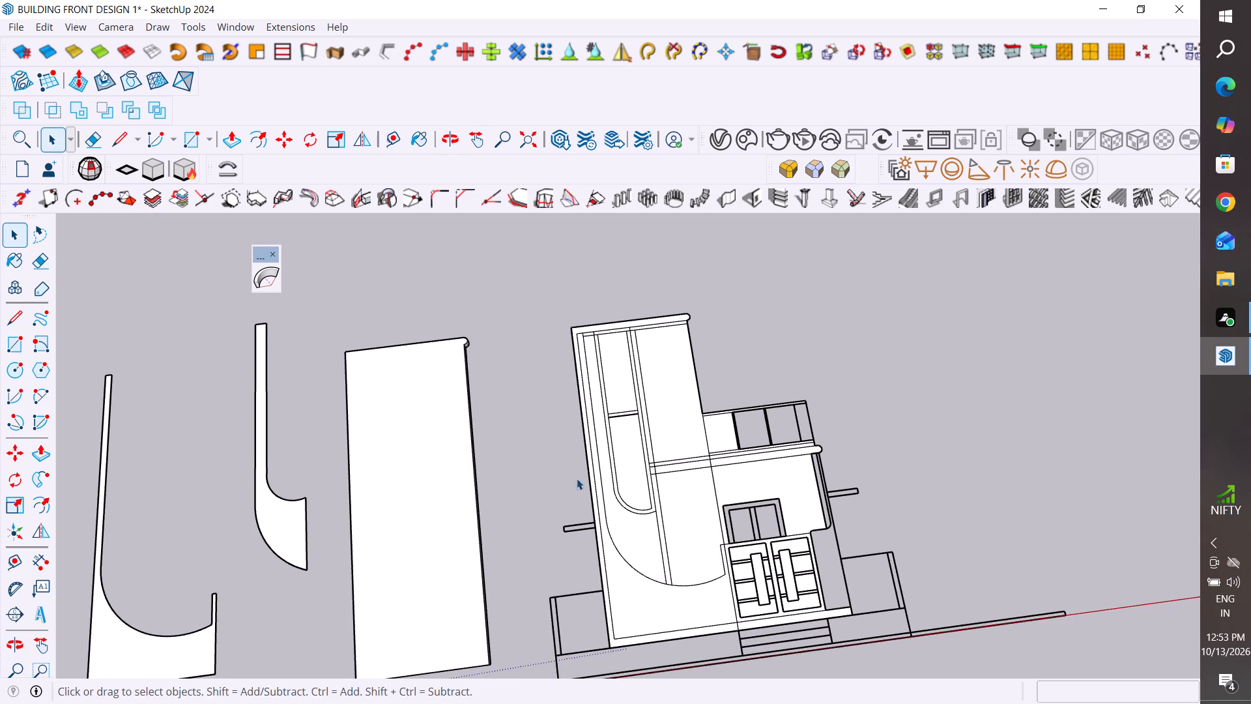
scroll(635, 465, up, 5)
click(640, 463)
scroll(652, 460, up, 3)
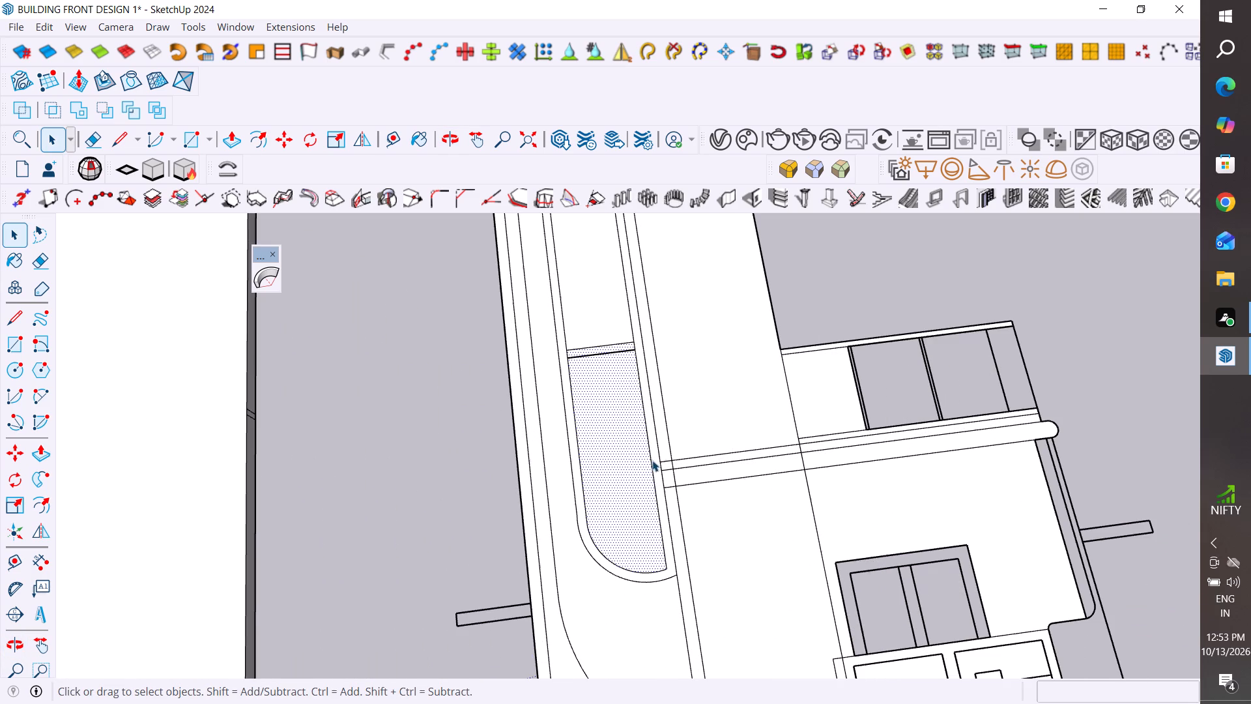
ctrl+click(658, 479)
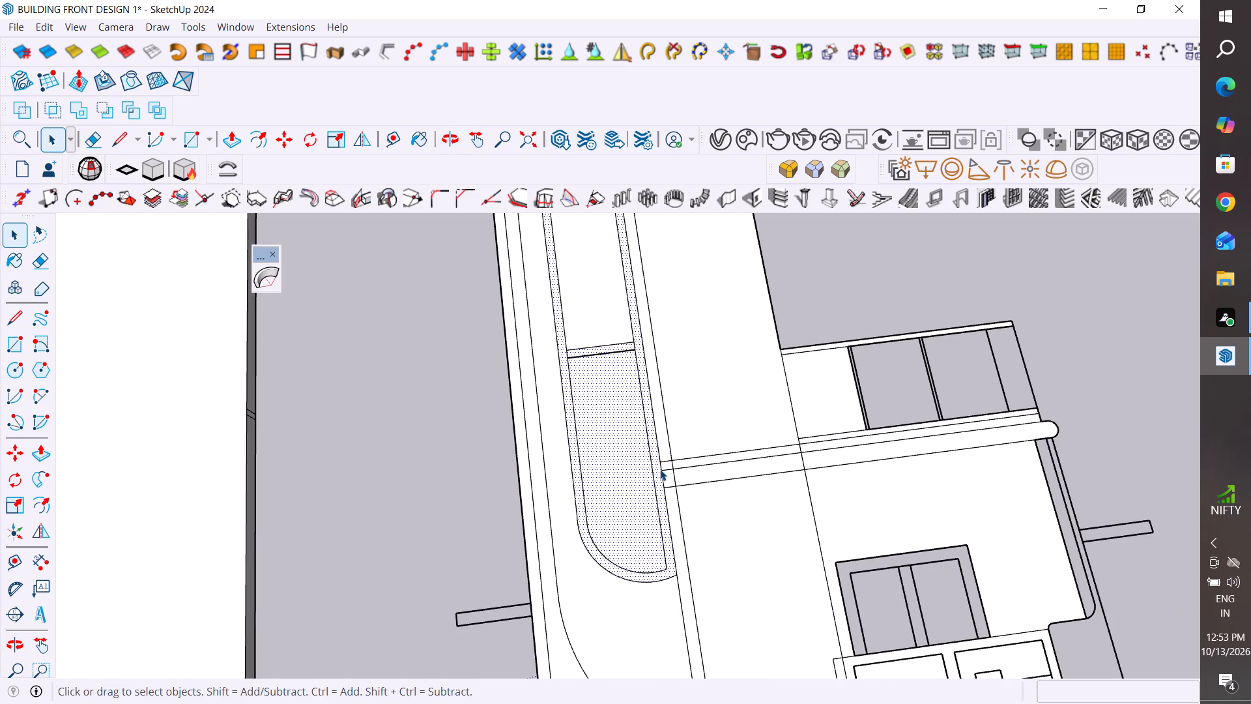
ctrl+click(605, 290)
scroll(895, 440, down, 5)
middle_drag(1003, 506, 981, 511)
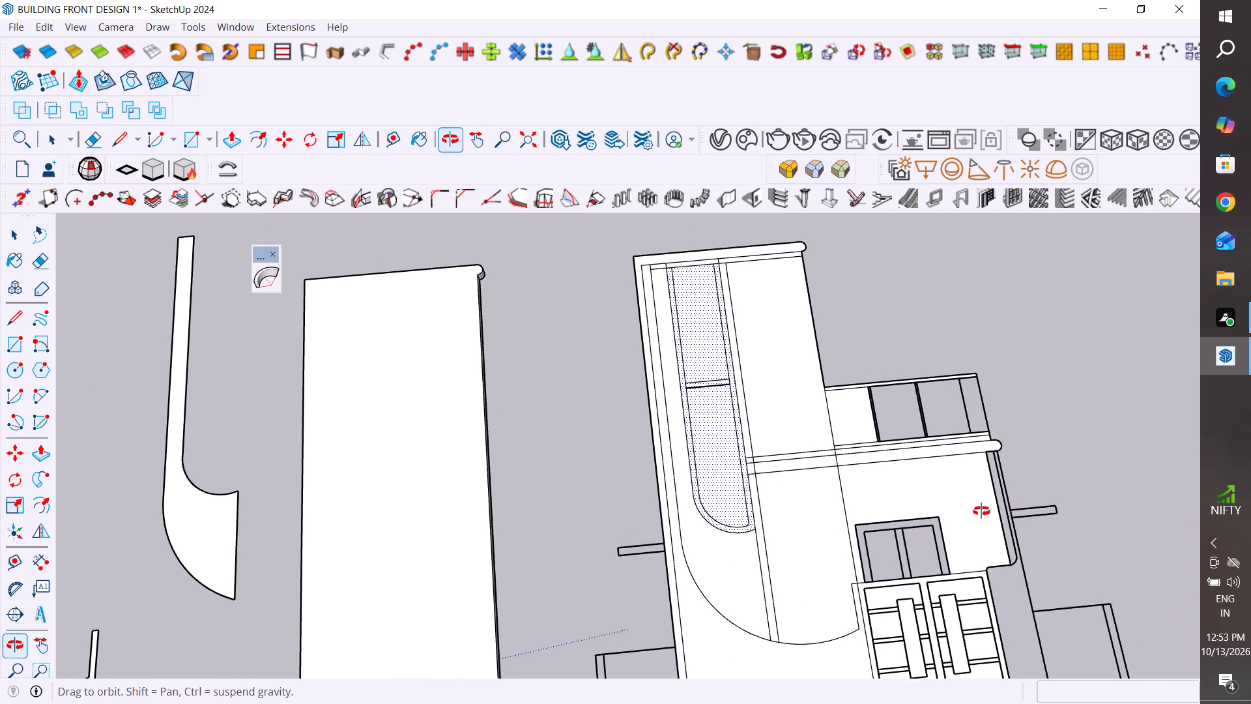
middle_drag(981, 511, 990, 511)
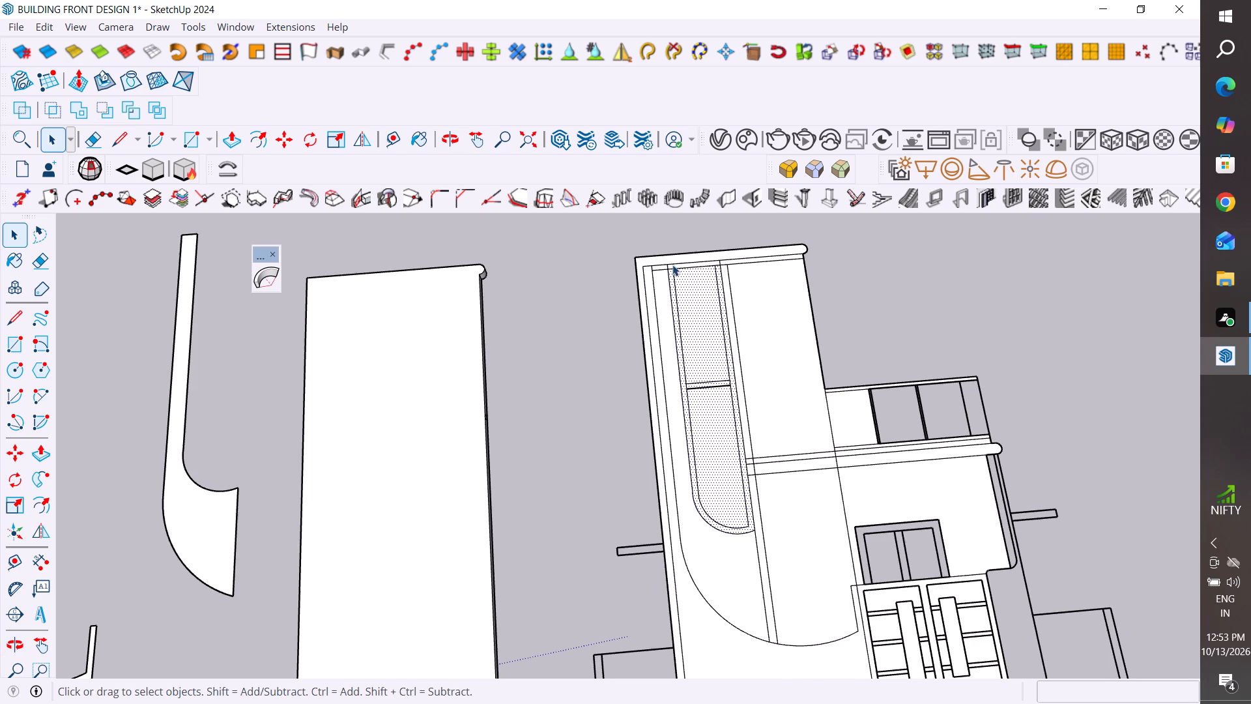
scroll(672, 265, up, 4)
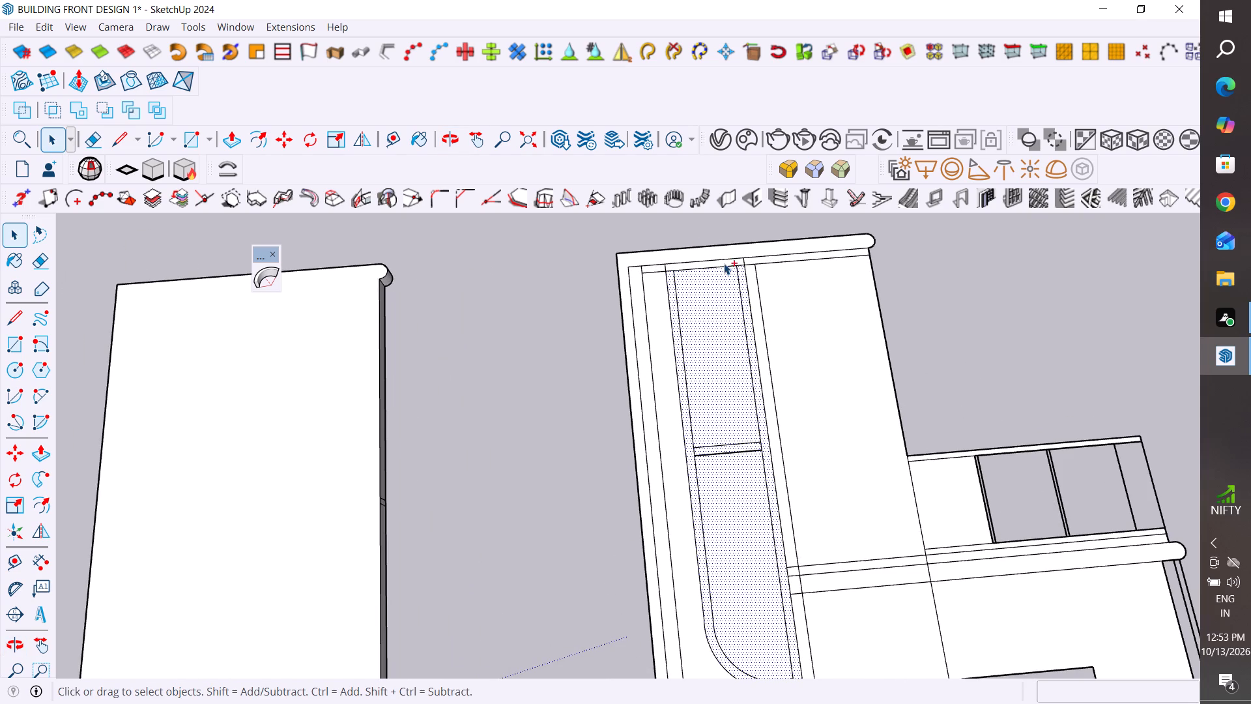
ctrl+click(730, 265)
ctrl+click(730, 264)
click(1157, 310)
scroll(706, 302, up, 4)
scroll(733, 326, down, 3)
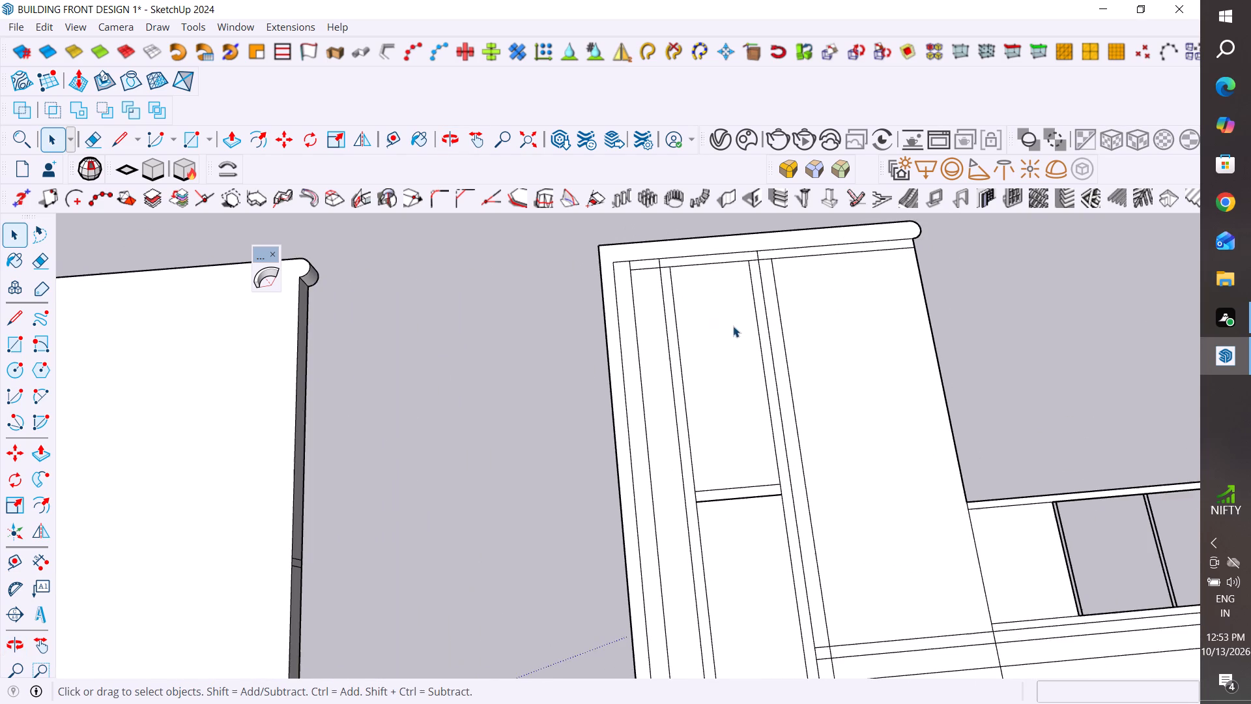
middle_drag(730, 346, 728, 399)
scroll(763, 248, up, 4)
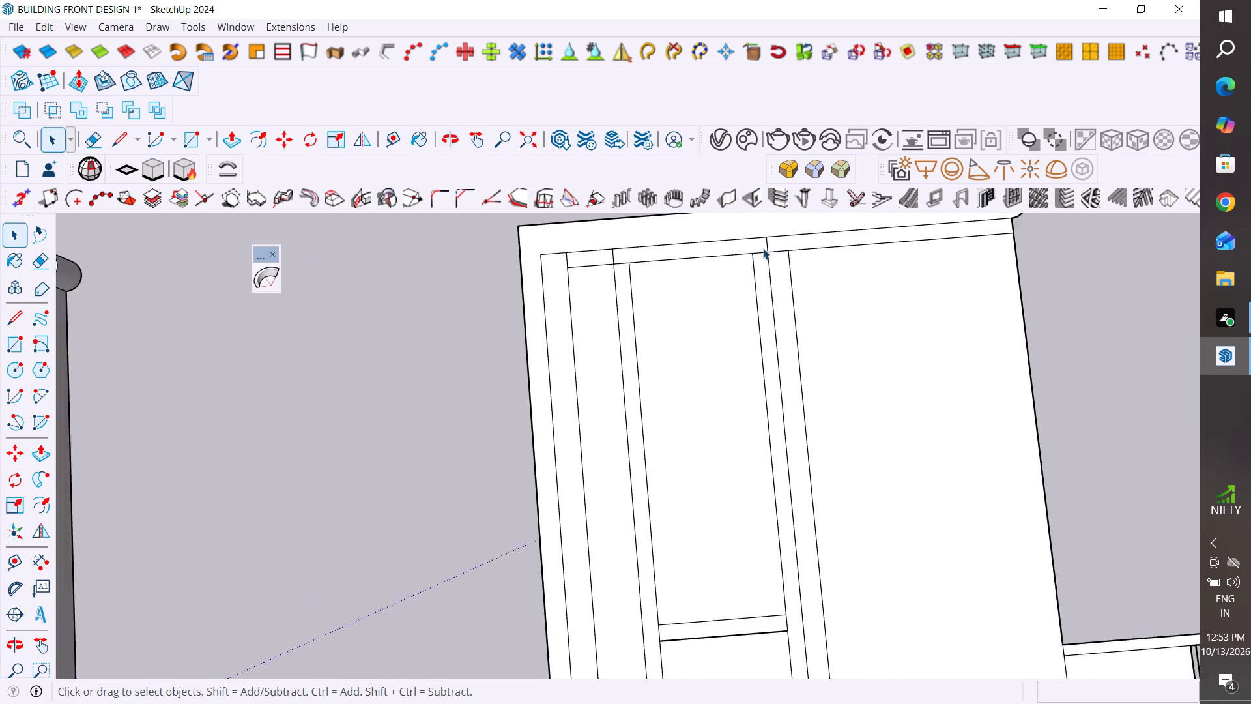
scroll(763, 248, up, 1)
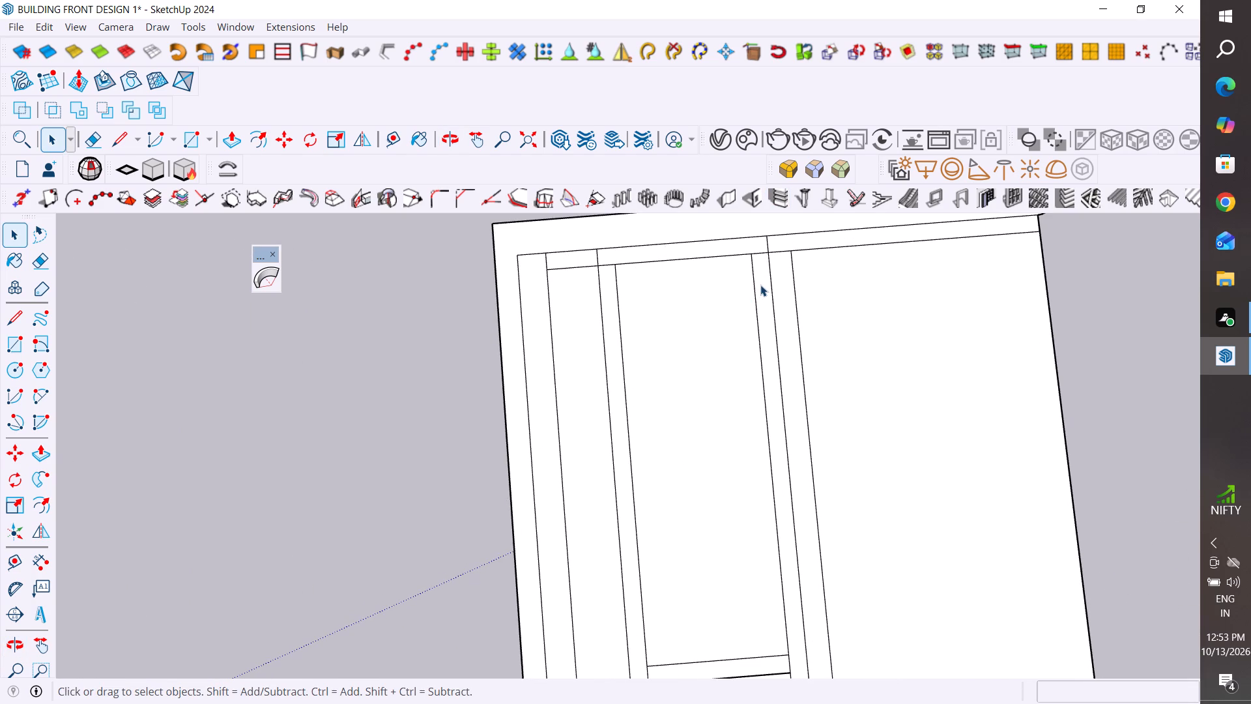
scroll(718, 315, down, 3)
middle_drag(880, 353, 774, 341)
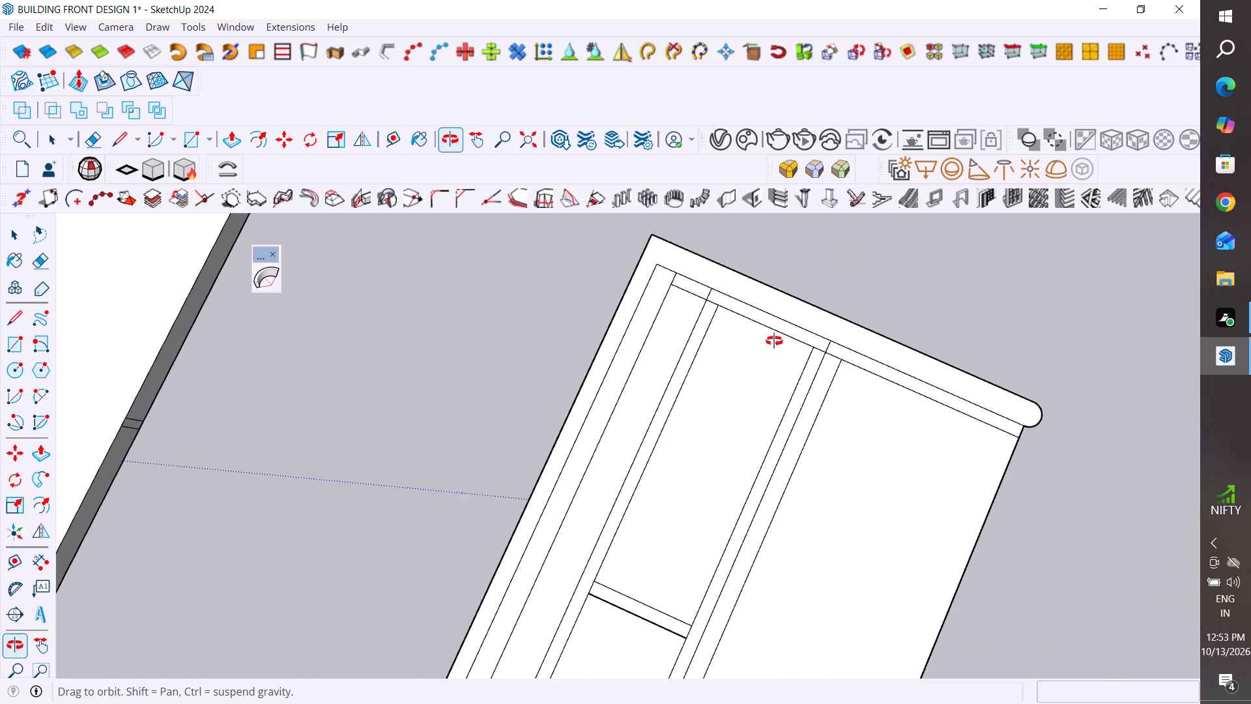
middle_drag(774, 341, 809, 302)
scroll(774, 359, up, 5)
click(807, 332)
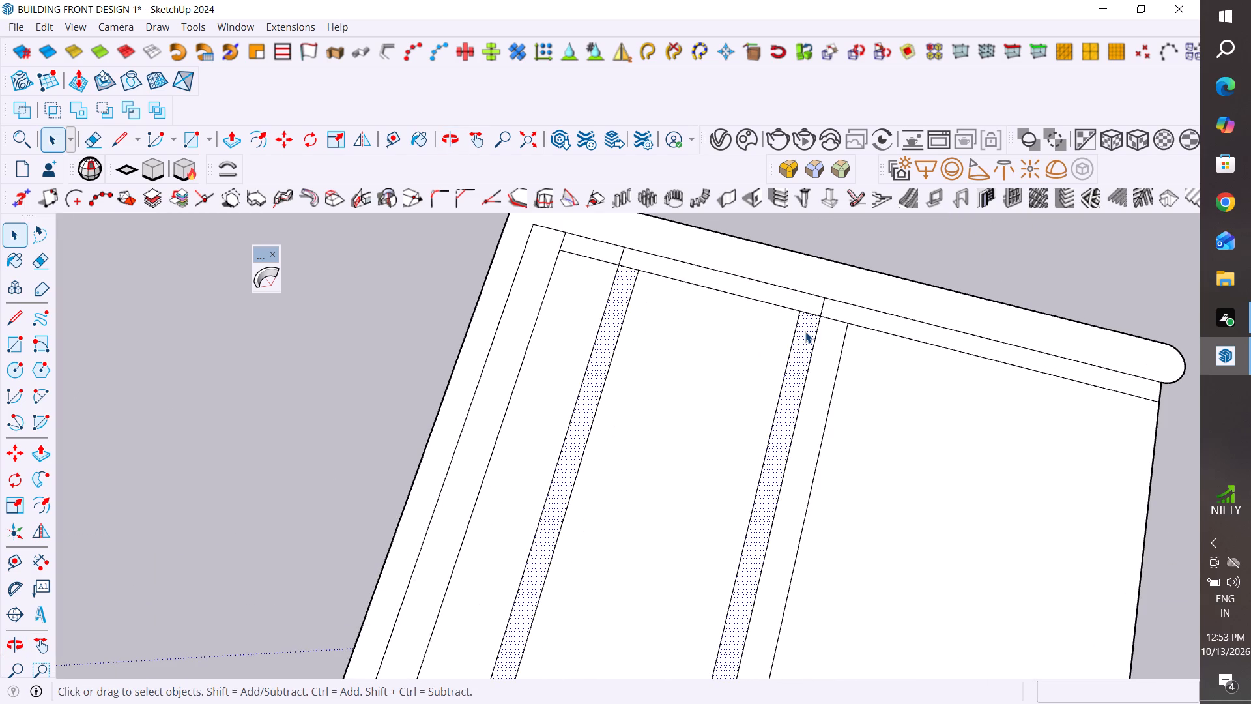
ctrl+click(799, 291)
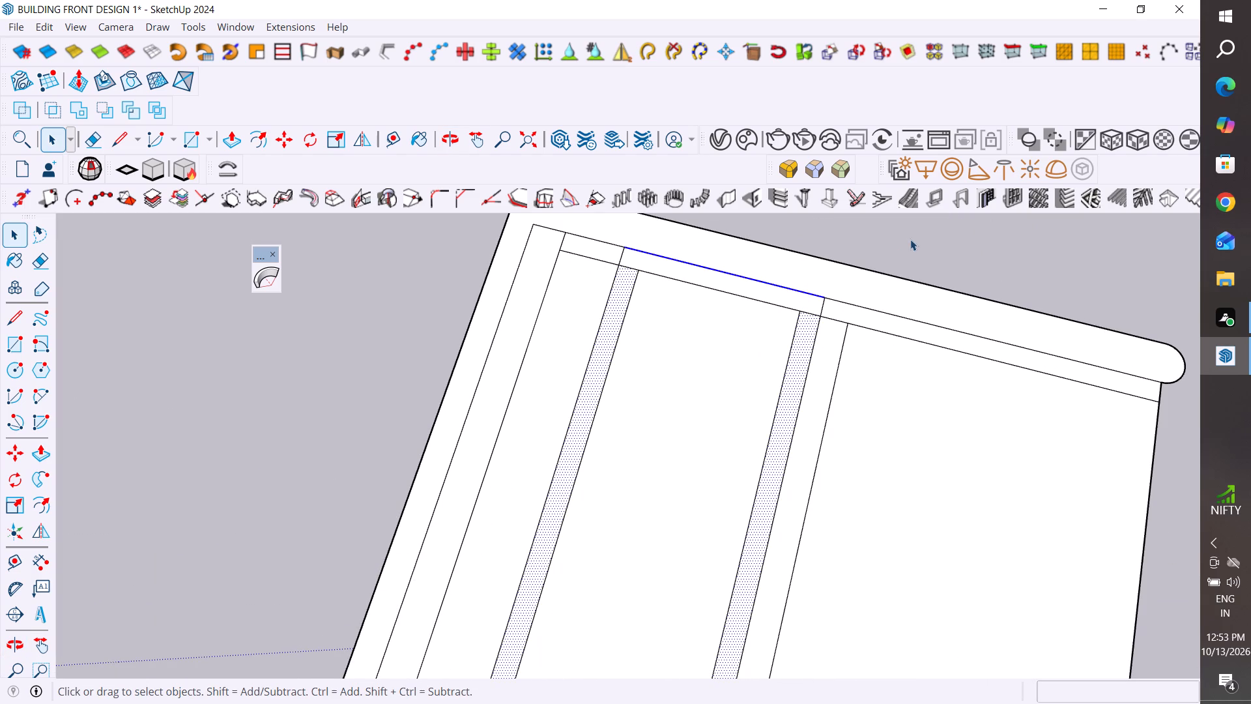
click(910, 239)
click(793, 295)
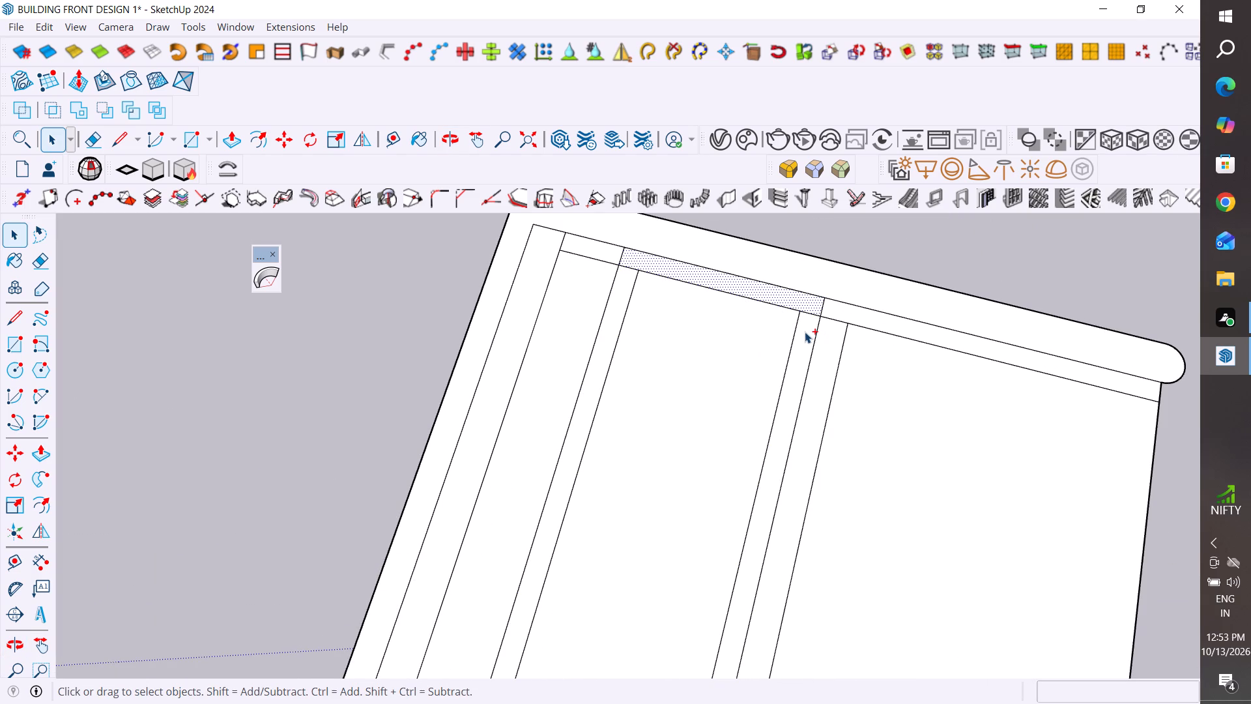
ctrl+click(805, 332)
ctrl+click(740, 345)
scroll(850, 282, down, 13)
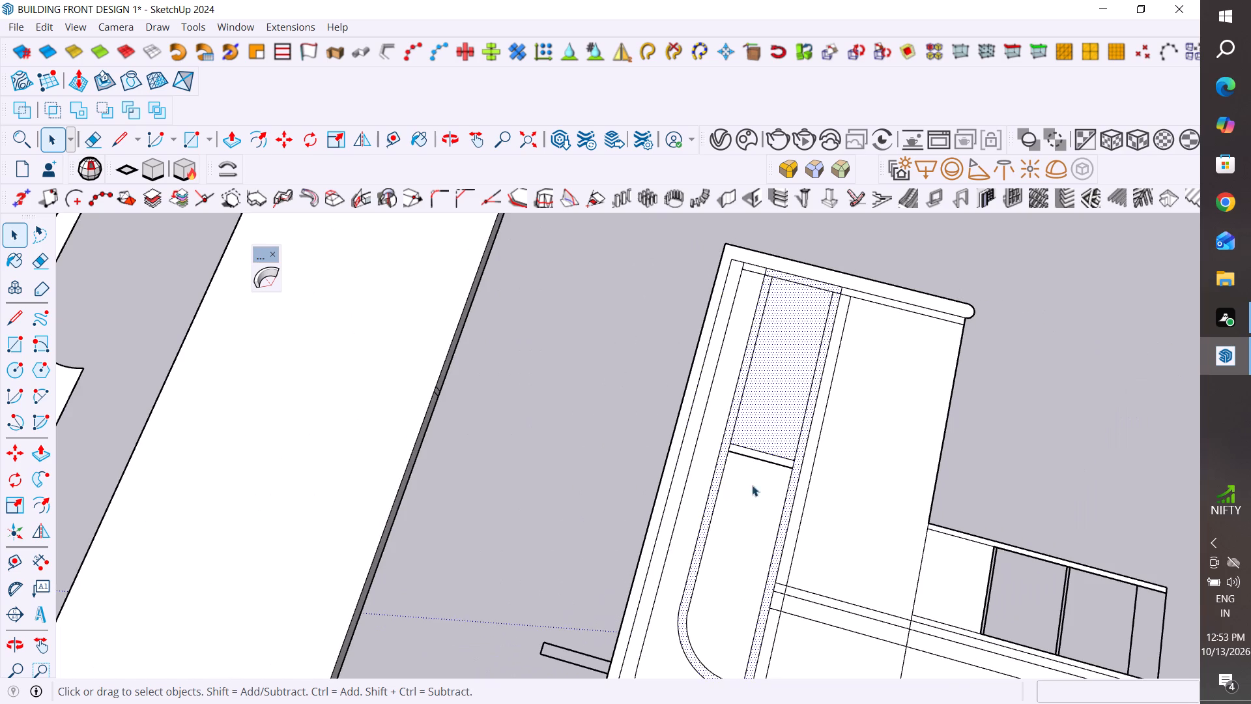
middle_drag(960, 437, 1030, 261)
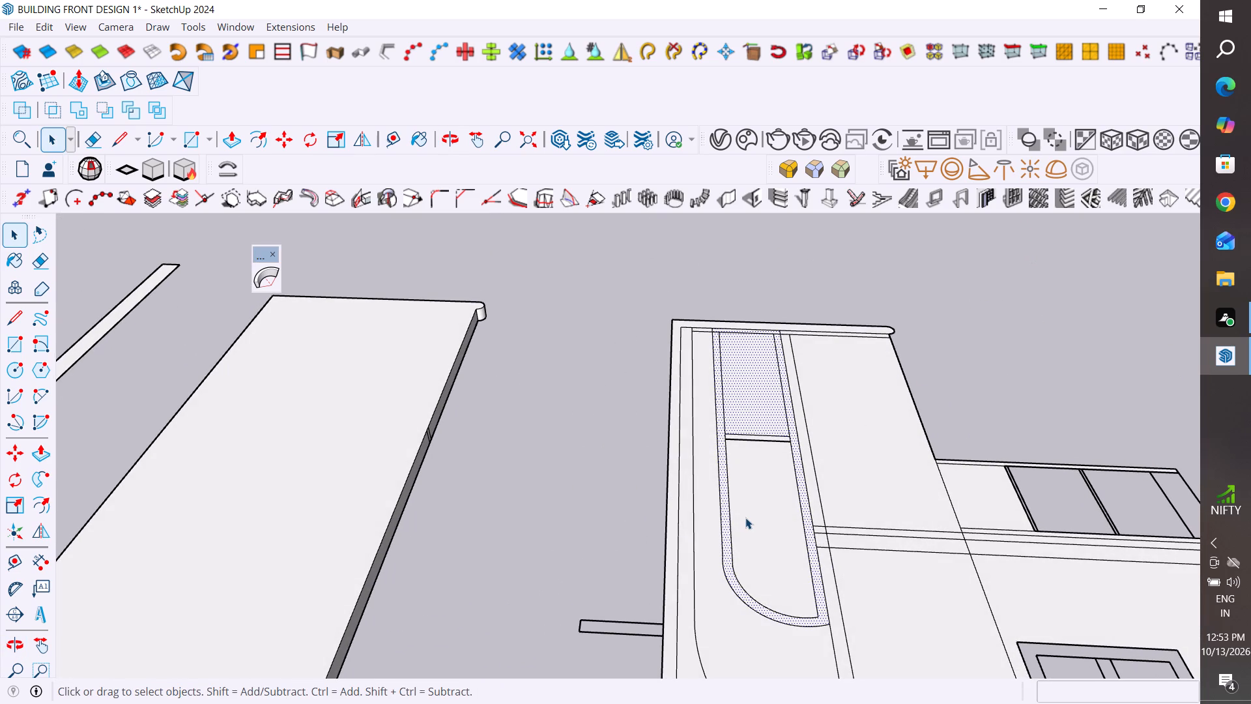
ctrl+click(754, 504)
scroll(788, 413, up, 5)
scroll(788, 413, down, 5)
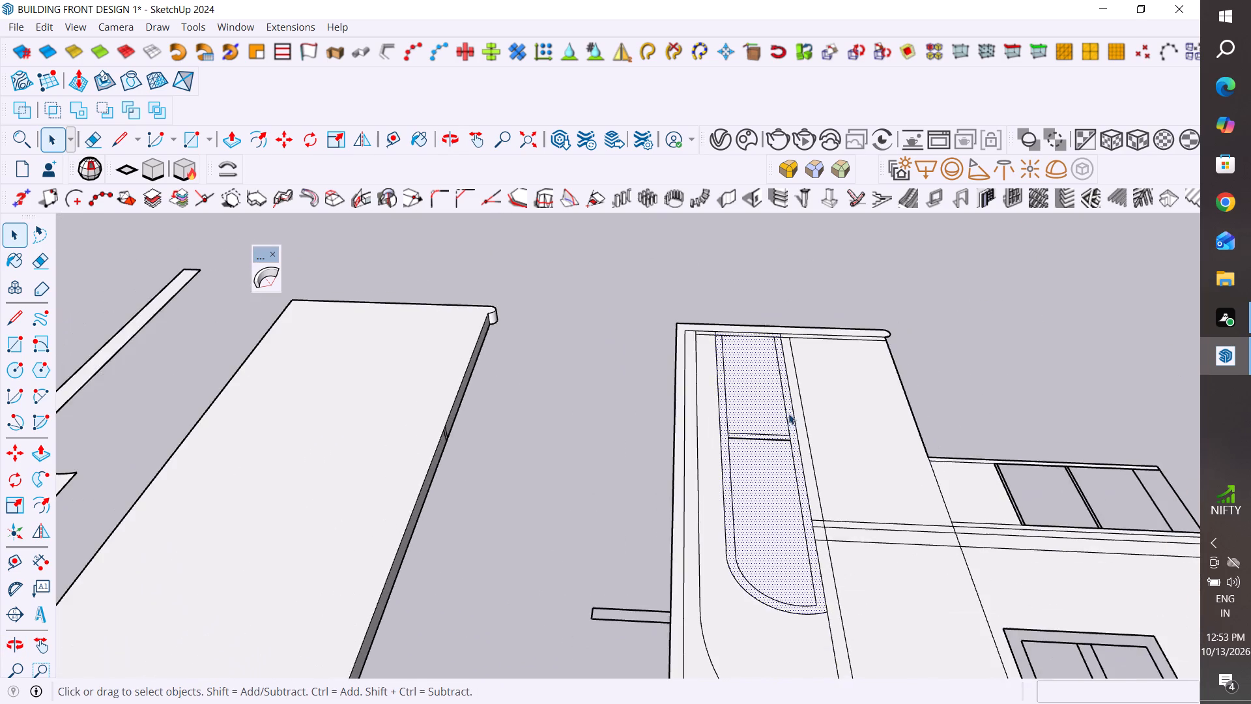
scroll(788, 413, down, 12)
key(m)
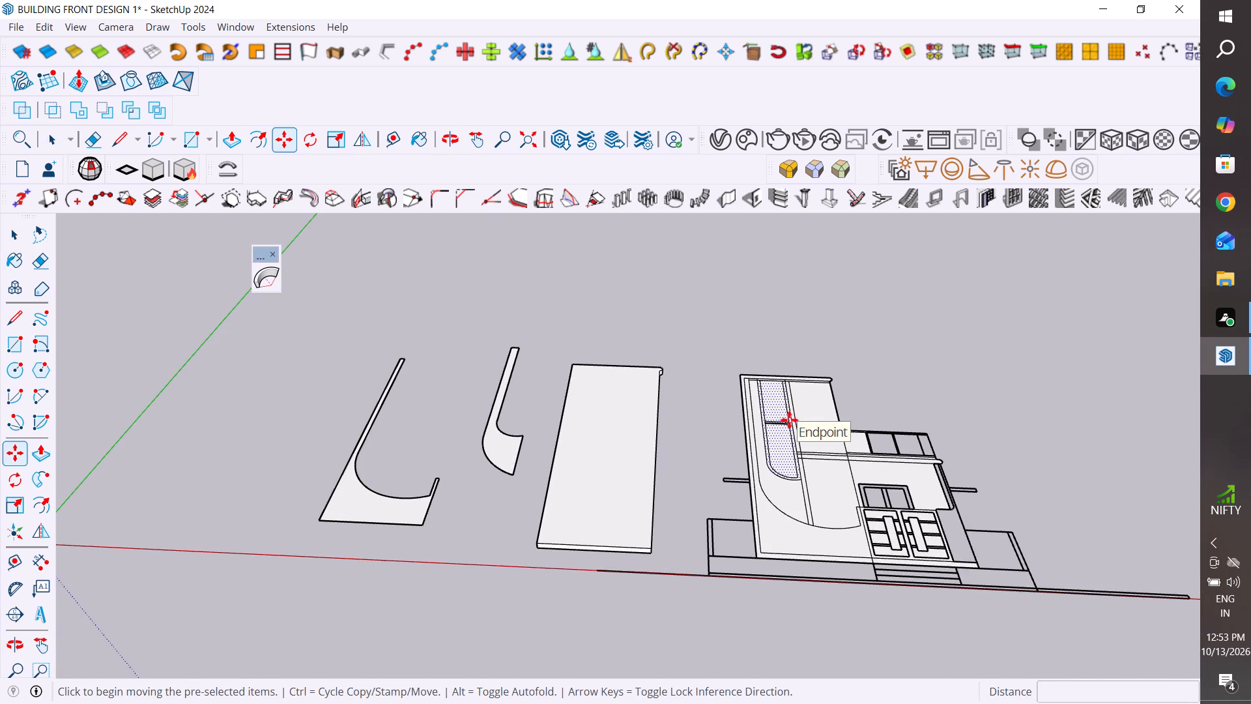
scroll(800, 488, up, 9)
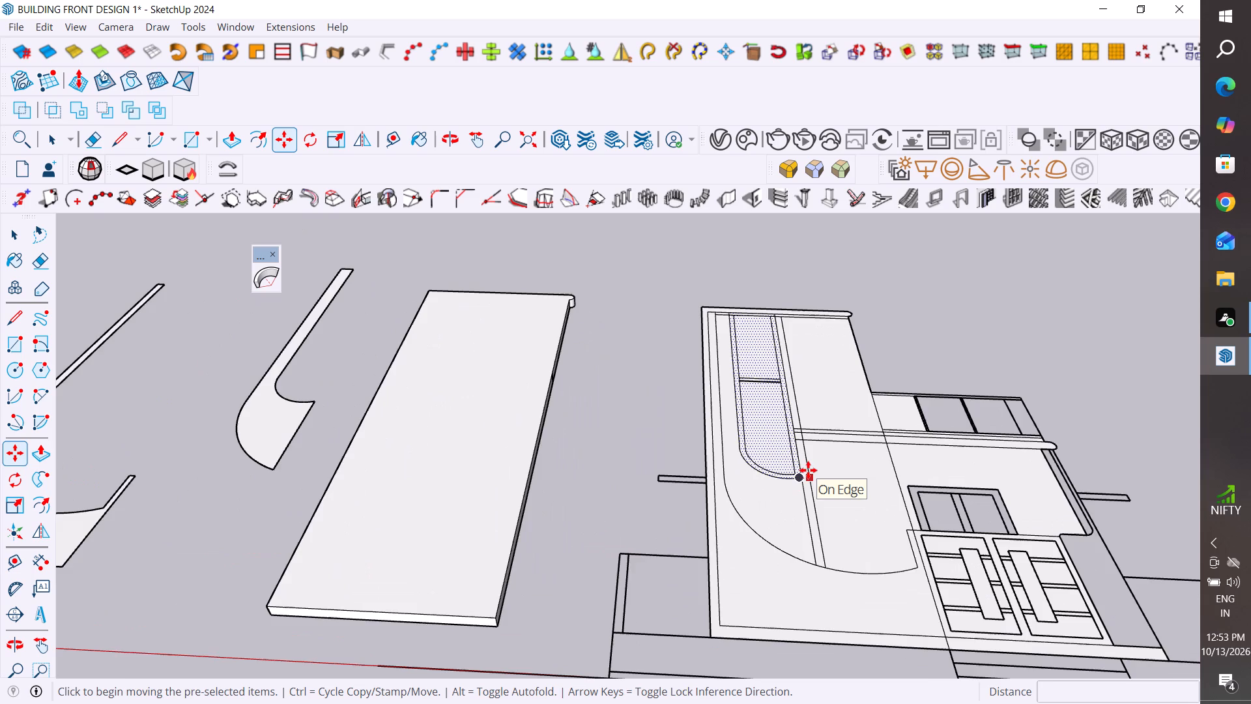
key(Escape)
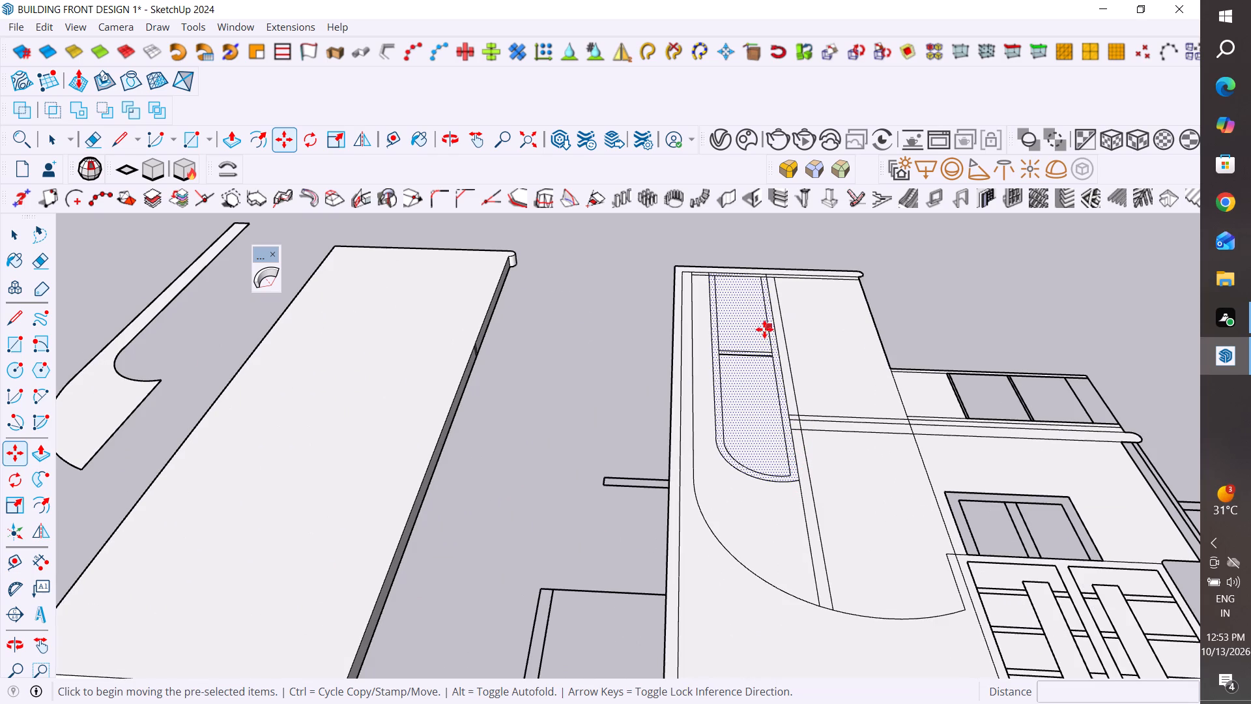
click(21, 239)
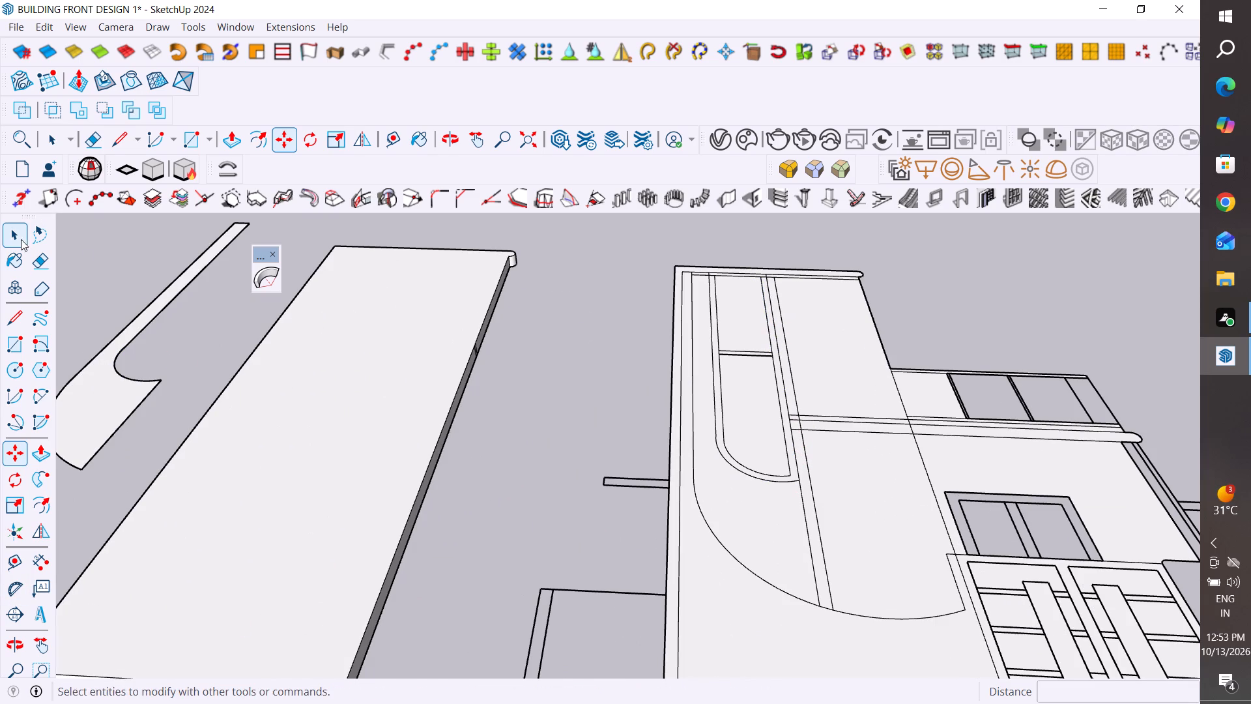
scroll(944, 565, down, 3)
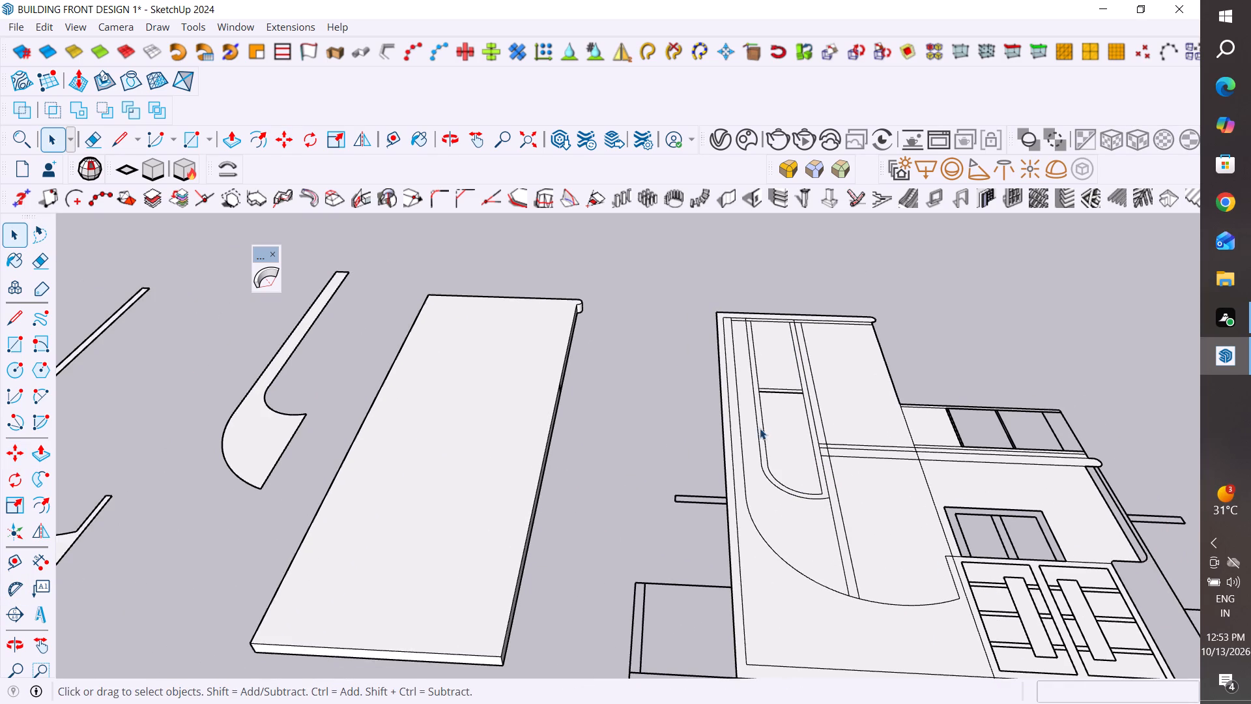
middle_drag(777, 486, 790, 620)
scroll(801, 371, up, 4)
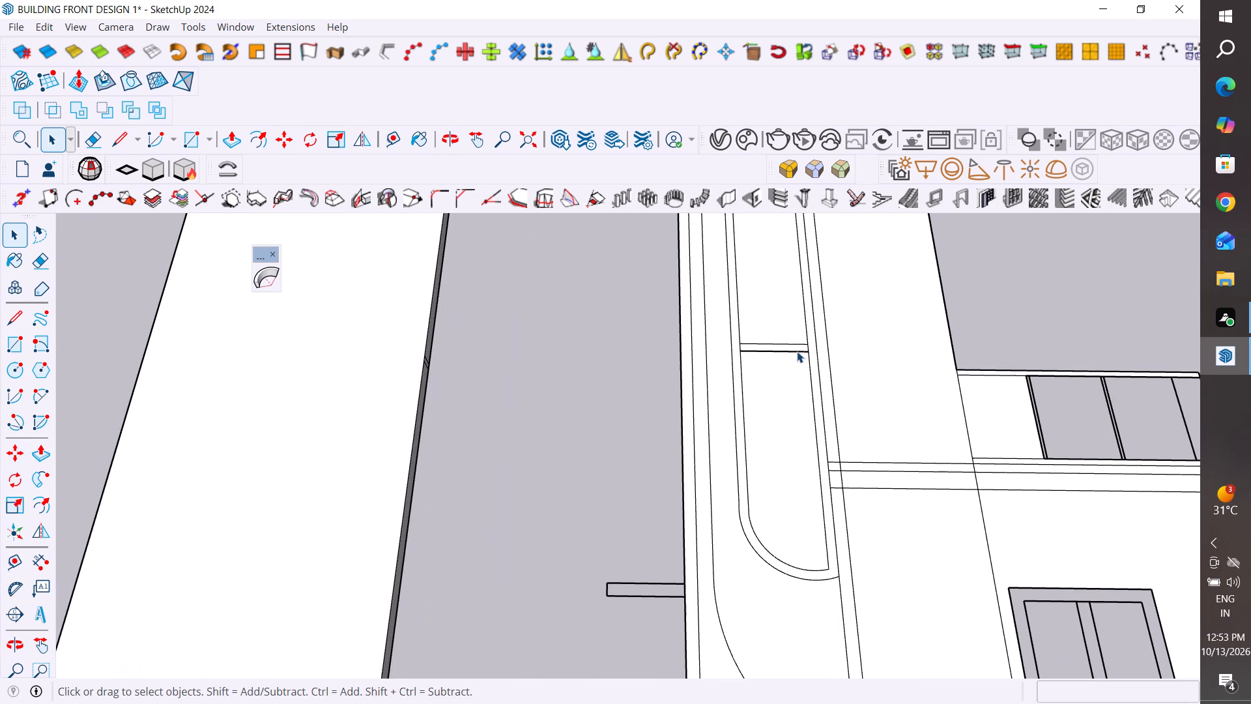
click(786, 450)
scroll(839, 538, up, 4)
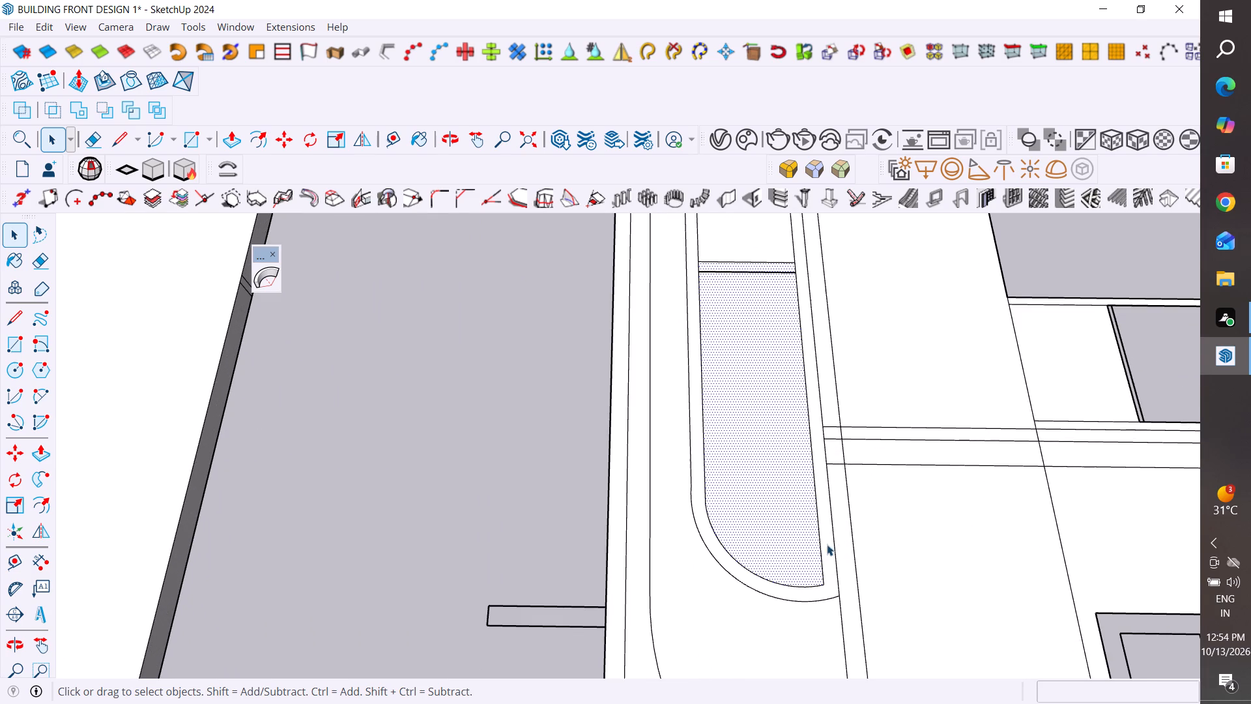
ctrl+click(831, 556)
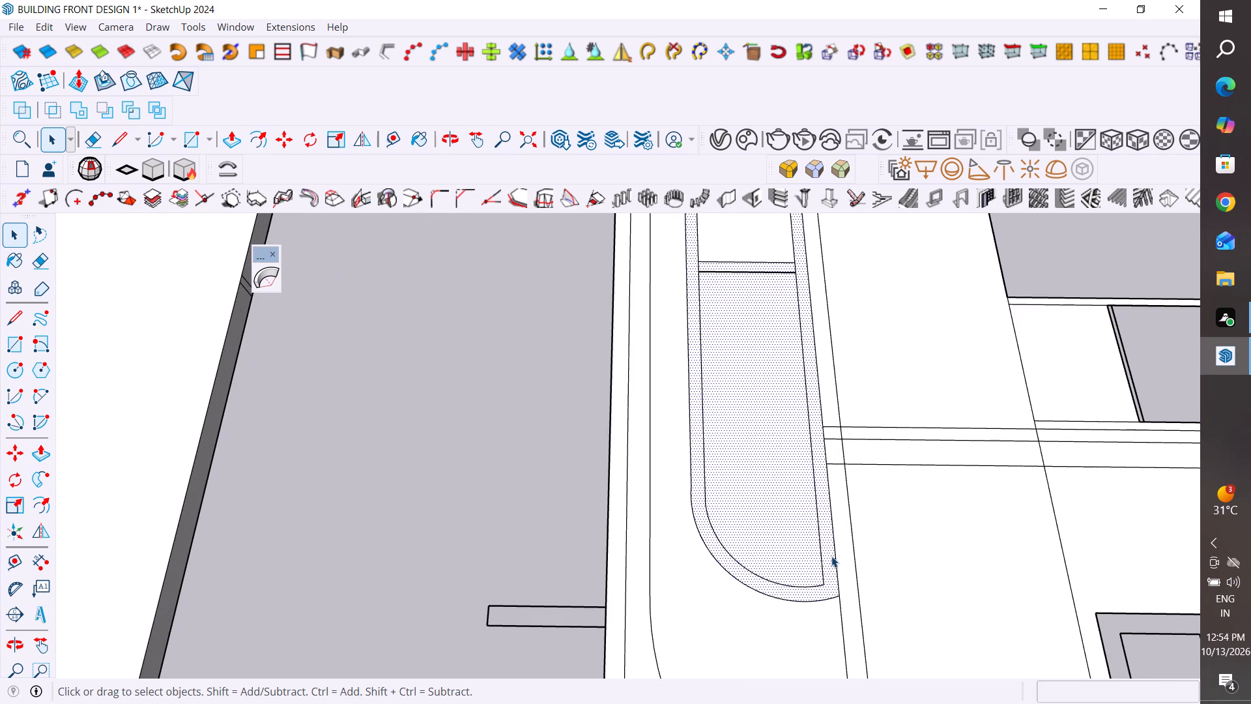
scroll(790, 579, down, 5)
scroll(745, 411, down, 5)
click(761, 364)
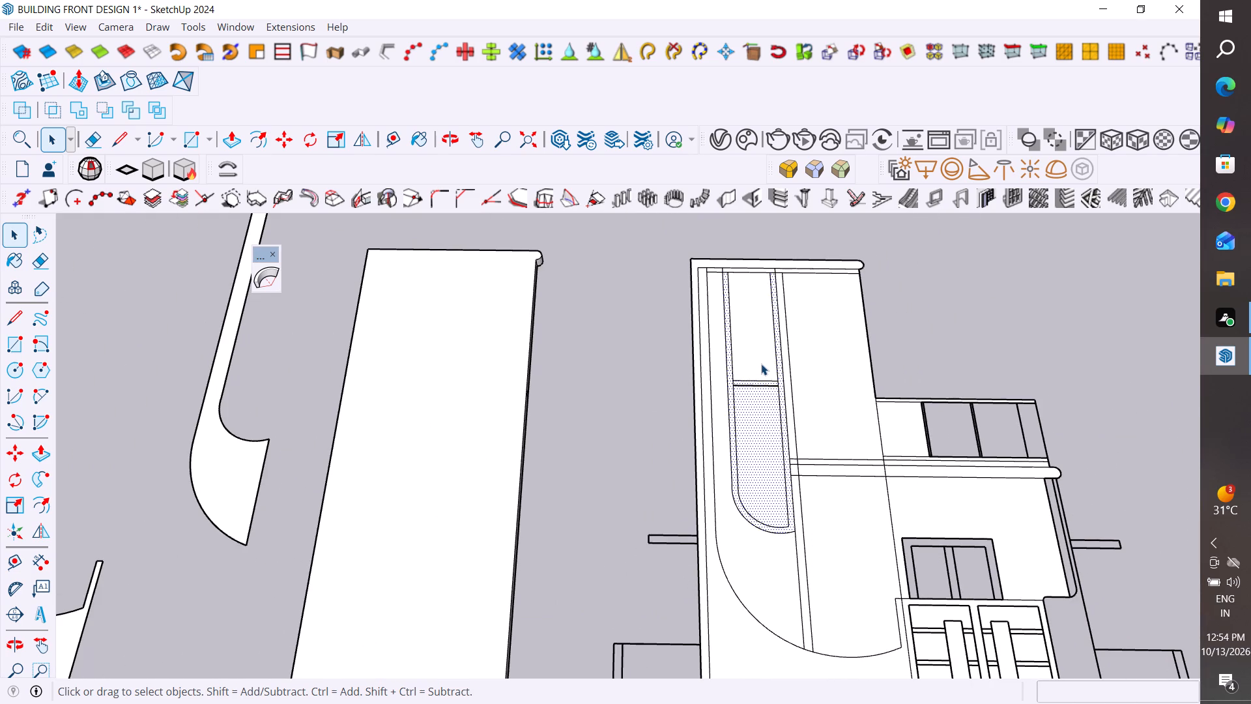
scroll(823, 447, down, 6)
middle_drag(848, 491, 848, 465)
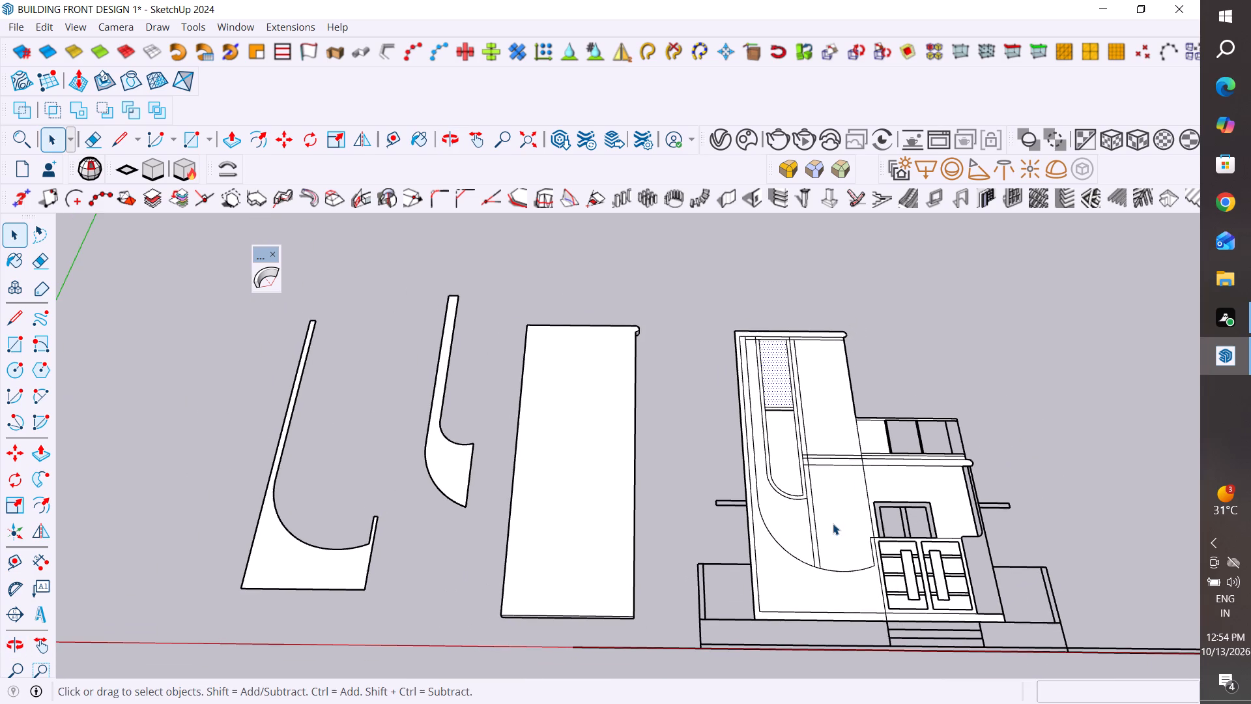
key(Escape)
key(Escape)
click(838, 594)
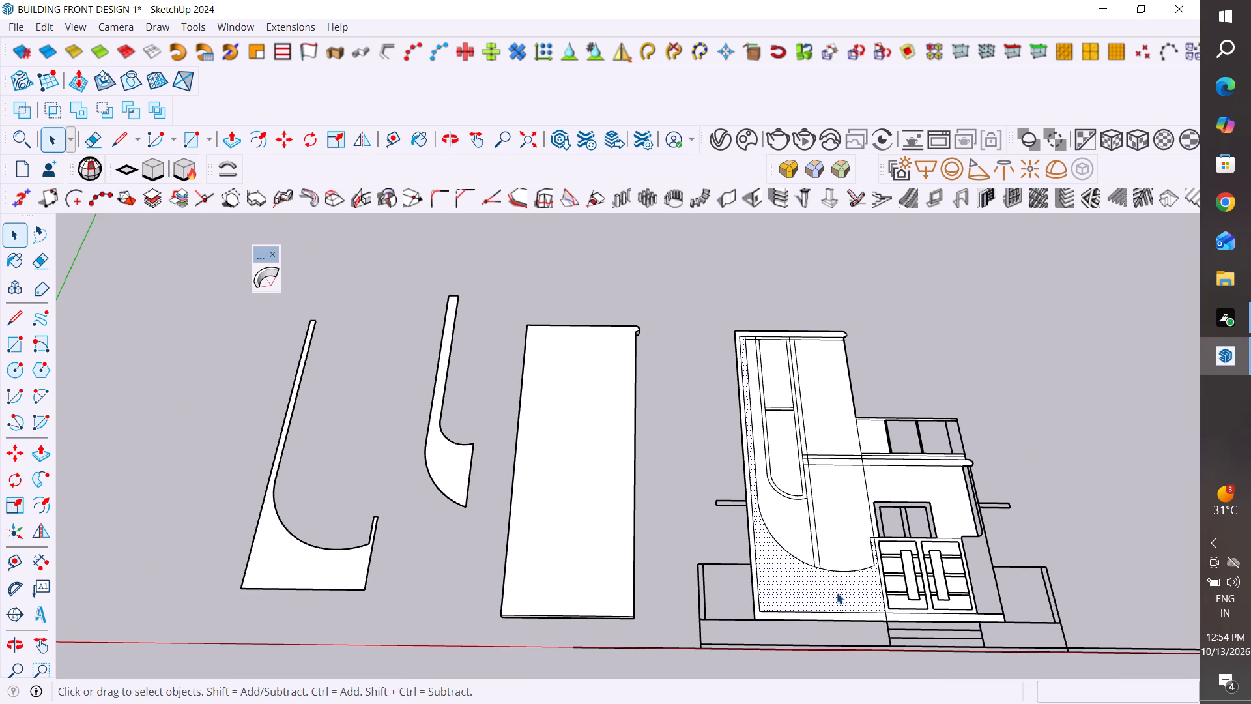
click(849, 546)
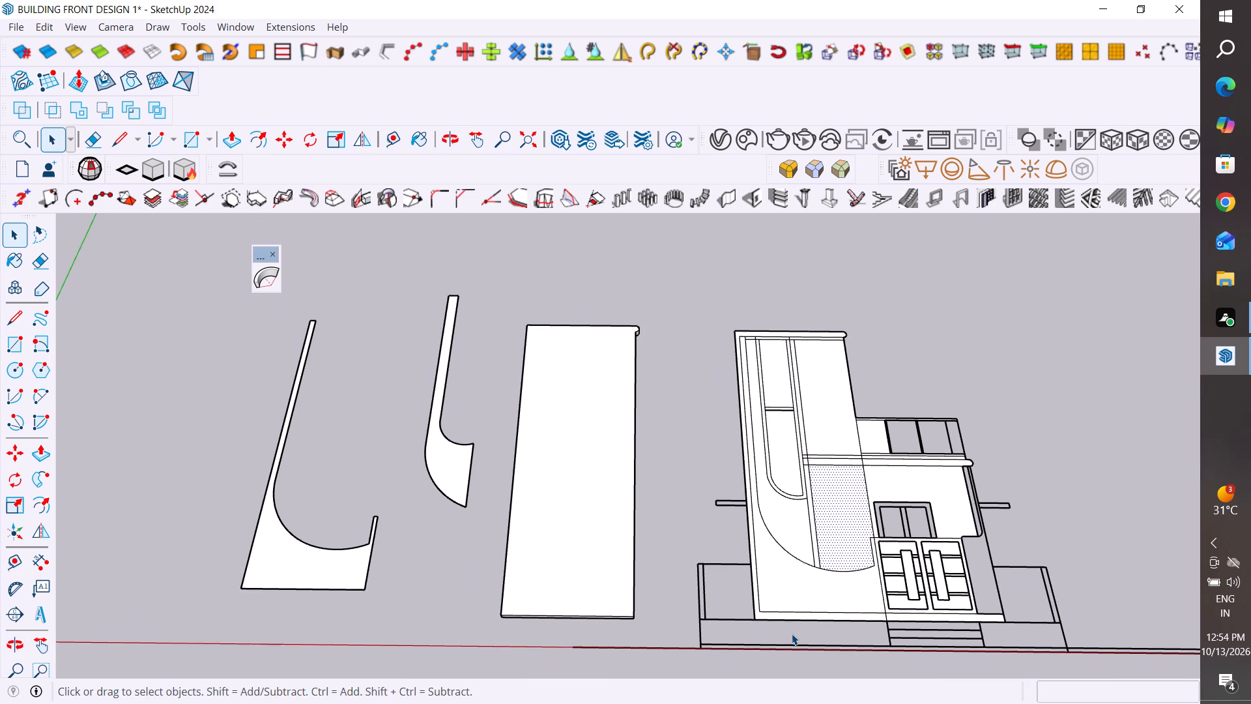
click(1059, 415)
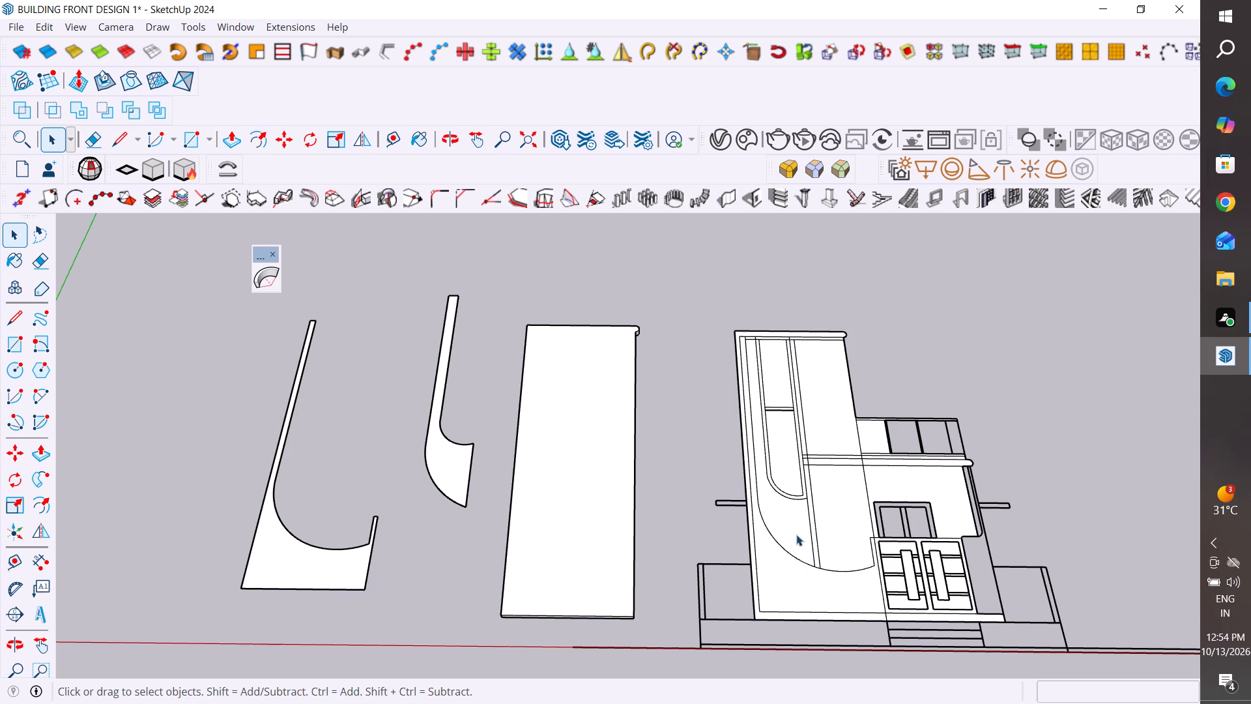
Delete the tower faces inside the large arc below the horizontal beam: the wide panel, the curved area and the narrow strip between them.
middle_drag(867, 581, 878, 641)
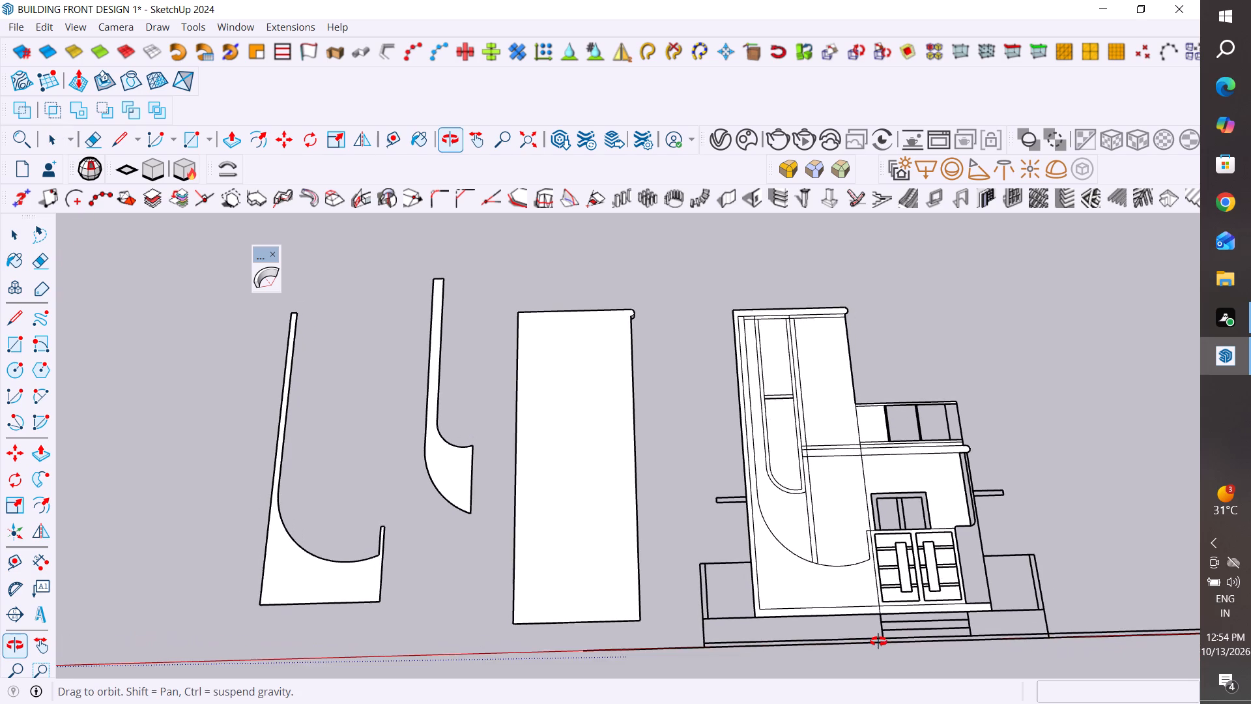
middle_drag(878, 641, 873, 638)
click(843, 523)
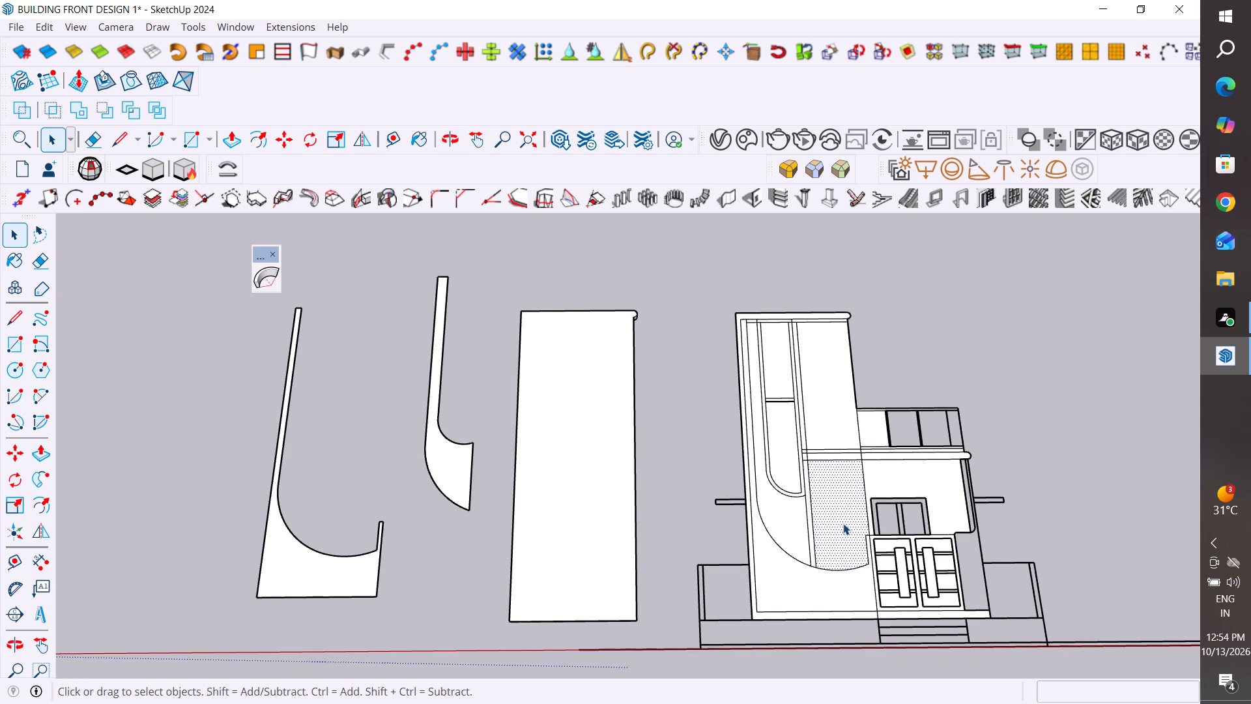
key(Delete)
click(793, 535)
key(Delete)
scroll(803, 524, up, 4)
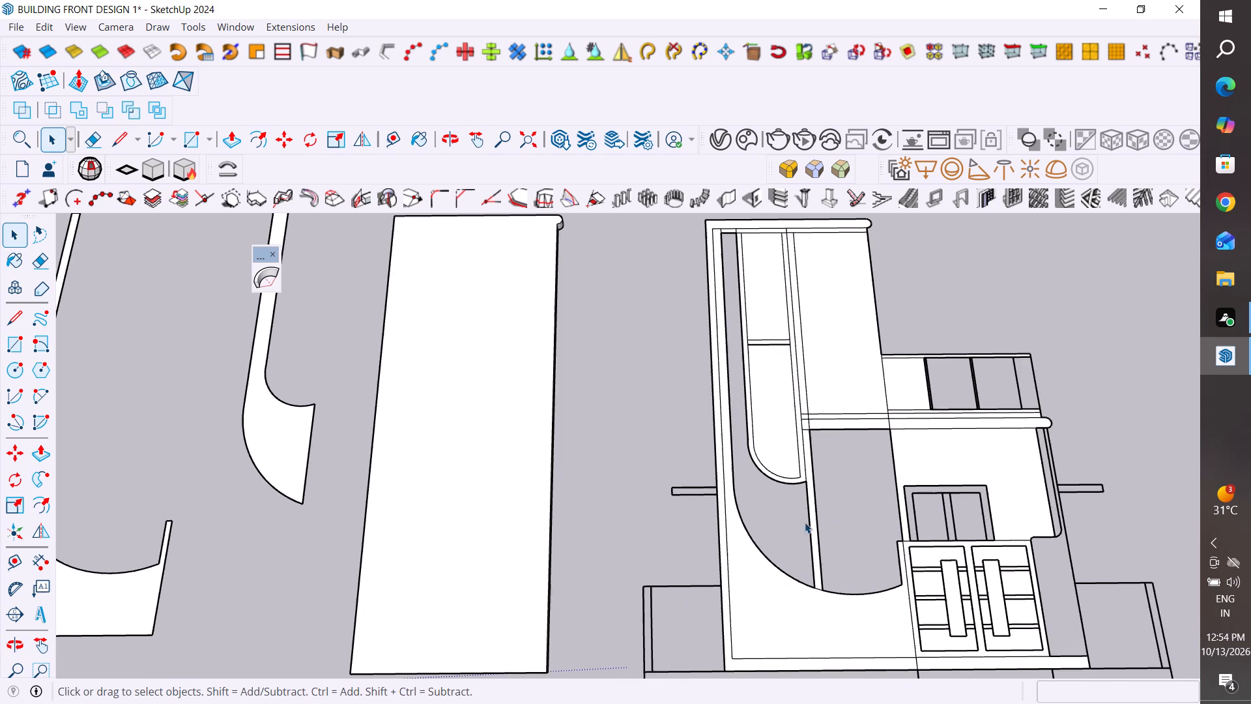
scroll(812, 515, up, 5)
click(812, 511)
key(Delete)
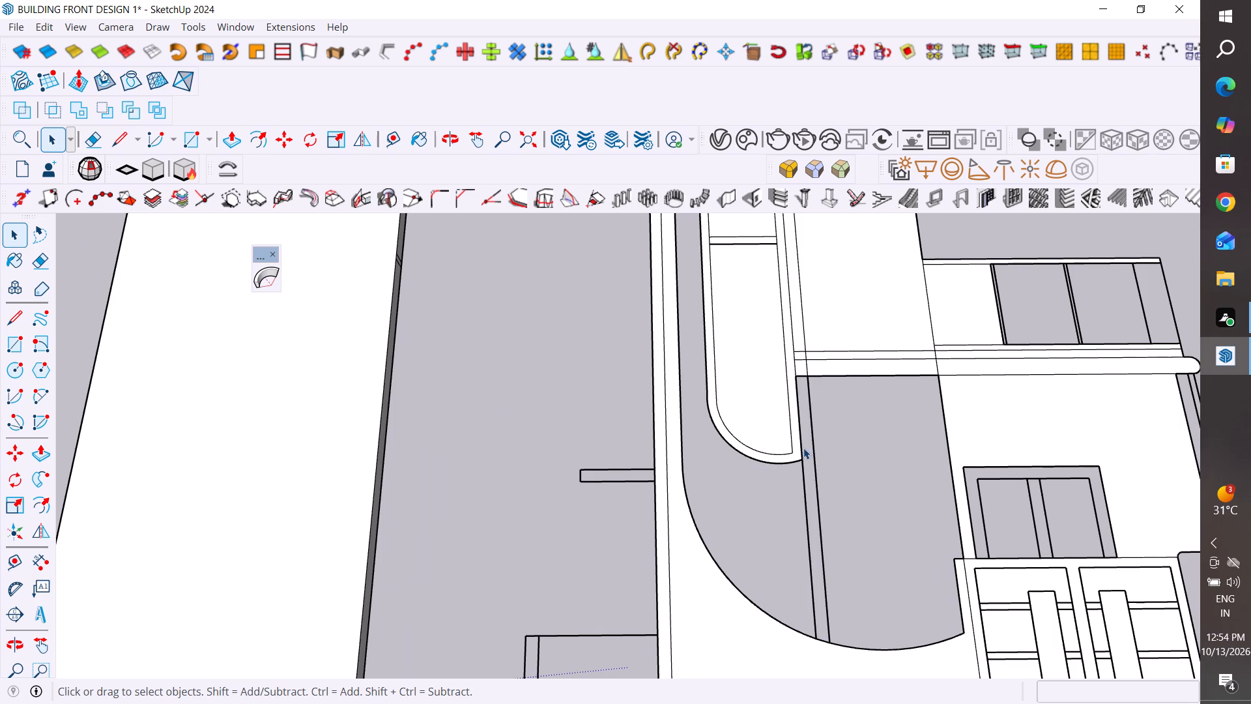
Delete the rounded border face and the lower pane face of the tower's inner round-cornered frame.
click(796, 445)
key(Delete)
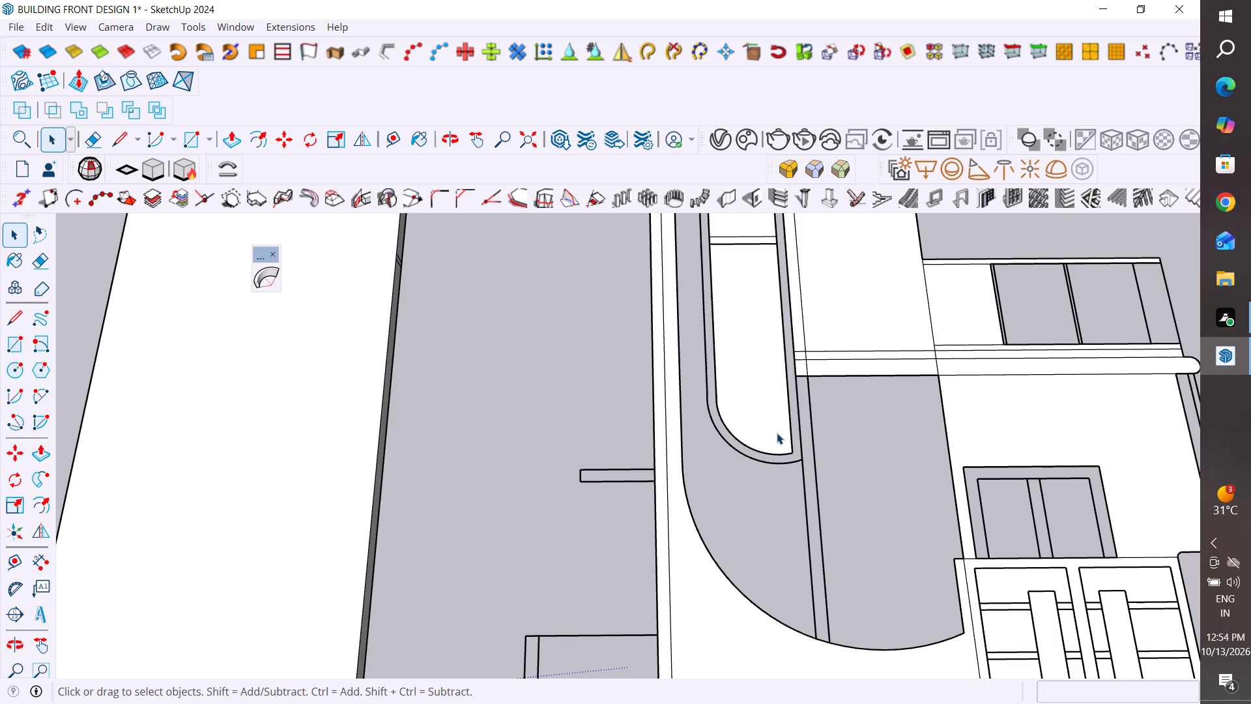
click(772, 431)
key(Delete)
Delete the main wall face around the window beside the tower and the face of the entrance double door.
scroll(773, 599, down, 6)
scroll(893, 407, up, 4)
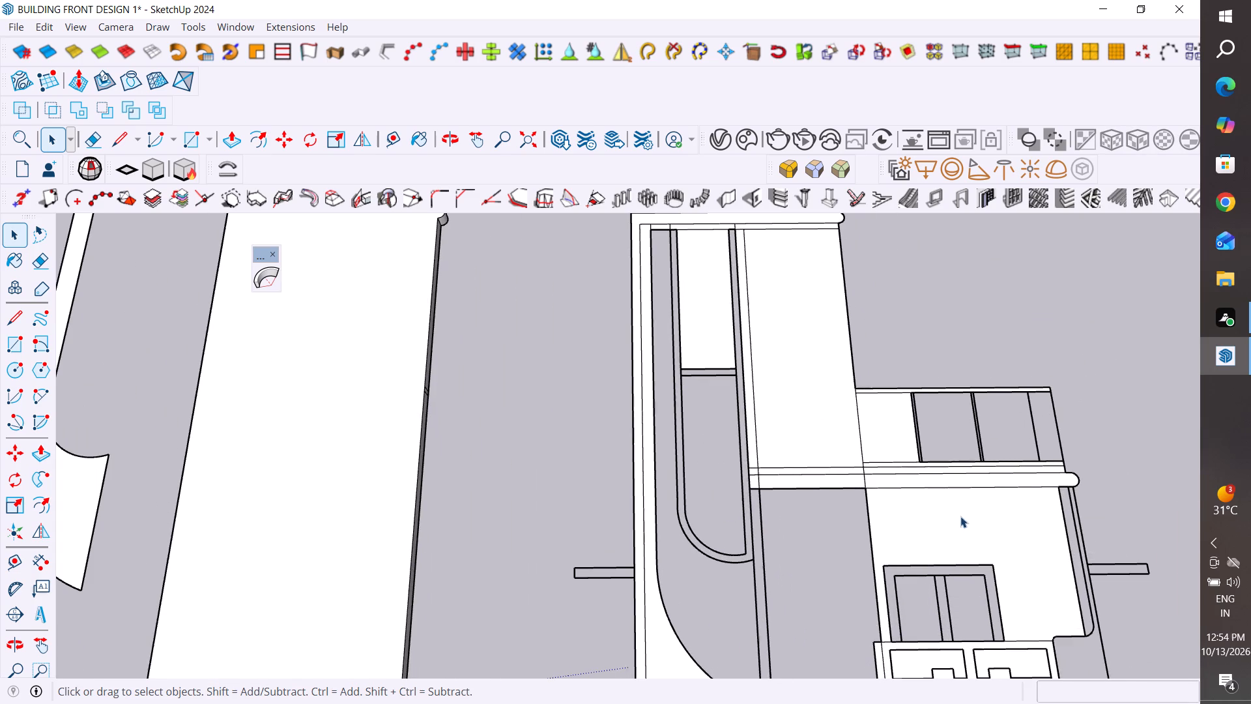
click(960, 516)
key(Delete)
scroll(960, 516, down, 5)
scroll(981, 430, down, 6)
scroll(992, 583, up, 9)
click(999, 587)
key(Delete)
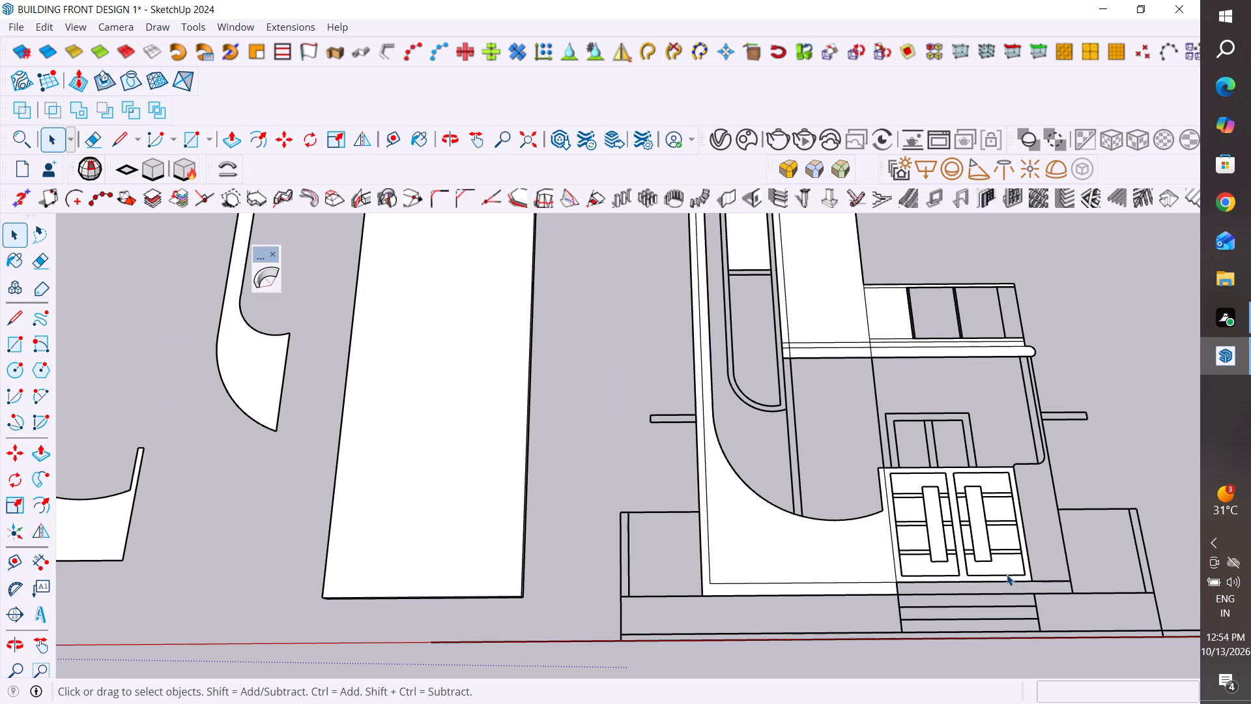
click(1009, 566)
key(Delete)
Delete the beam's lower band faces crossing the tower, including the small piece across the narrow vertical strip.
scroll(931, 605, down, 2)
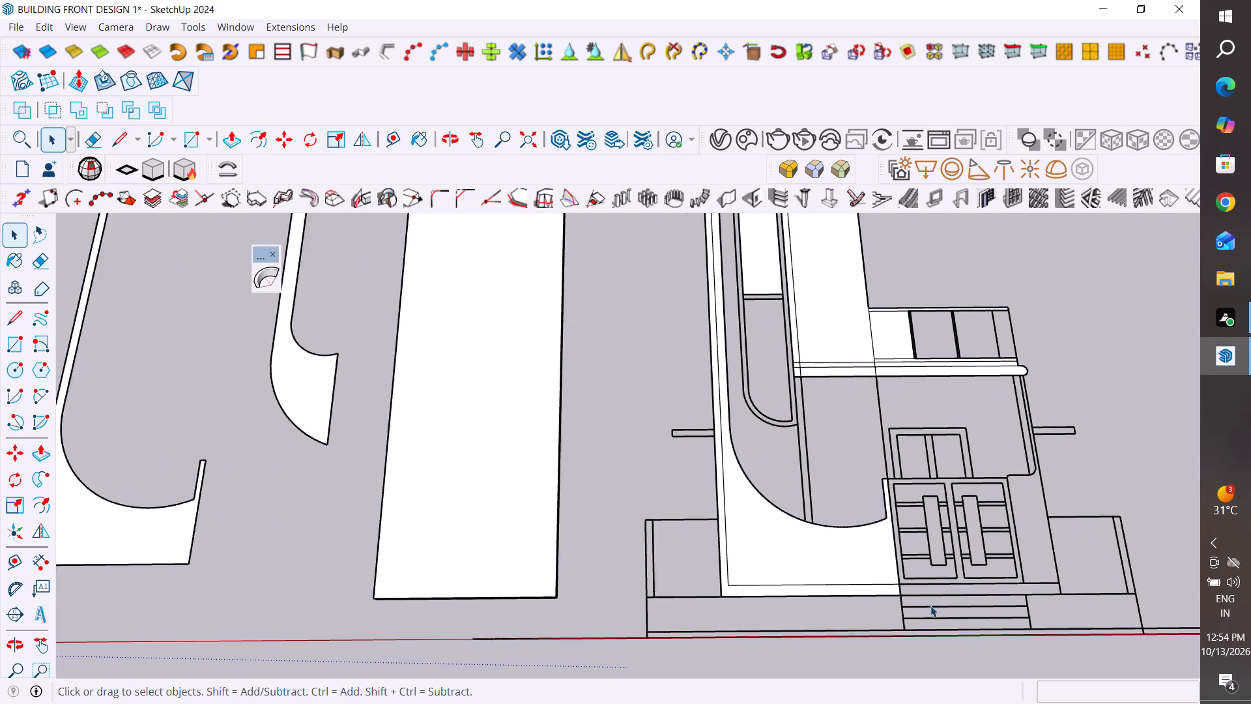
scroll(930, 606, down, 2)
scroll(862, 389, up, 8)
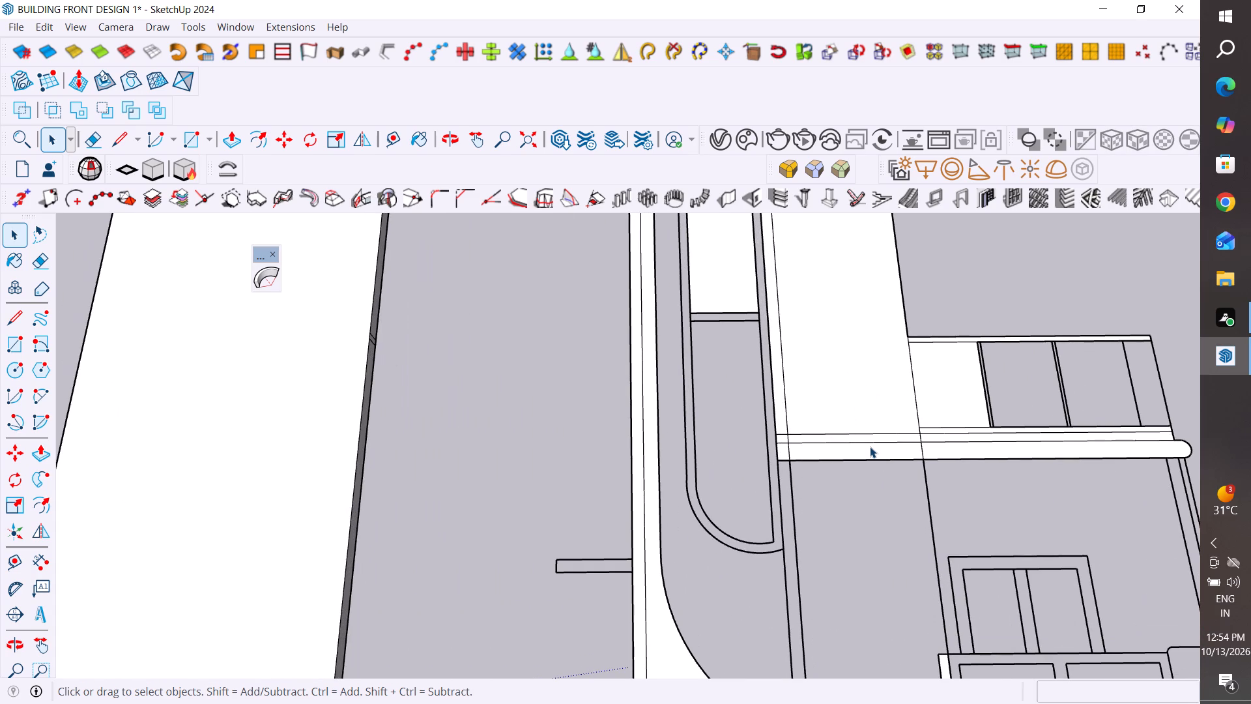
click(870, 447)
key(Delete)
scroll(766, 442, up, 4)
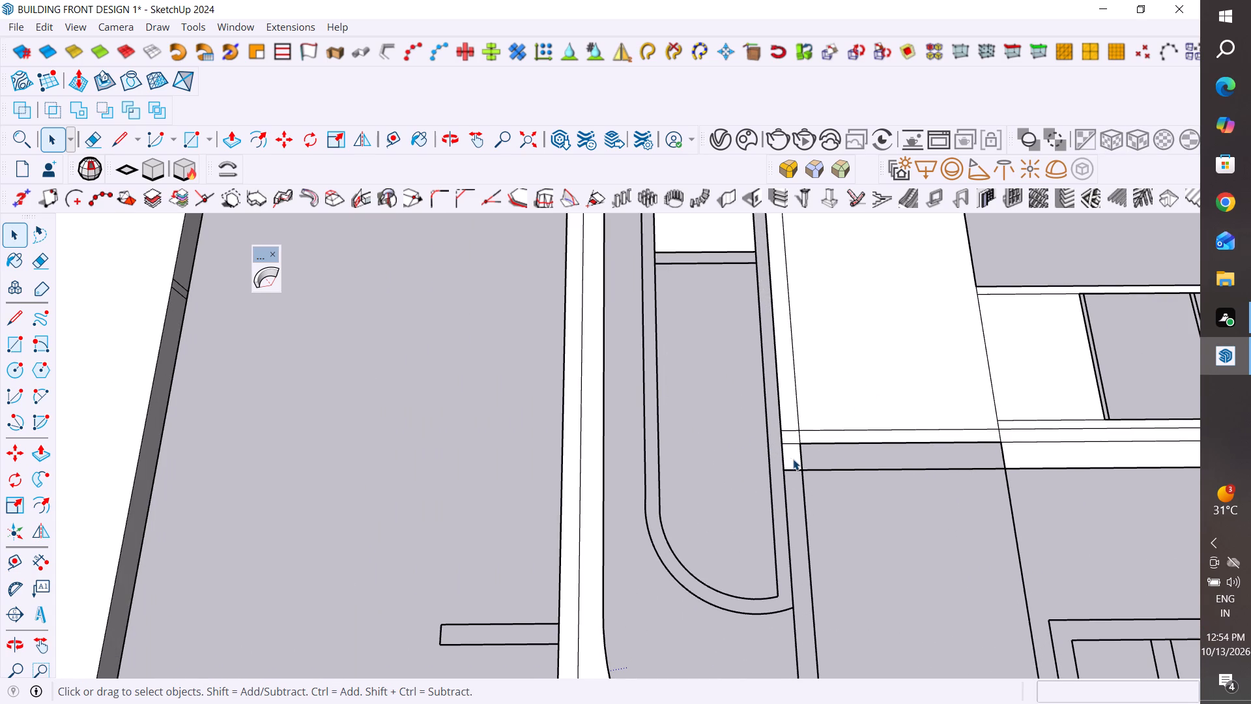
click(793, 459)
key(Delete)
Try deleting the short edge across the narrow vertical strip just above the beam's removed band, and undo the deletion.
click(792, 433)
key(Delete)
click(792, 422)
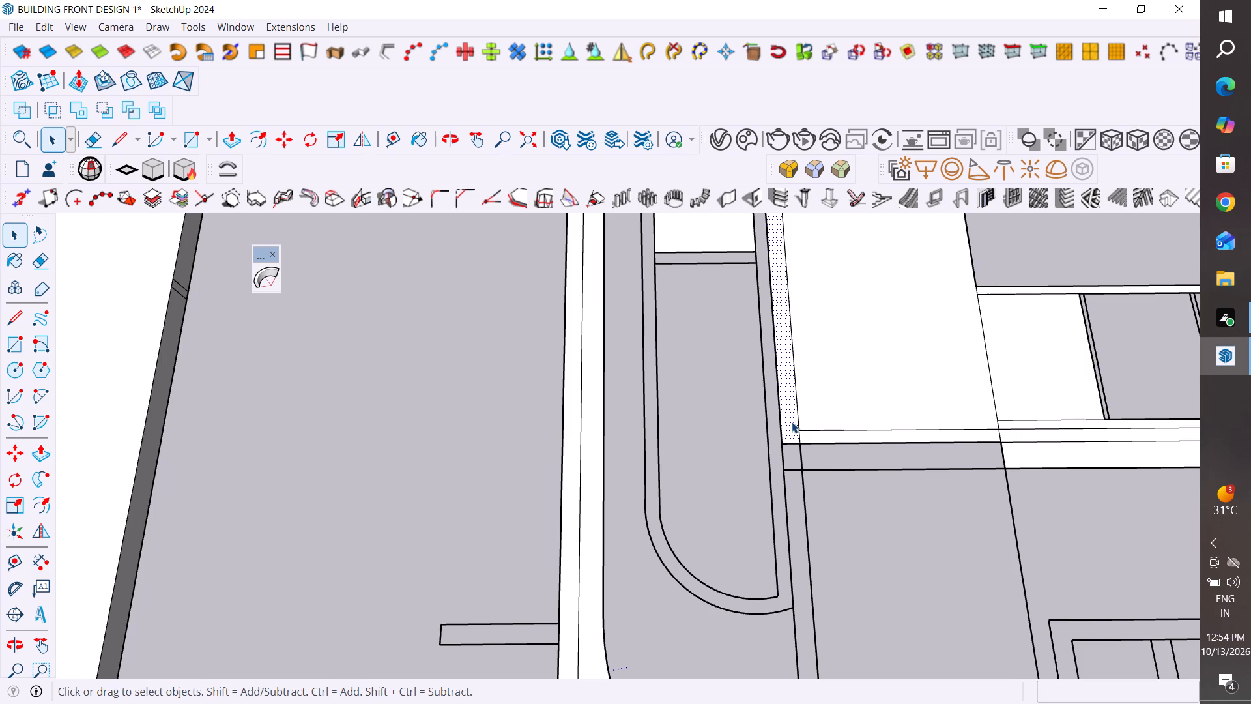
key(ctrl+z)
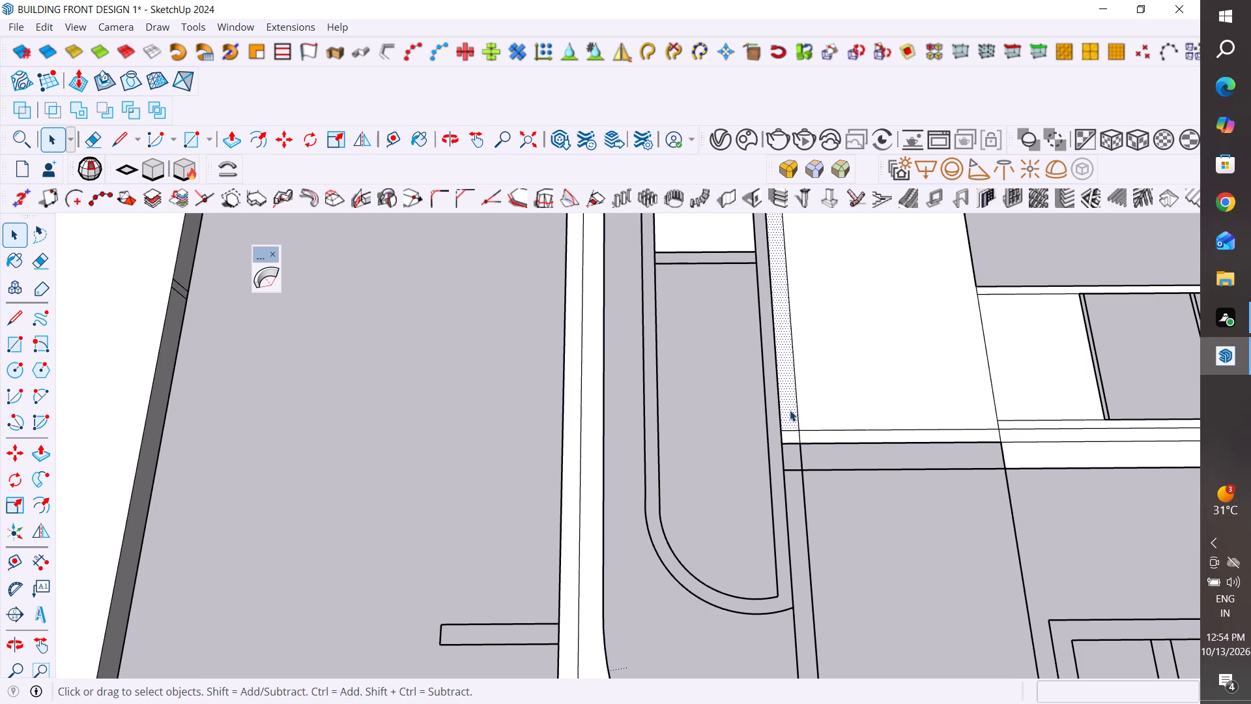
Delete the tower's narrow vertical strip face, the wide wall face beside it, and the small upper-band beam piece crossing the strip.
click(790, 410)
key(Delete)
click(840, 403)
key(Delete)
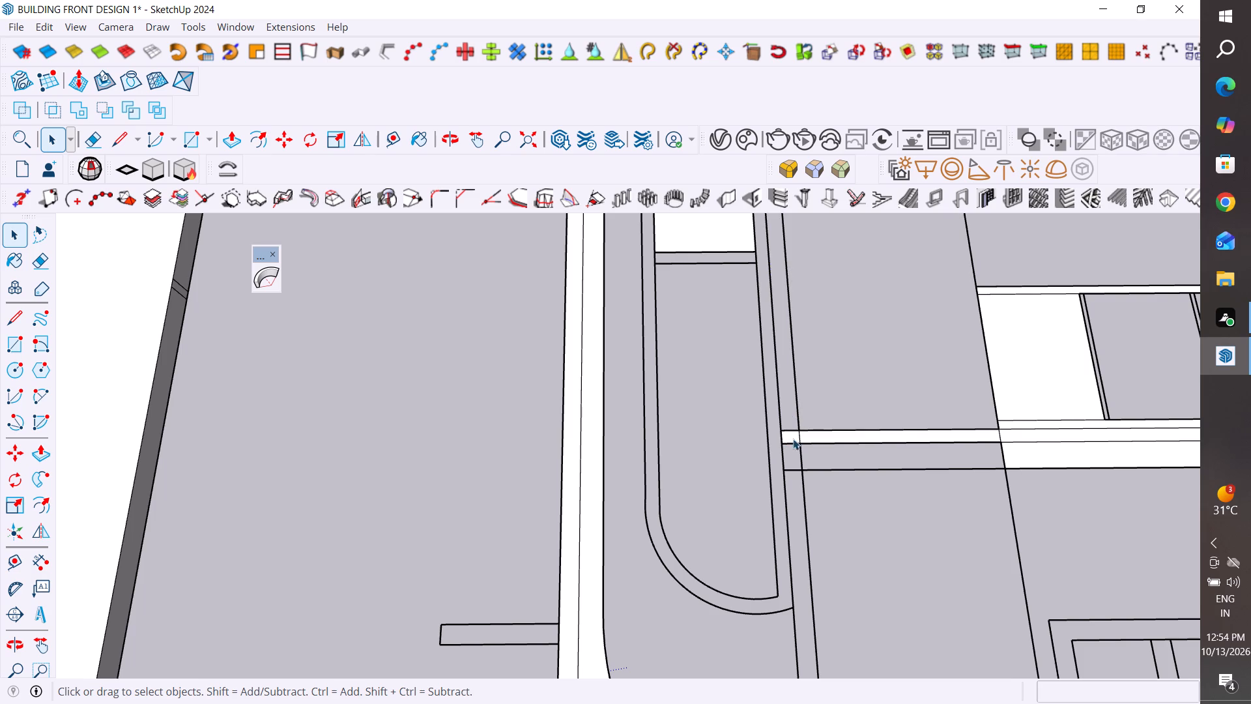
click(789, 439)
key(Delete)
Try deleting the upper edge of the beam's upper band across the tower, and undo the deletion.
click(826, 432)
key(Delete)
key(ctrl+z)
Delete the beam's round-ended lower band face beyond the tower.
scroll(661, 477, down, 6)
scroll(1250, 483, up, 5)
scroll(897, 467, up, 4)
click(919, 462)
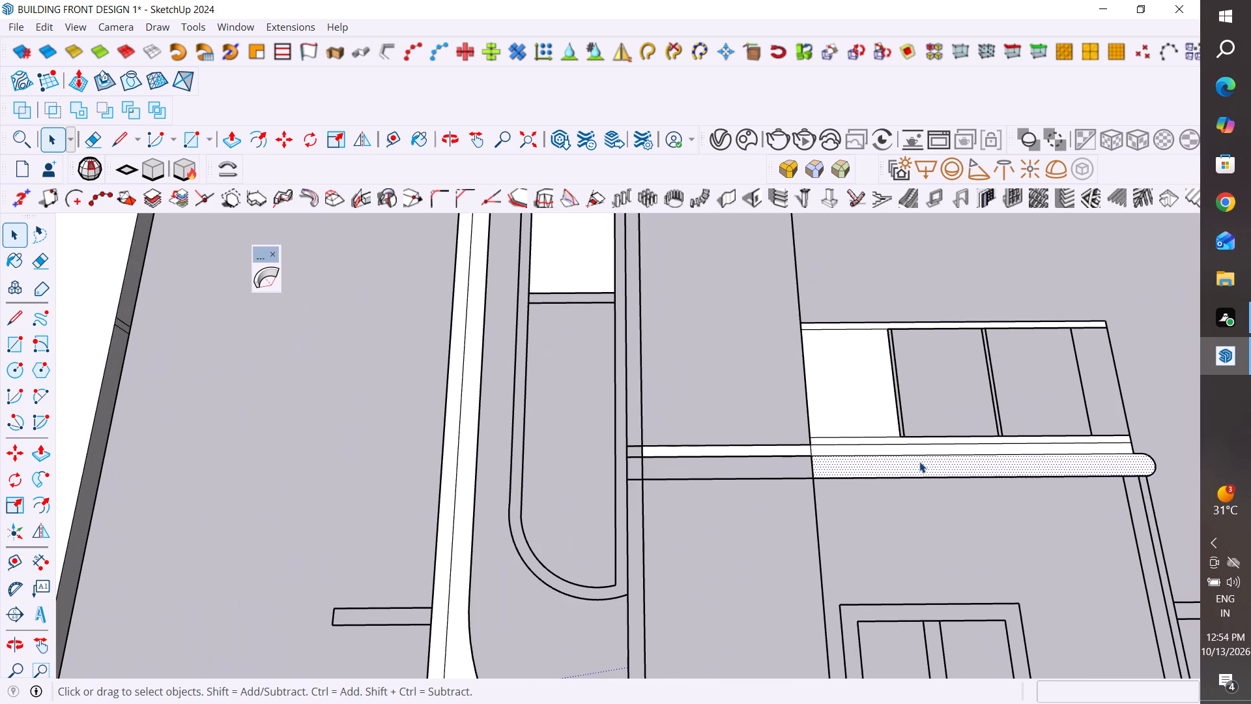
key(Delete)
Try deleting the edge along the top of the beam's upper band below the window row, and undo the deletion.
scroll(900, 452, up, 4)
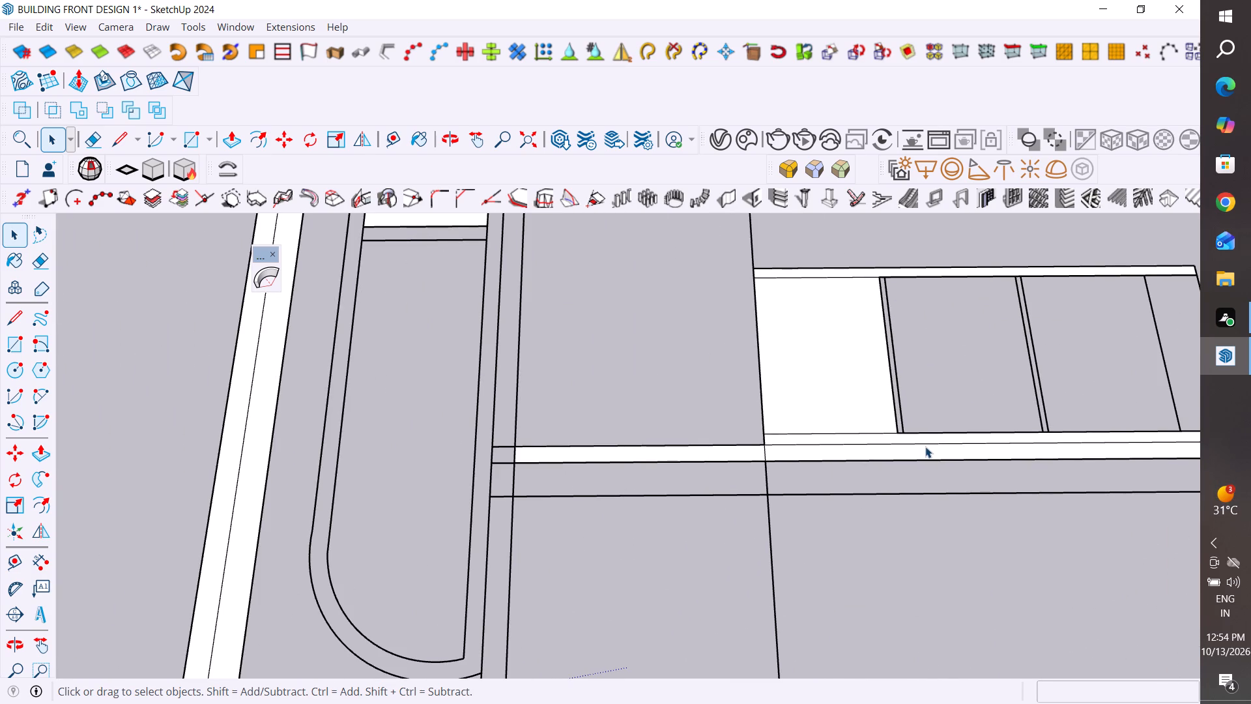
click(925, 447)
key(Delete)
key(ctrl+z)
Delete the beam's upper-band faces on both sides of the tower edge, plus the thin strip and first pane of the window row.
scroll(927, 456, up, 4)
click(927, 455)
key(Delete)
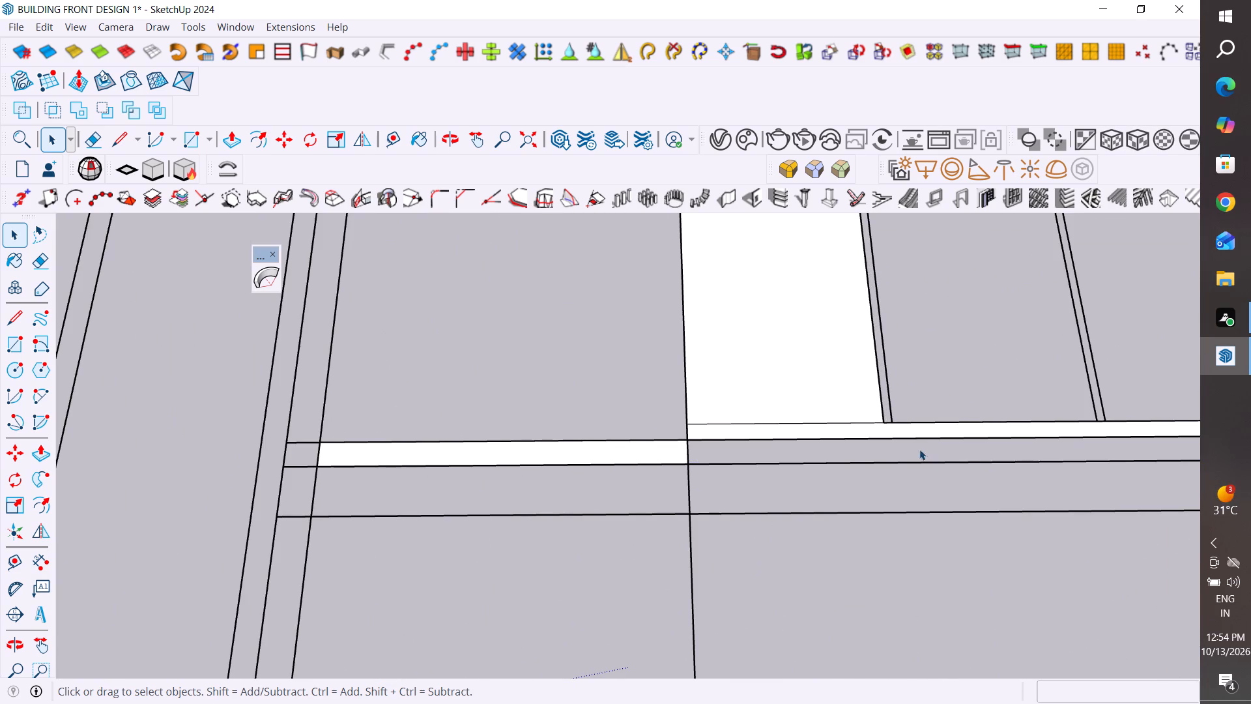
click(928, 426)
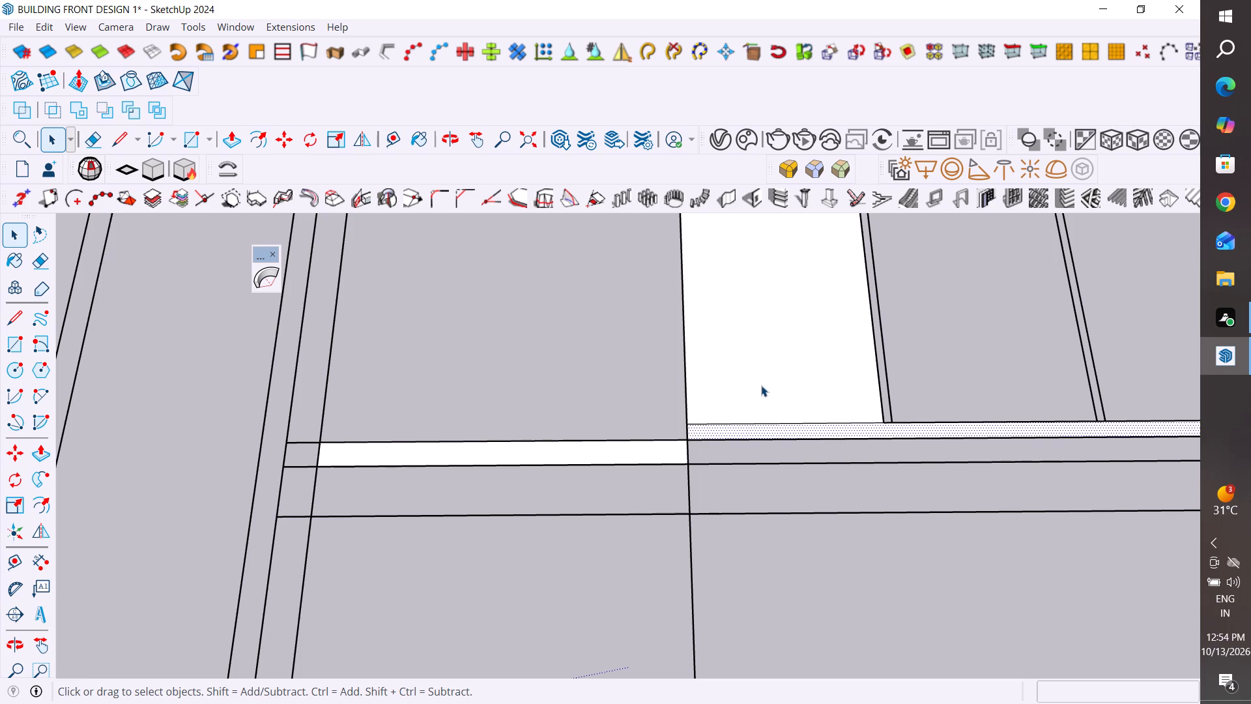
key(Delete)
click(777, 383)
key(Delete)
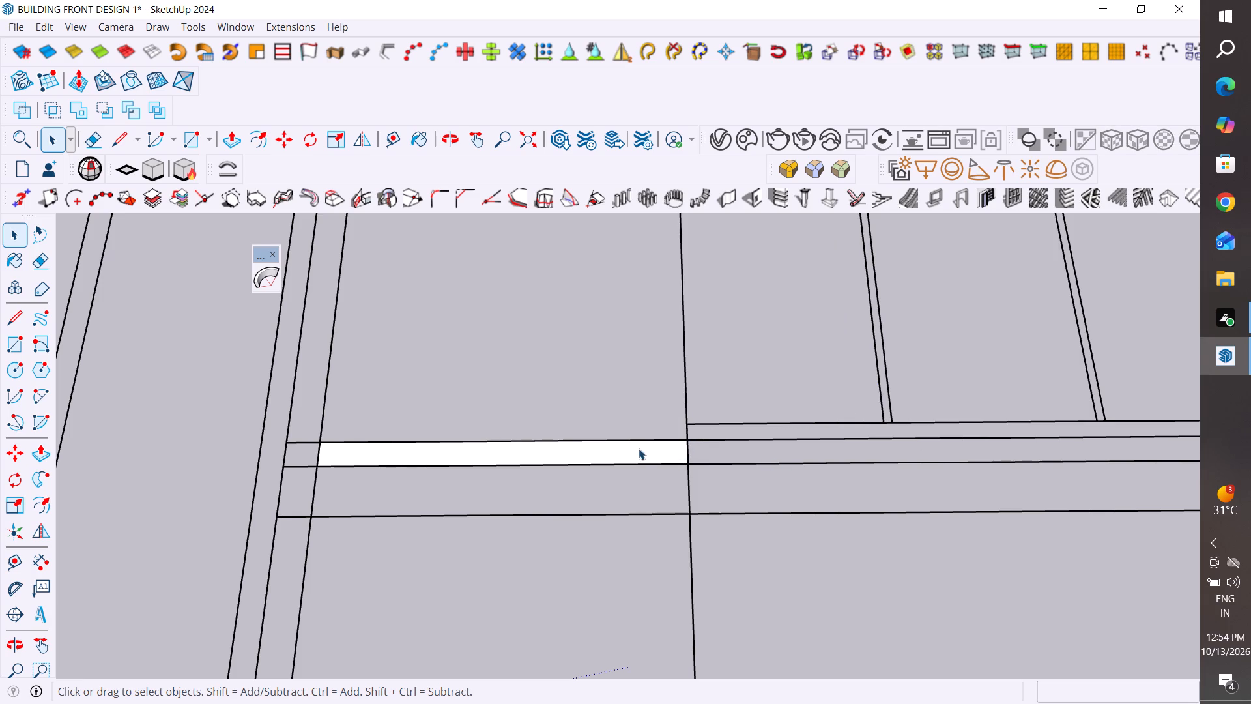
click(637, 447)
key(Delete)
Delete the thin strip face above the window row and the upper pane face of the tower's inner frame.
scroll(880, 563, down, 11)
scroll(972, 433, up, 4)
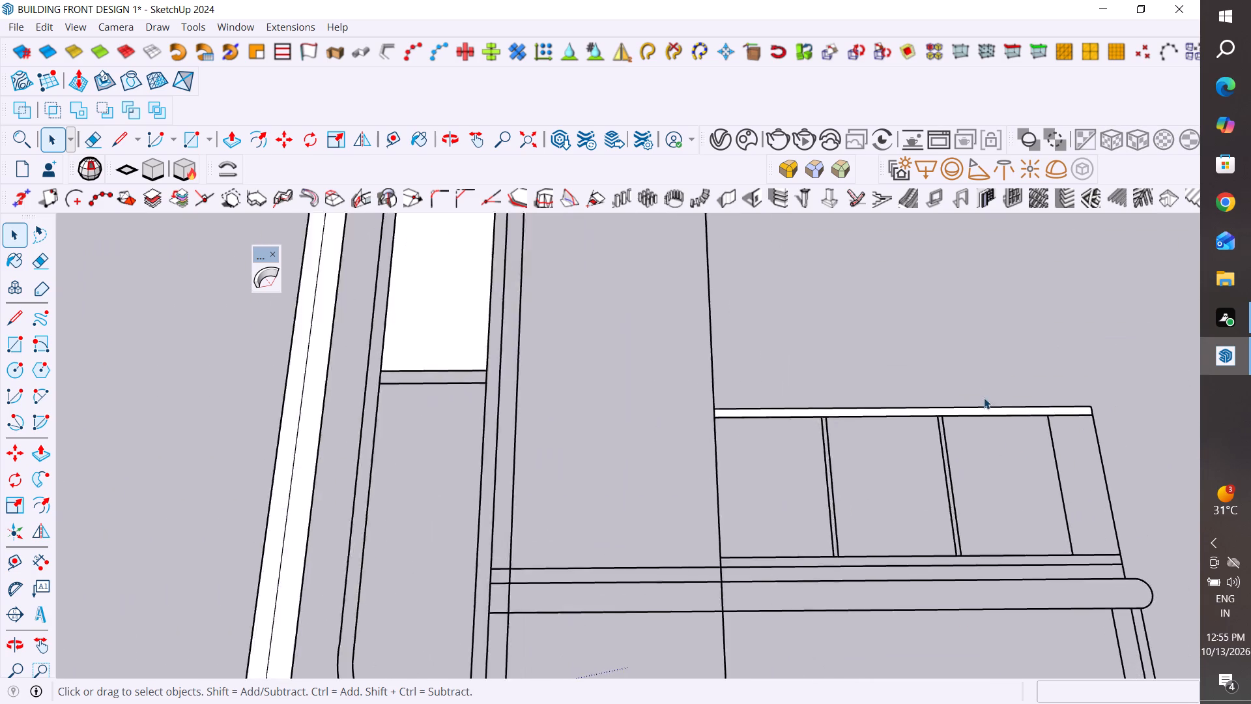
scroll(984, 398, up, 5)
click(1006, 409)
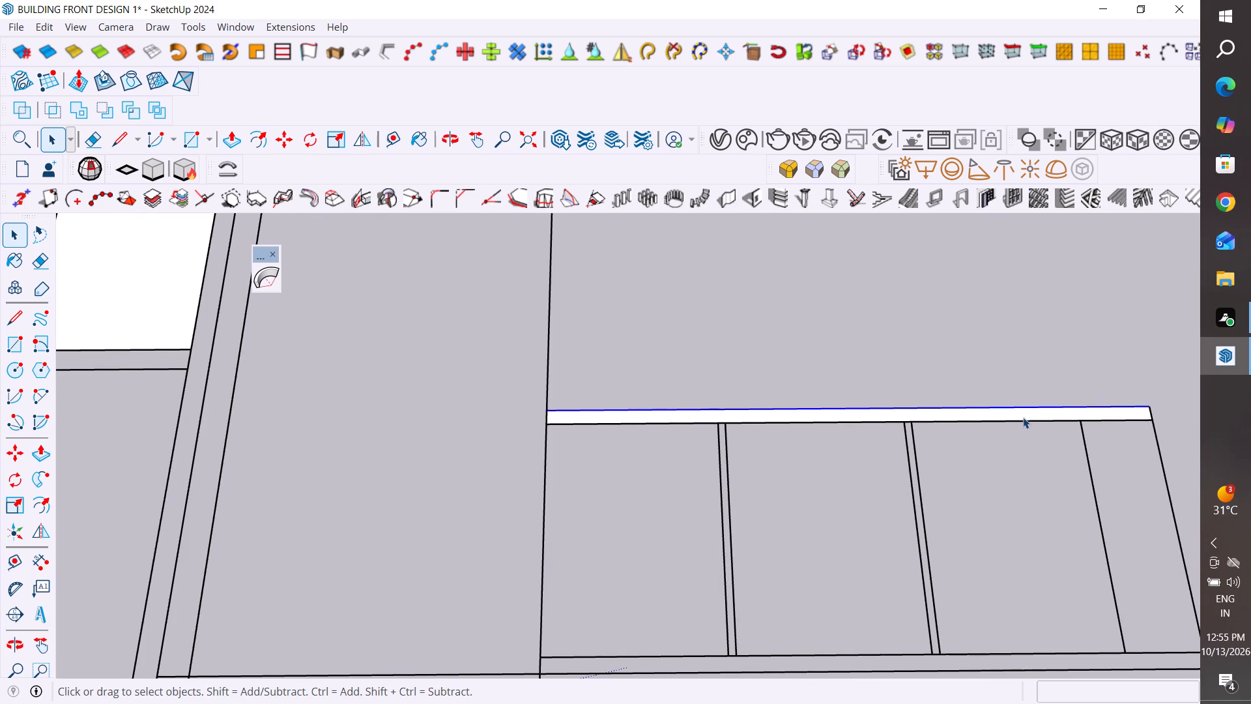
click(1028, 413)
key(Delete)
scroll(1077, 535, down, 12)
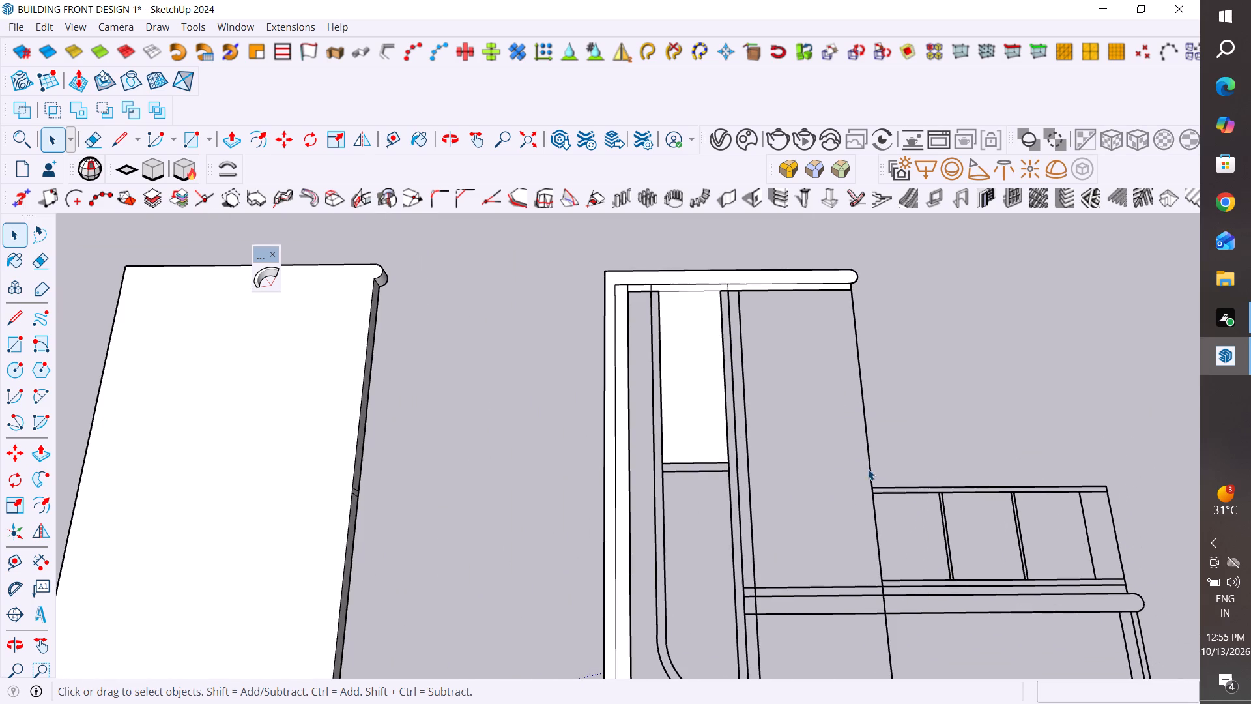
click(678, 397)
key(Delete)
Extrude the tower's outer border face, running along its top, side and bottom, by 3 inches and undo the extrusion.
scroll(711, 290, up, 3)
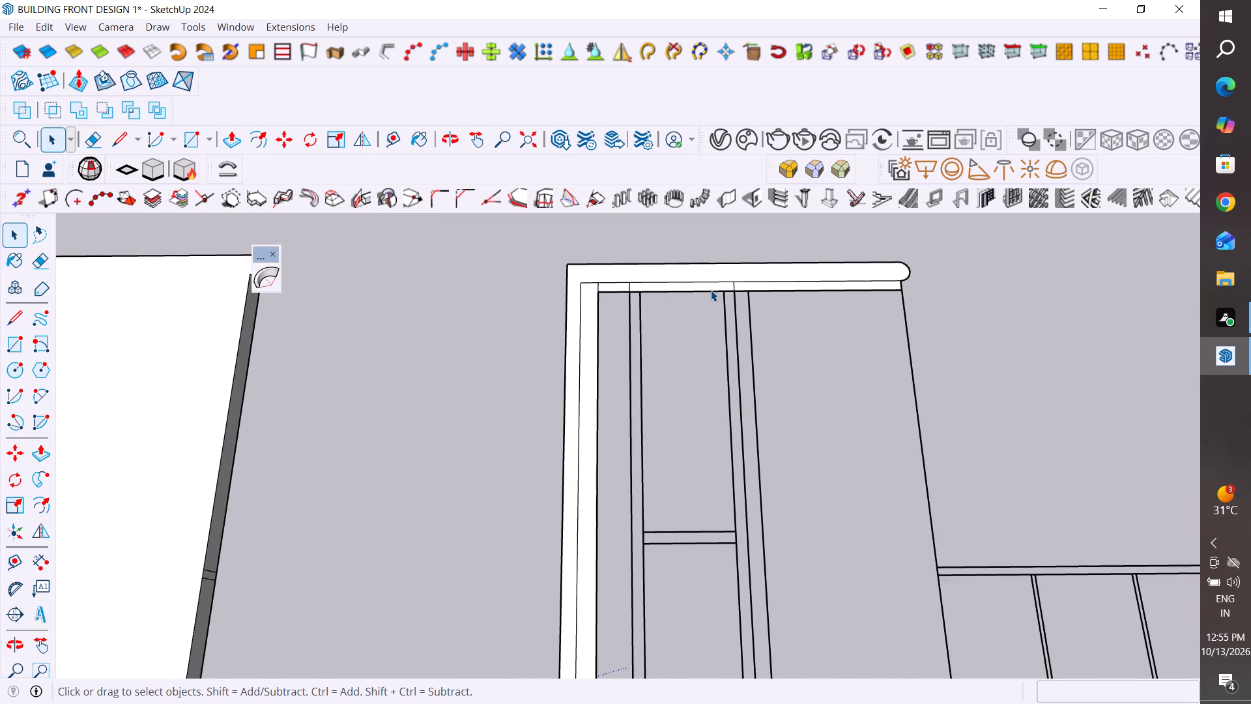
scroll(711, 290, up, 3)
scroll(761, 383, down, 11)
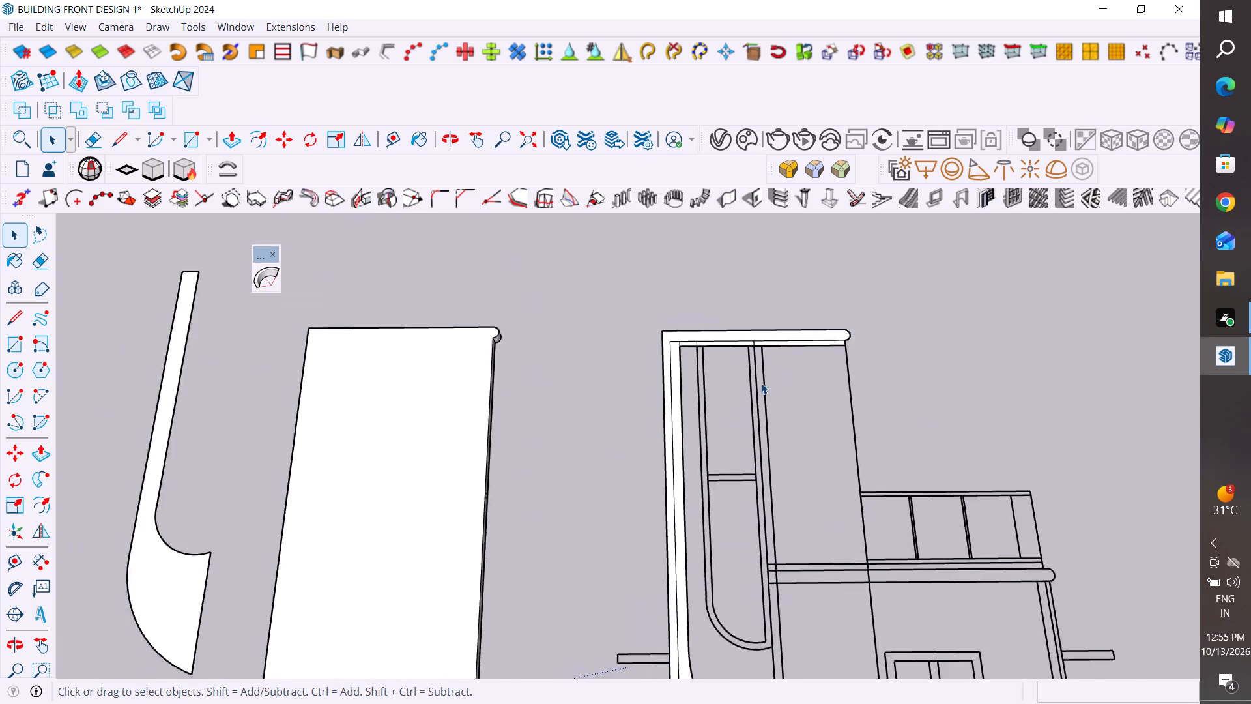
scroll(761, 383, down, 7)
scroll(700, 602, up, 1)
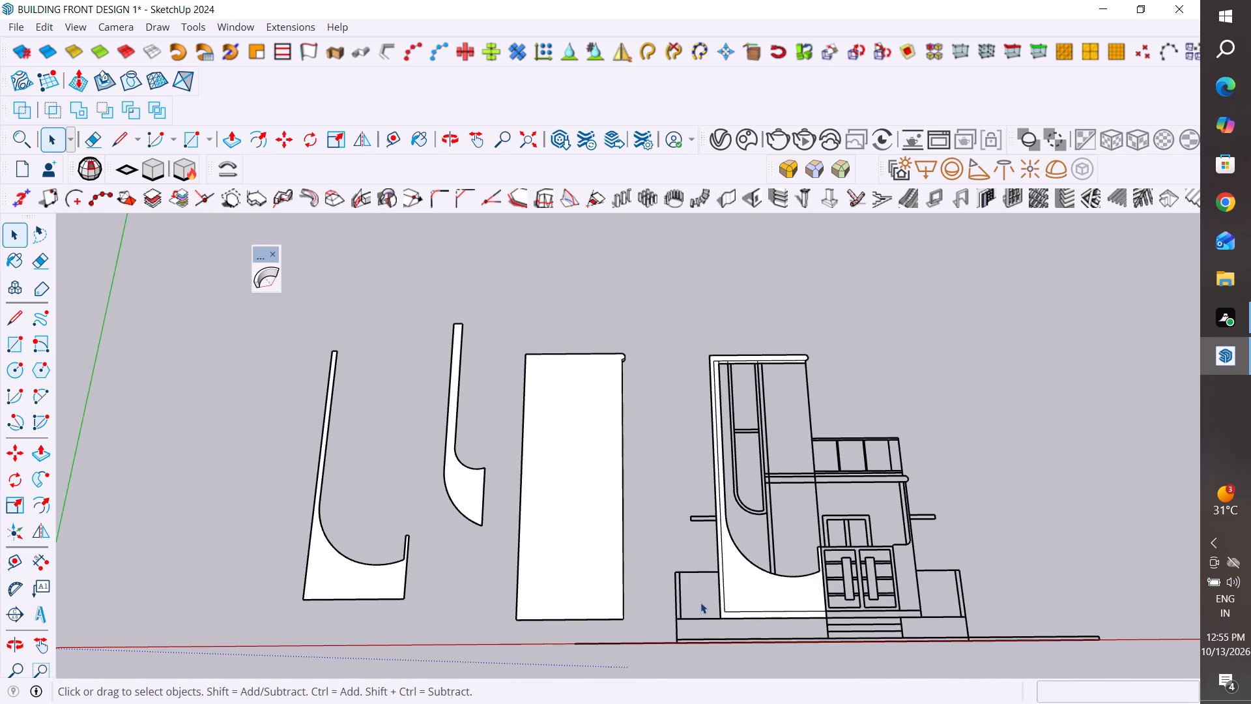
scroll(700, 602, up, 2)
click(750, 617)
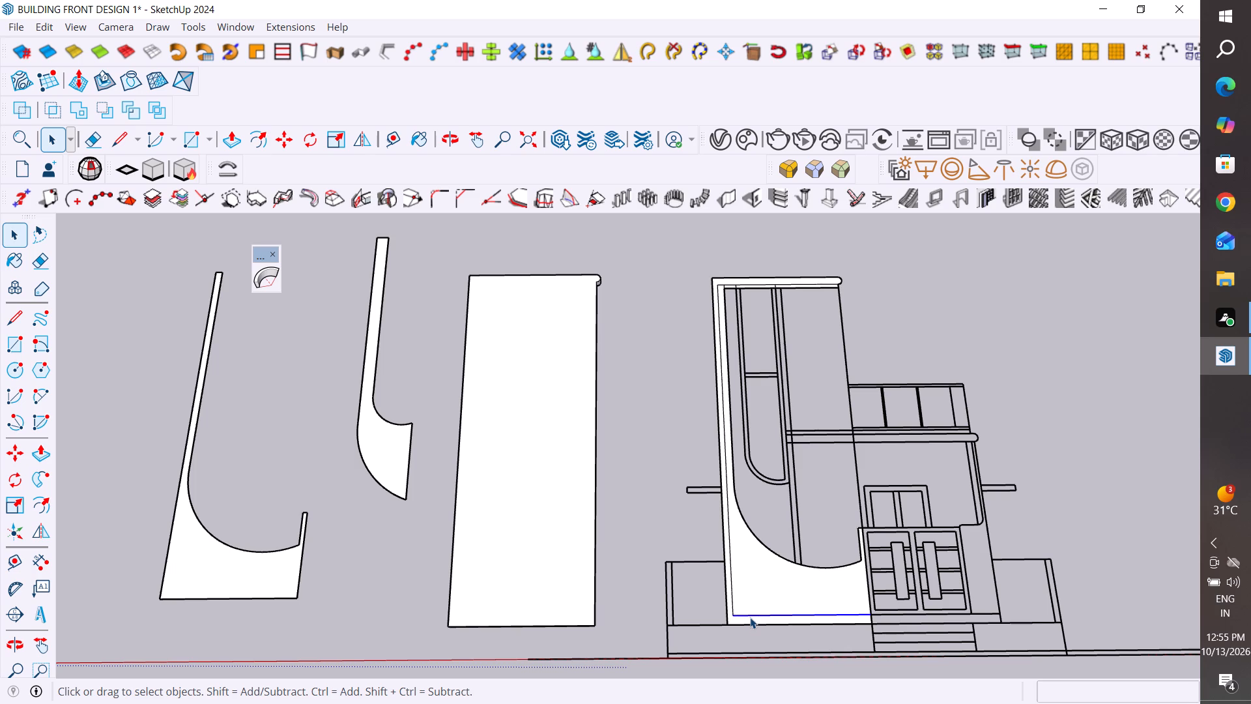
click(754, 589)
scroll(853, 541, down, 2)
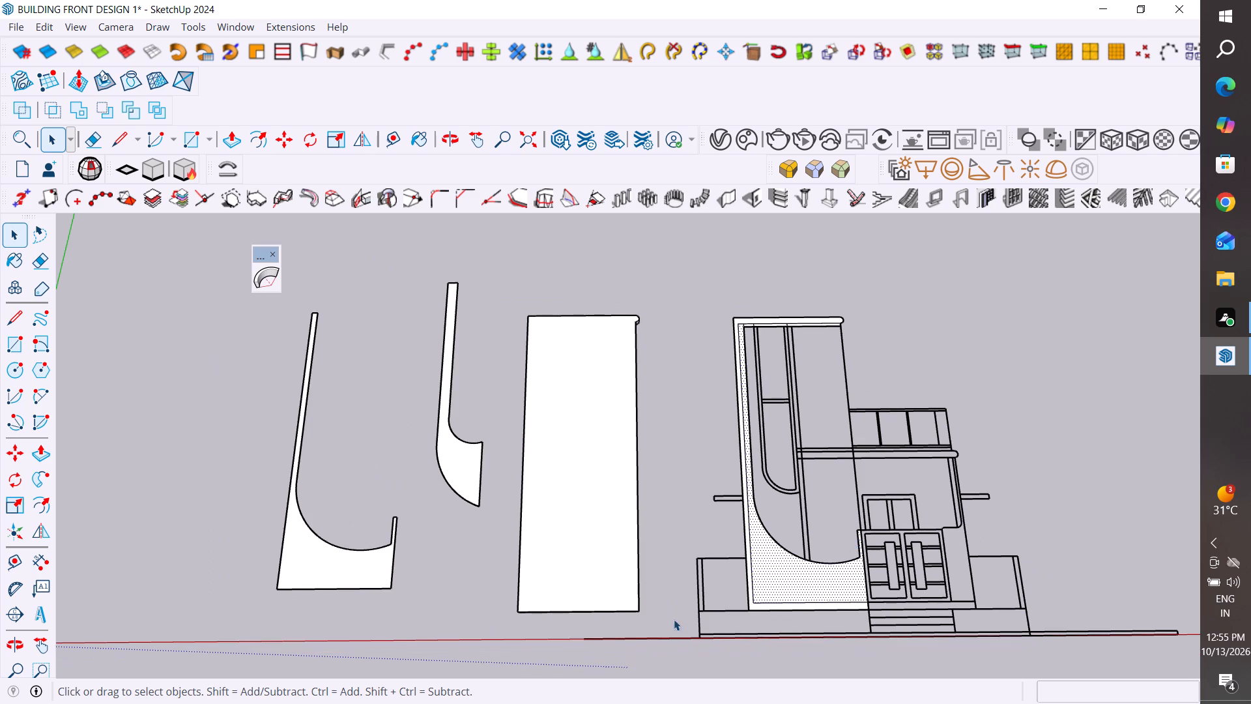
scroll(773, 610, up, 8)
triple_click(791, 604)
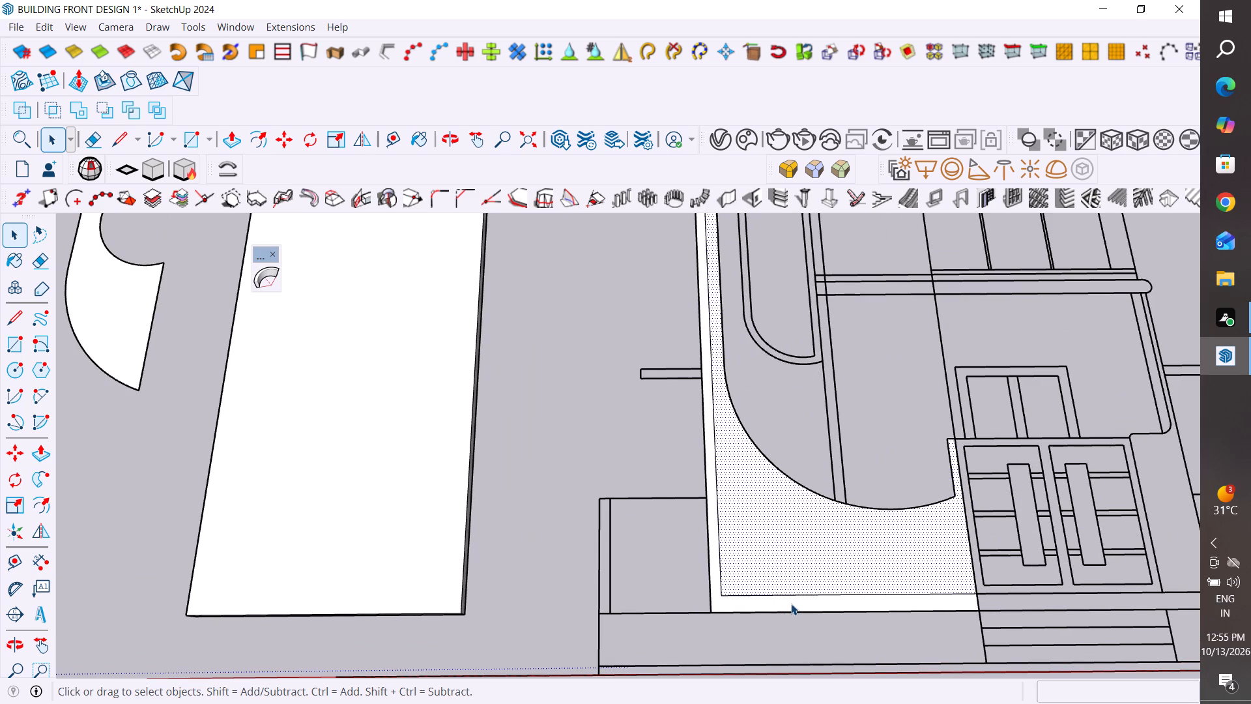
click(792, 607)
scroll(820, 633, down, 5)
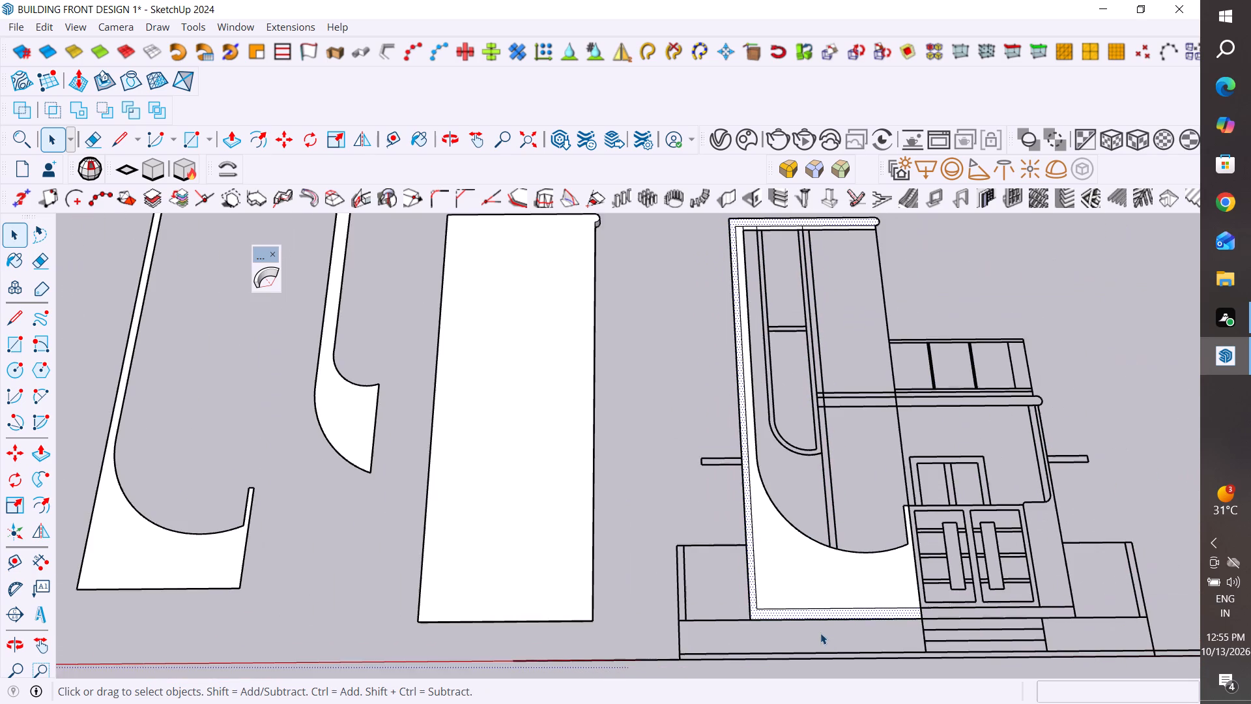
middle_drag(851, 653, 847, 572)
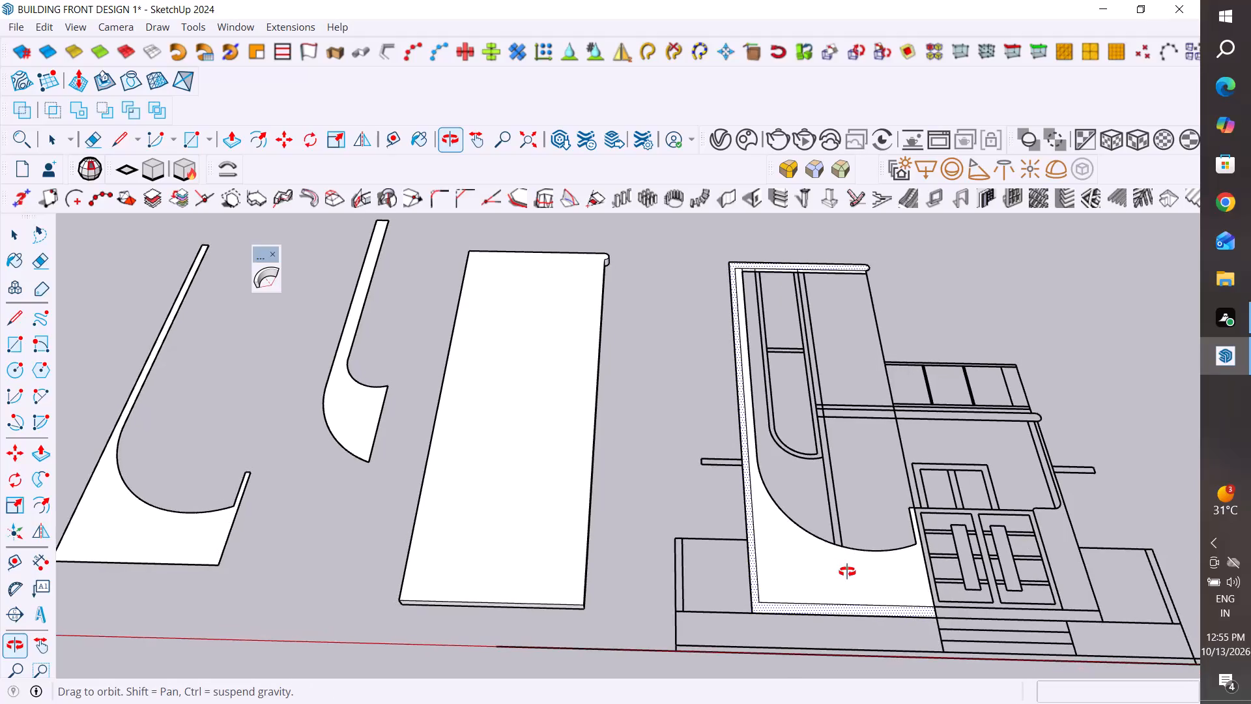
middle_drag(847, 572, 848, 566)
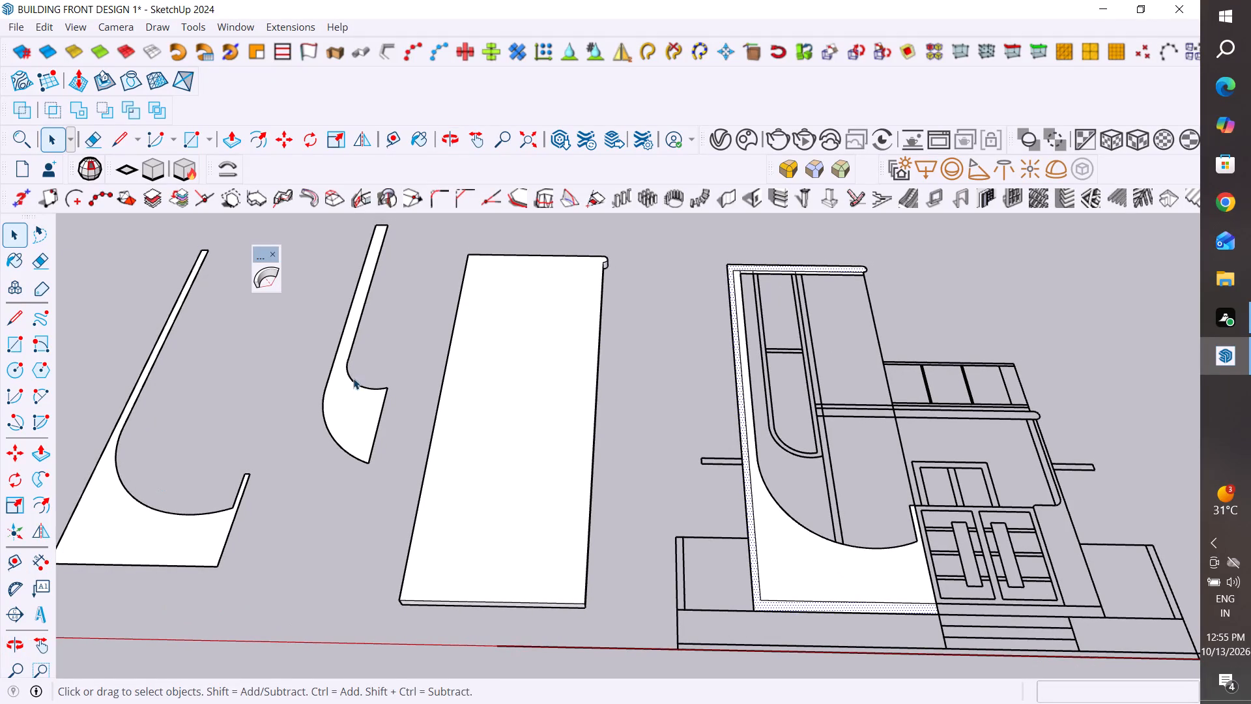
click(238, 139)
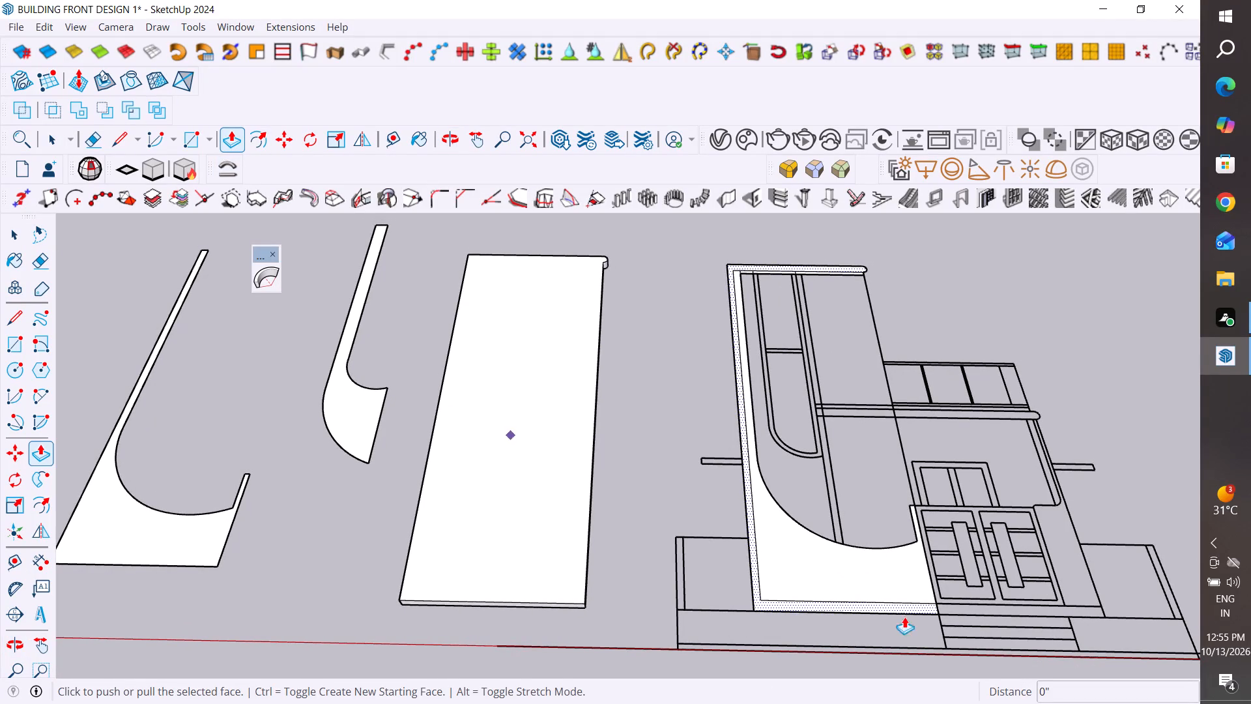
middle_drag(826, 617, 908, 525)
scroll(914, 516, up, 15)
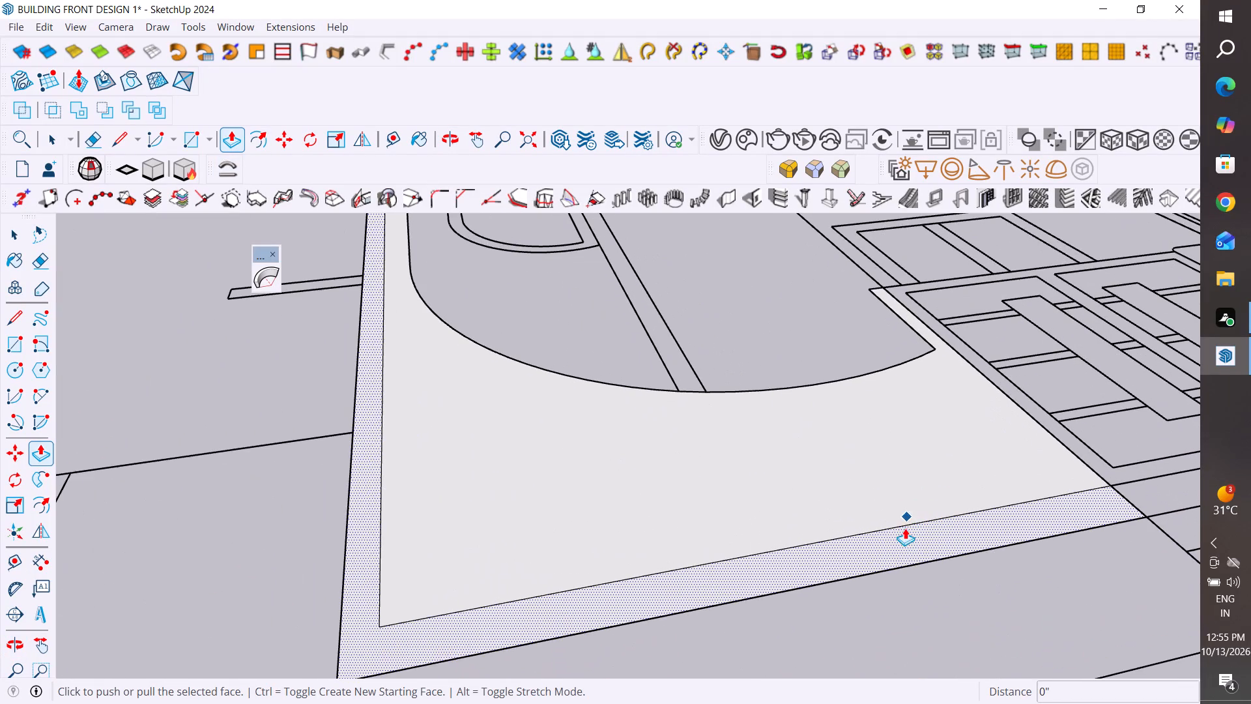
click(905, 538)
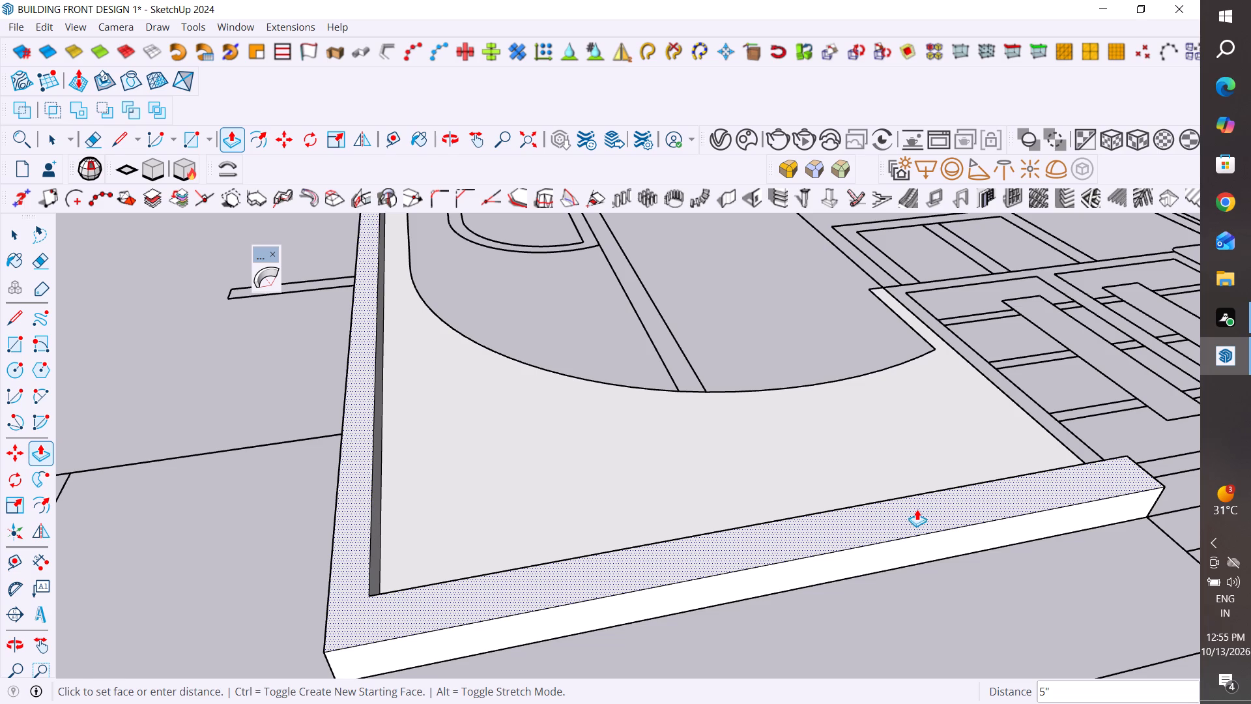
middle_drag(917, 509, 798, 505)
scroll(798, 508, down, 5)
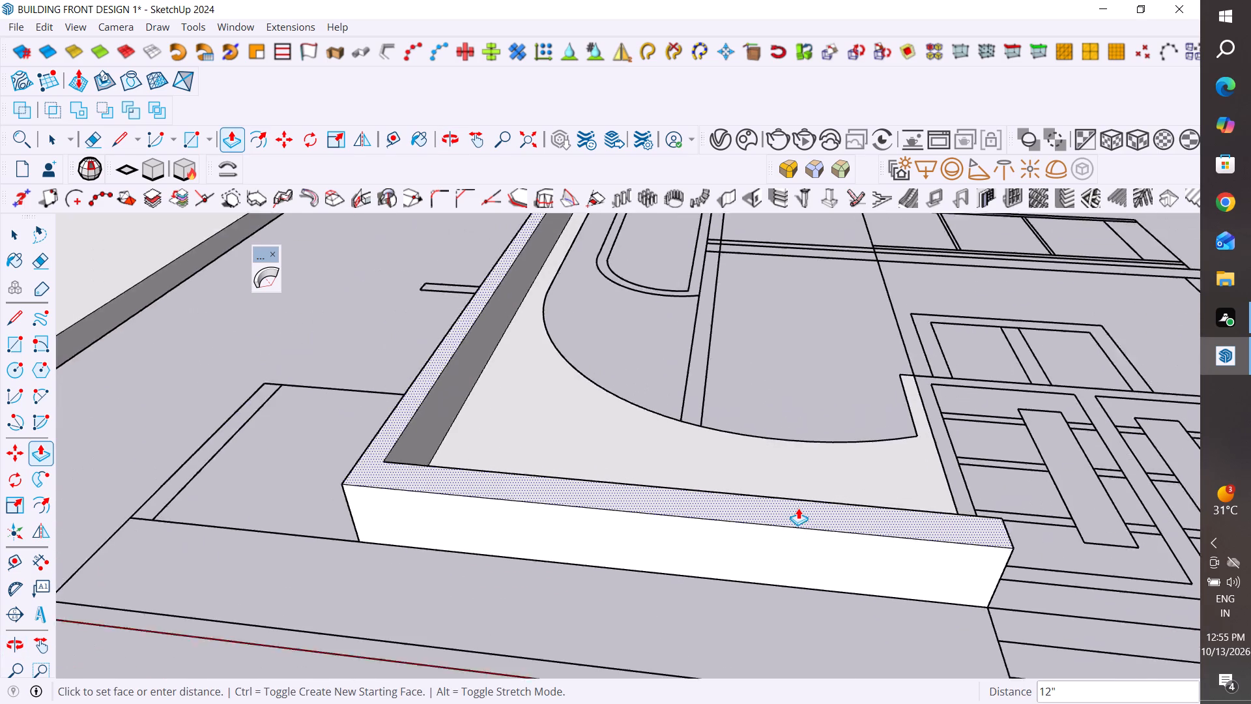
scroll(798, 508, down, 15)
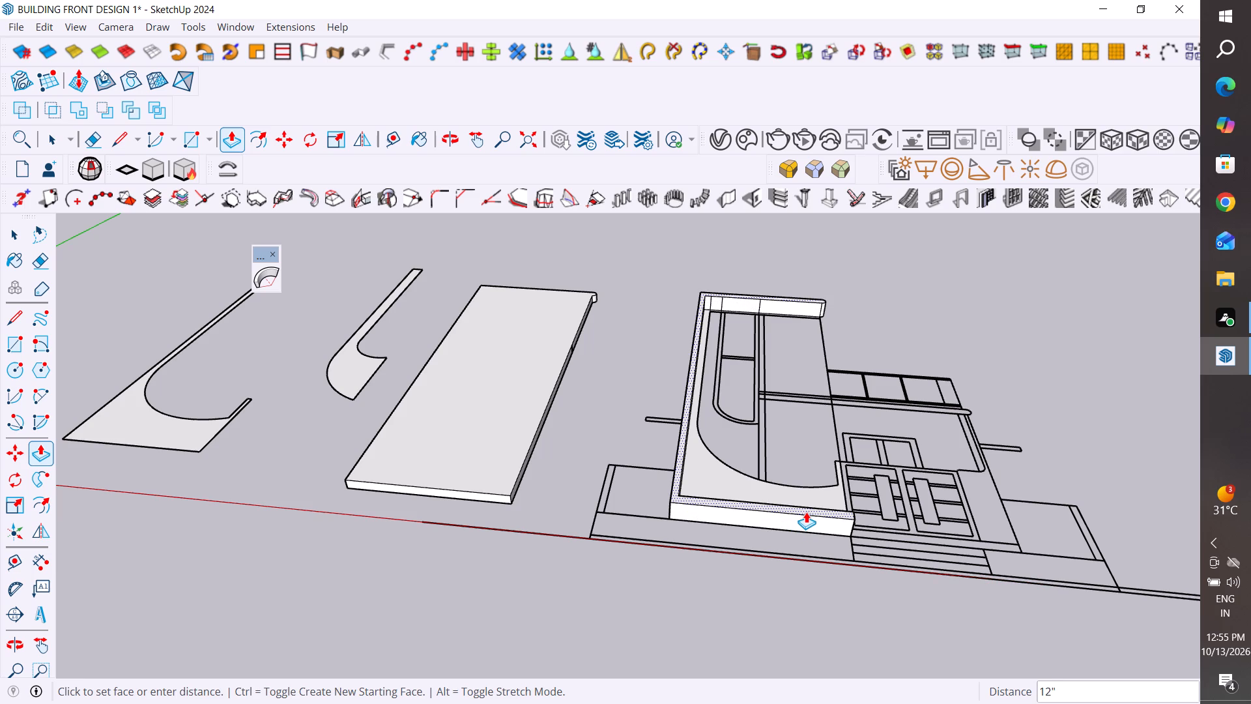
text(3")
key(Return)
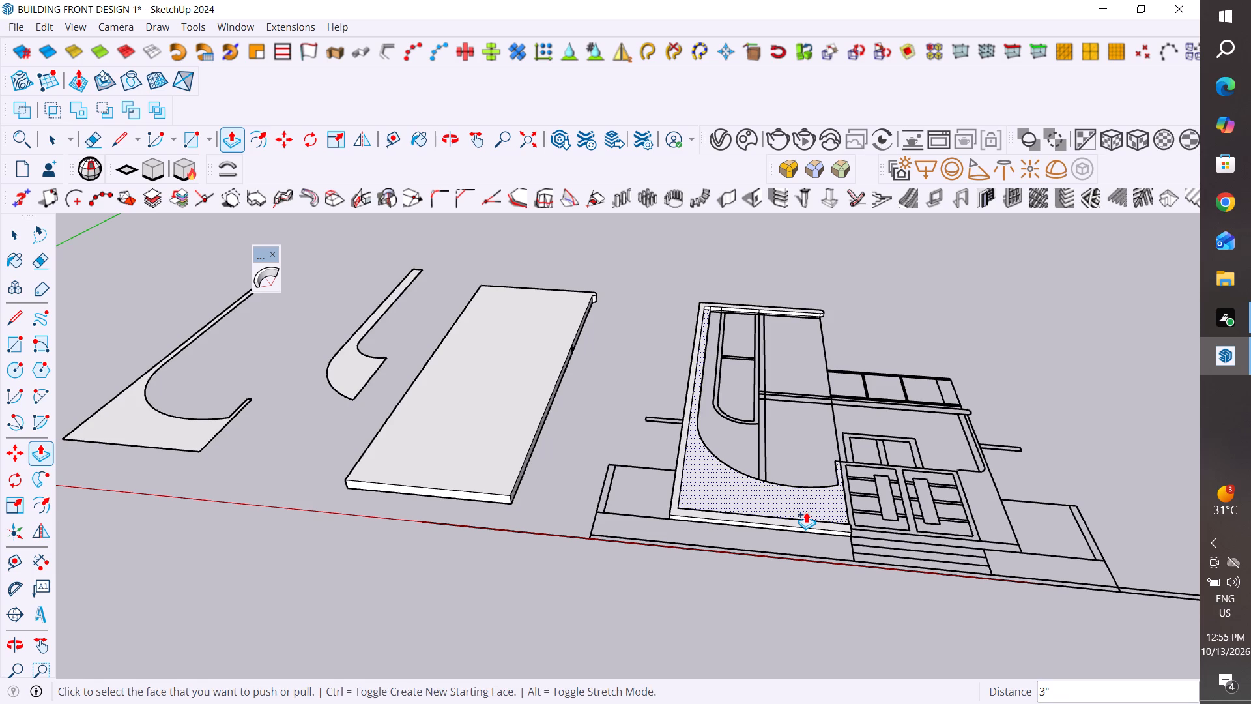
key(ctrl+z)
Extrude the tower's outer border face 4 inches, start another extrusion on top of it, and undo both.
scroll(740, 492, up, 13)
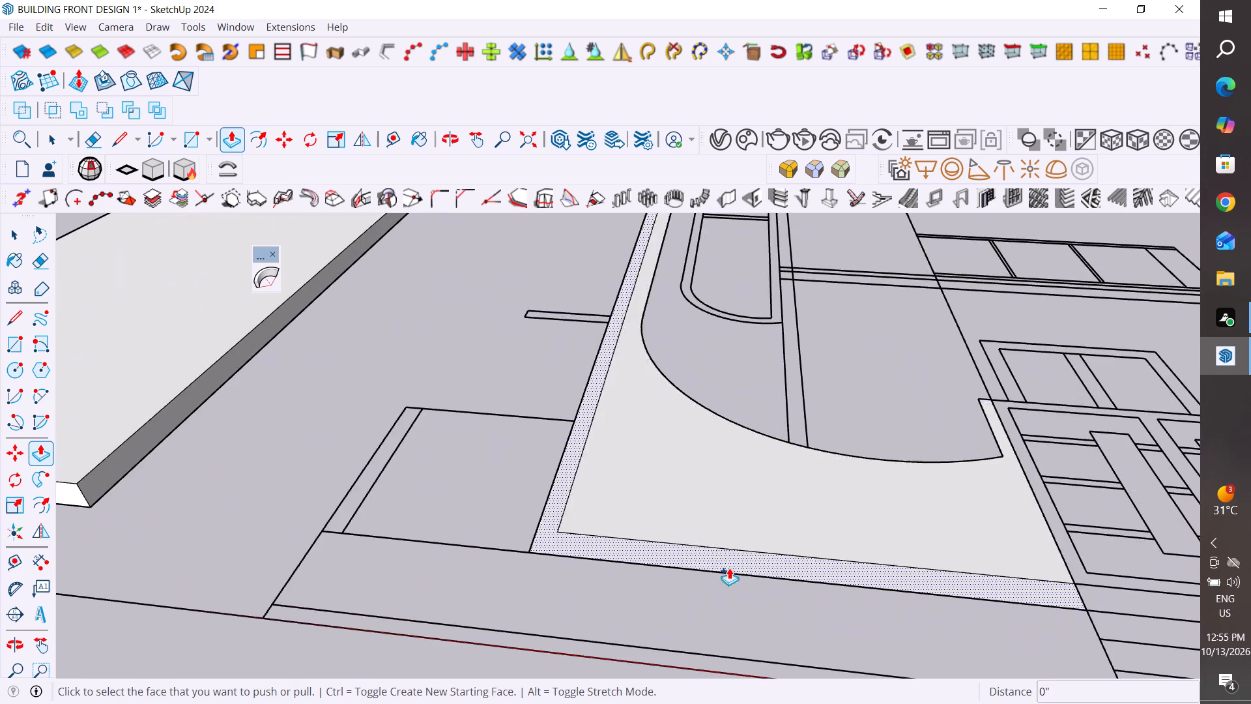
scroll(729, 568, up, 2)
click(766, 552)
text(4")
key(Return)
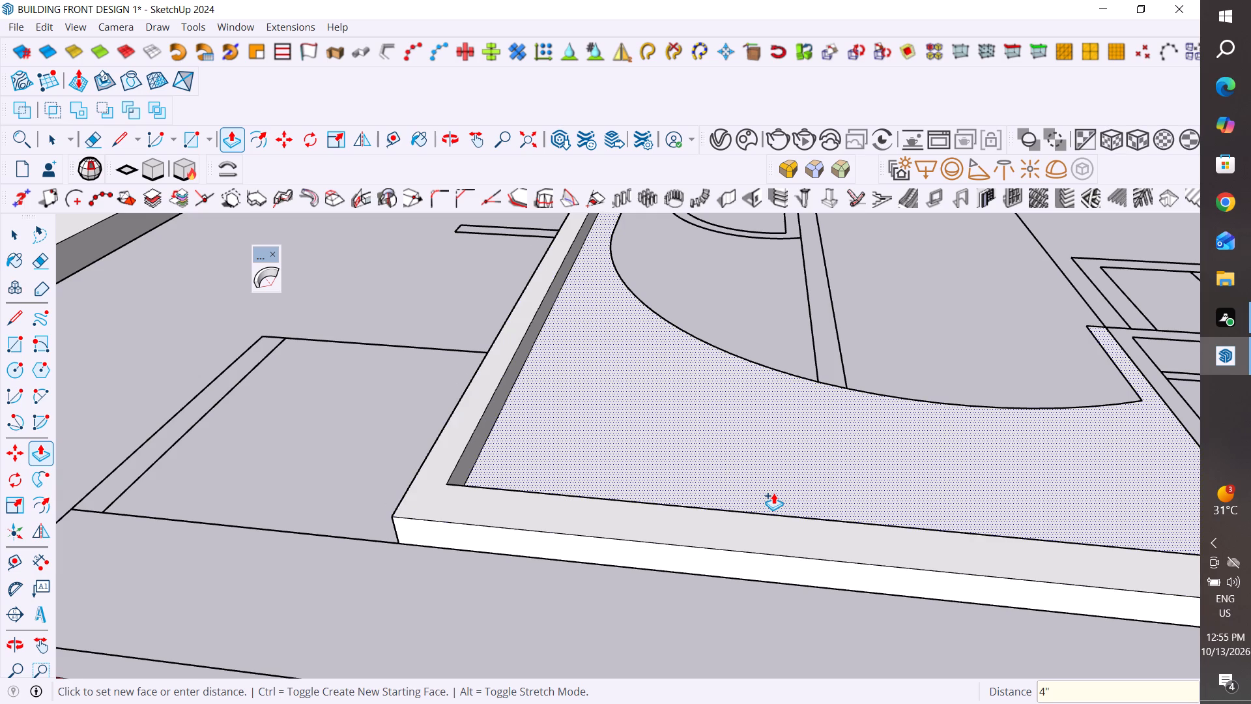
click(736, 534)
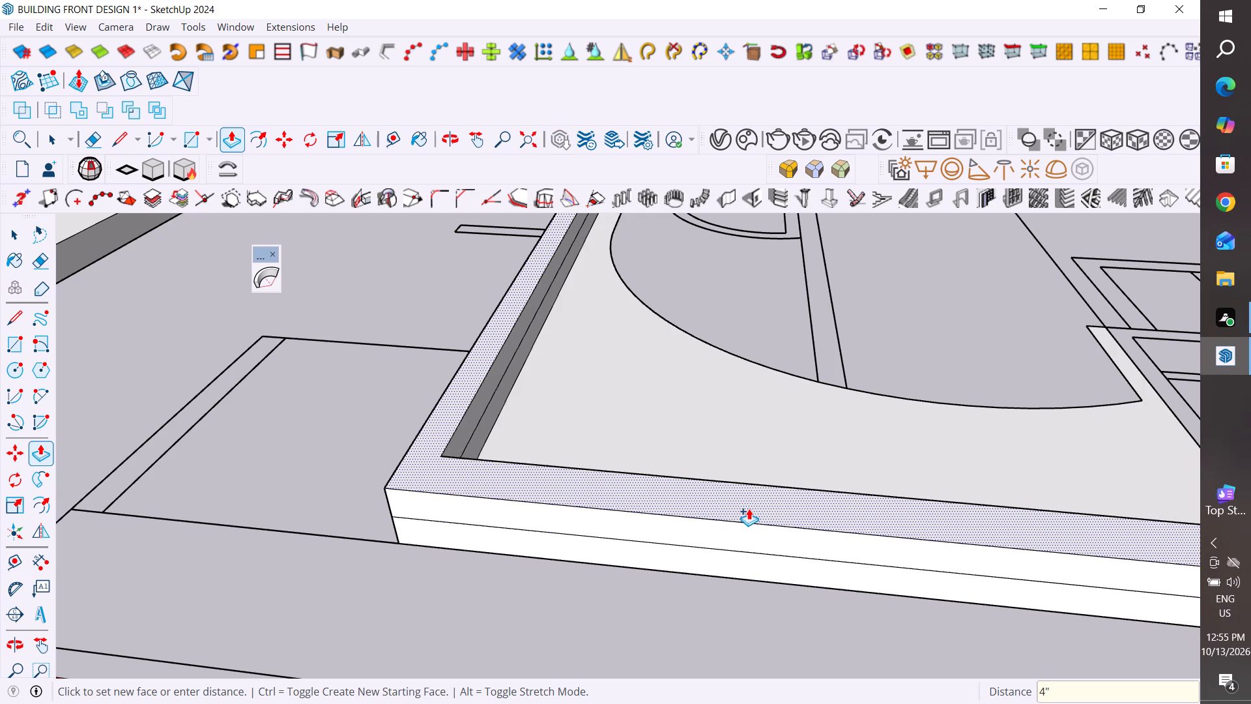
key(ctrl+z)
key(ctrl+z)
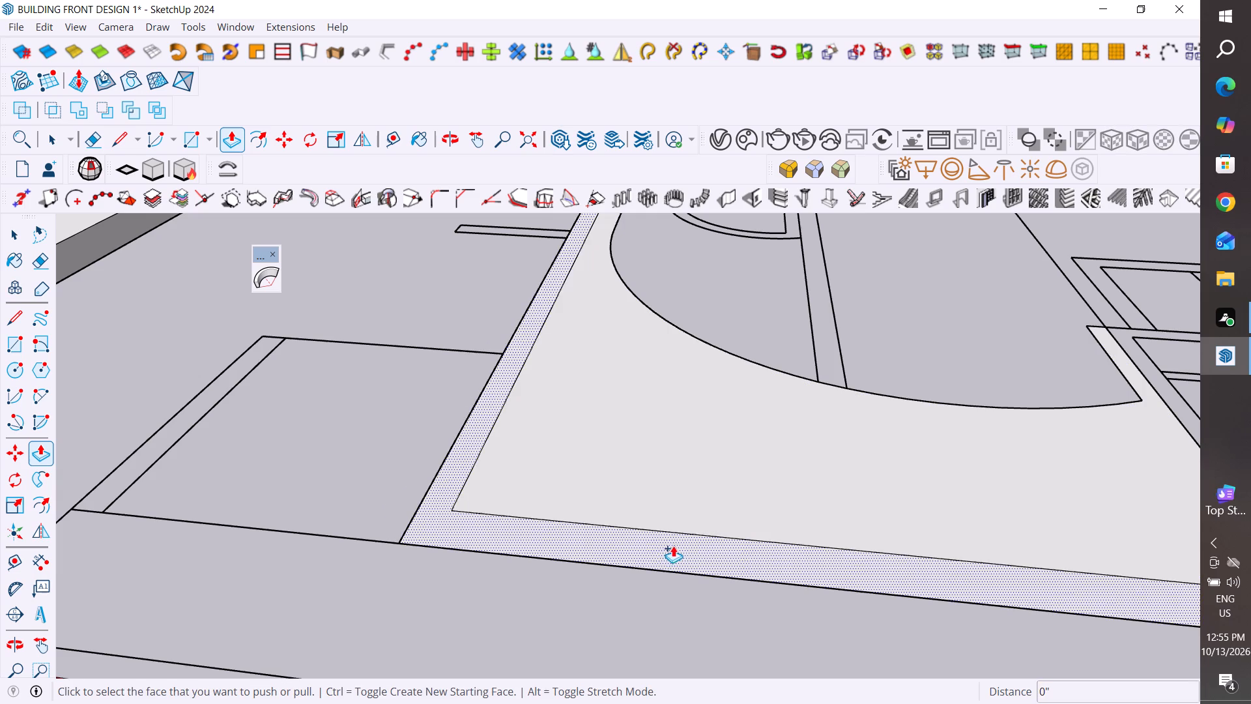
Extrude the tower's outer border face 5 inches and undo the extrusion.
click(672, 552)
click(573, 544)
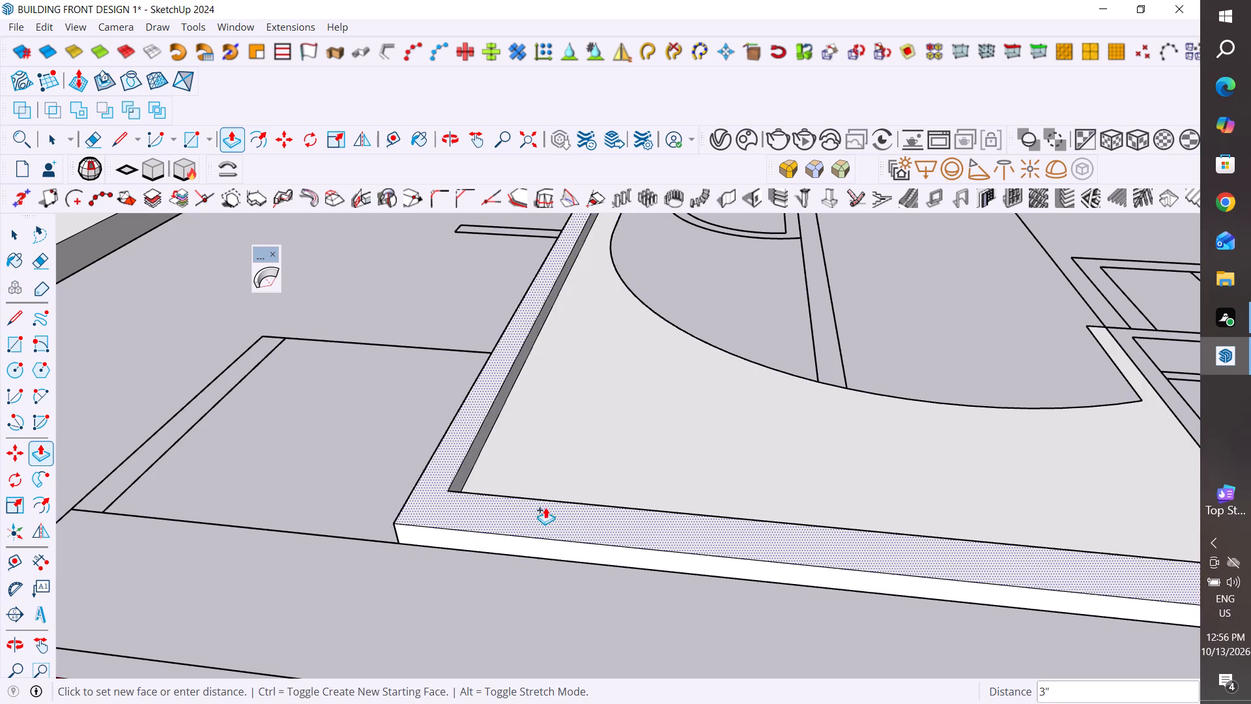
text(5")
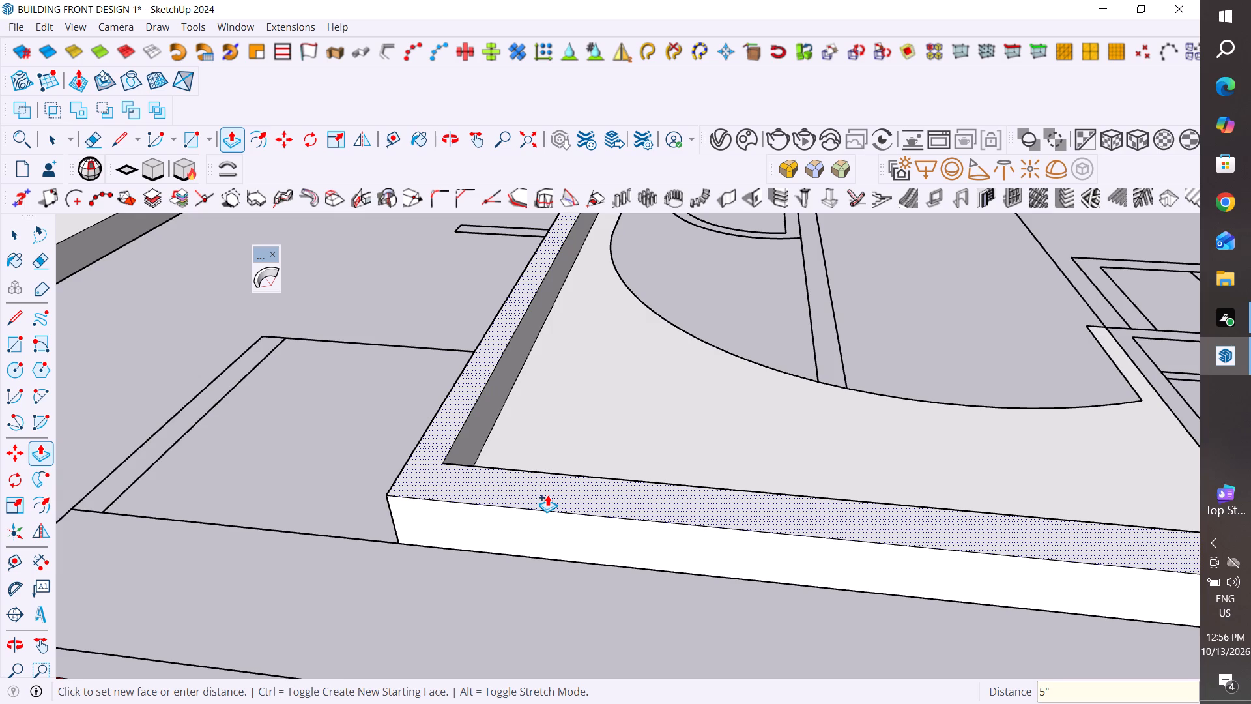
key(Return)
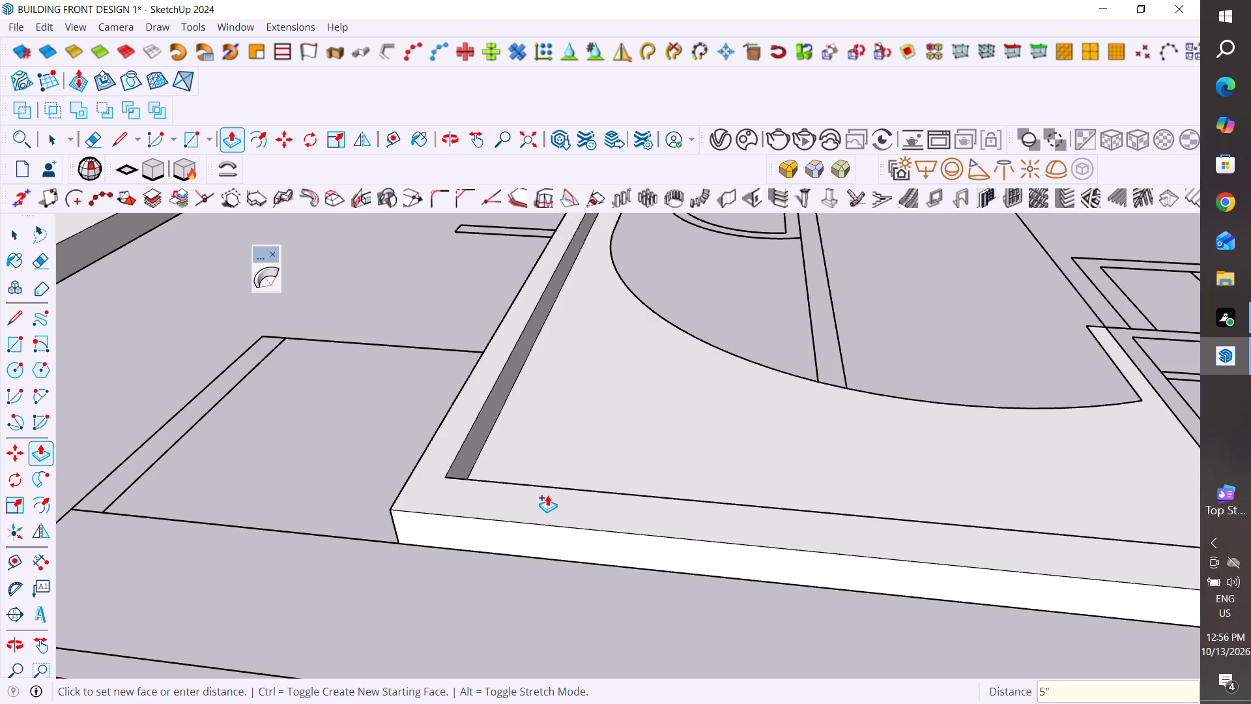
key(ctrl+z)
Extrude the tower's outer border face by 6 inches.
click(547, 531)
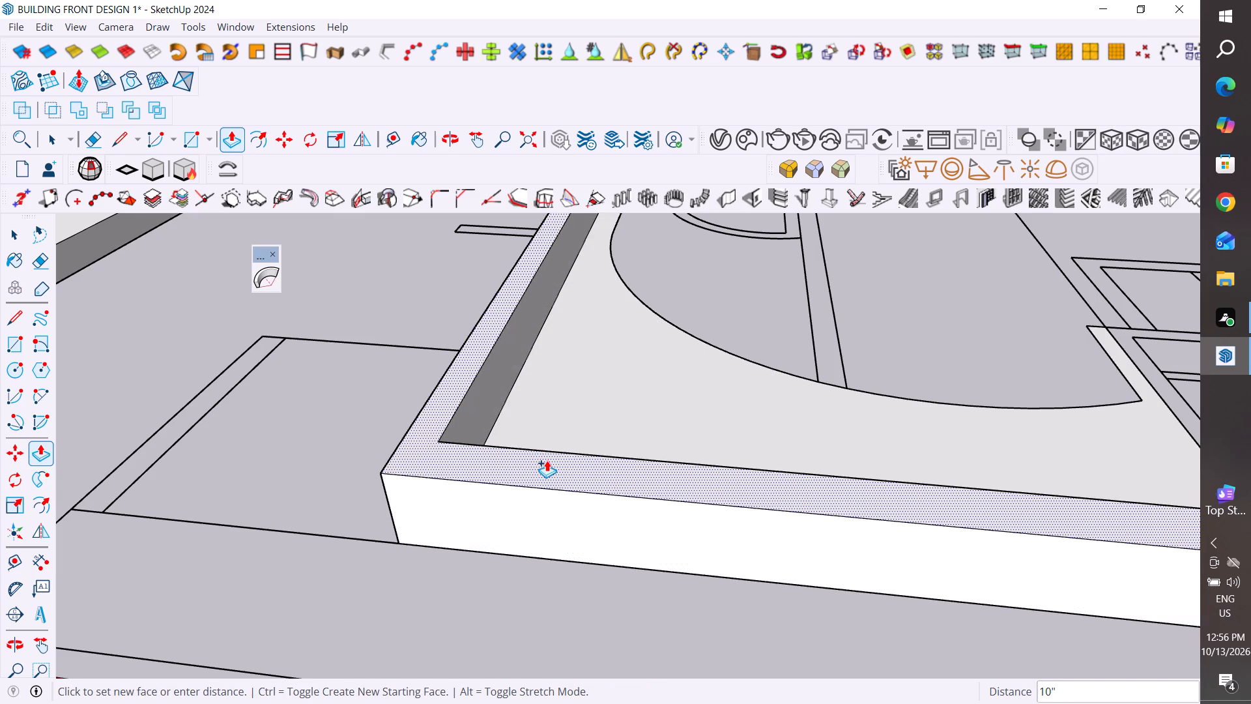
text(6")
key(Return)
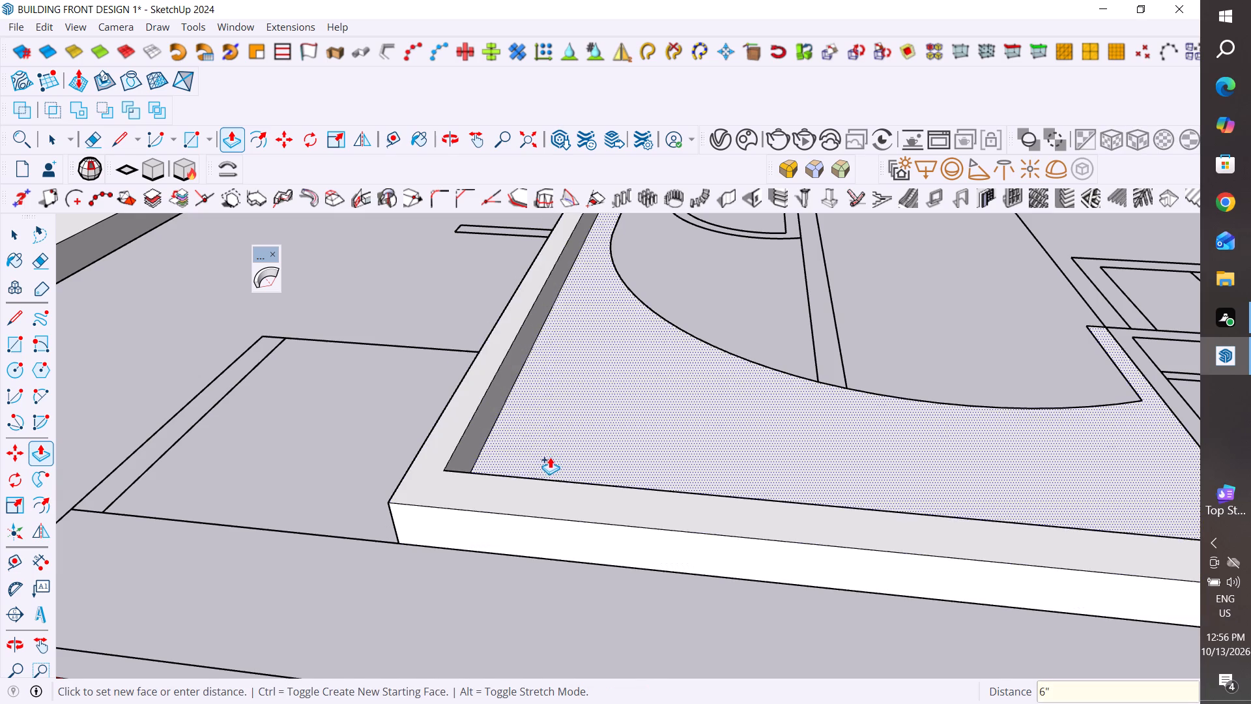
click(16, 239)
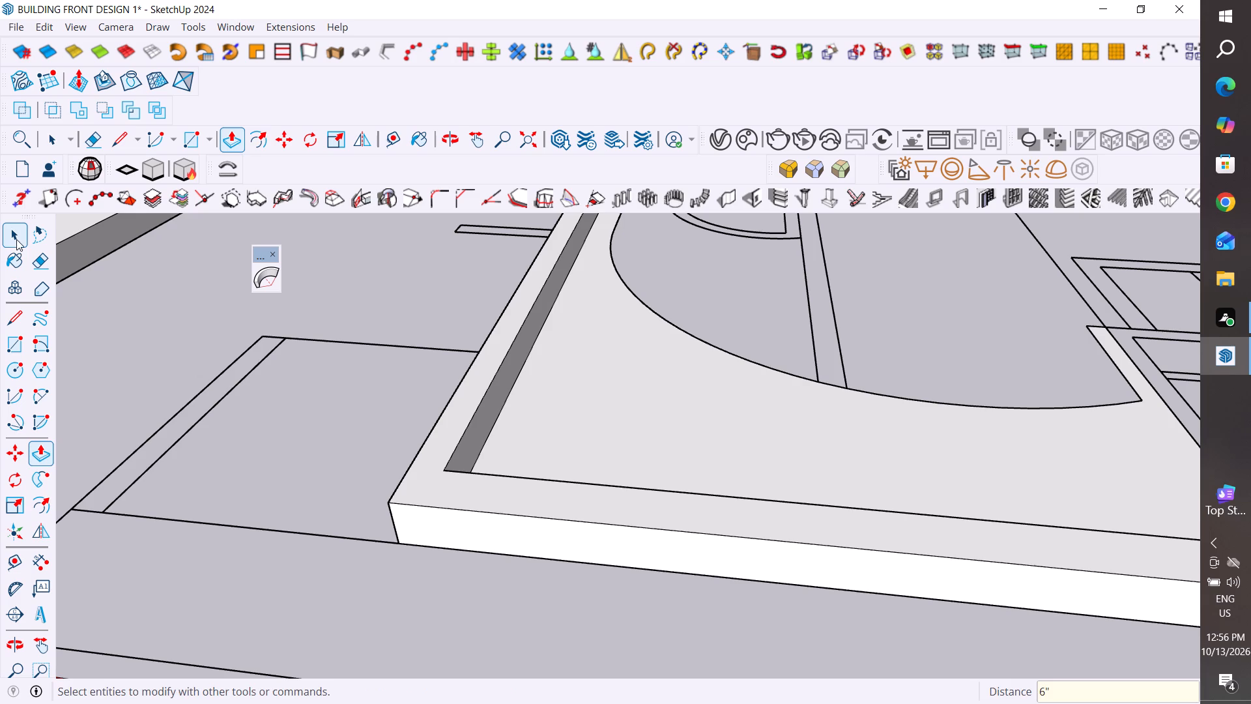
click(342, 409)
Delete the curved face at the tower's base, inside the extruded border.
scroll(755, 394, down, 7)
middle_drag(573, 439, 562, 703)
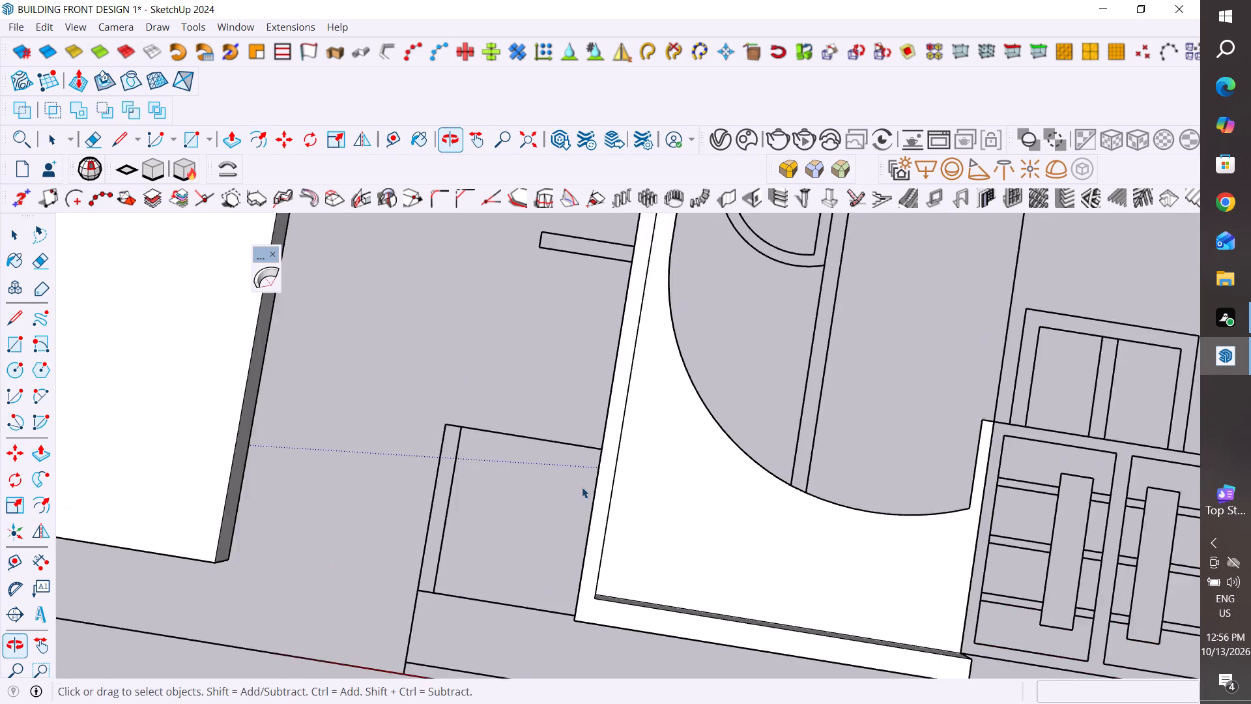
scroll(581, 487, down, 6)
middle_drag(681, 520, 760, 477)
scroll(703, 536, down, 5)
click(716, 524)
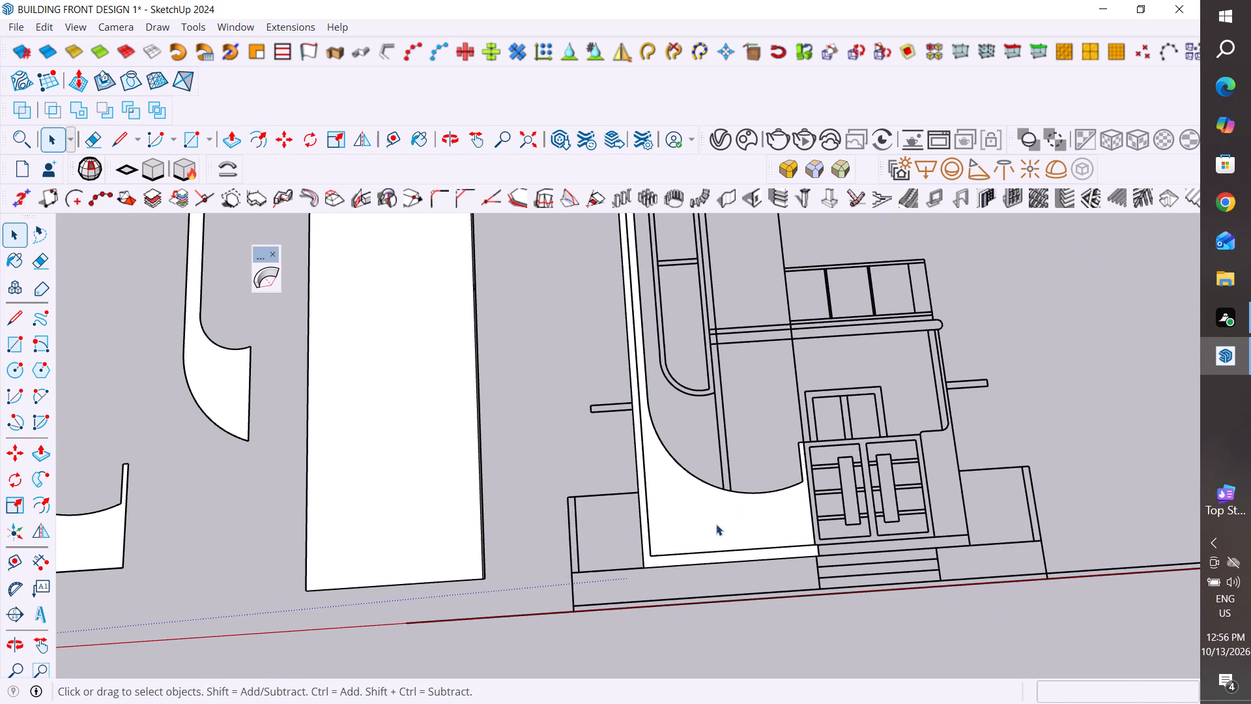
scroll(698, 517, down, 6)
middle_drag(745, 598, 736, 604)
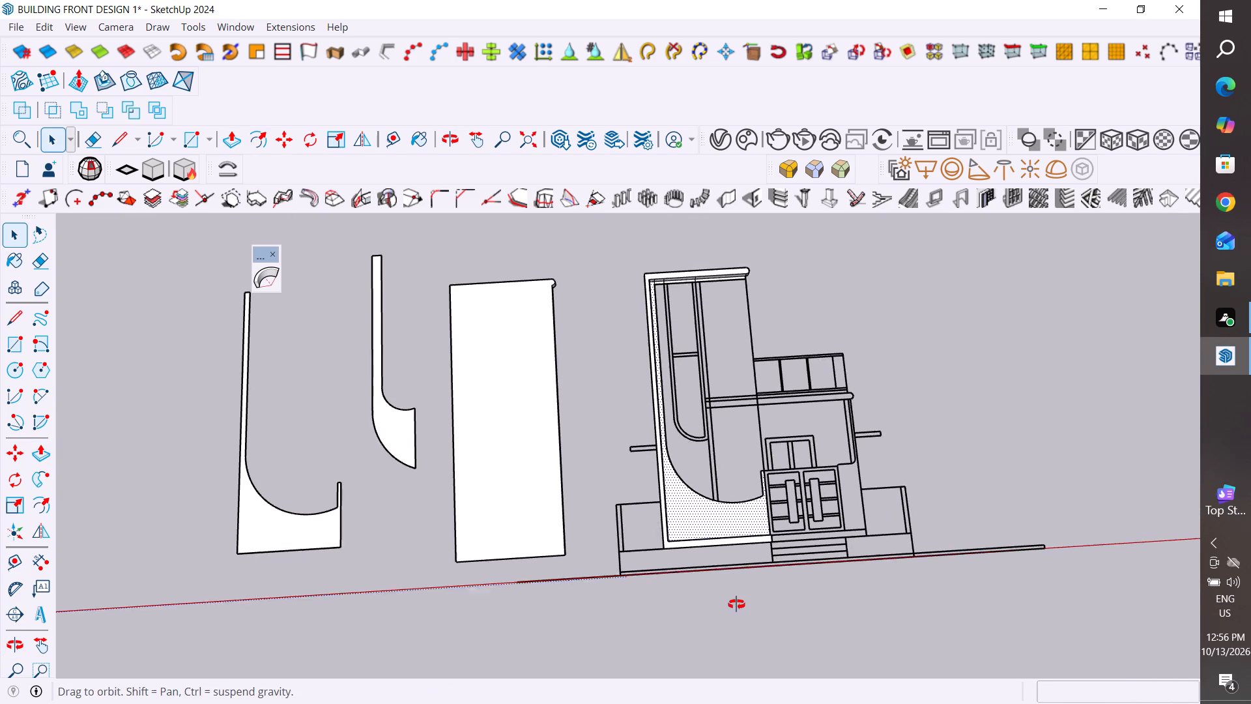
middle_drag(736, 604, 727, 603)
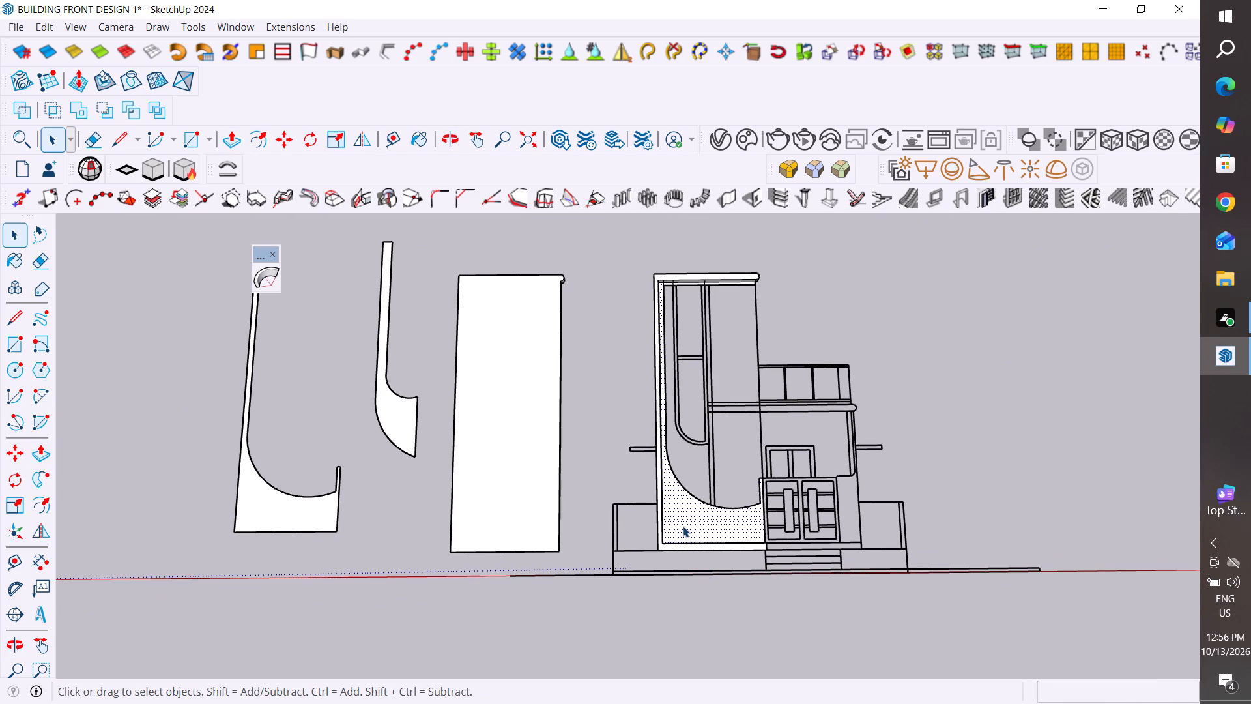
key(Delete)
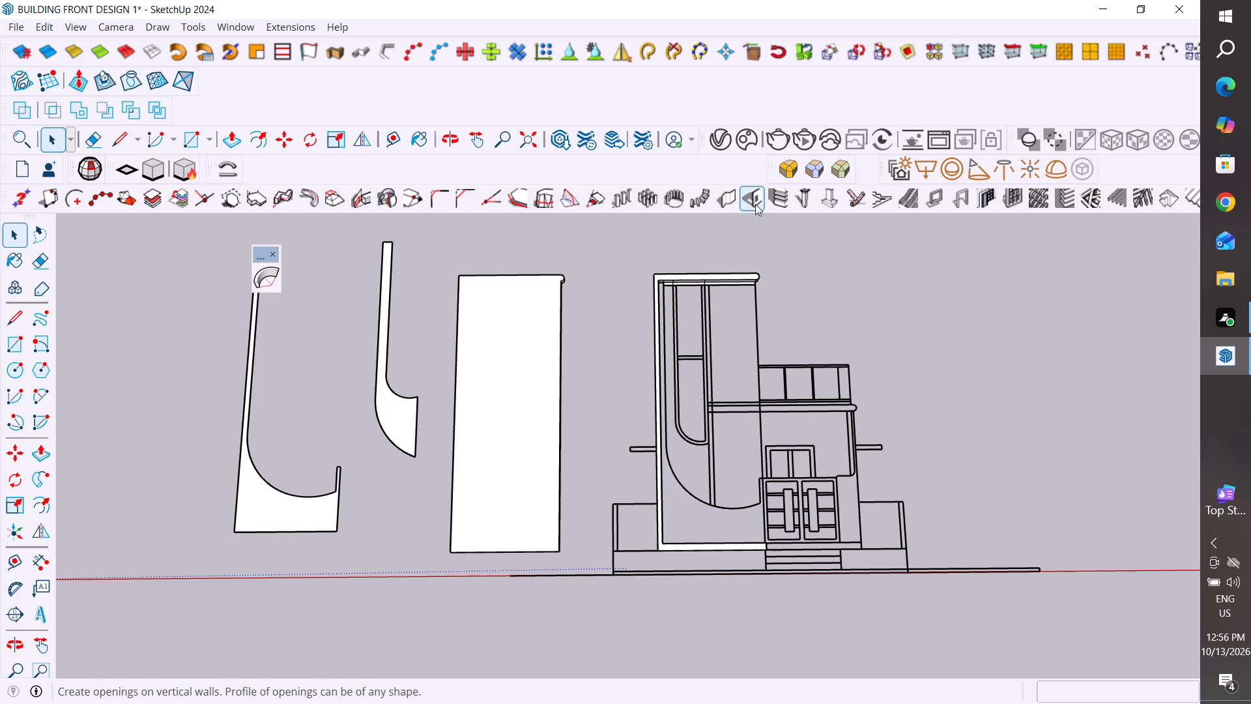
Delete the three thin strip faces directly below the tower's extruded top border.
scroll(657, 304, up, 15)
scroll(721, 278, up, 8)
click(592, 317)
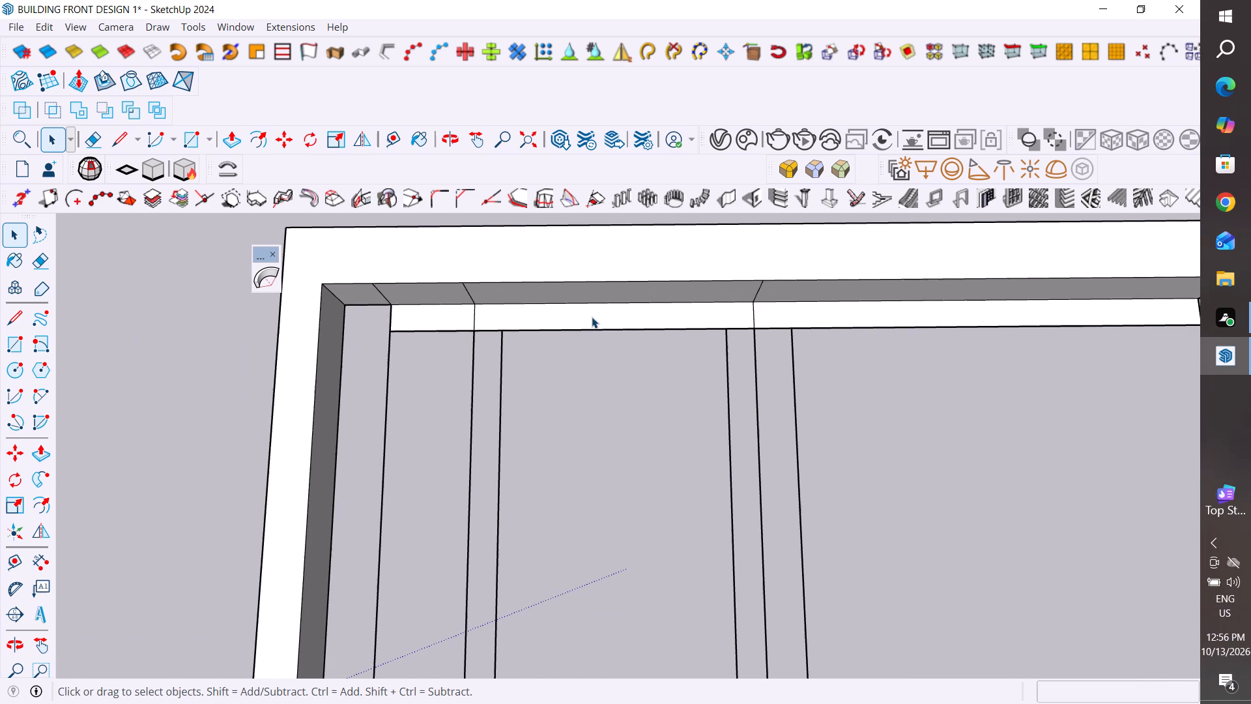
key(Delete)
click(422, 324)
key(Delete)
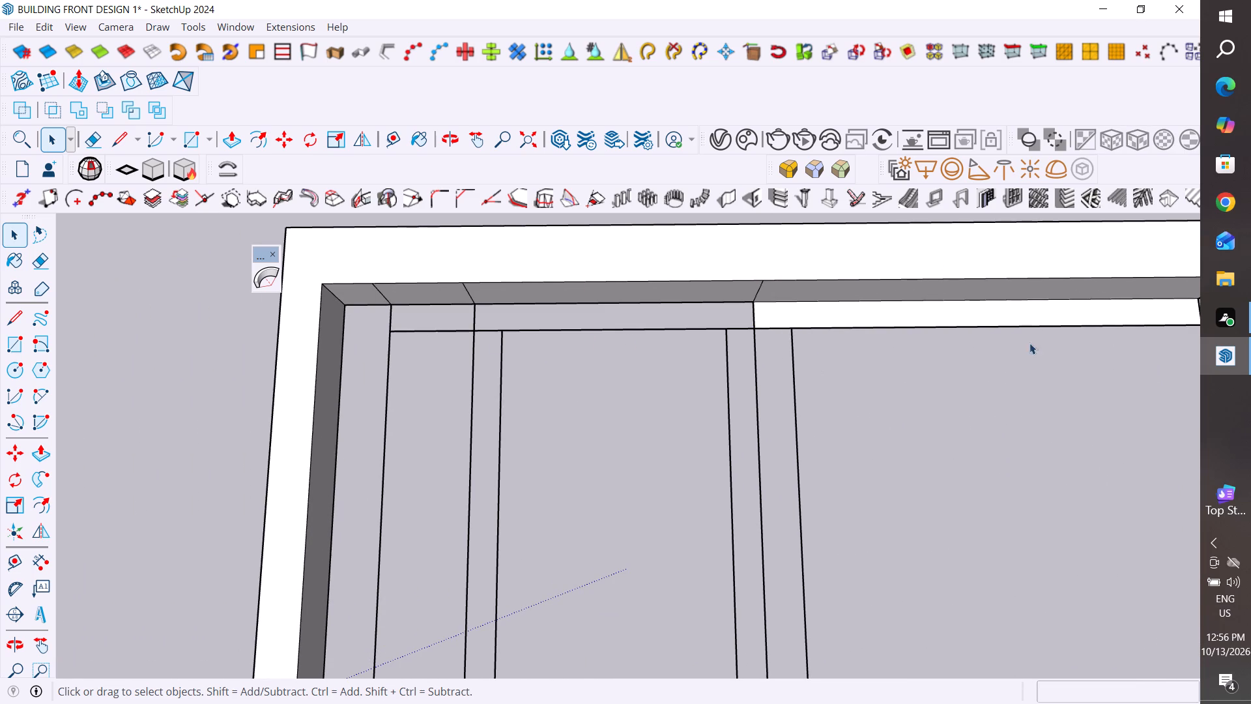
click(989, 312)
key(Delete)
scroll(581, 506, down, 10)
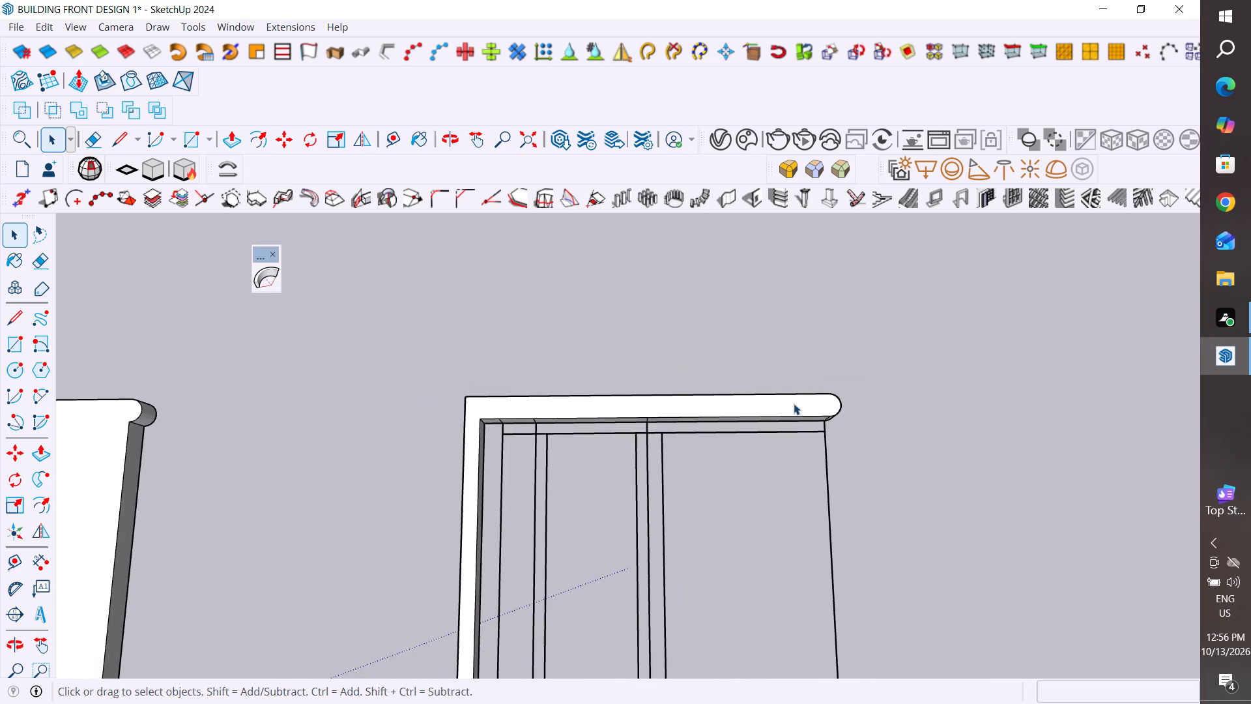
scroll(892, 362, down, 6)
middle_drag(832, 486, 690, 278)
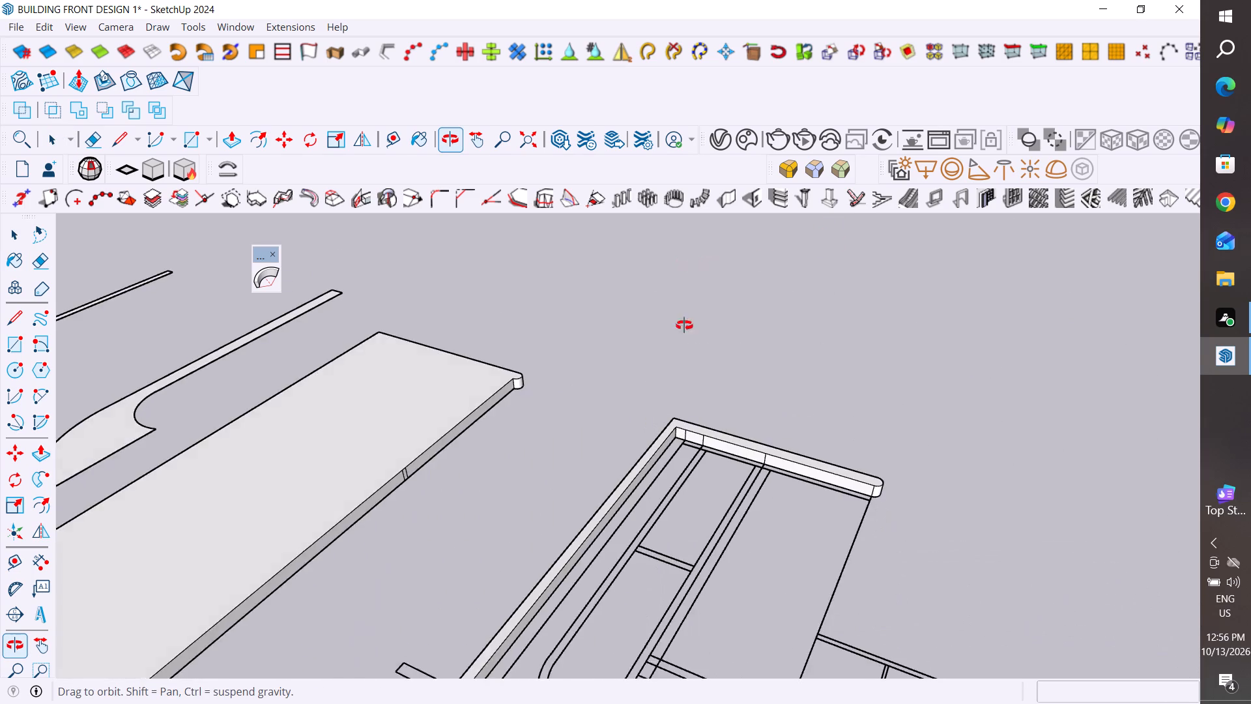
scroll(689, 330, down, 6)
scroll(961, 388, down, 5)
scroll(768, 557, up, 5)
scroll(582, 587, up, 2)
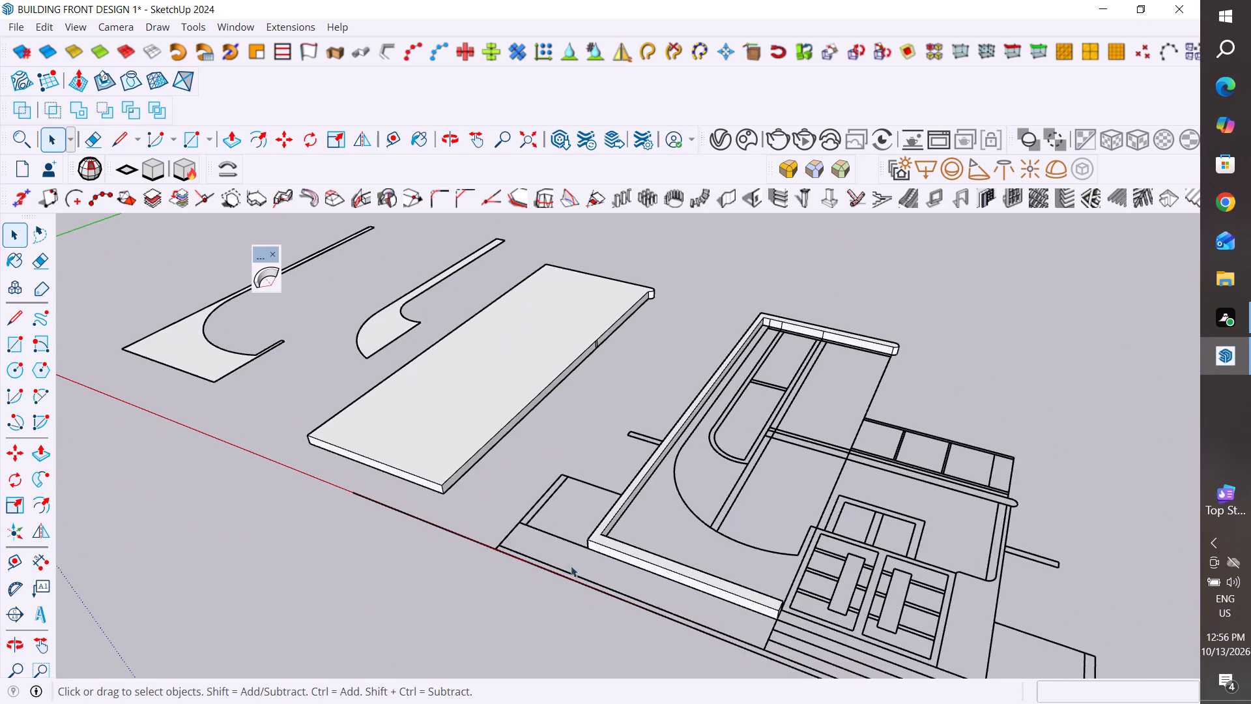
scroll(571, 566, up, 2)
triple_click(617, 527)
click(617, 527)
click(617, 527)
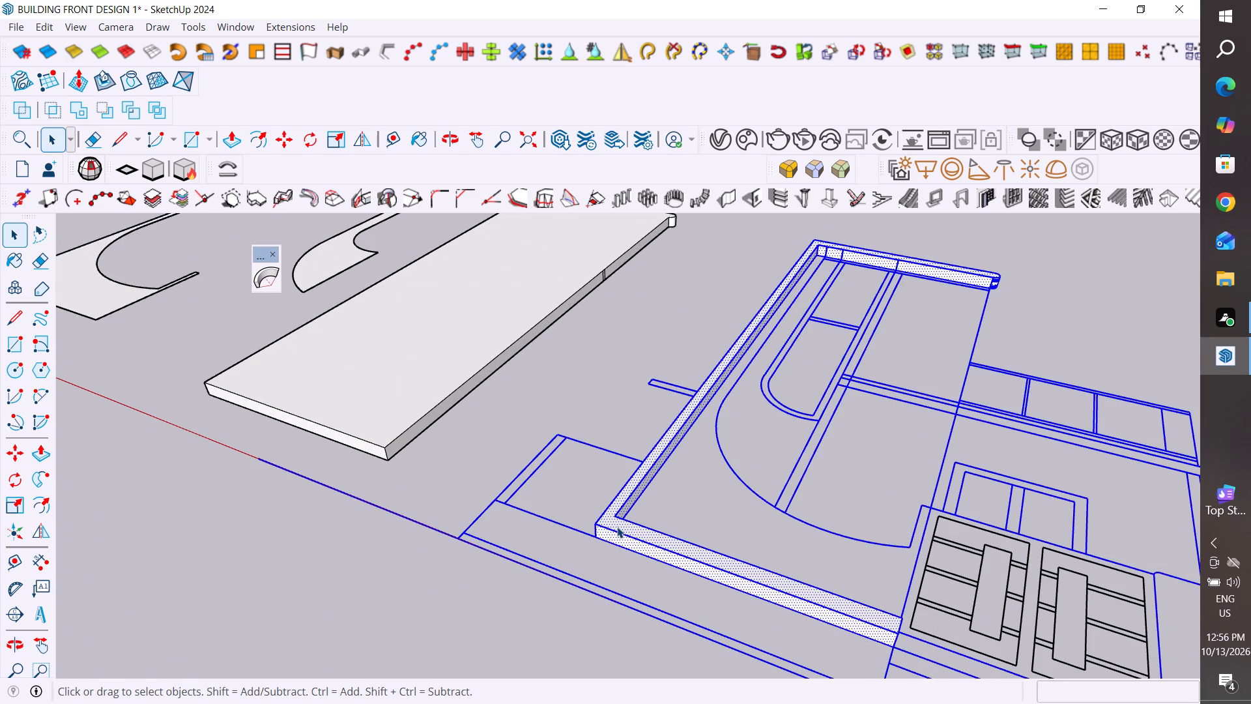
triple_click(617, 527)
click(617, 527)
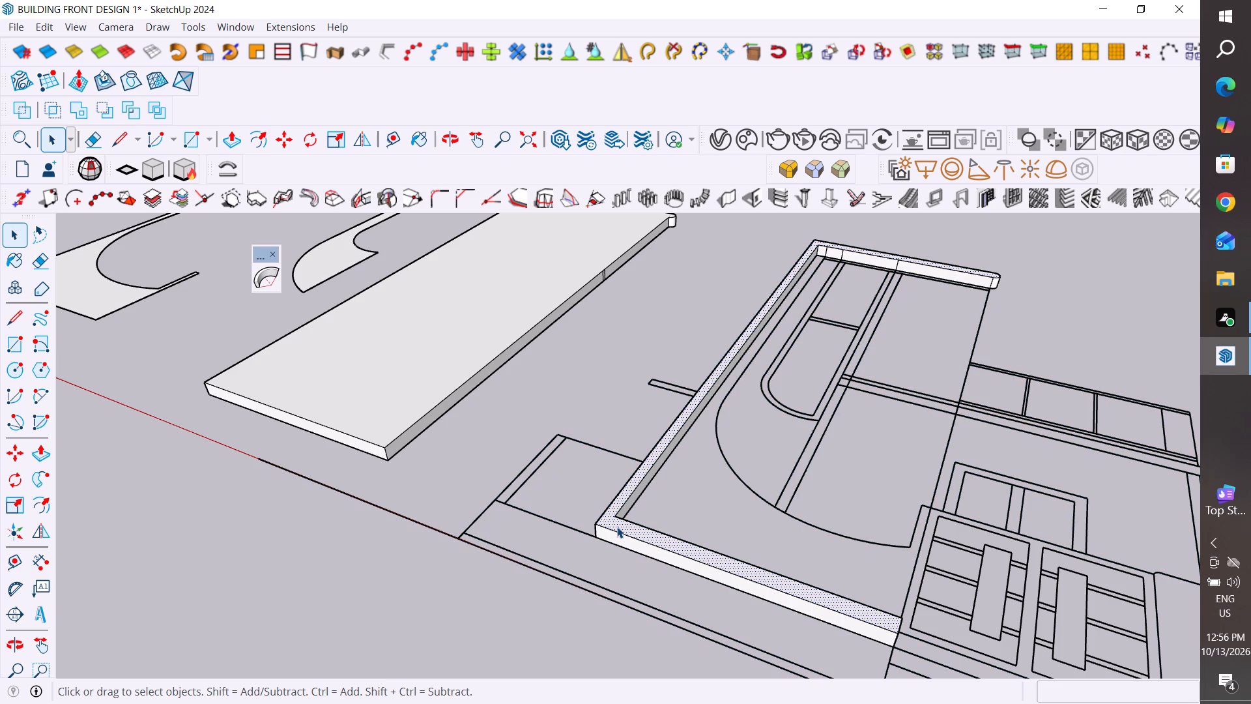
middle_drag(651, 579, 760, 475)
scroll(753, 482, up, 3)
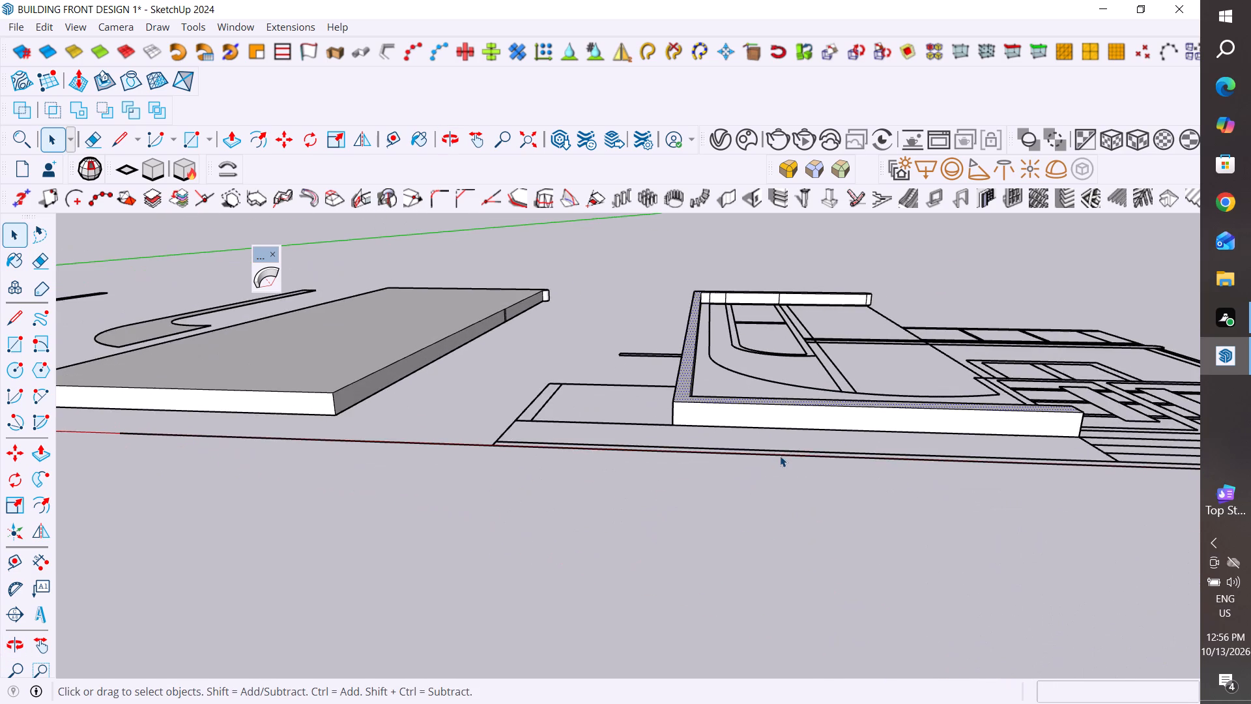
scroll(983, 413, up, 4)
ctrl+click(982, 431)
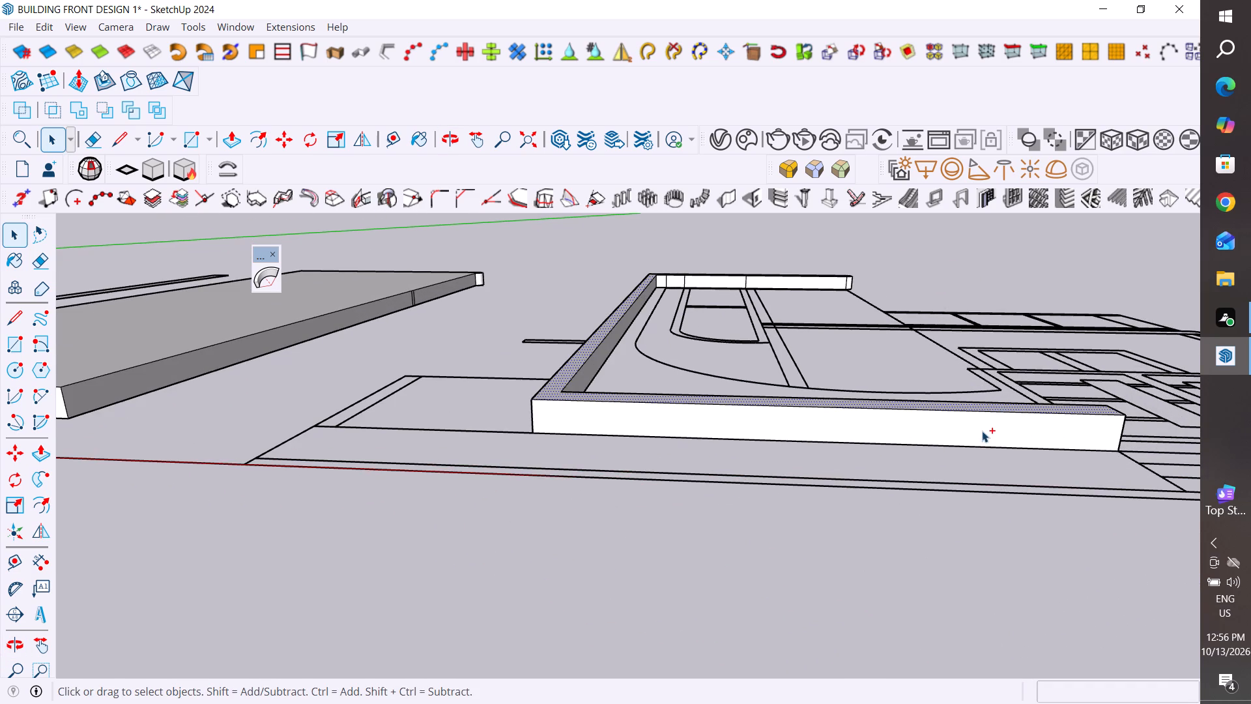
Delete the three short dividing edges on the outer side face of the border's long vertical leg.
scroll(775, 515, down, 4)
middle_drag(678, 518, 1048, 529)
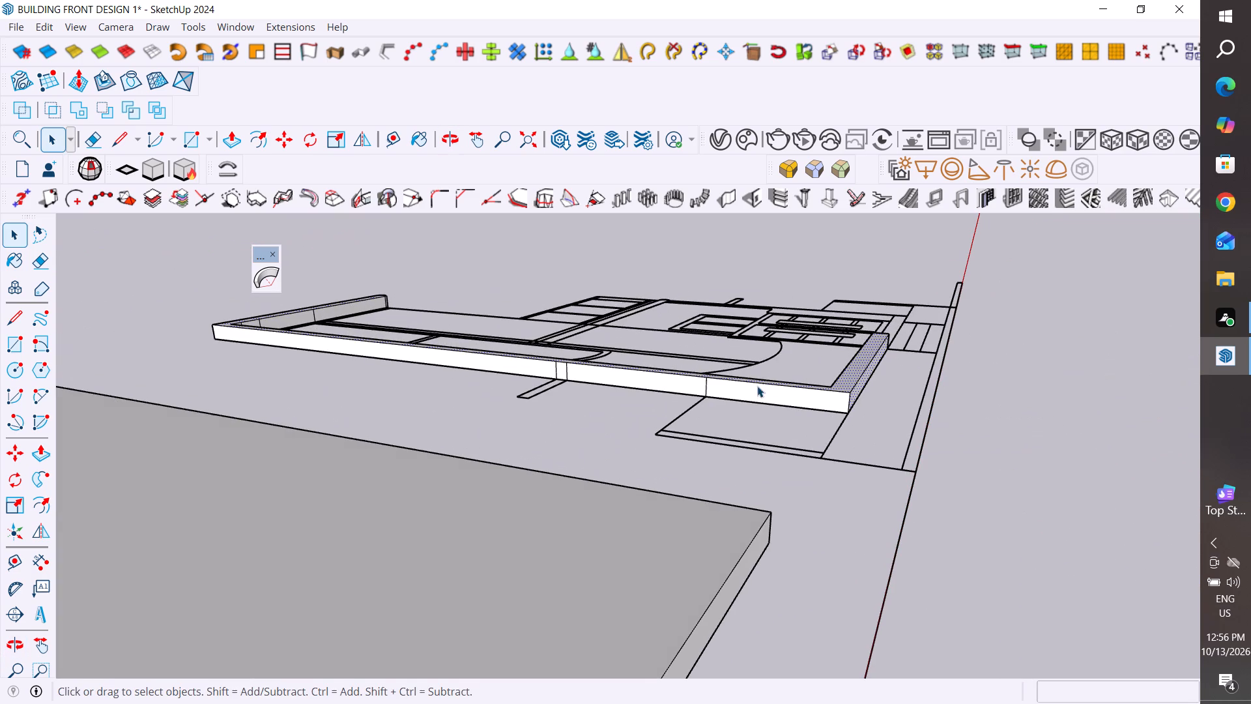
scroll(674, 376, up, 4)
middle_drag(714, 433, 884, 435)
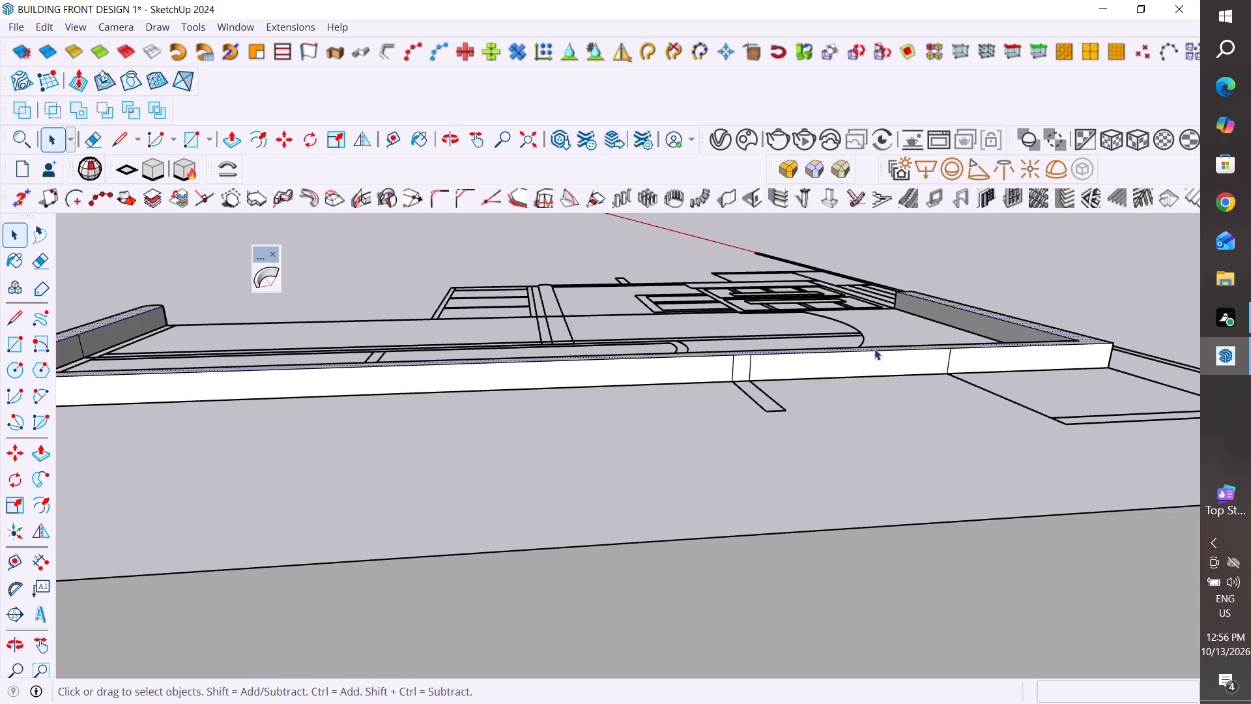
click(947, 361)
key(Delete)
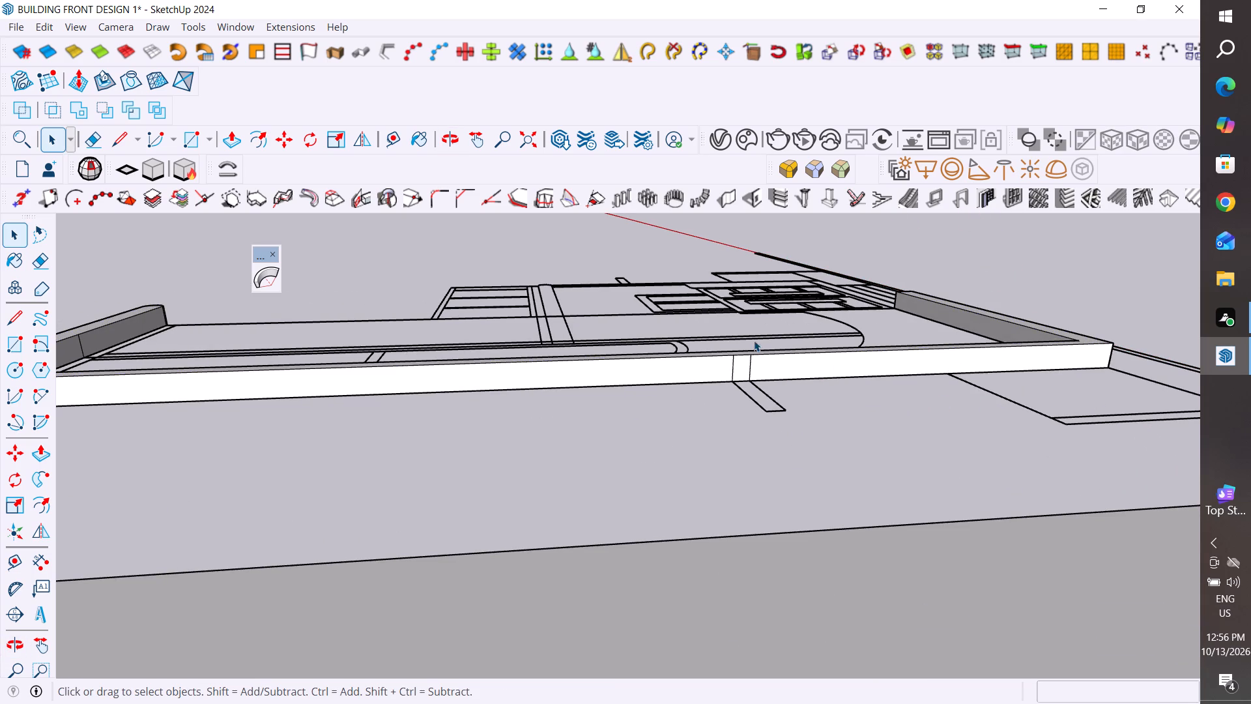
click(751, 362)
key(Delete)
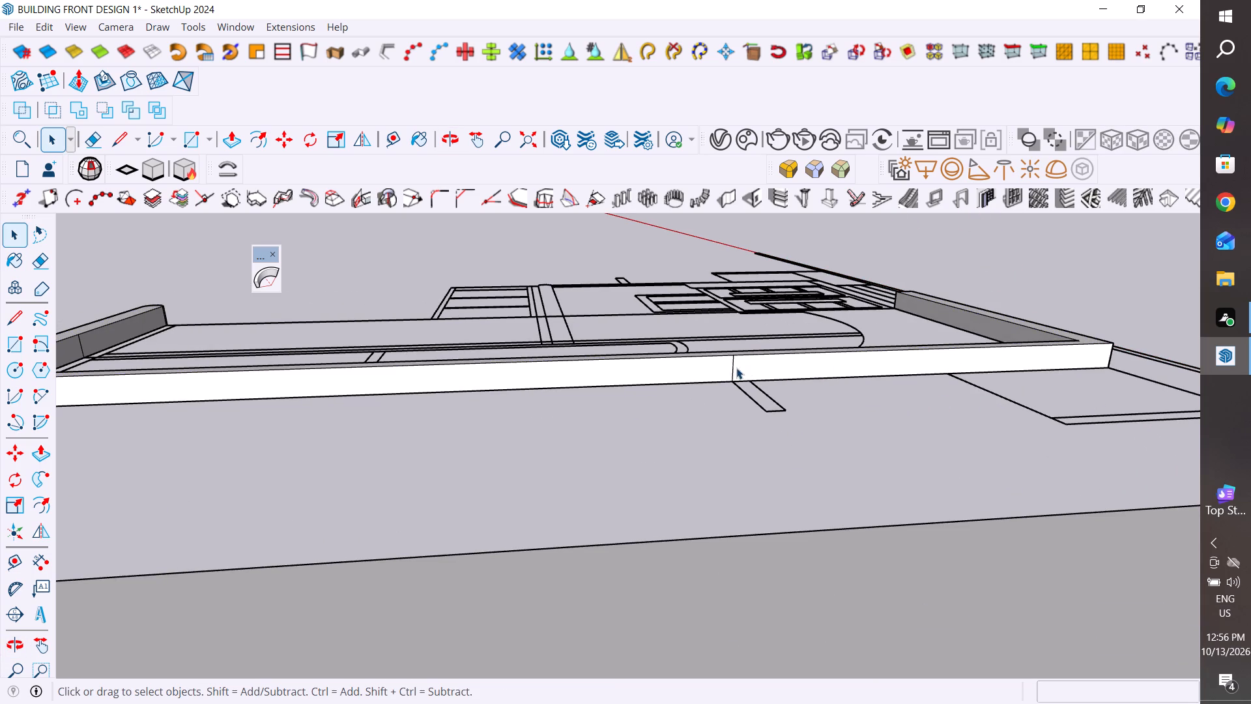
click(732, 369)
key(Delete)
Delete the three short dividing edges on the inner side face of the tower's top border.
scroll(869, 387, down, 5)
middle_drag(274, 433, 346, 442)
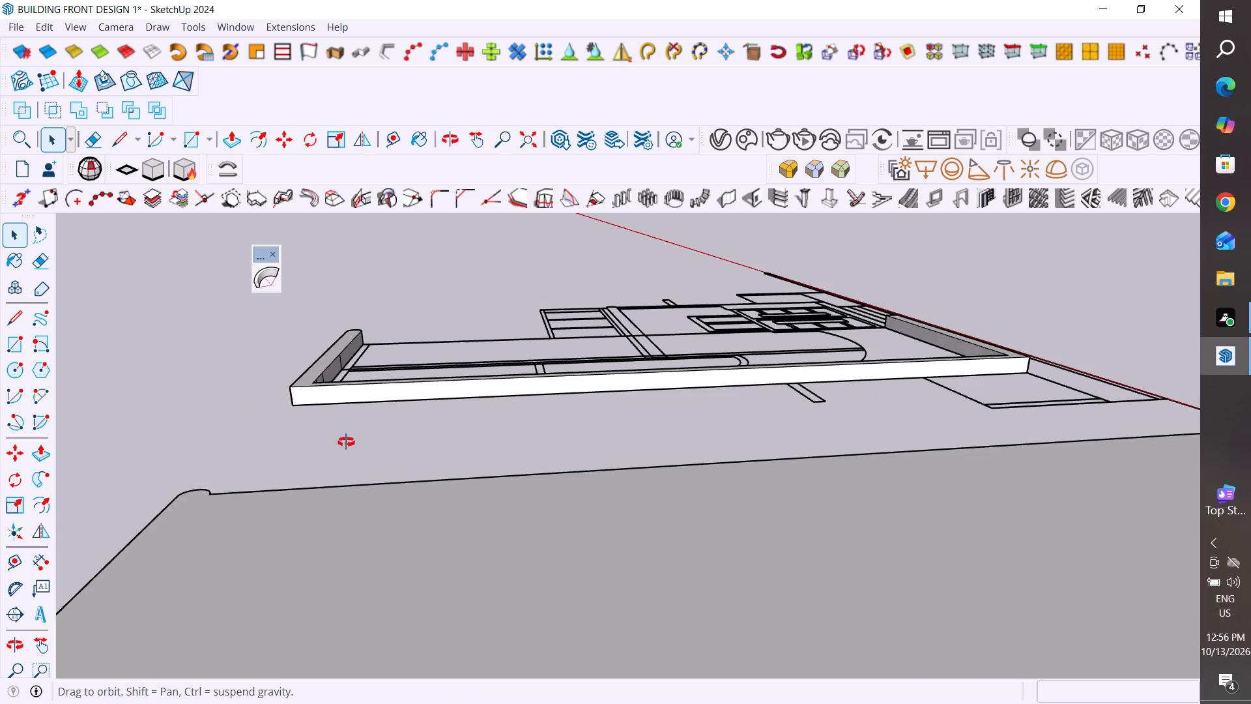
middle_drag(346, 442, 152, 614)
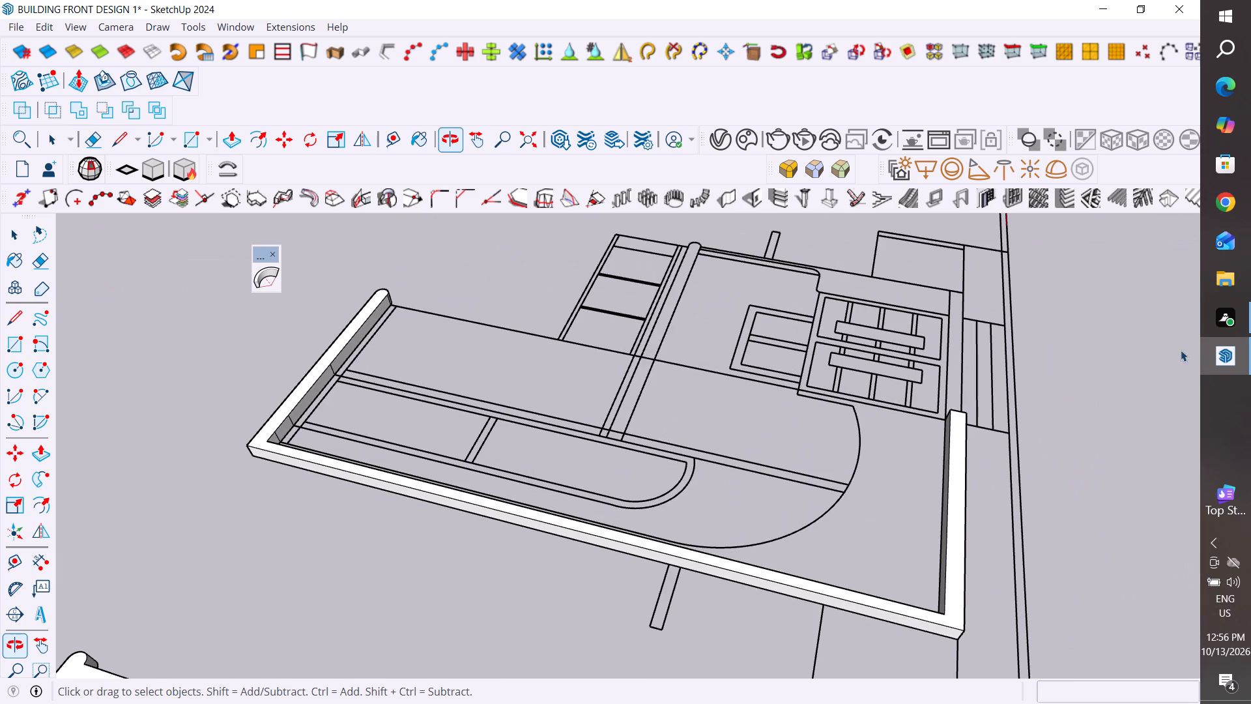
middle_drag(833, 411, 370, 561)
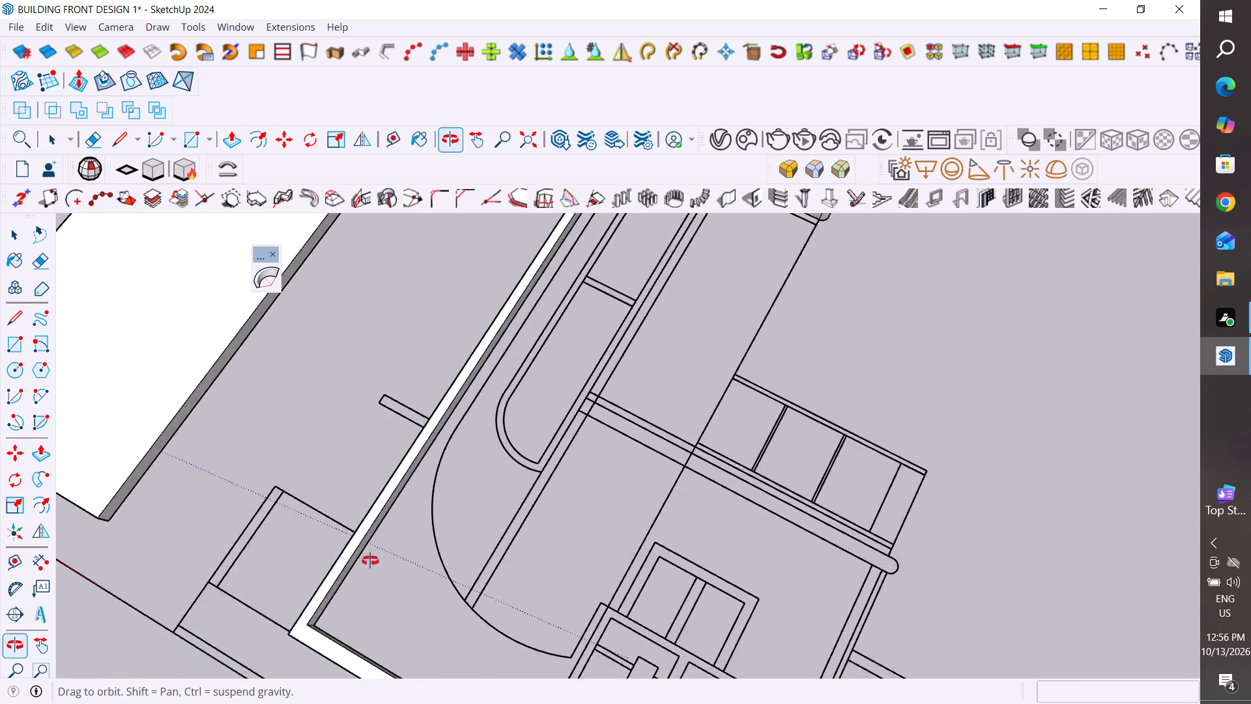
middle_drag(370, 561, 449, 462)
scroll(452, 521, down, 6)
scroll(525, 289, up, 10)
scroll(534, 355, up, 2)
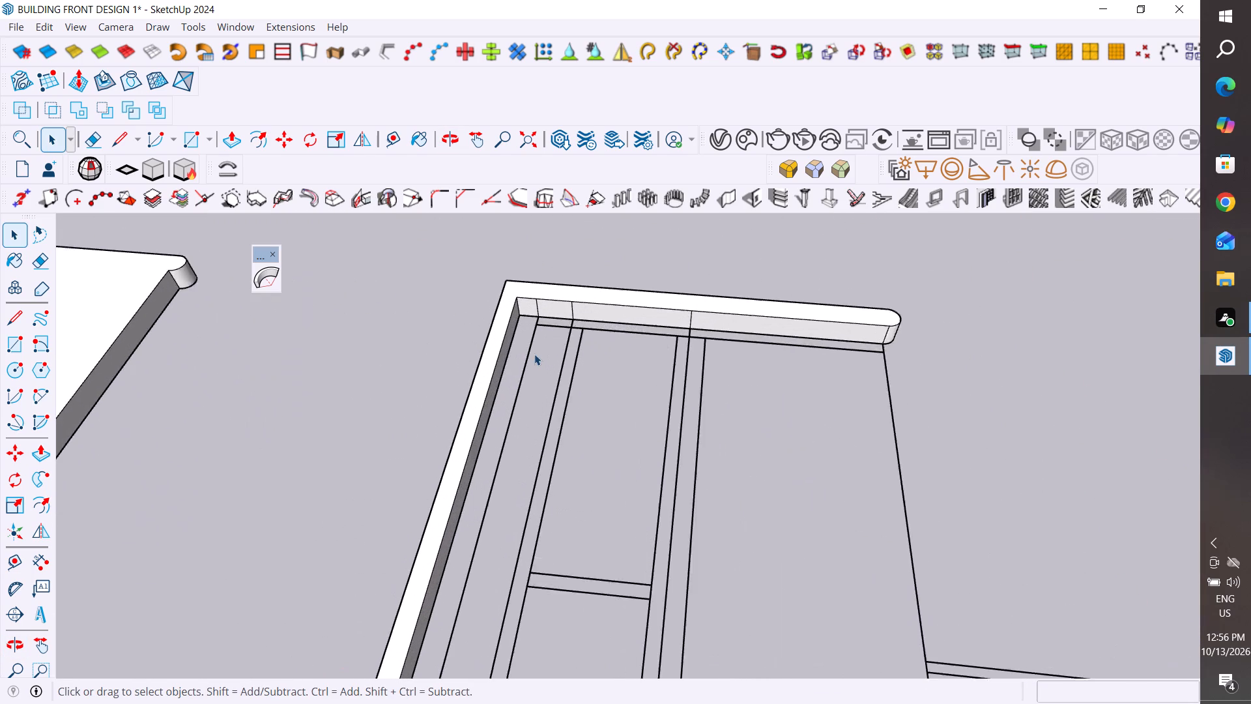
scroll(534, 354, up, 2)
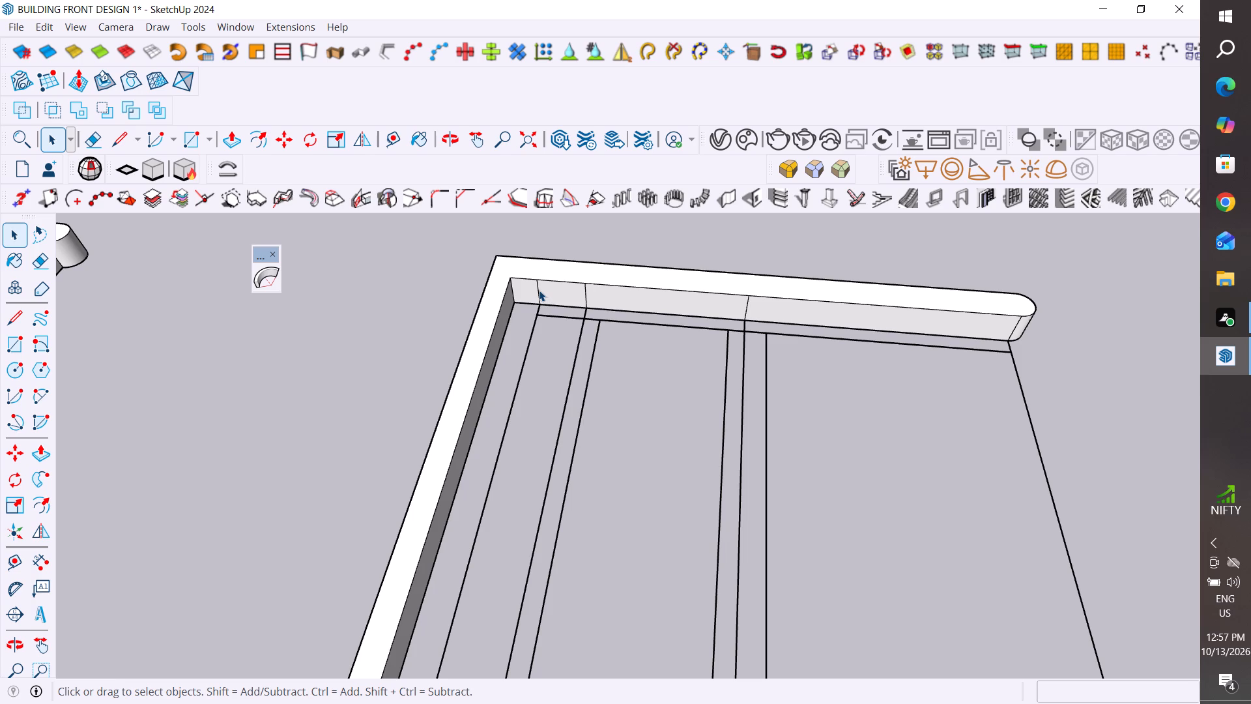
click(538, 291)
key(Delete)
click(587, 304)
key(Delete)
click(745, 301)
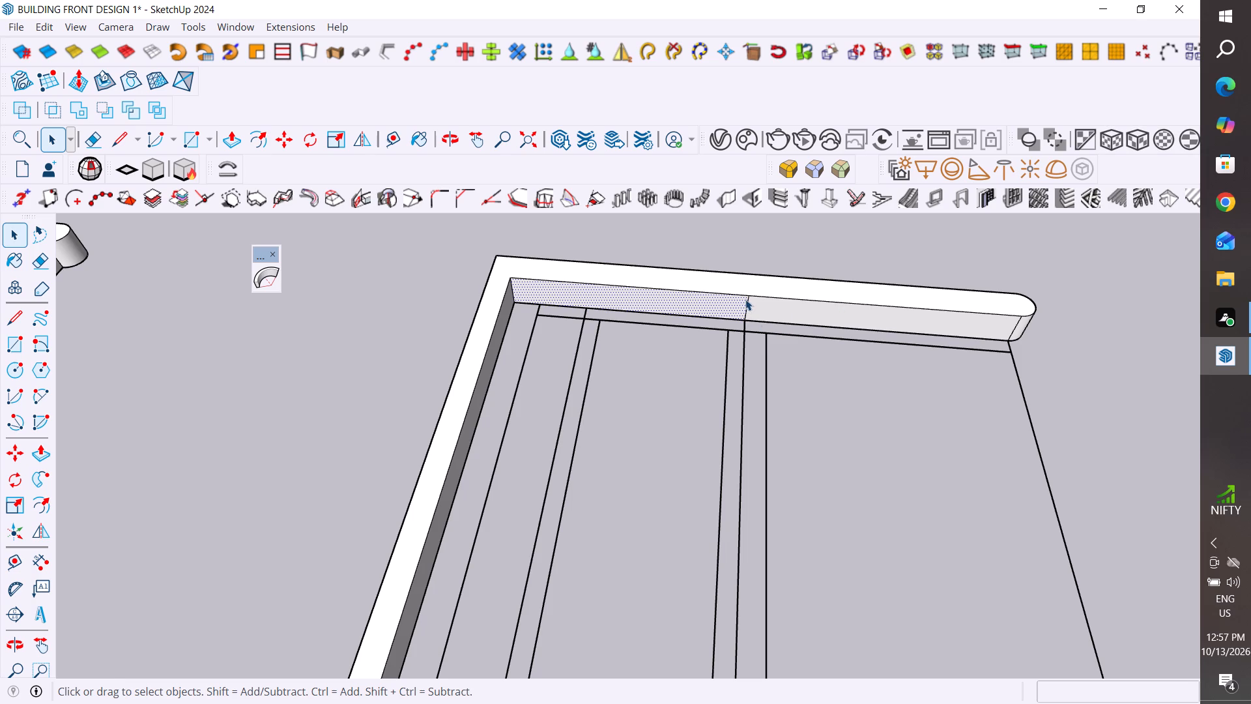
click(749, 301)
key(Delete)
Select the top border's inner side face with its edges, the border's front face and outer edges, and the long leg's inner side face.
triple_click(764, 310)
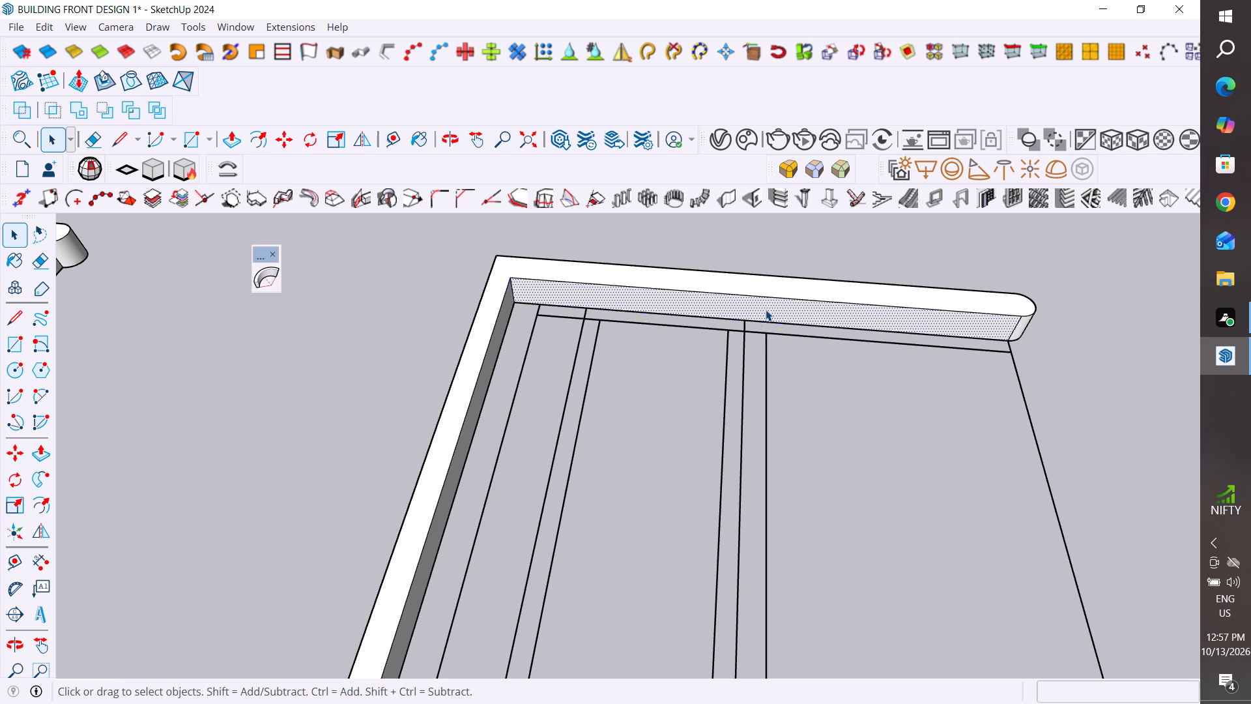
ctrl+click(797, 291)
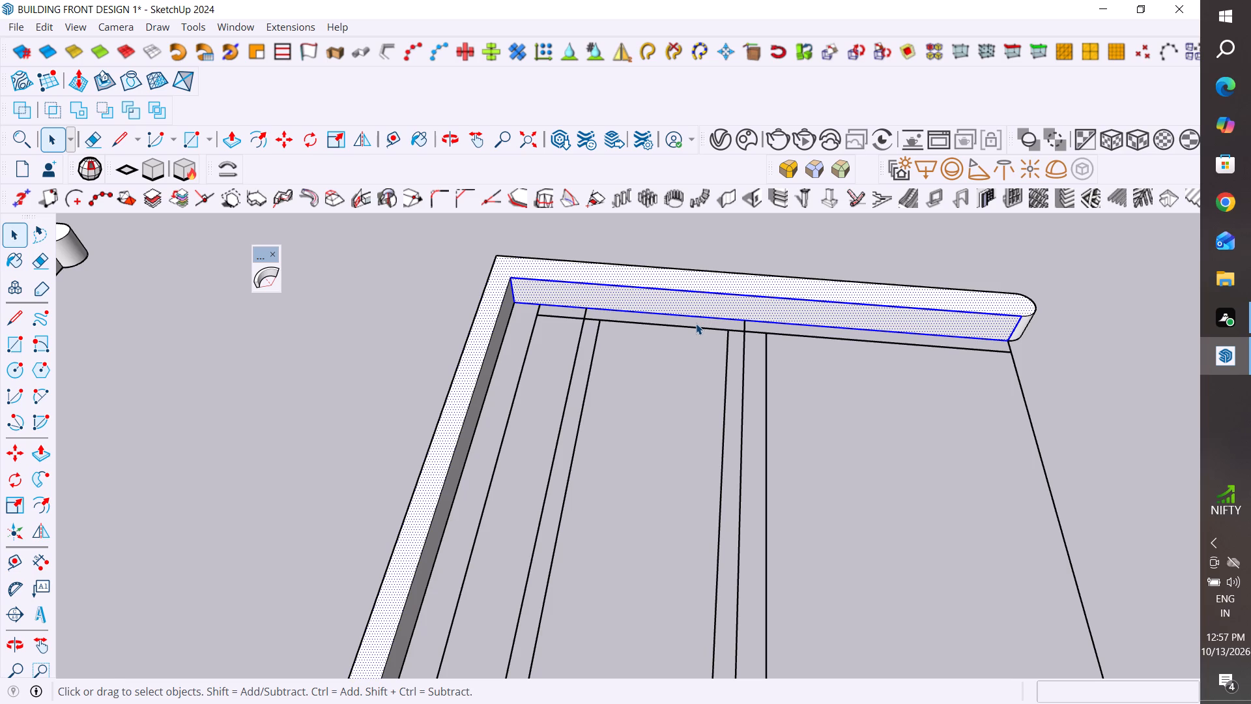
scroll(708, 322, down, 3)
scroll(524, 327, up, 4)
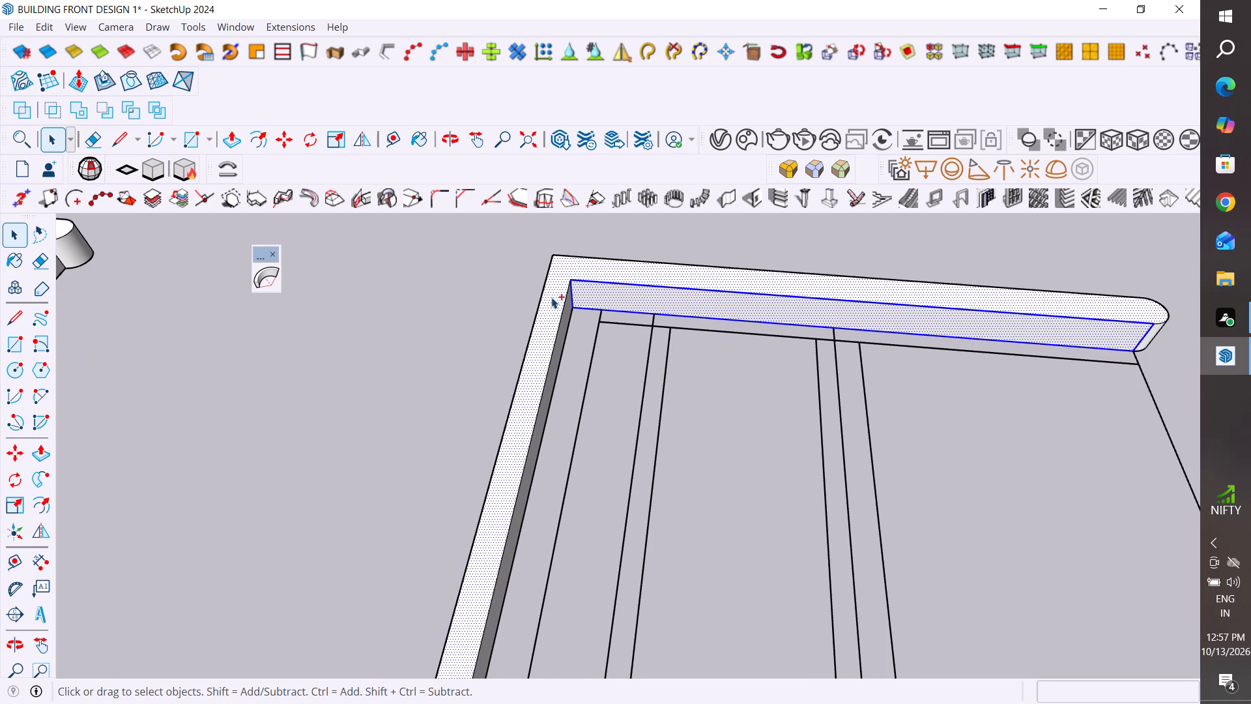
ctrl+click(551, 297)
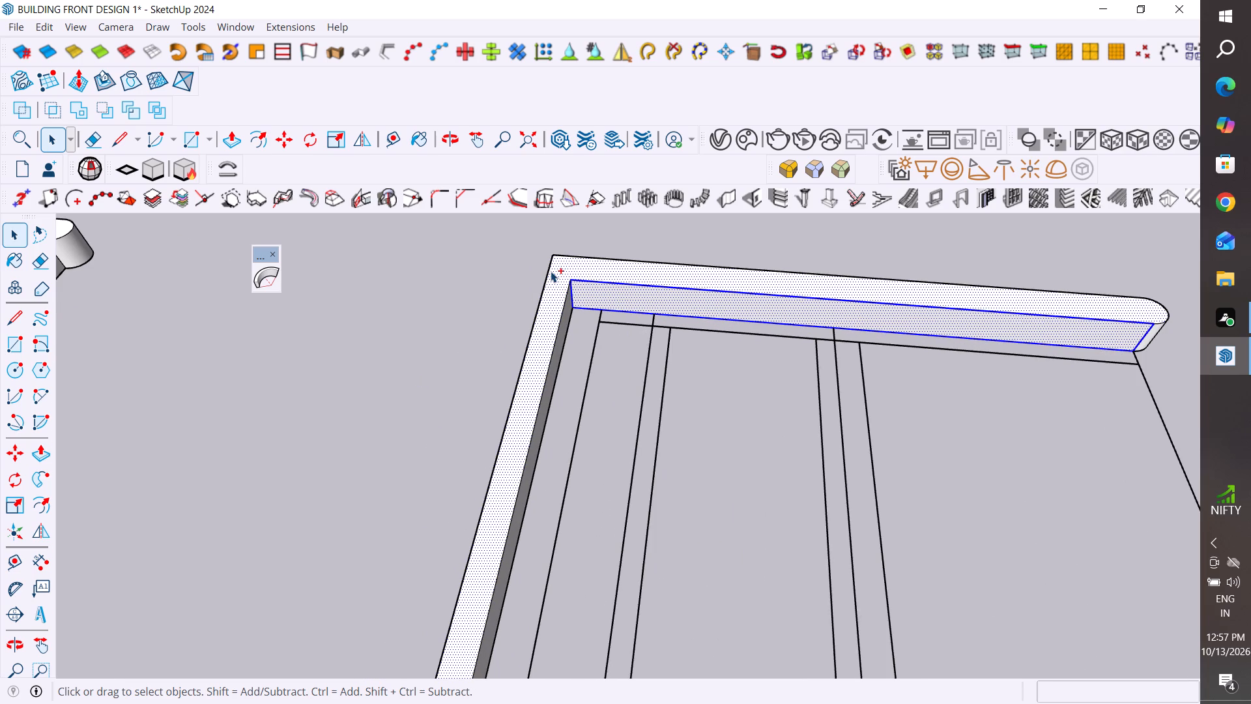
ctrl+click(551, 271)
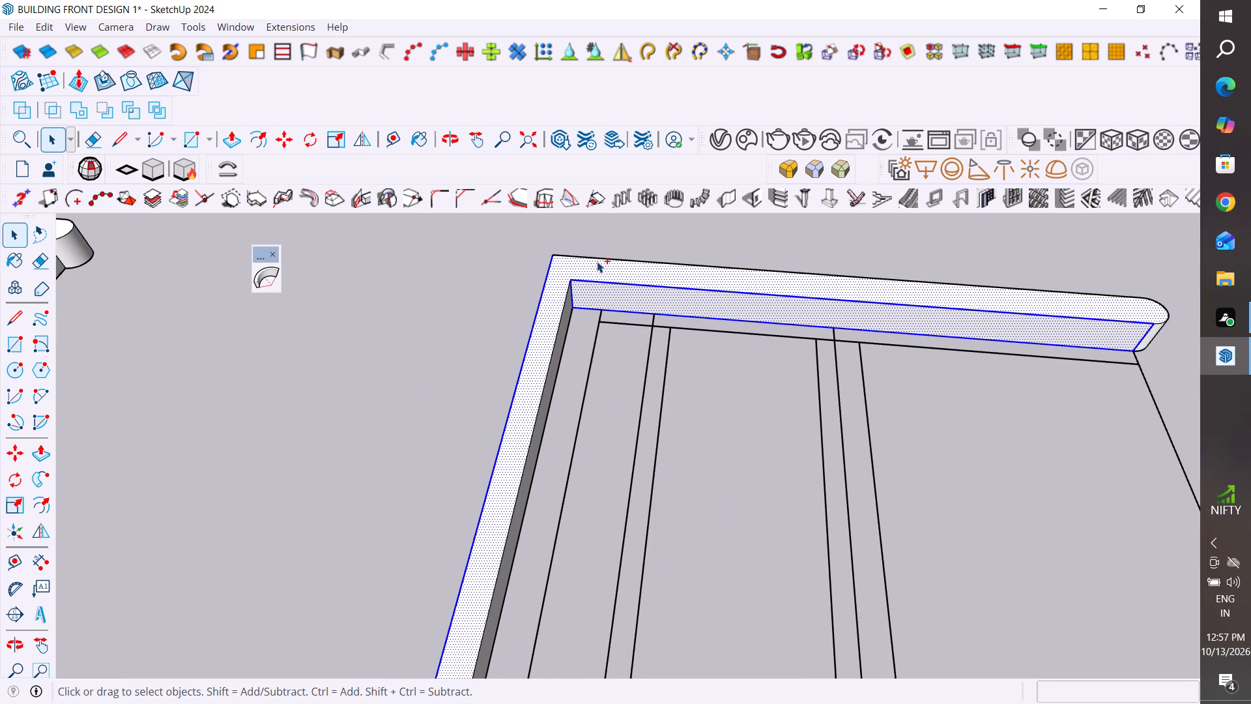
ctrl+click(607, 259)
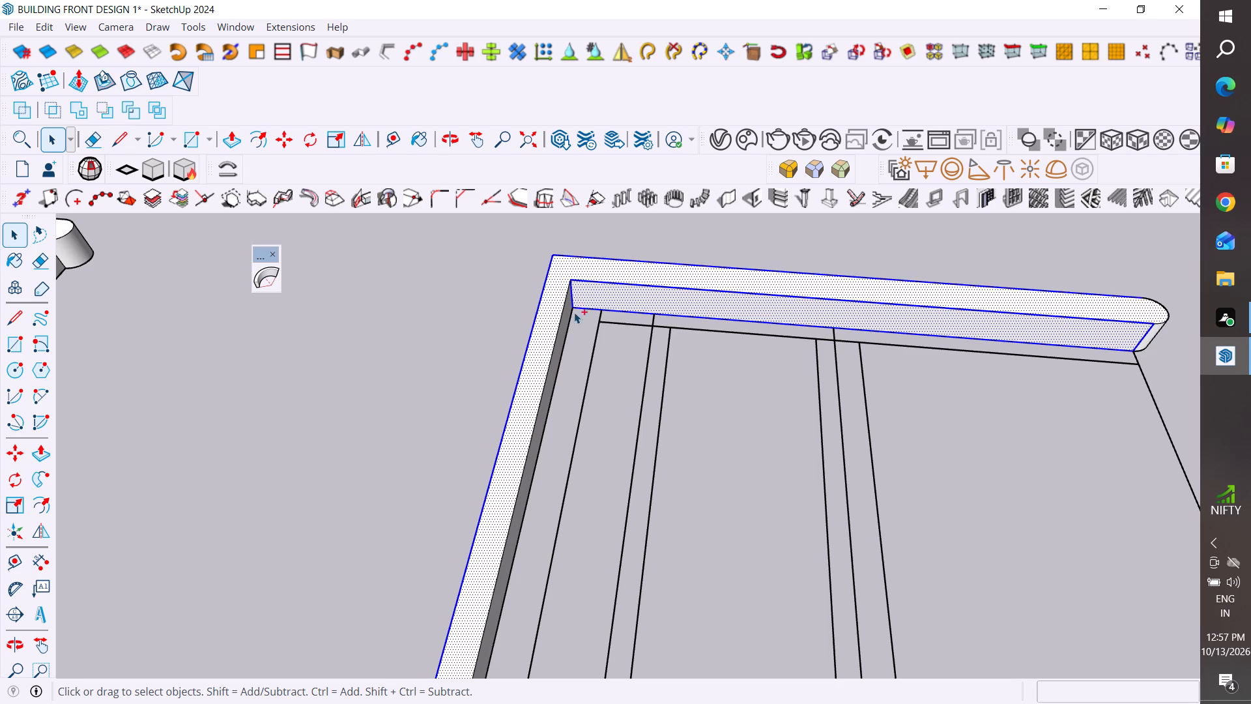
ctrl+click(553, 344)
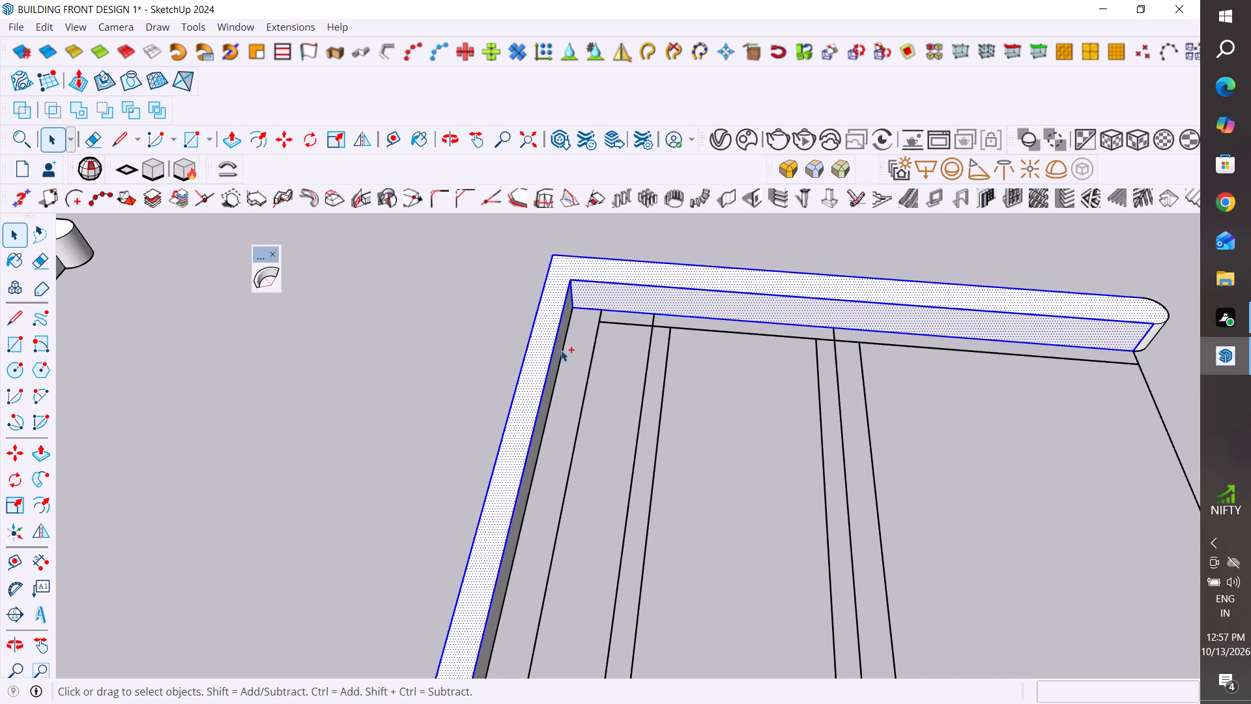
scroll(561, 350, up, 9)
ctrl+click(553, 338)
scroll(560, 337, down, 10)
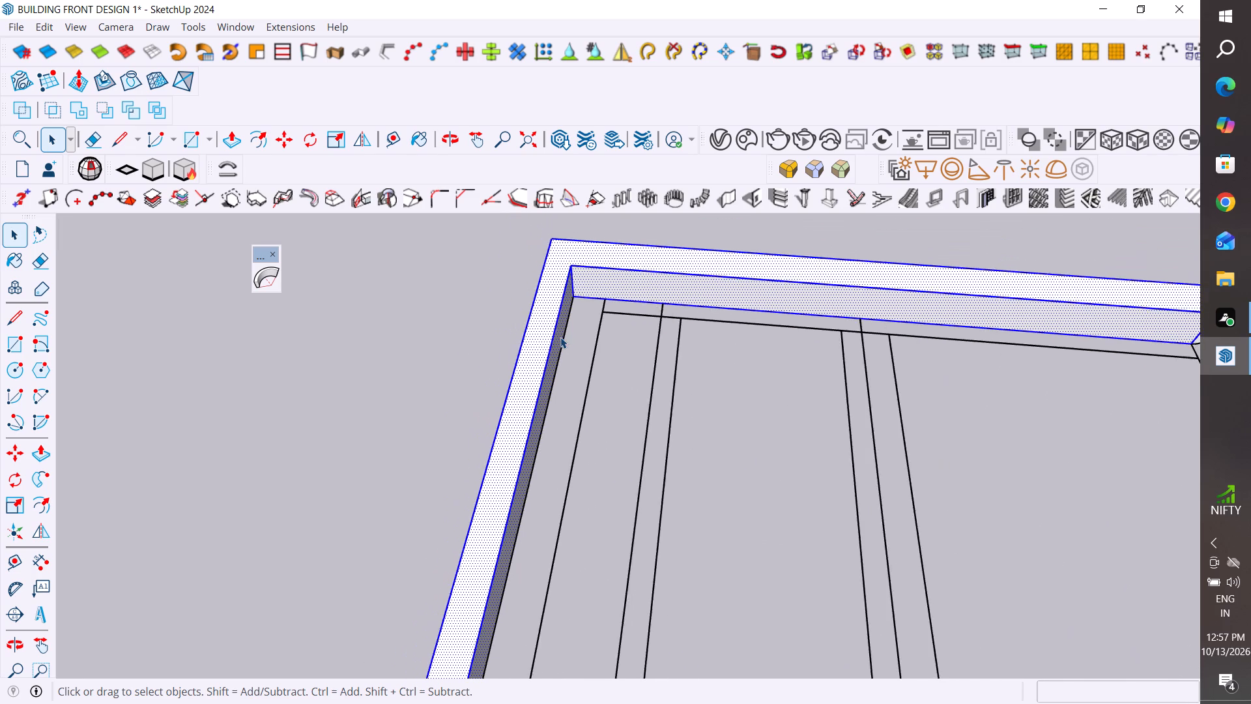
Add the bottom leg's outer and inner front edges and the inner base edges of the long and bottom legs to the selection.
scroll(560, 337, down, 20)
scroll(560, 337, down, 2)
middle_drag(560, 510, 669, 327)
scroll(555, 508, up, 20)
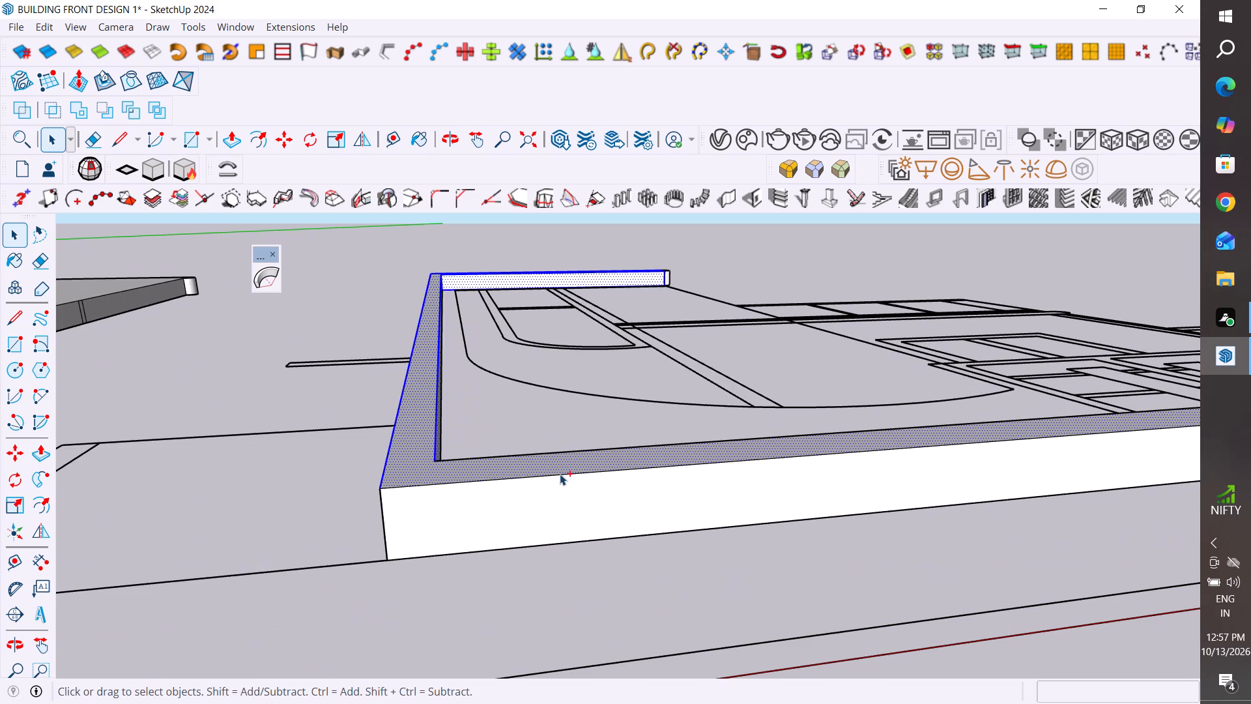
ctrl+click(576, 473)
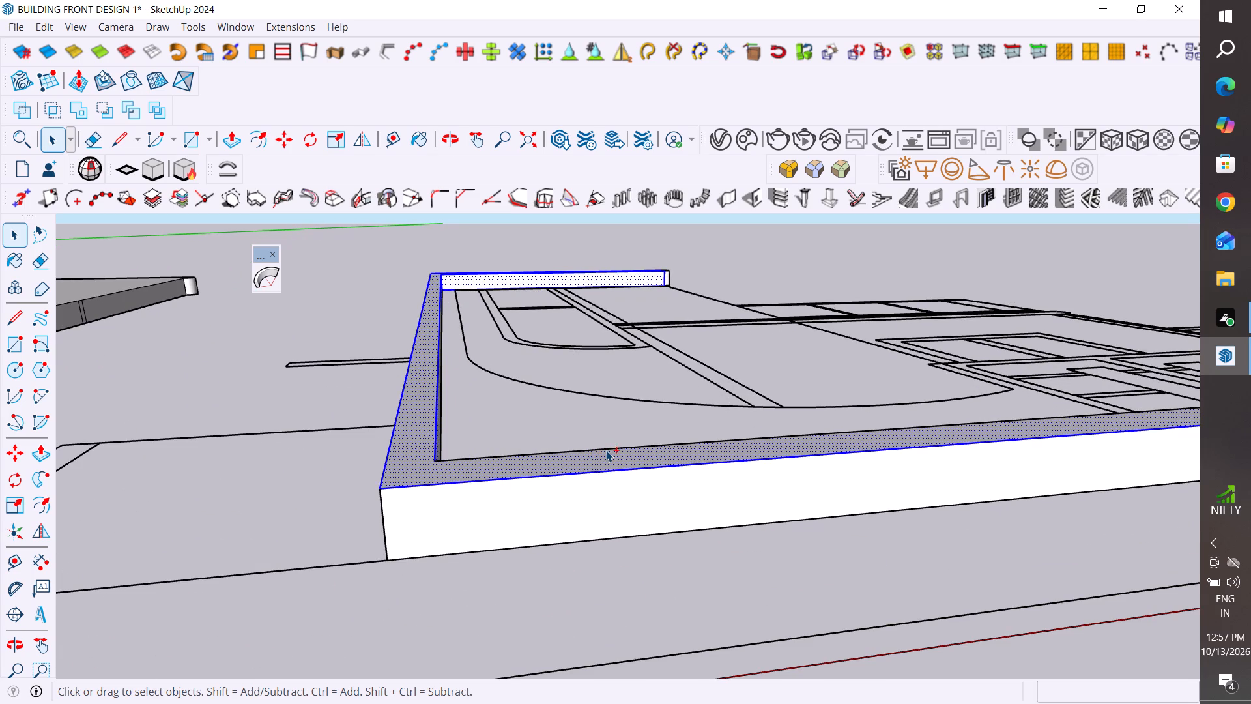
ctrl+click(606, 450)
scroll(829, 471, up, 1)
middle_drag(818, 477, 596, 610)
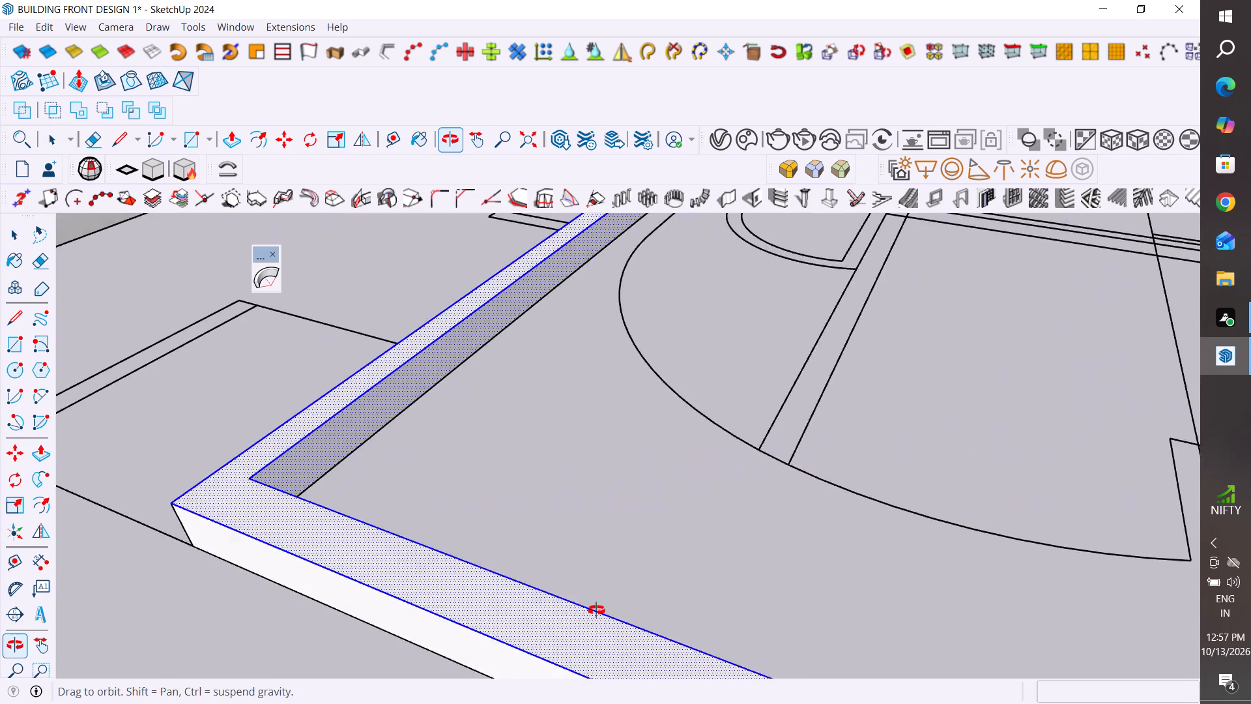
middle_drag(596, 610, 272, 526)
scroll(643, 334, up, 5)
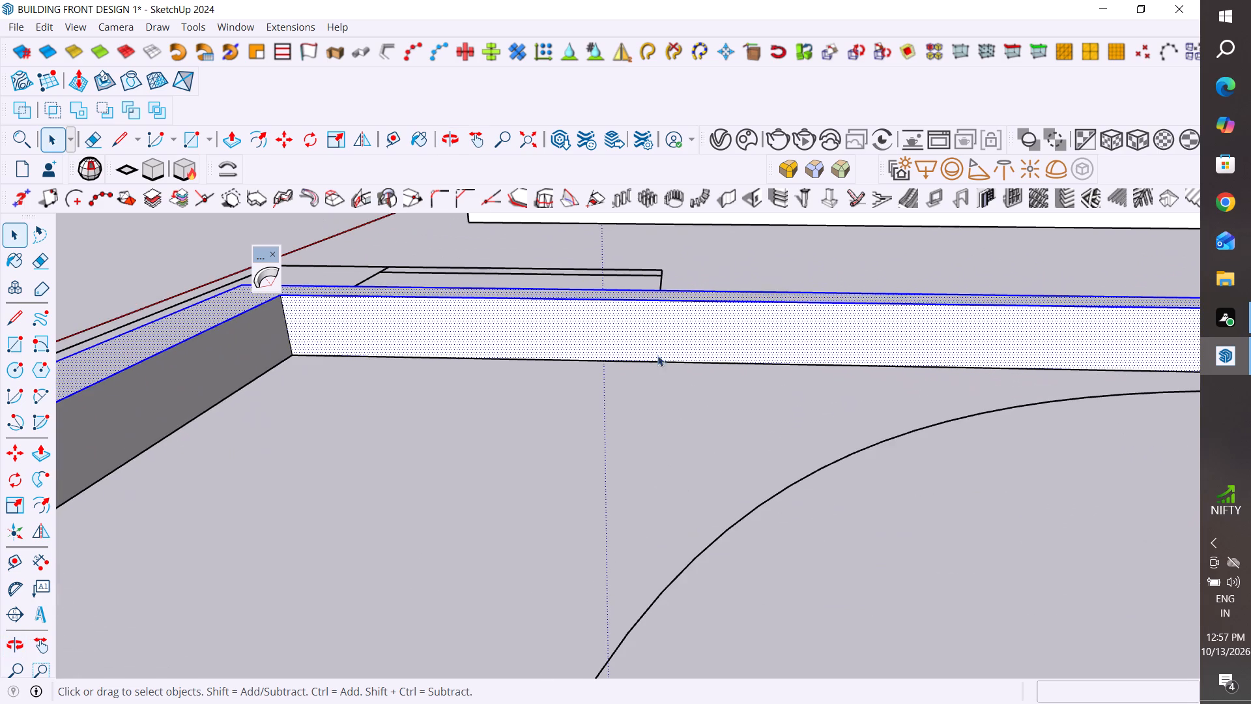
ctrl+click(697, 363)
scroll(842, 441, down, 2)
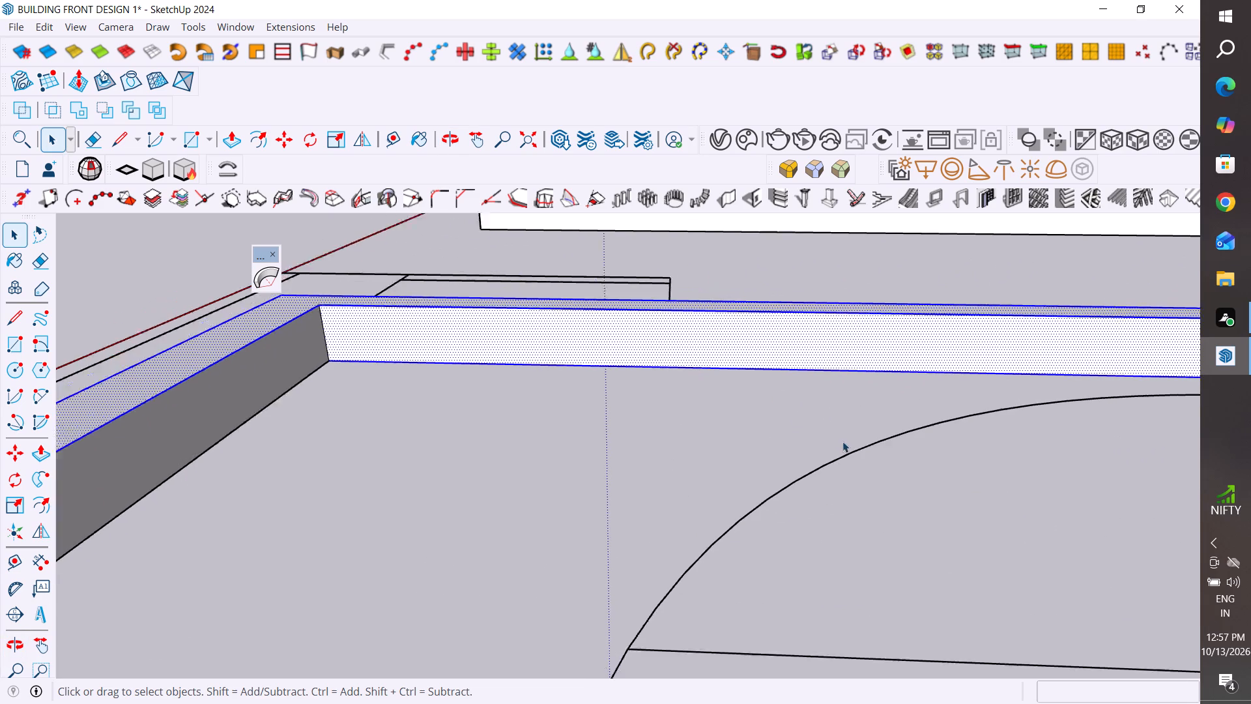
scroll(842, 441, down, 8)
scroll(576, 555, up, 5)
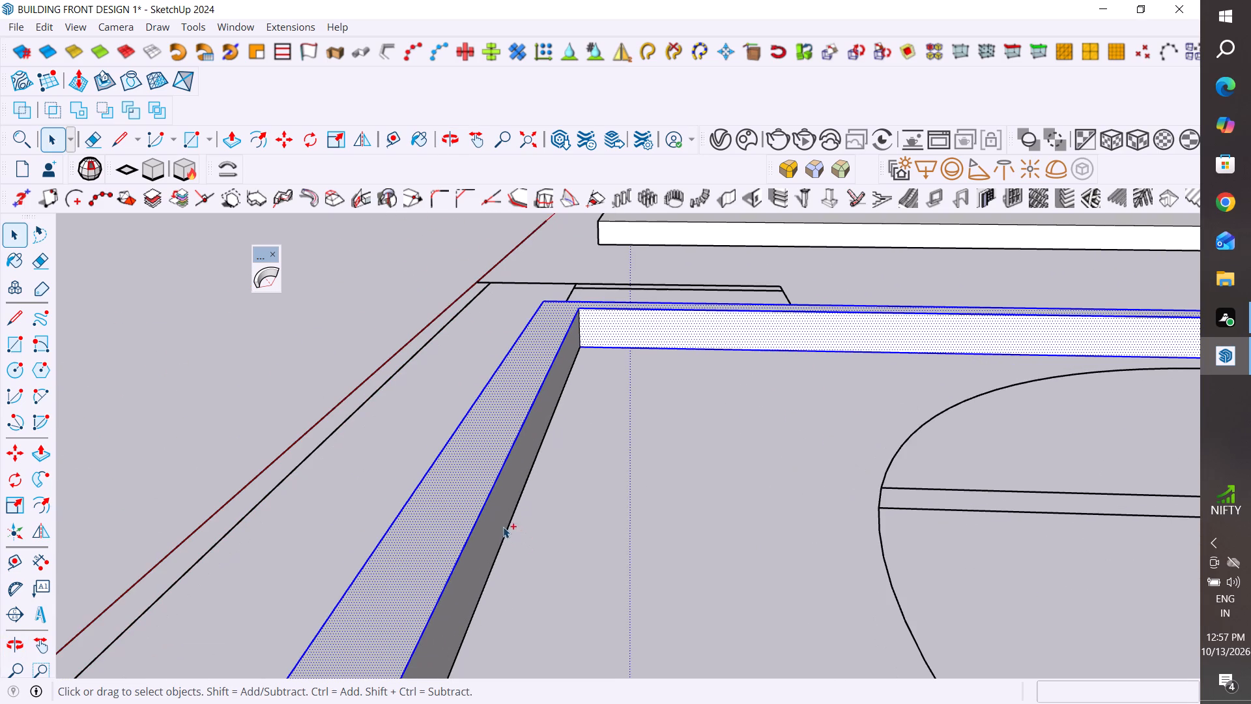
ctrl+click(509, 530)
Add the bottom leg's square end face with its edges, plus its inner and outer side faces, to the selection.
scroll(526, 530, down, 18)
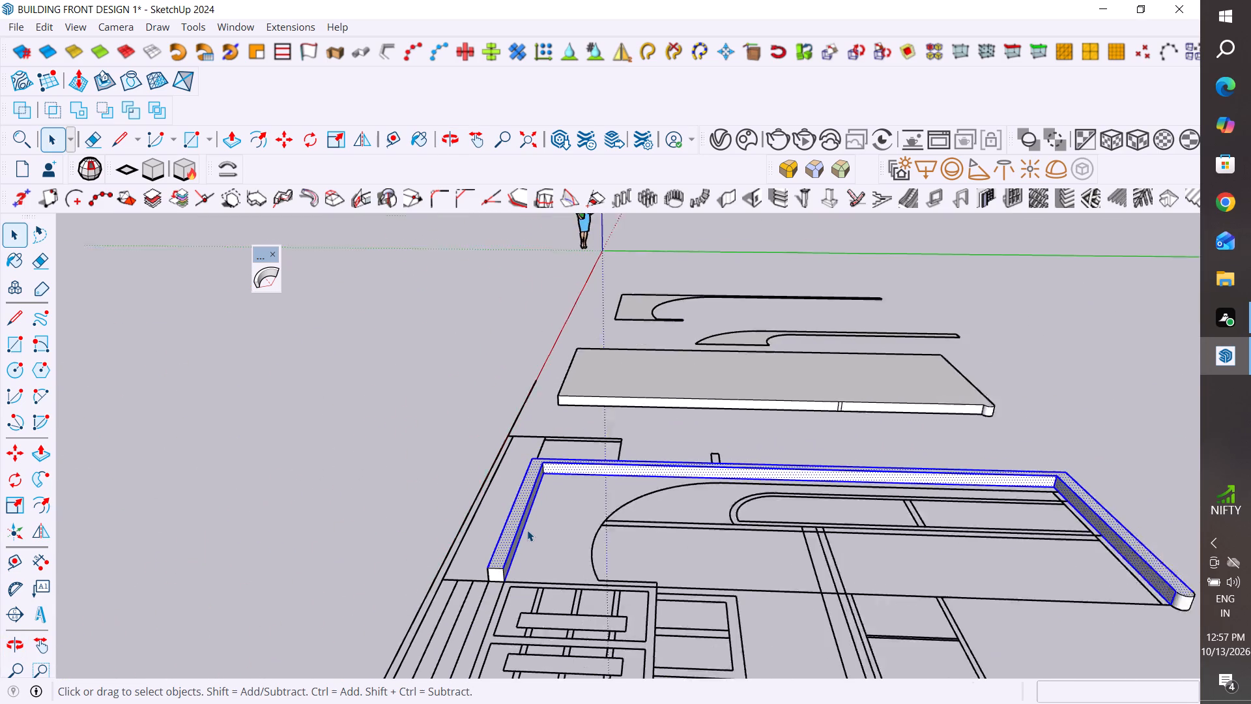
scroll(498, 632, up, 20)
scroll(498, 632, up, 6)
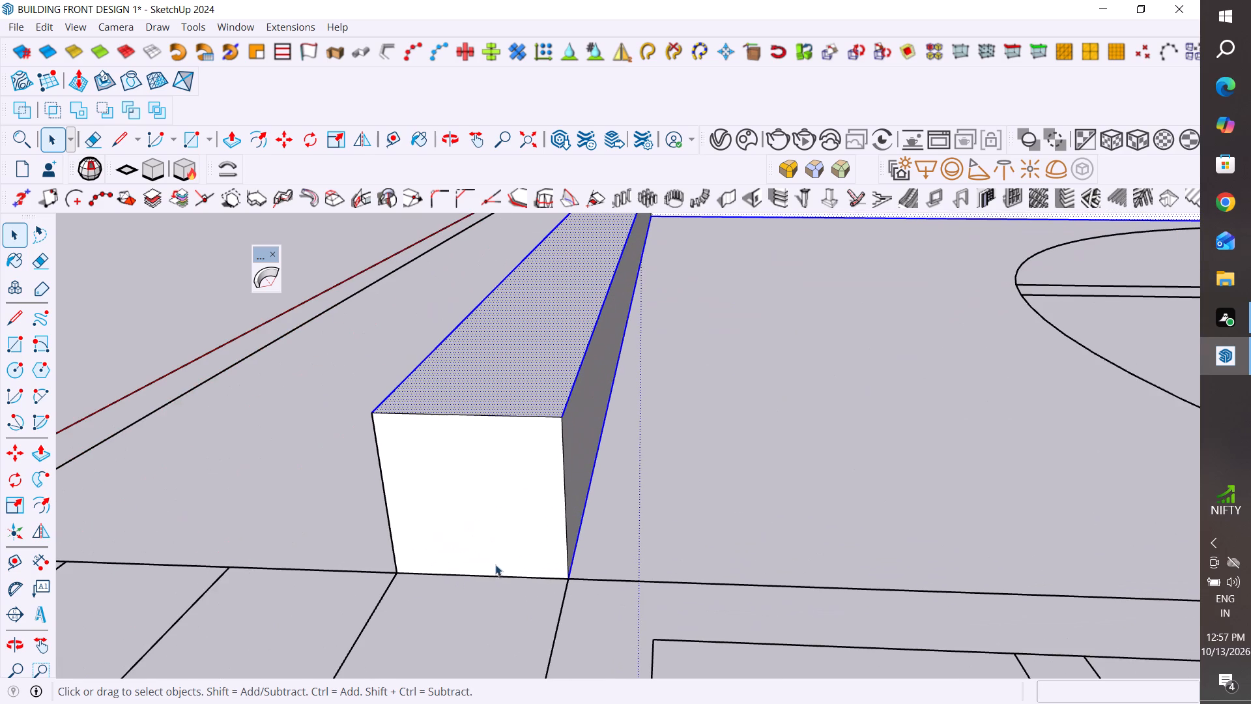
ctrl+click(498, 576)
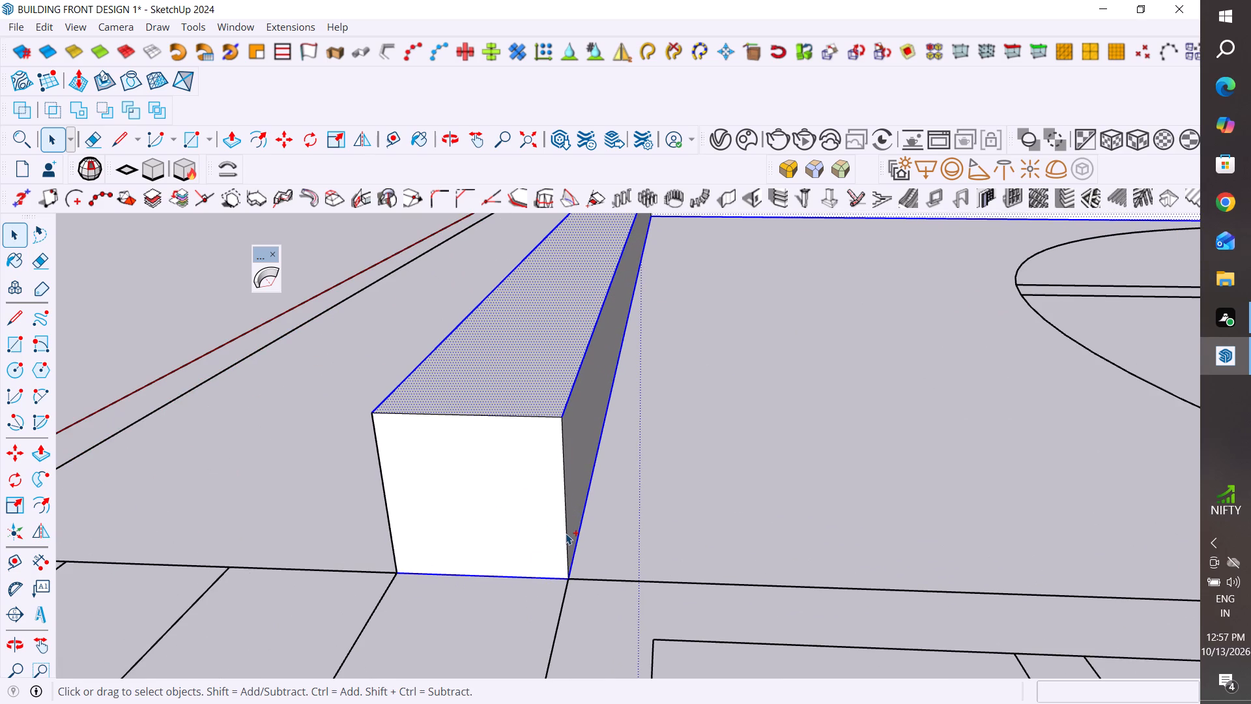
ctrl+click(566, 533)
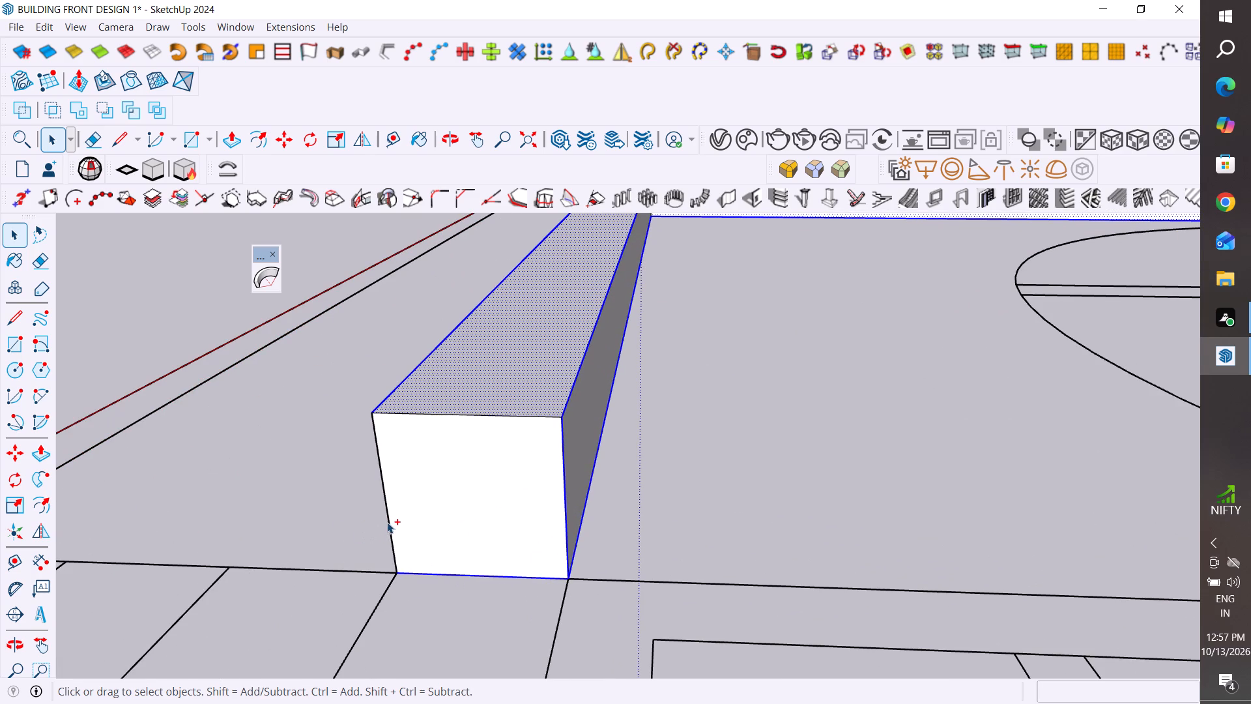
ctrl+click(388, 522)
ctrl+click(491, 485)
scroll(726, 506, down, 1)
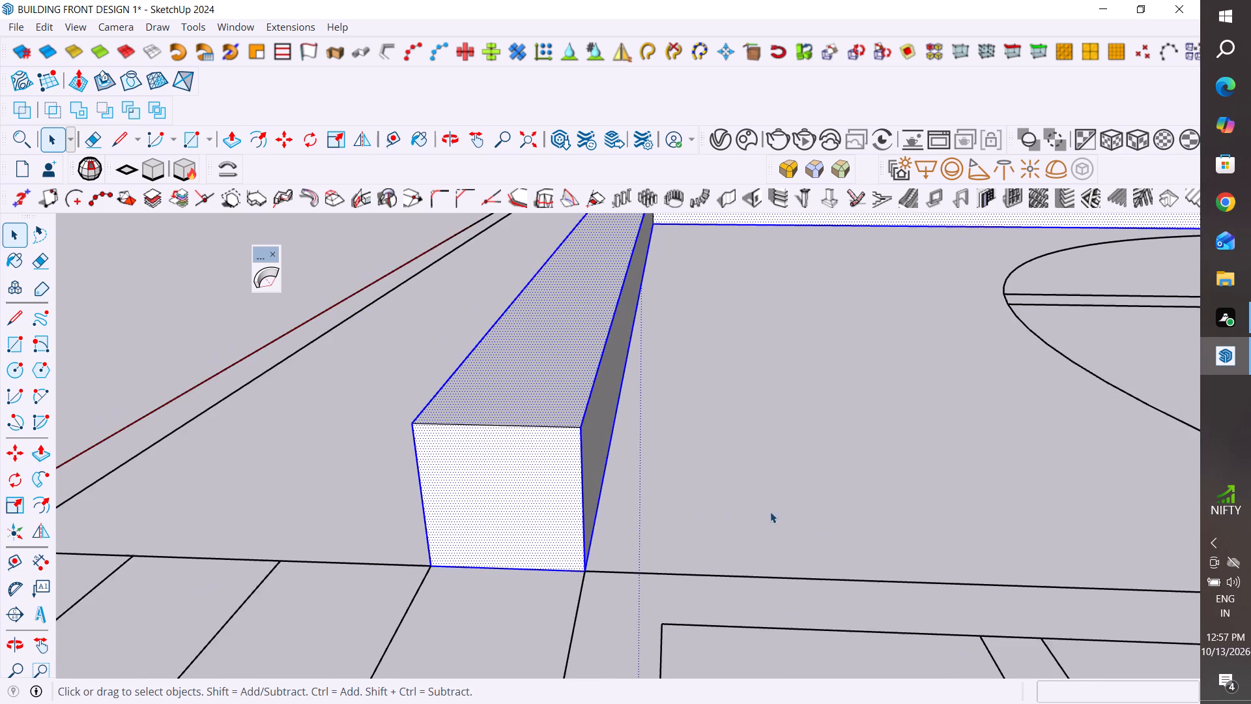
middle_drag(774, 529, 615, 542)
ctrl+click(564, 303)
scroll(862, 493, down, 2)
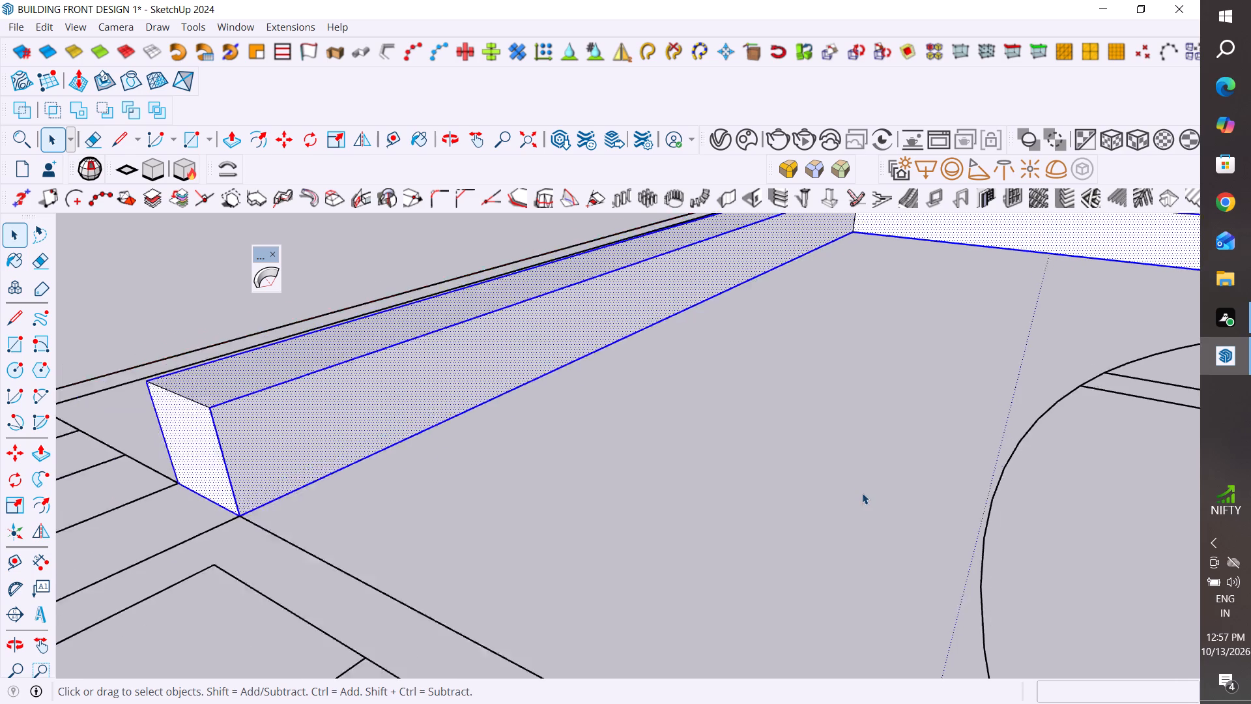
scroll(862, 493, down, 7)
middle_drag(500, 588, 1155, 609)
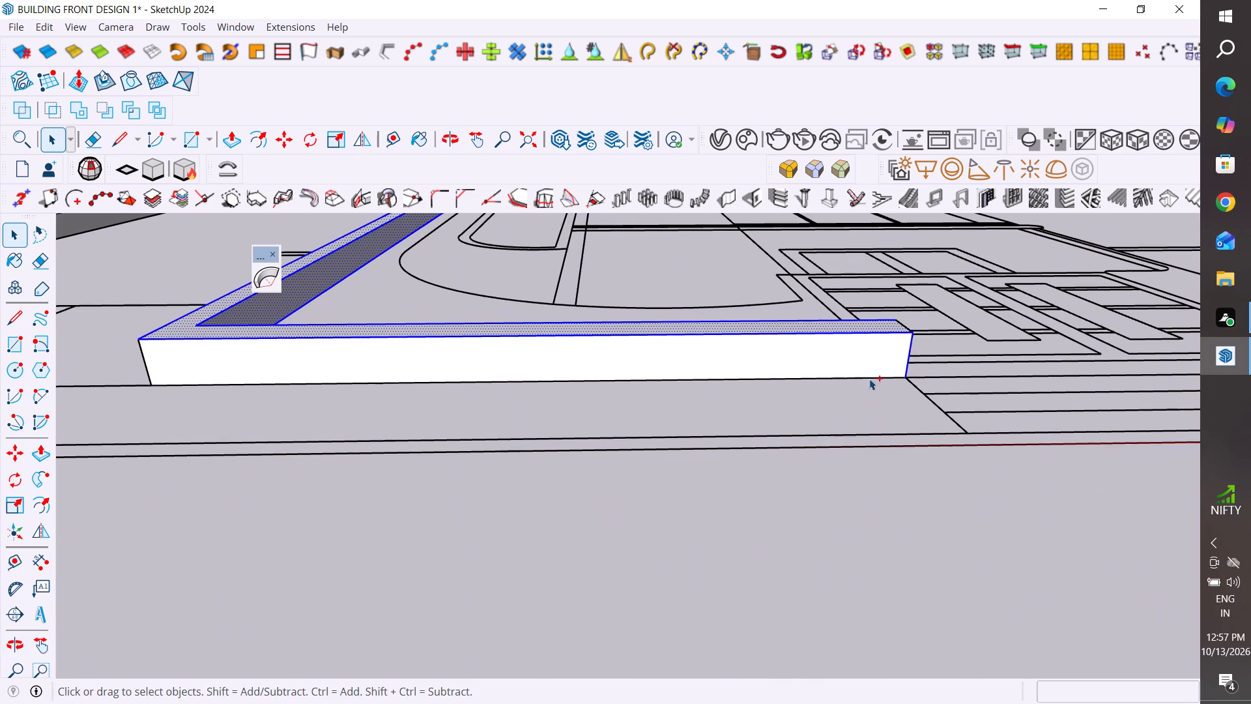
ctrl+click(880, 356)
Add the long leg's outer side face, its bottom corner edge and its outer base edge segments to the selection.
ctrl+scroll(1065, 518, down, 6)
middle_drag(536, 512, 939, 523)
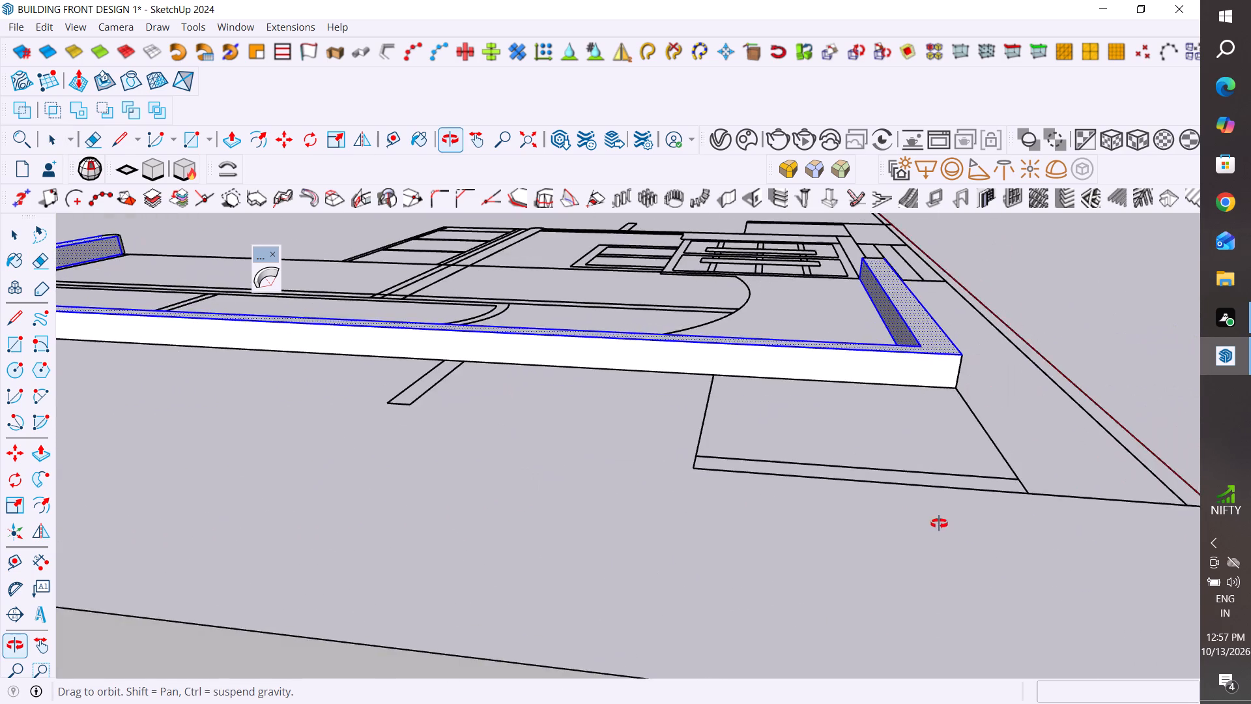
middle_drag(939, 523, 776, 539)
scroll(747, 472, up, 18)
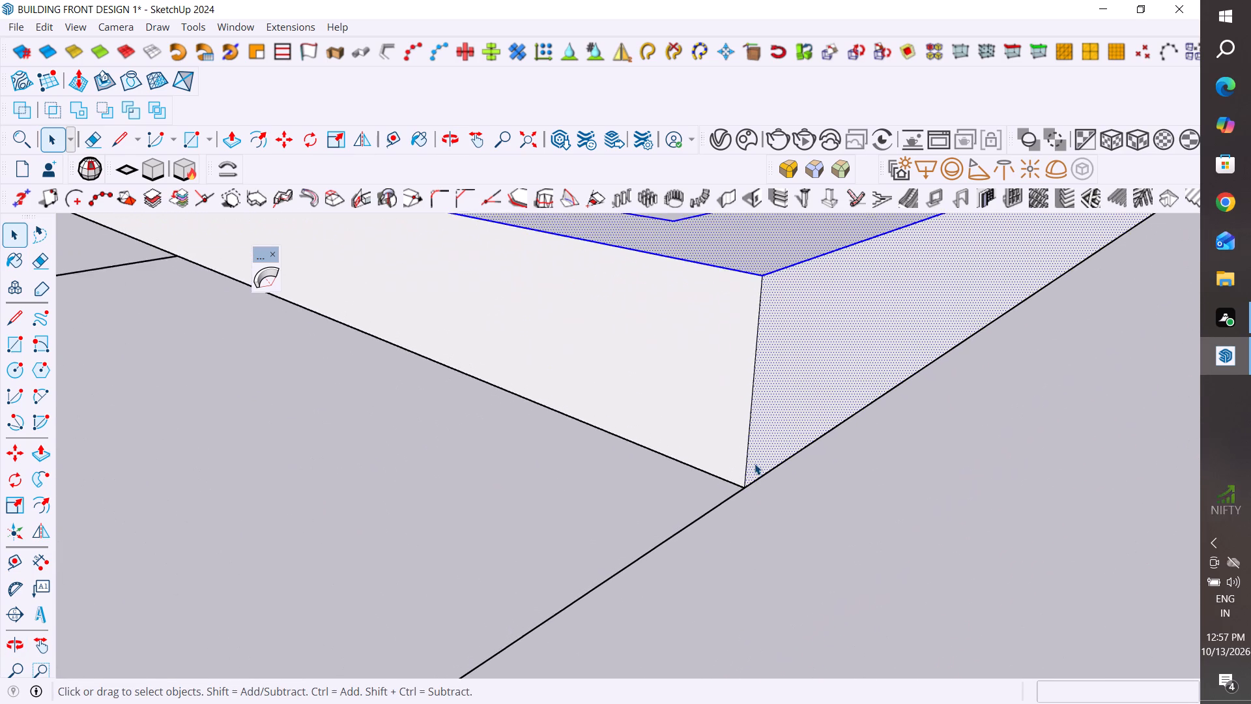
scroll(755, 463, up, 4)
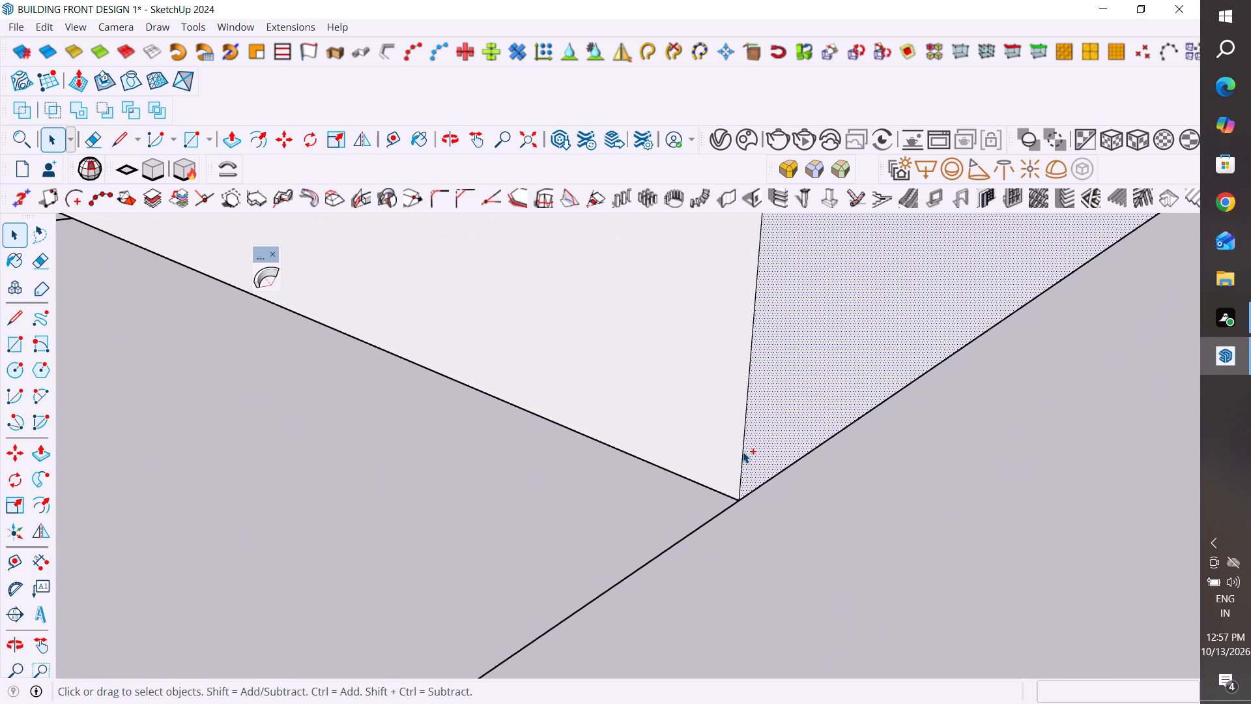
ctrl+click(743, 452)
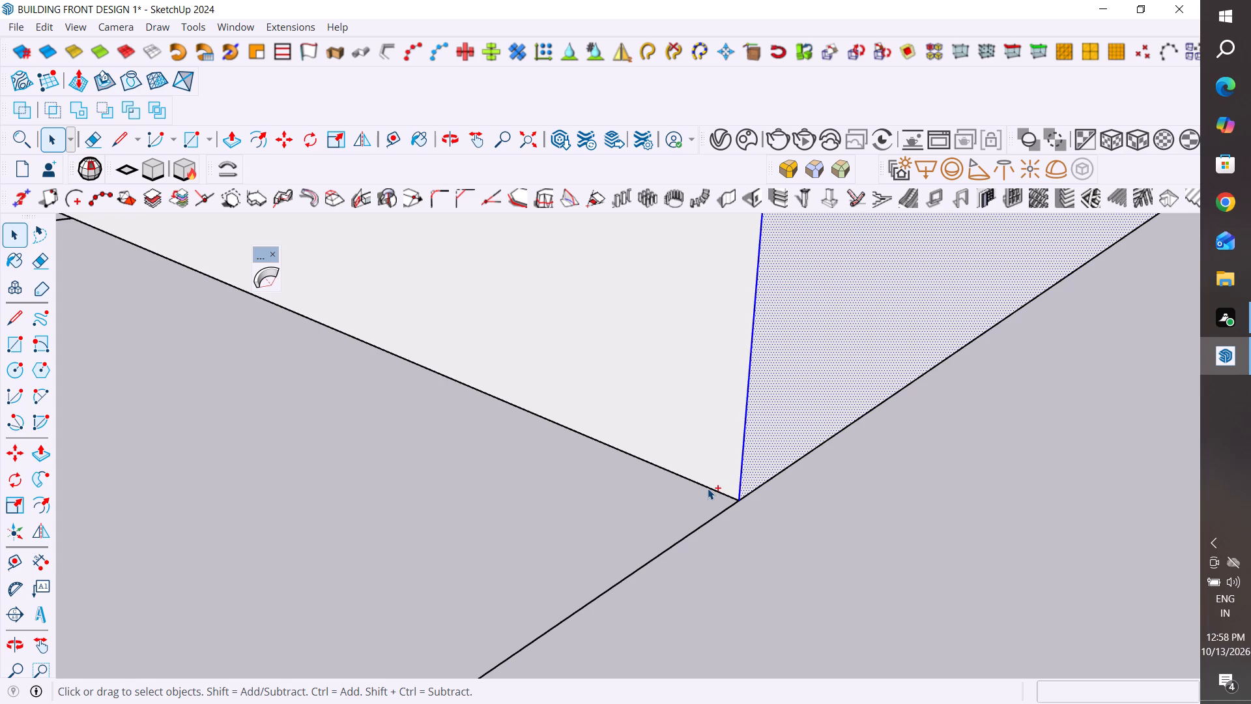
ctrl+click(708, 488)
ctrl+click(733, 435)
ctrl+scroll(939, 565, down, 18)
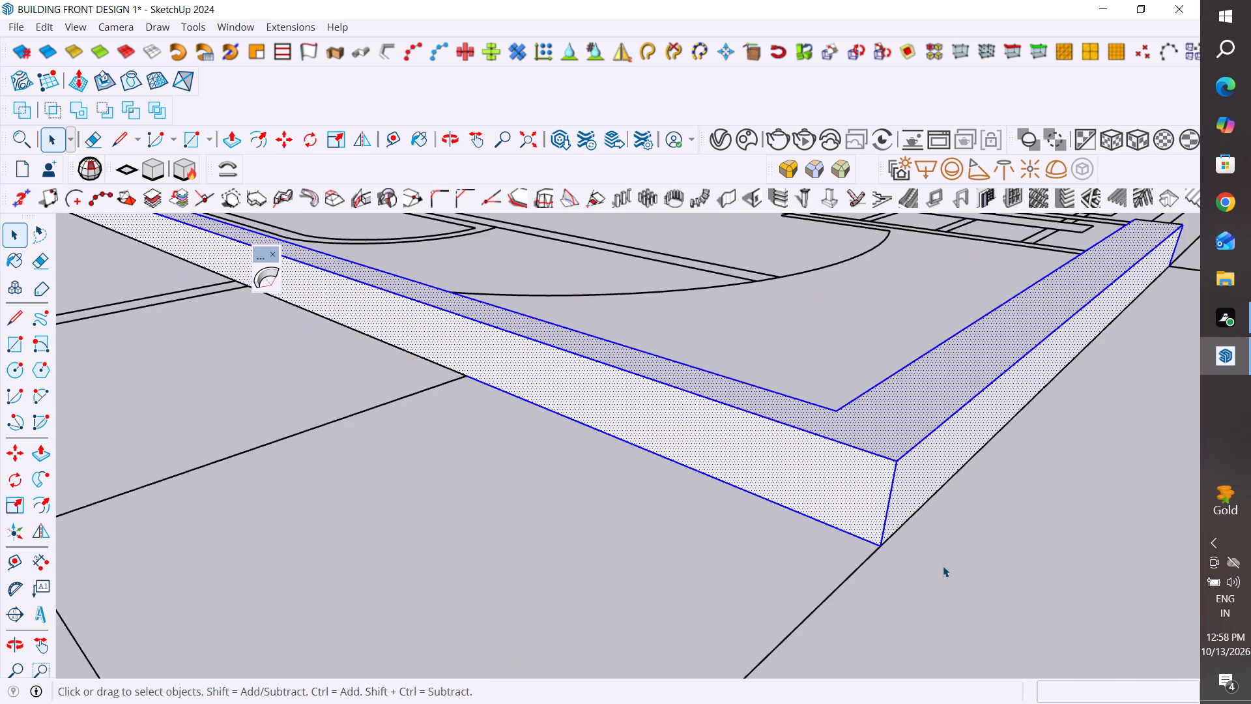
ctrl+scroll(943, 566, down, 4)
middle_drag(659, 527, 981, 546)
scroll(796, 612, down, 6)
scroll(636, 454, up, 4)
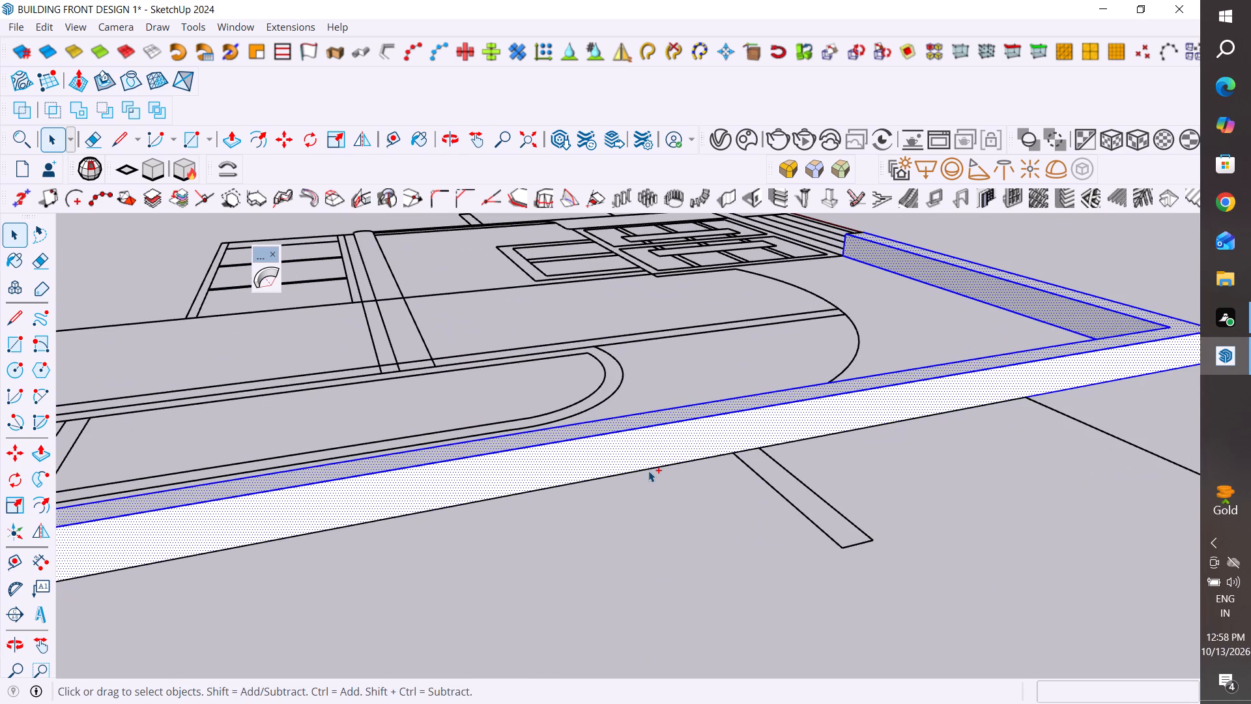
ctrl+click(648, 471)
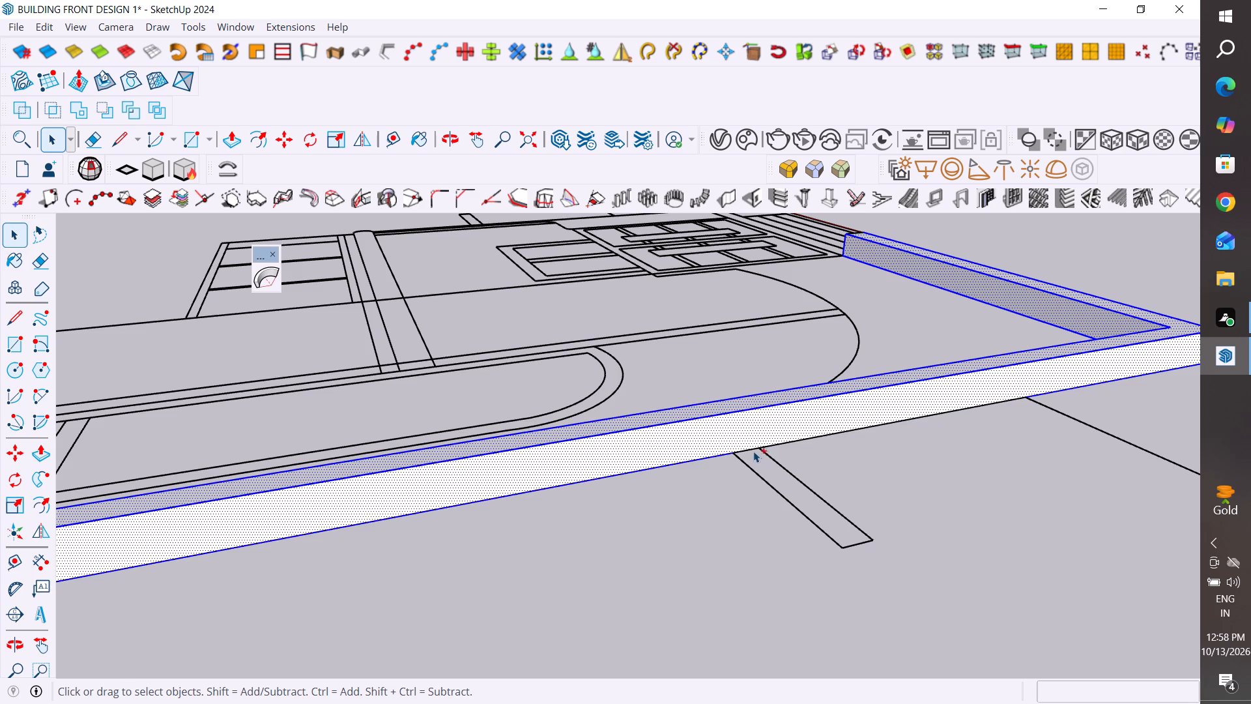
ctrl+click(749, 451)
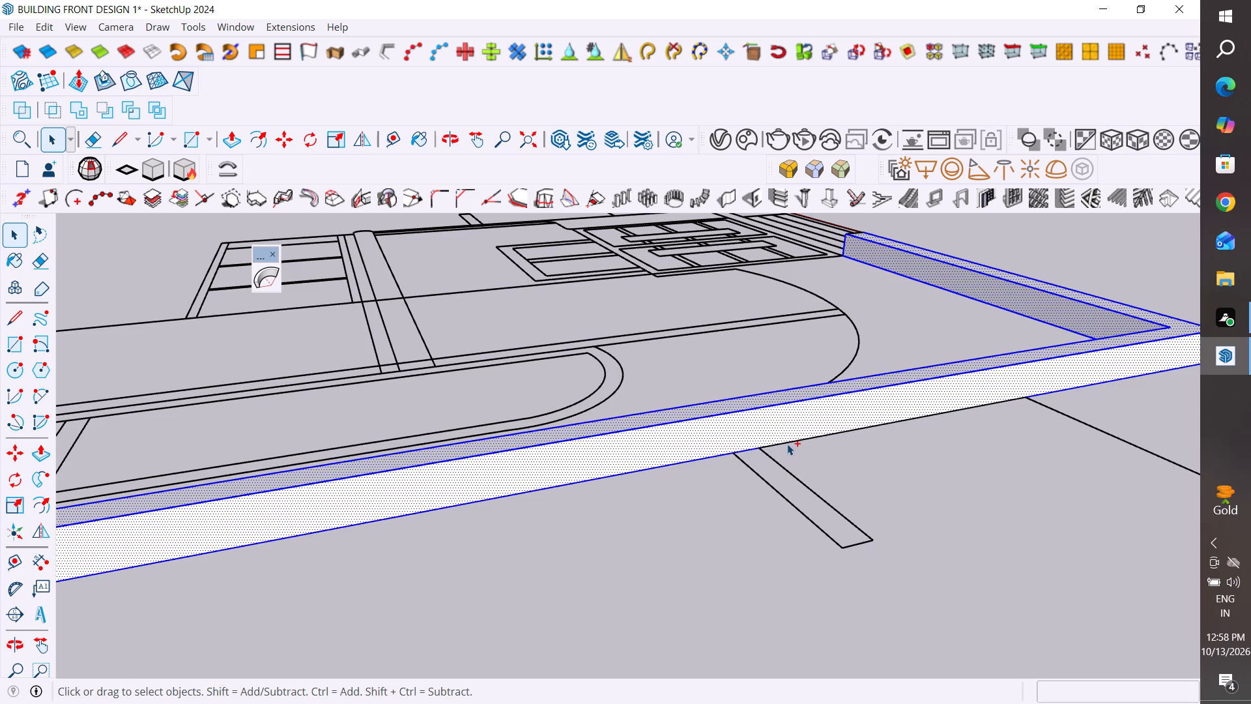
ctrl+click(786, 443)
scroll(848, 466, down, 5)
scroll(1135, 495, down, 3)
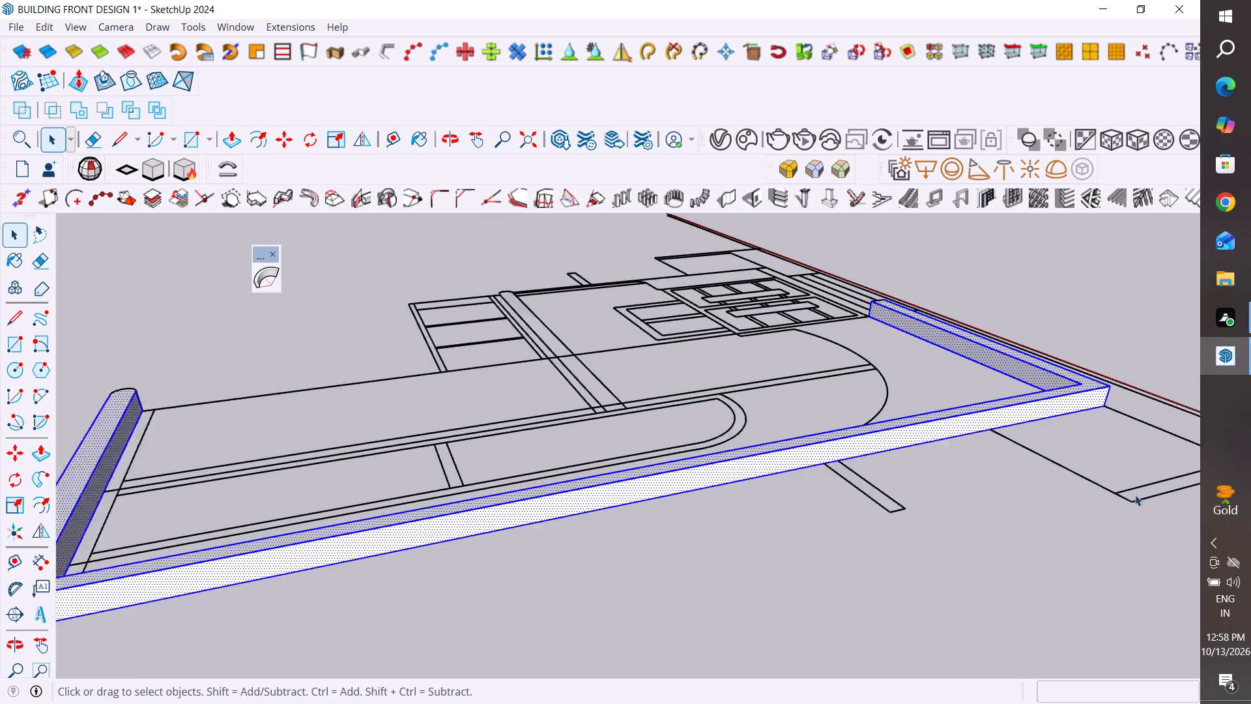
Add the top border's outer side face, its base and corner edges, and its rounded end face to the selection.
scroll(1135, 495, down, 1)
middle_drag(656, 518, 977, 466)
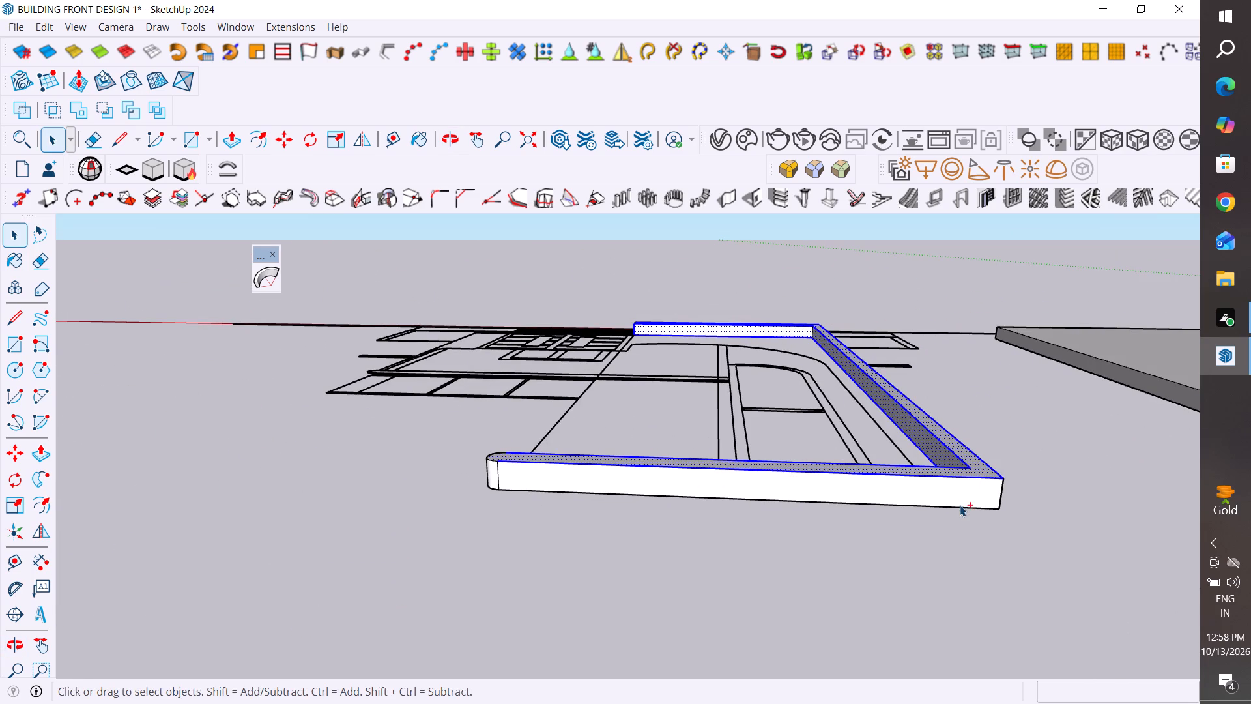
ctrl+click(967, 510)
ctrl+click(1000, 503)
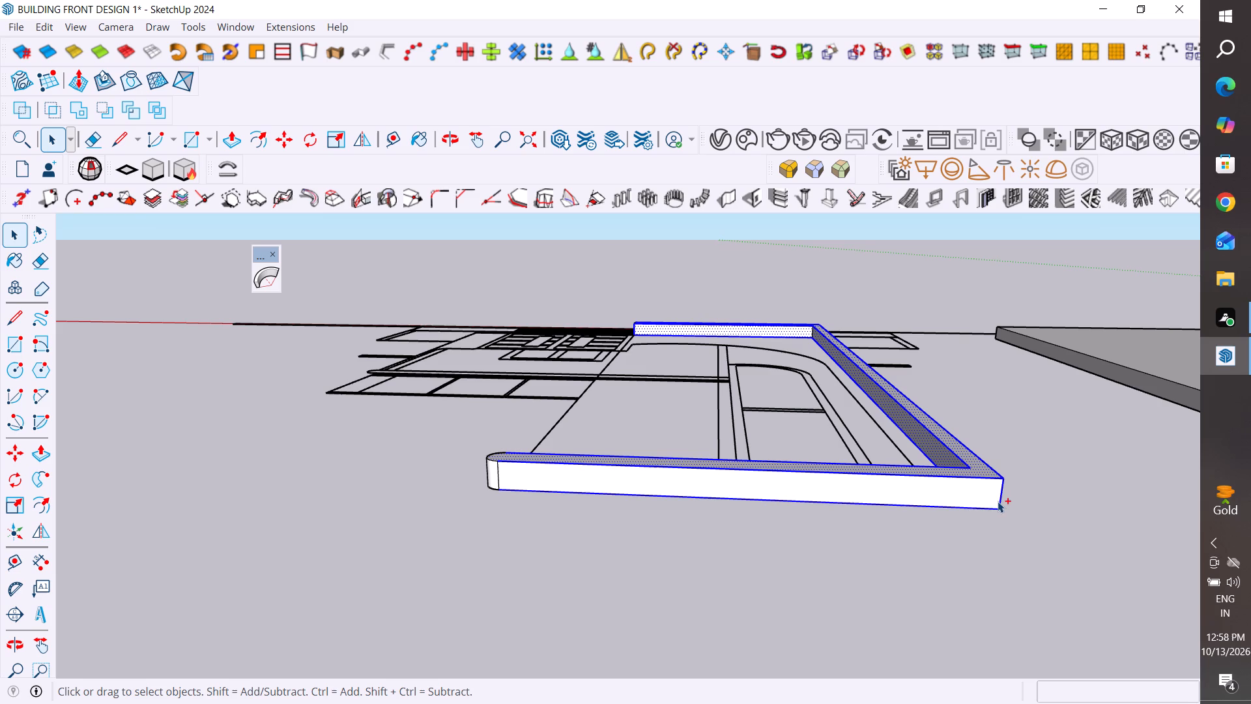
ctrl+click(998, 501)
middle_drag(603, 547, 687, 560)
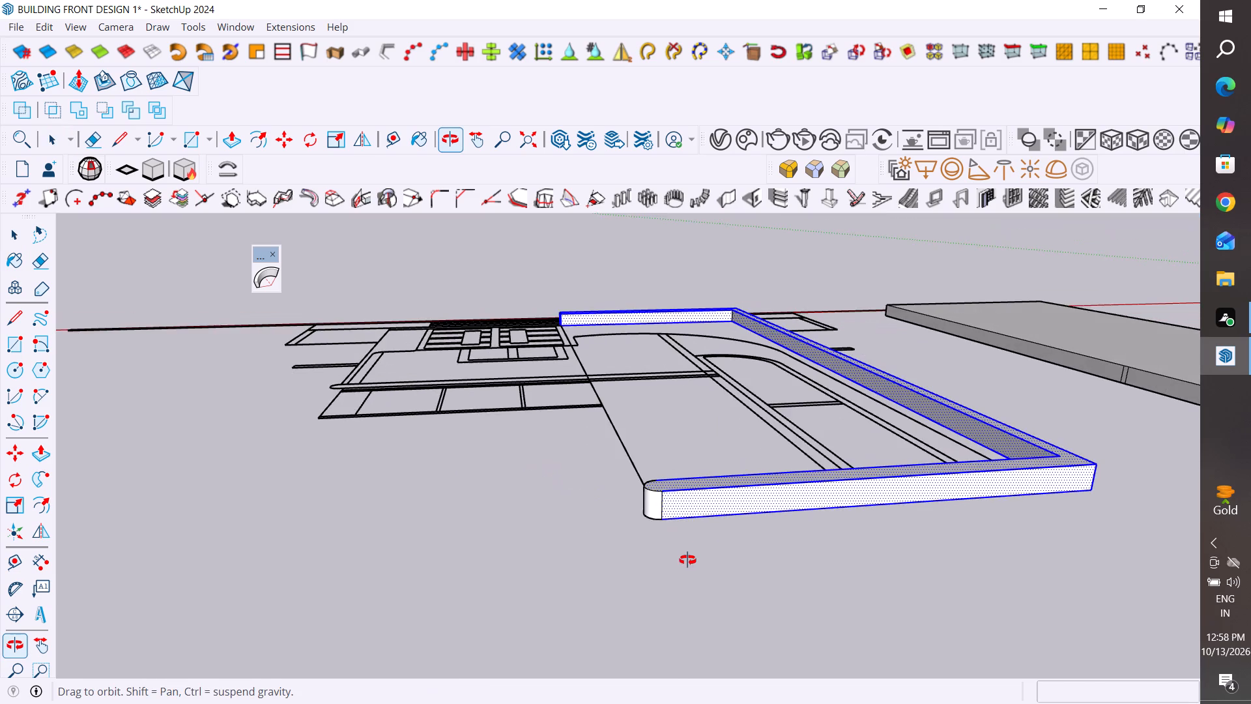
middle_drag(687, 560, 730, 562)
scroll(812, 492, up, 4)
scroll(715, 496, up, 4)
ctrl+click(719, 512)
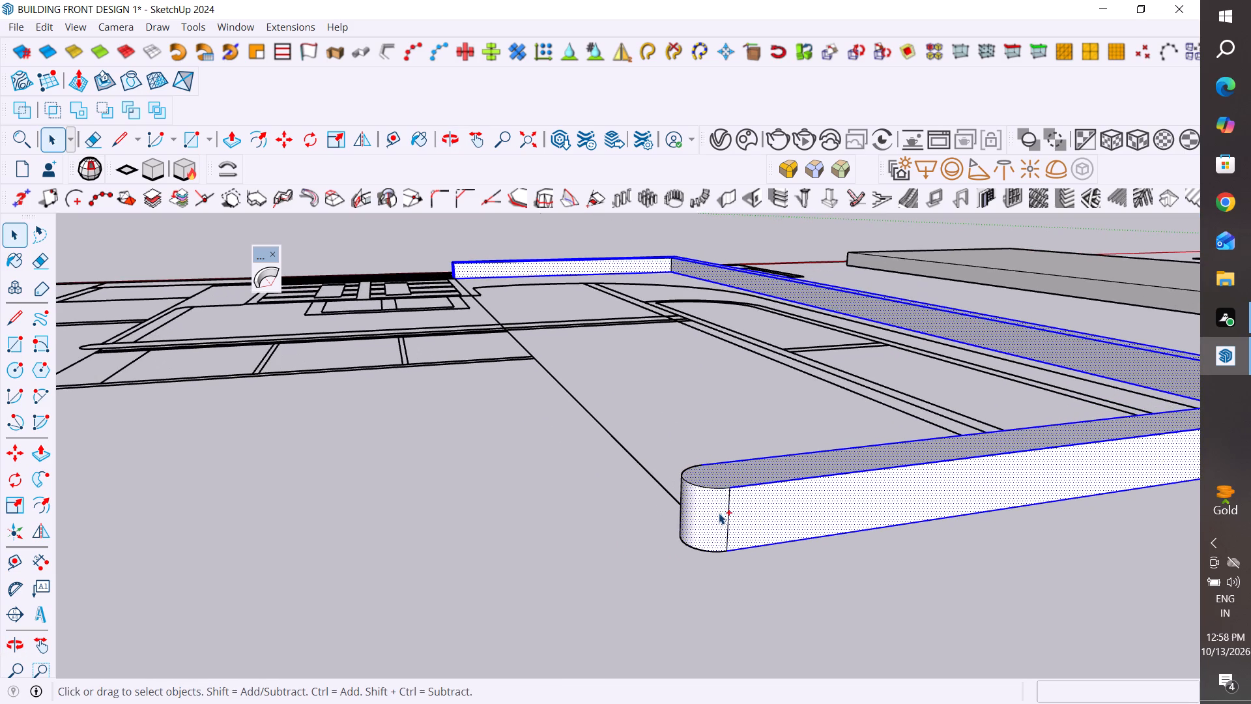
middle_drag(667, 550, 782, 574)
scroll(652, 501, down, 9)
middle_drag(613, 538, 717, 587)
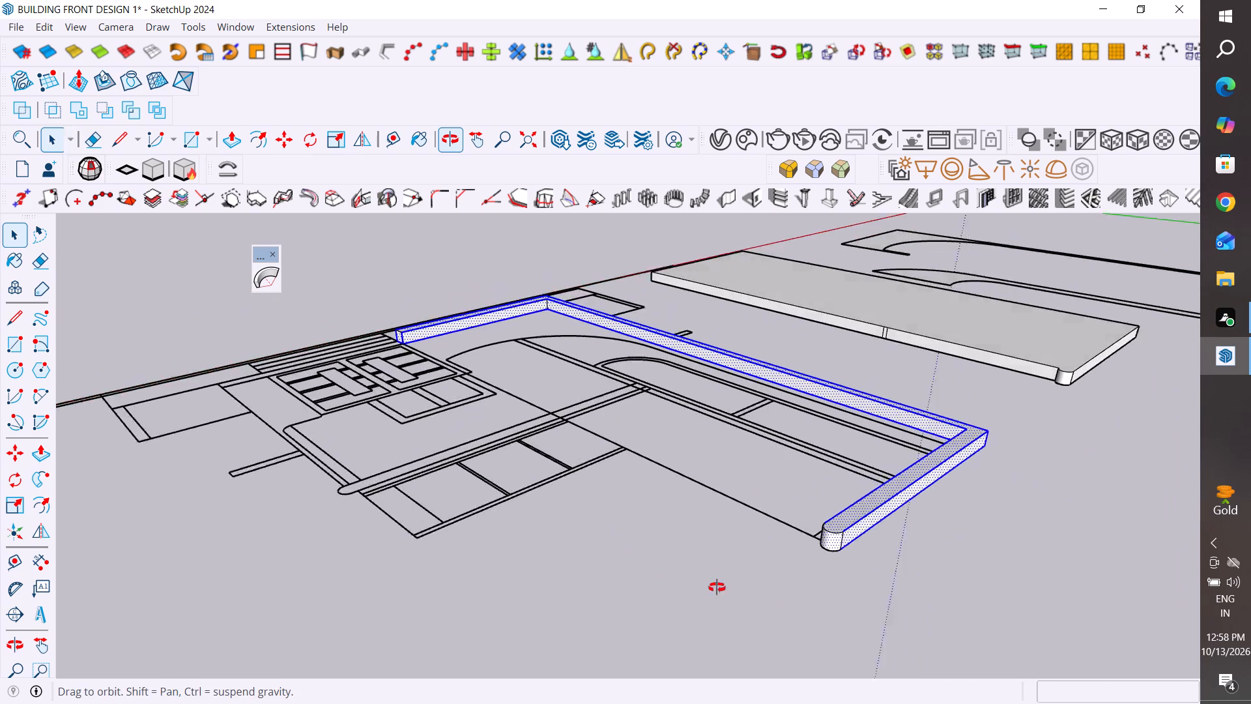
Add the rounded end's upper and lower arc edges and its vertical side edge to the border selection.
middle_drag(717, 587, 740, 587)
scroll(950, 601, up, 13)
ctrl+click(884, 467)
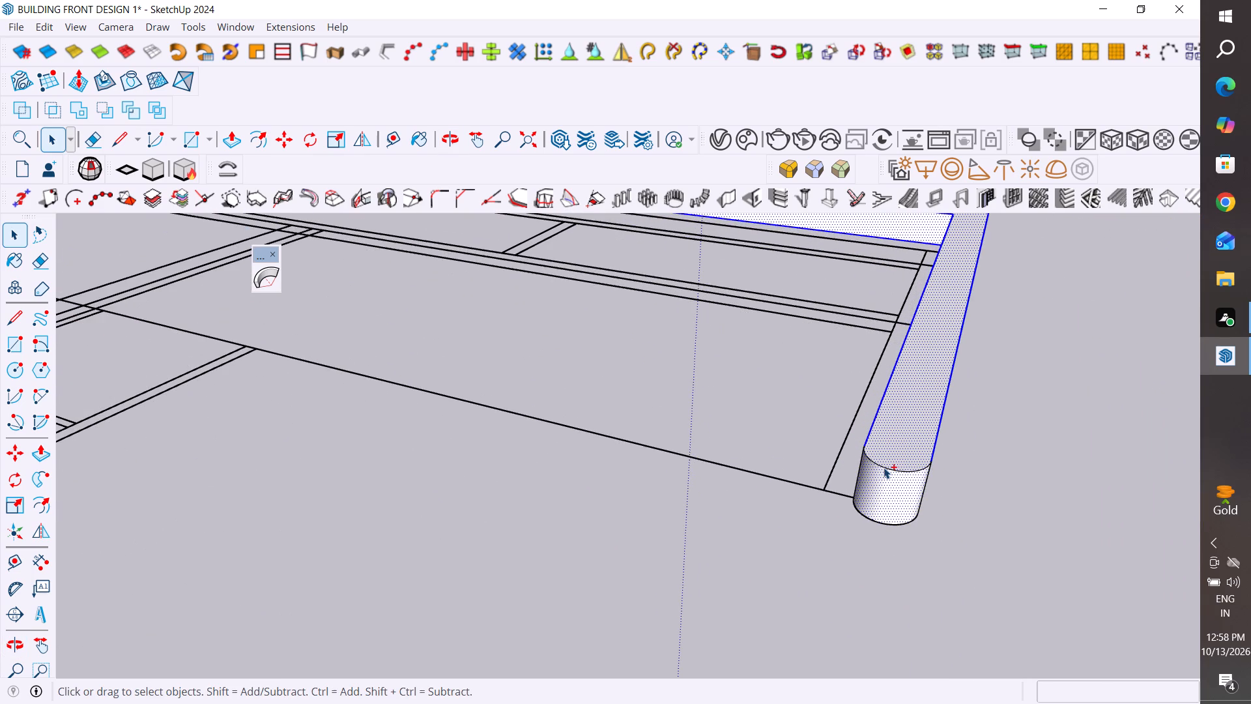
middle_drag(850, 574, 904, 379)
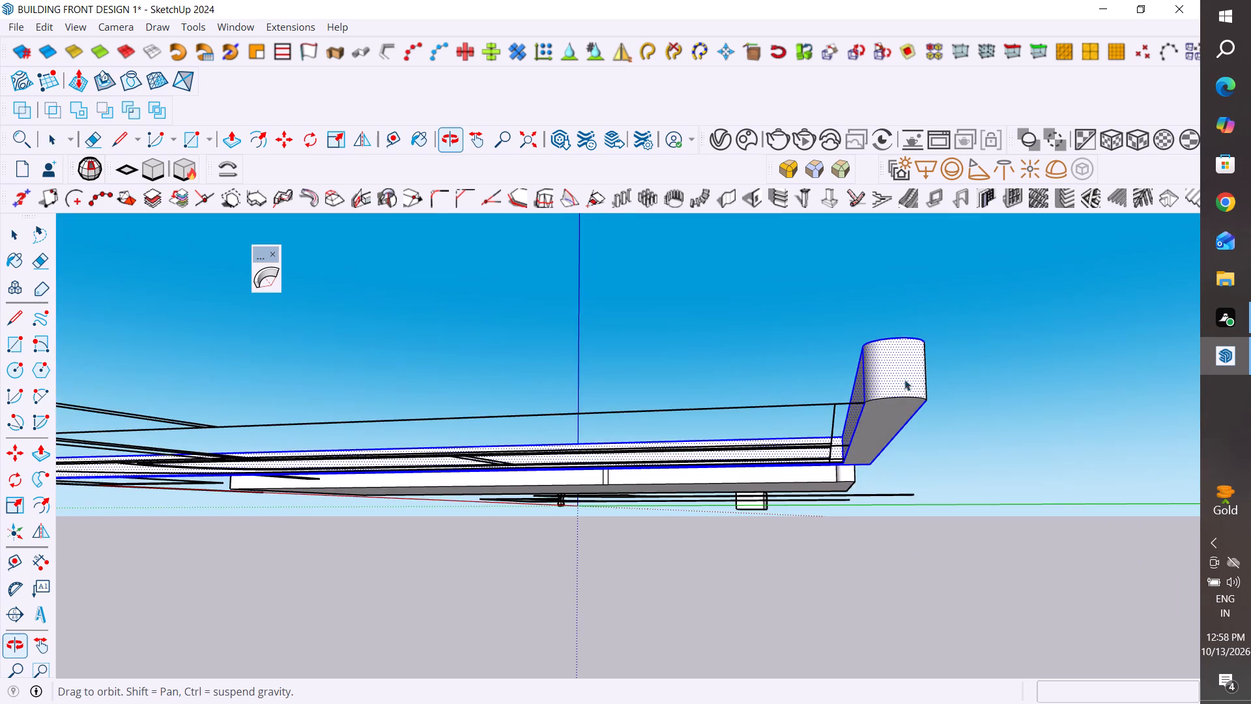
scroll(904, 400, up, 10)
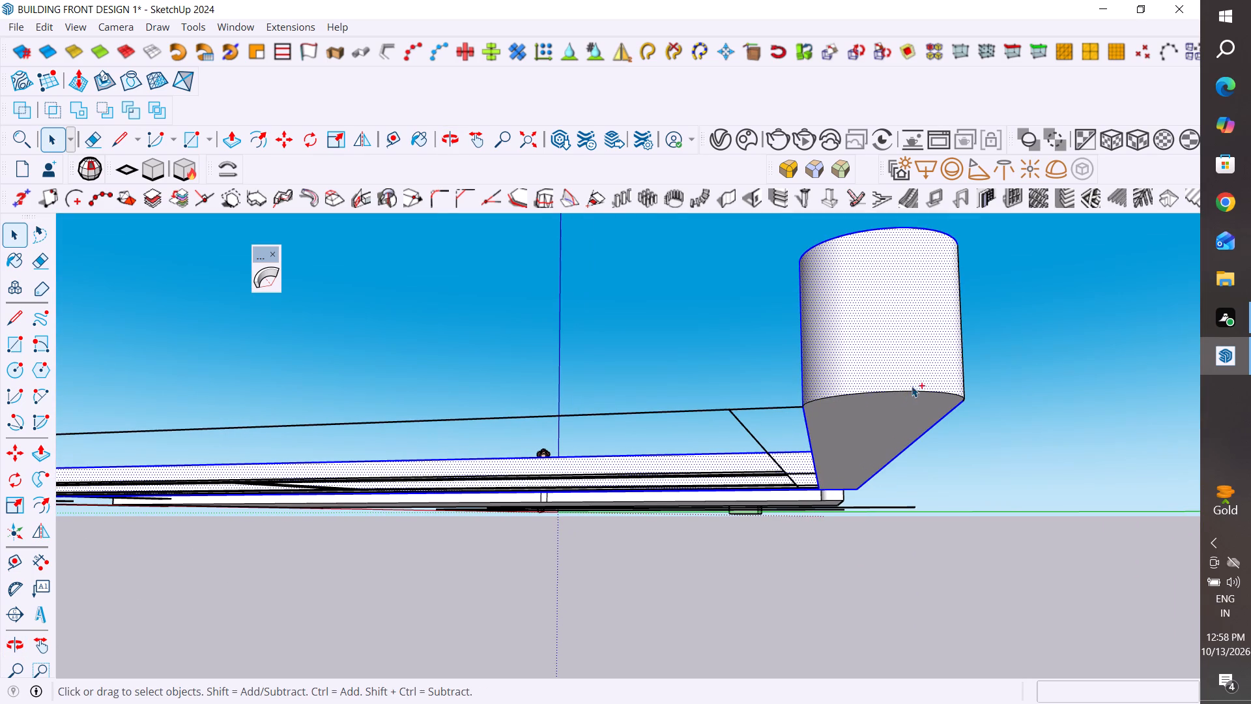
ctrl+click(918, 392)
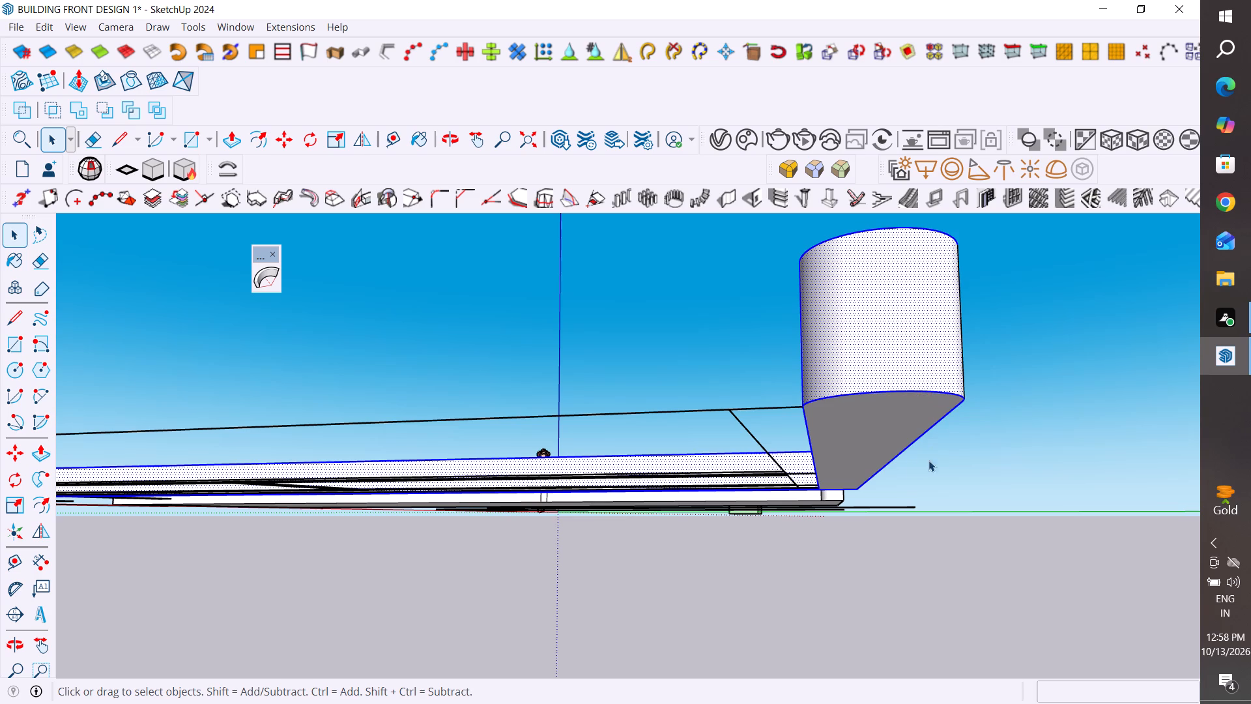
middle_drag(927, 465, 903, 469)
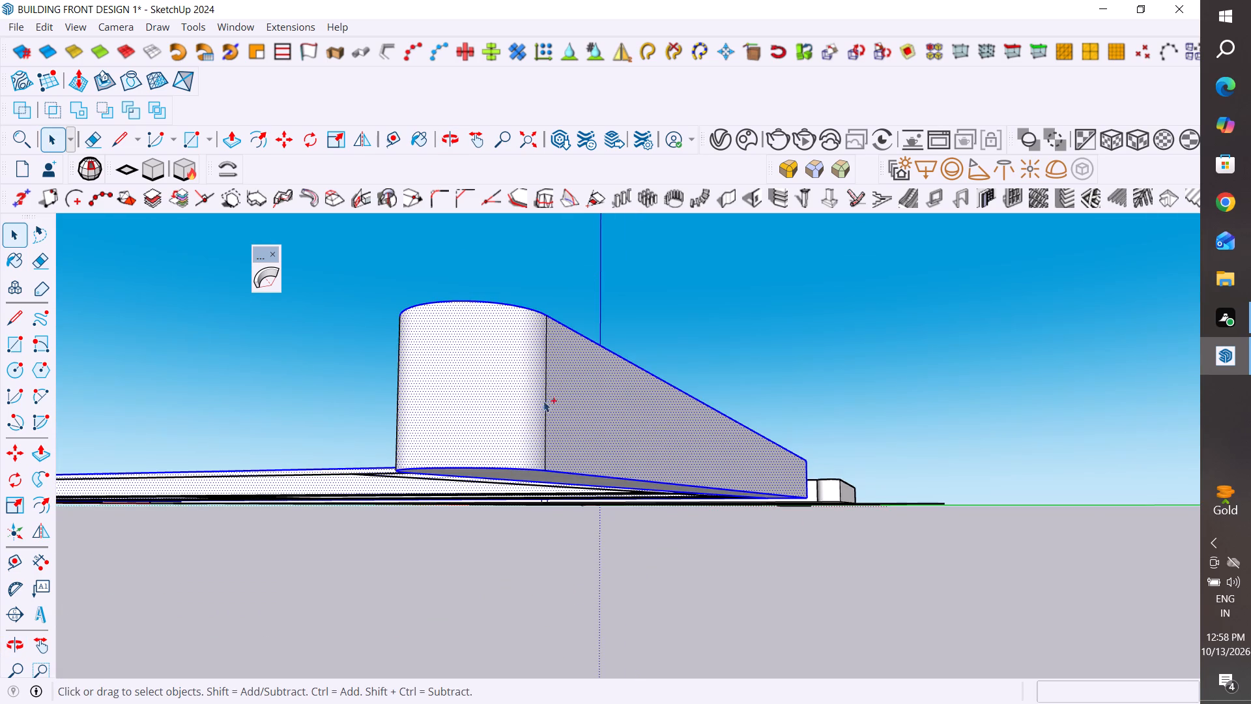
ctrl+click(546, 406)
Group the selected faces and edges of the tower's extruded border.
scroll(950, 530, down, 5)
middle_drag(986, 469, 900, 588)
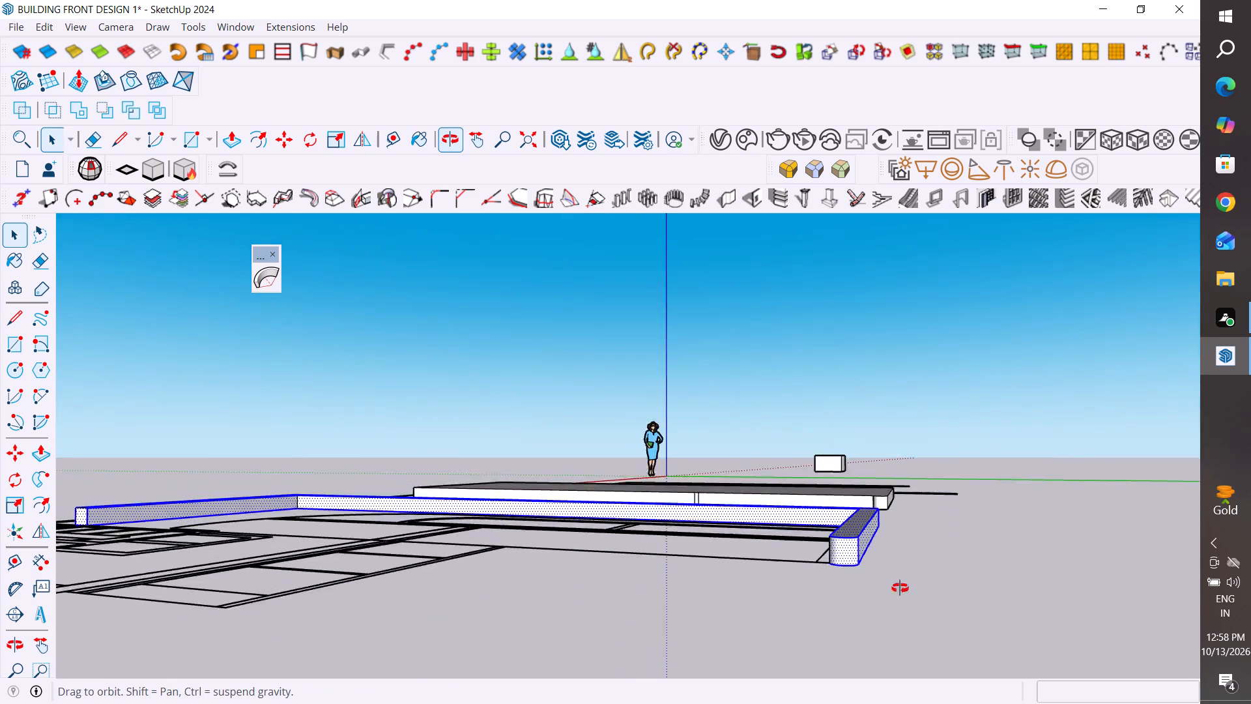
middle_drag(900, 588, 824, 669)
scroll(937, 490, down, 5)
middle_drag(918, 542, 890, 556)
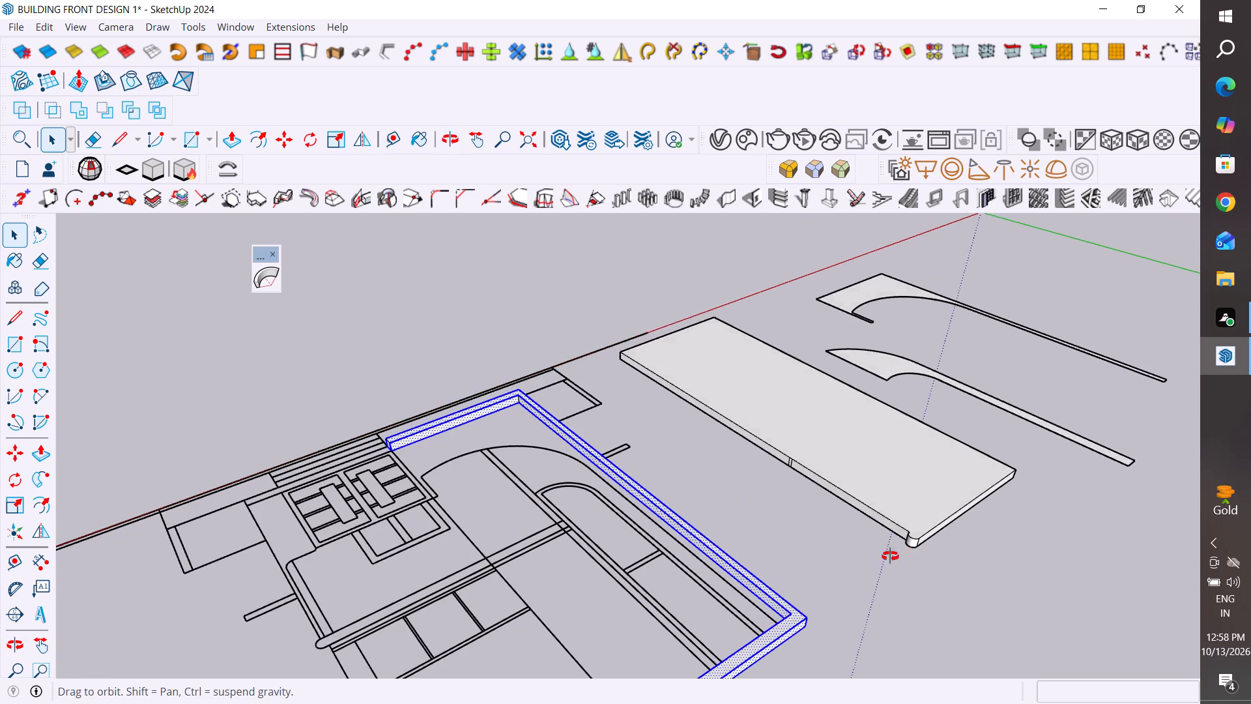
middle_drag(890, 556, 837, 565)
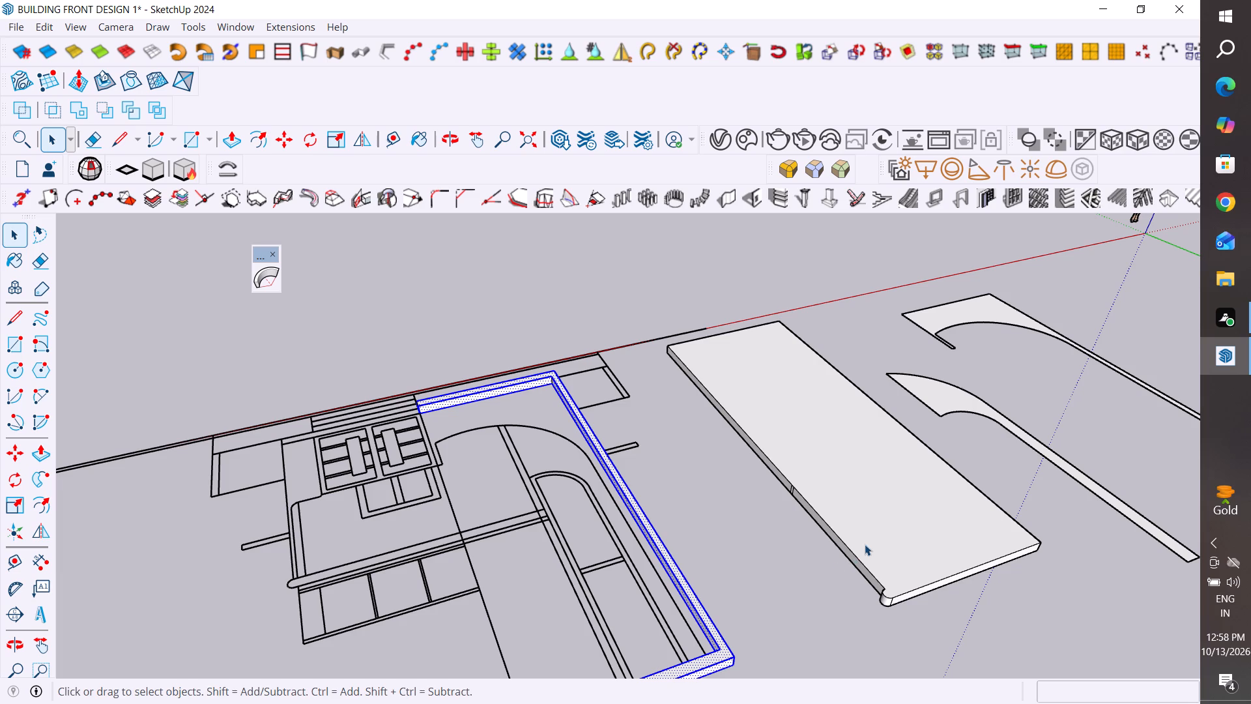
middle_drag(863, 545, 584, 581)
middle_drag(957, 437, 571, 506)
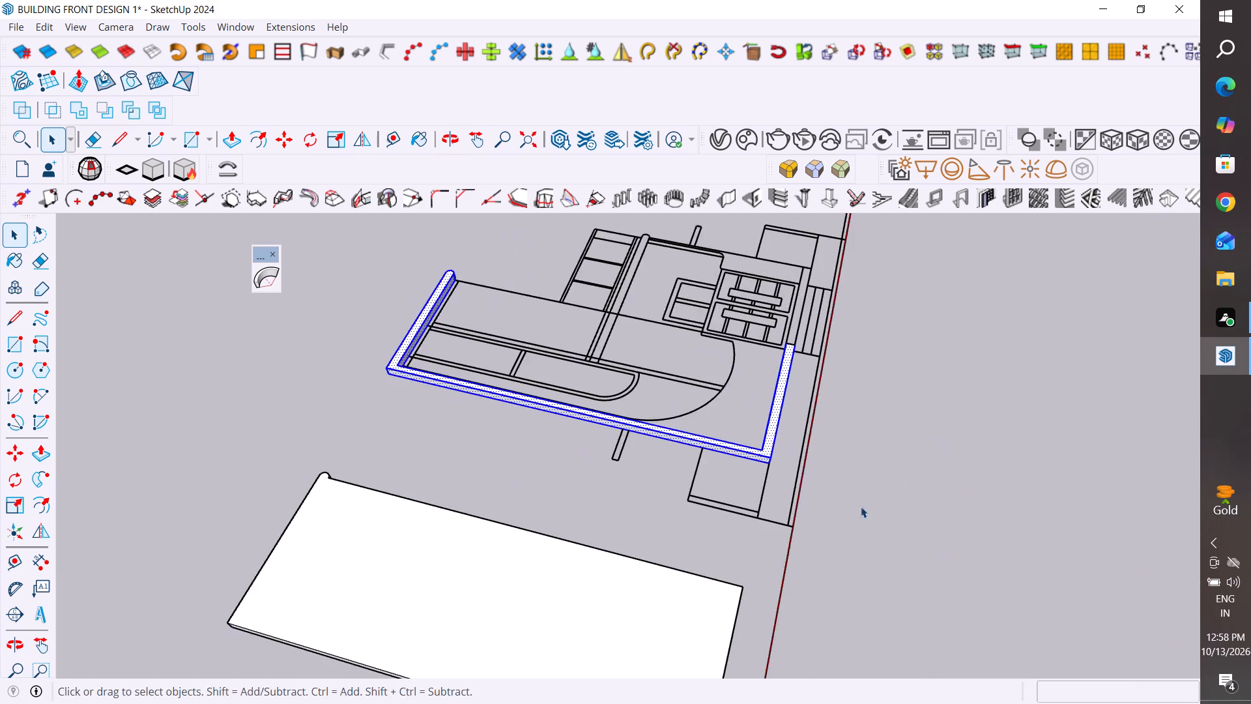
middle_drag(857, 510, 545, 555)
scroll(687, 474, up, 4)
scroll(687, 579, up, 5)
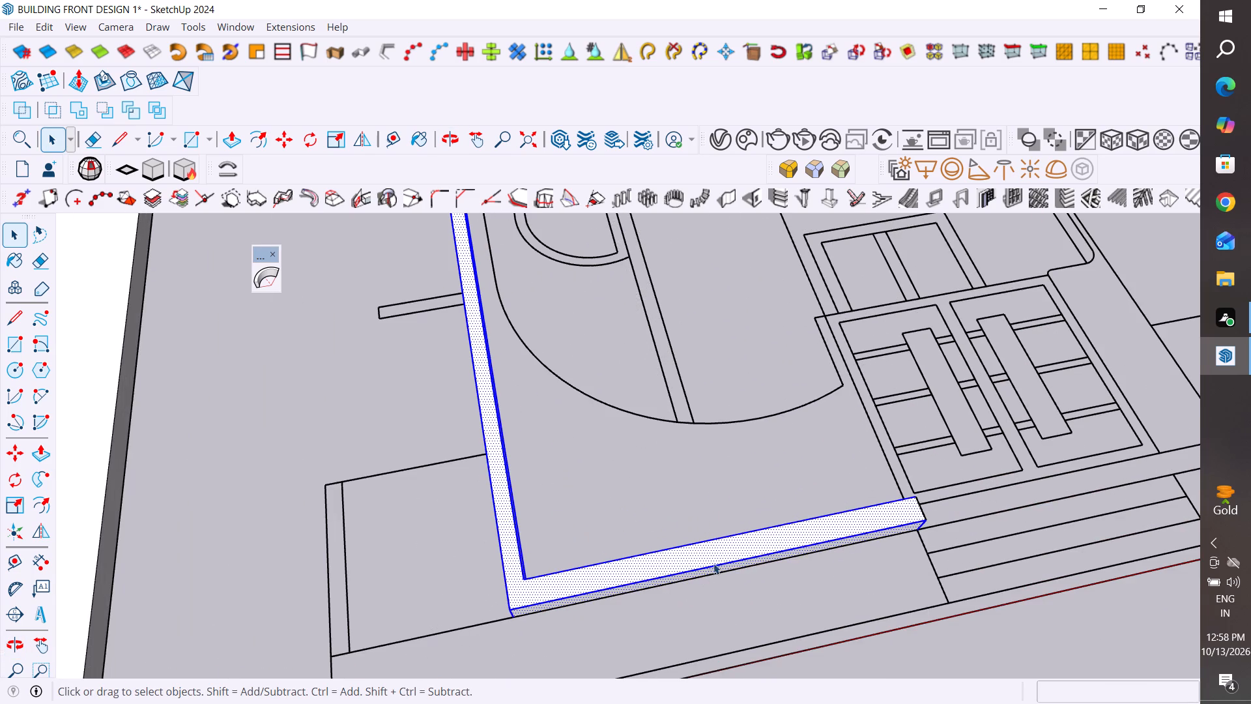
right_click(714, 563)
click(812, 227)
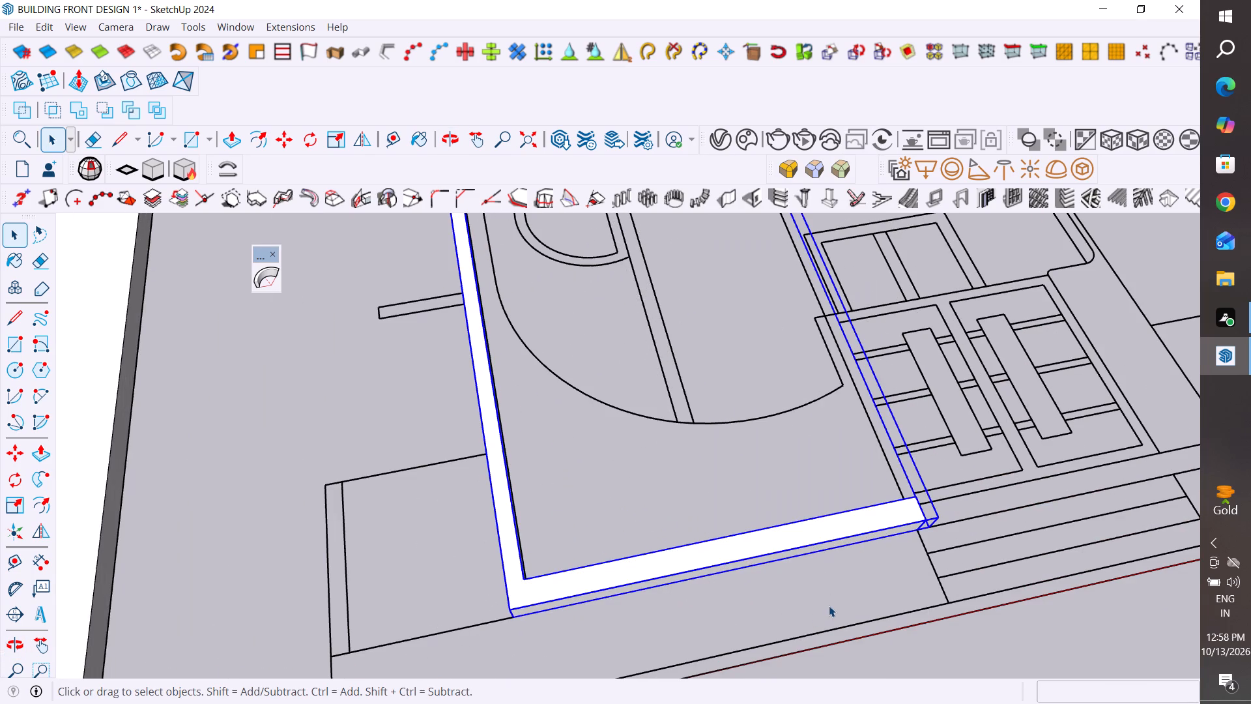
Move the grouped border about 428" along the red axis, clear of the front elevation on the side away from the white slab.
key(m)
click(917, 536)
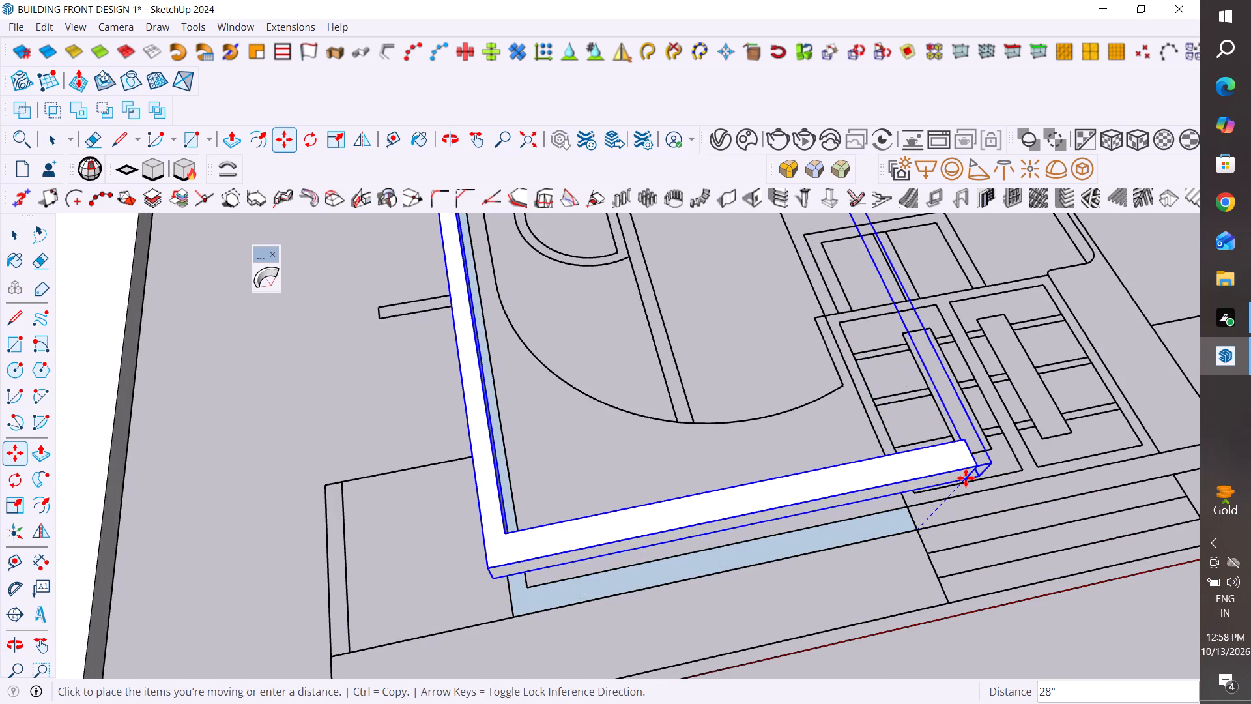
scroll(915, 589, down, 7)
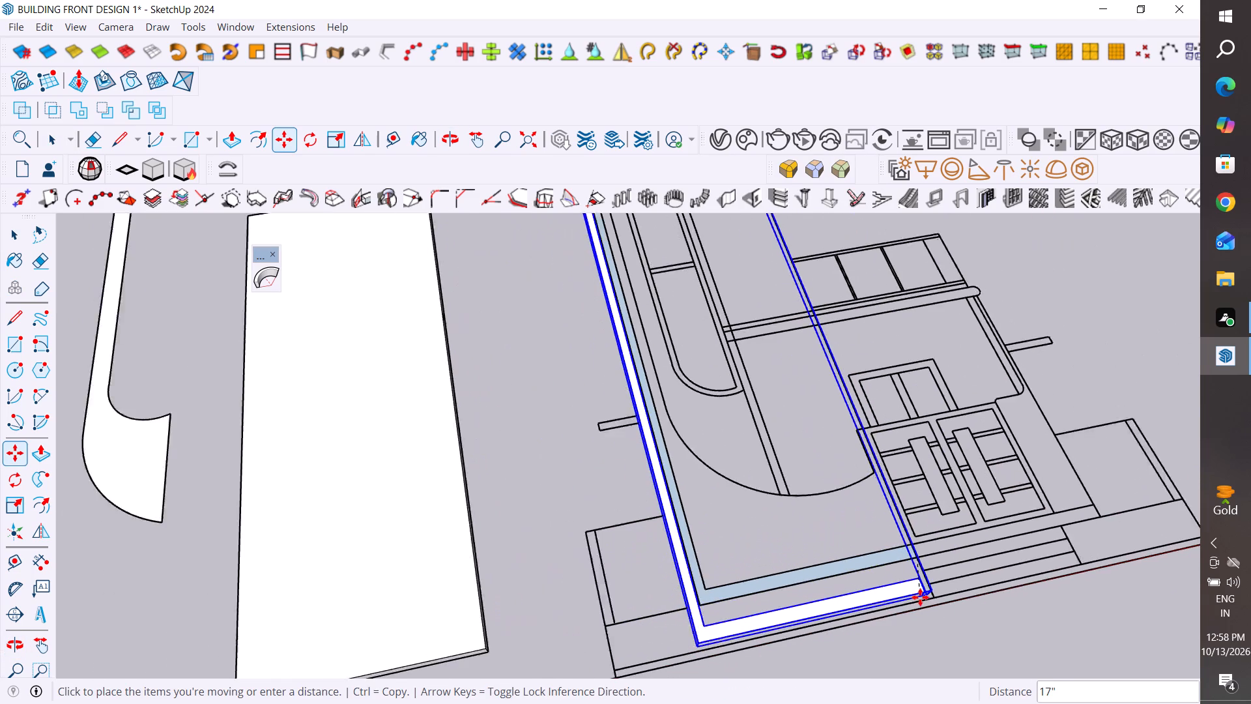
scroll(920, 597, down, 2)
middle_drag(920, 597, 927, 447)
scroll(788, 515, down, 14)
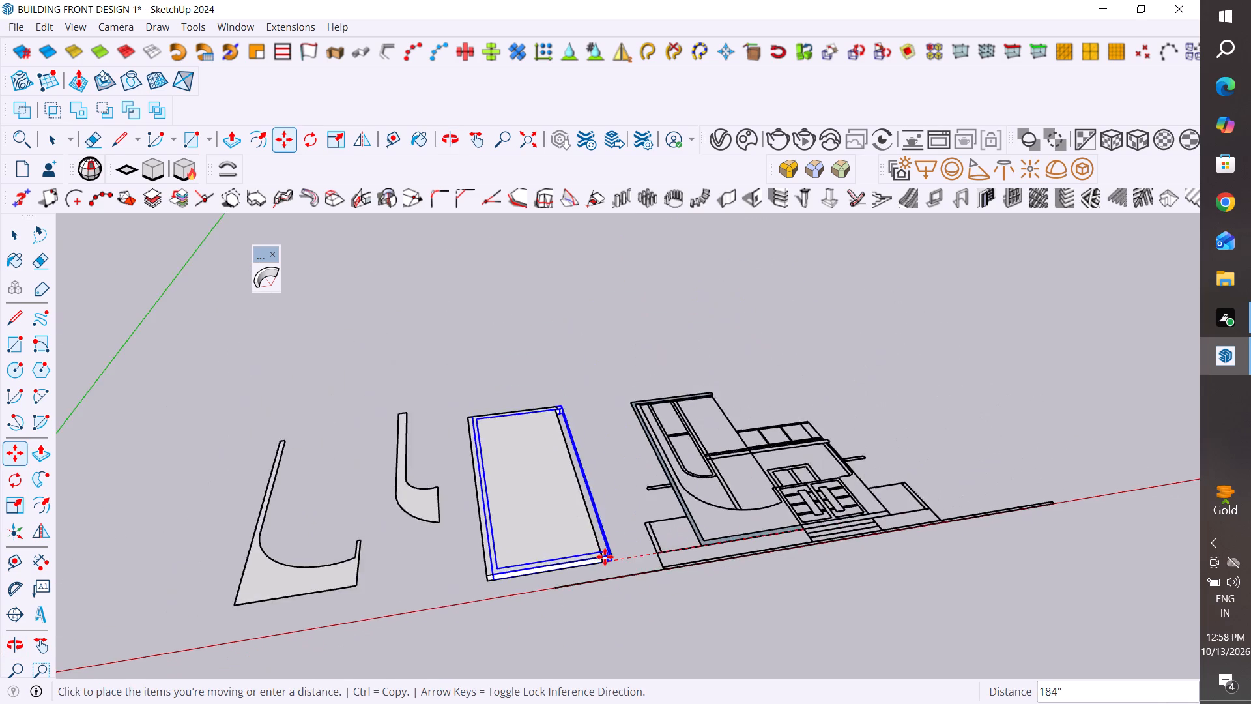
scroll(605, 557, down, 3)
middle_drag(982, 472, 907, 479)
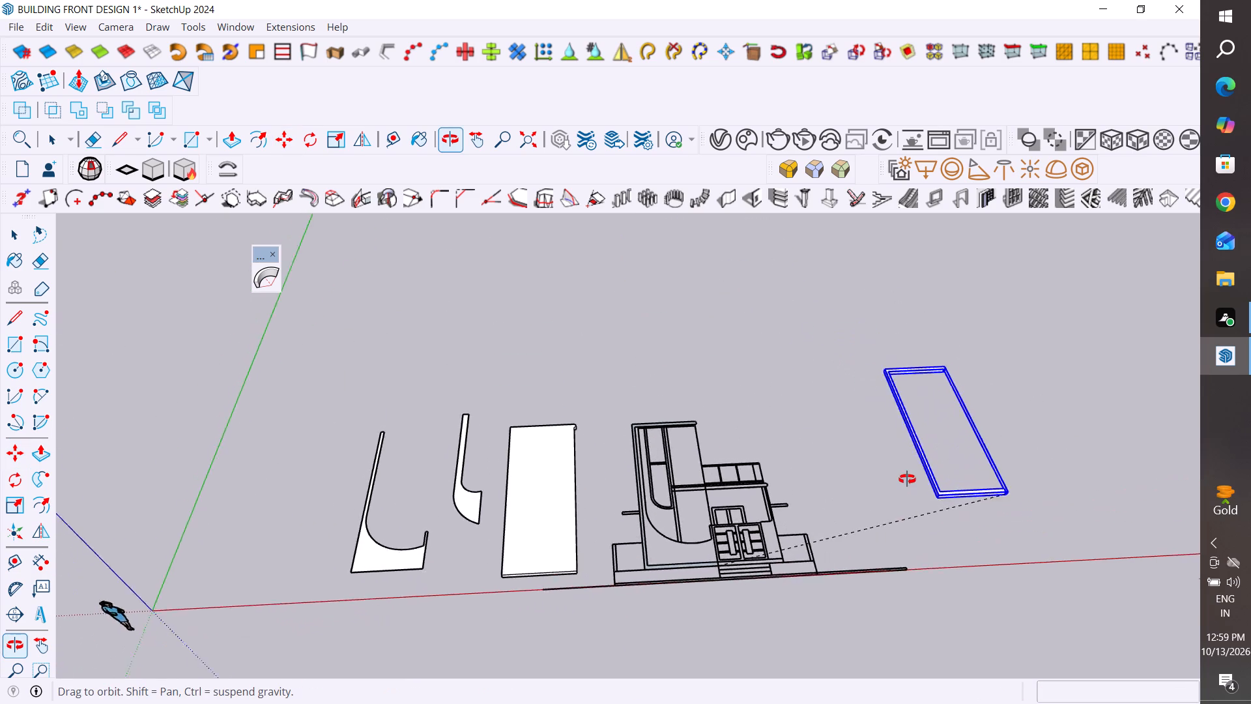
middle_drag(907, 479, 897, 488)
click(897, 488)
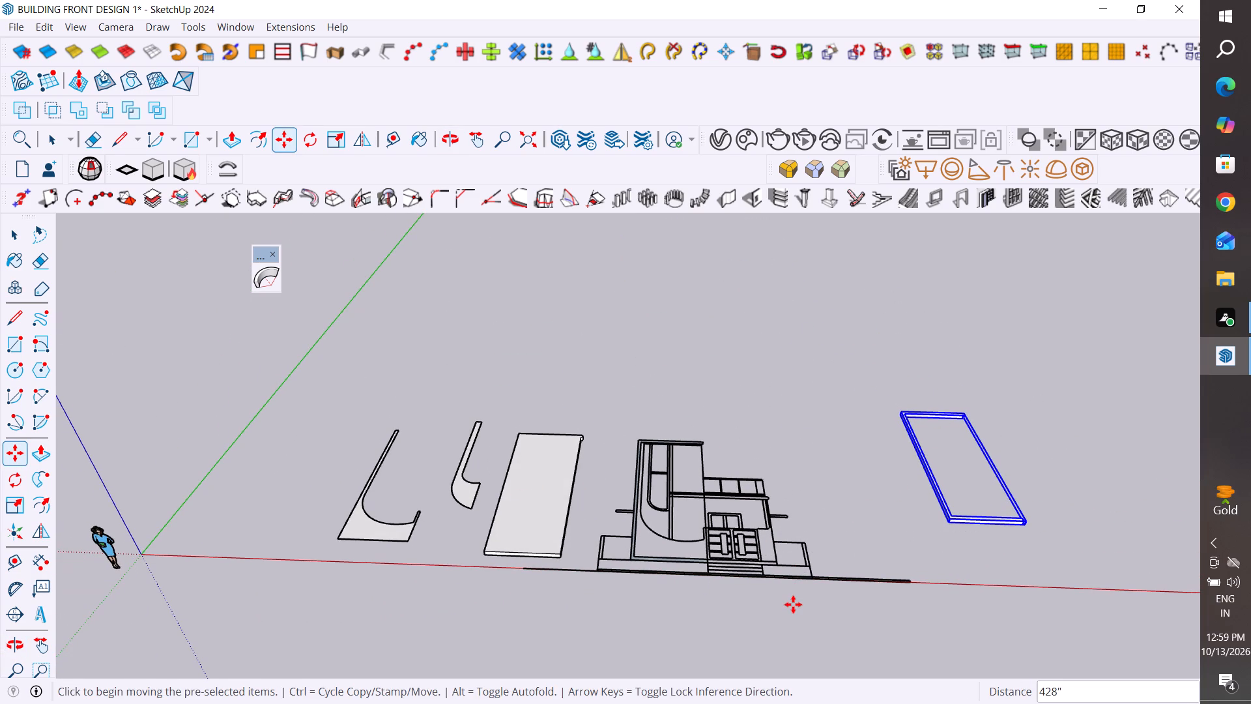
Deselect the border group and unhide all hidden plans and elevations.
middle_drag(1035, 576, 945, 392)
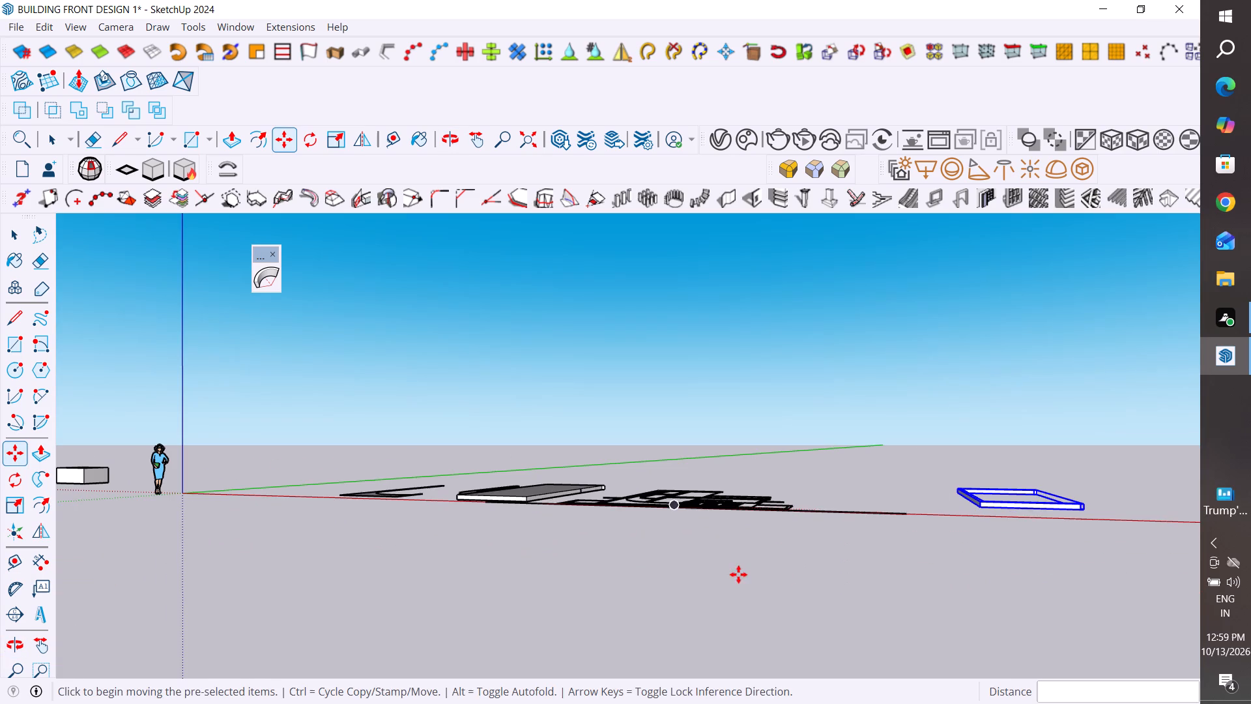
middle_drag(805, 602, 891, 645)
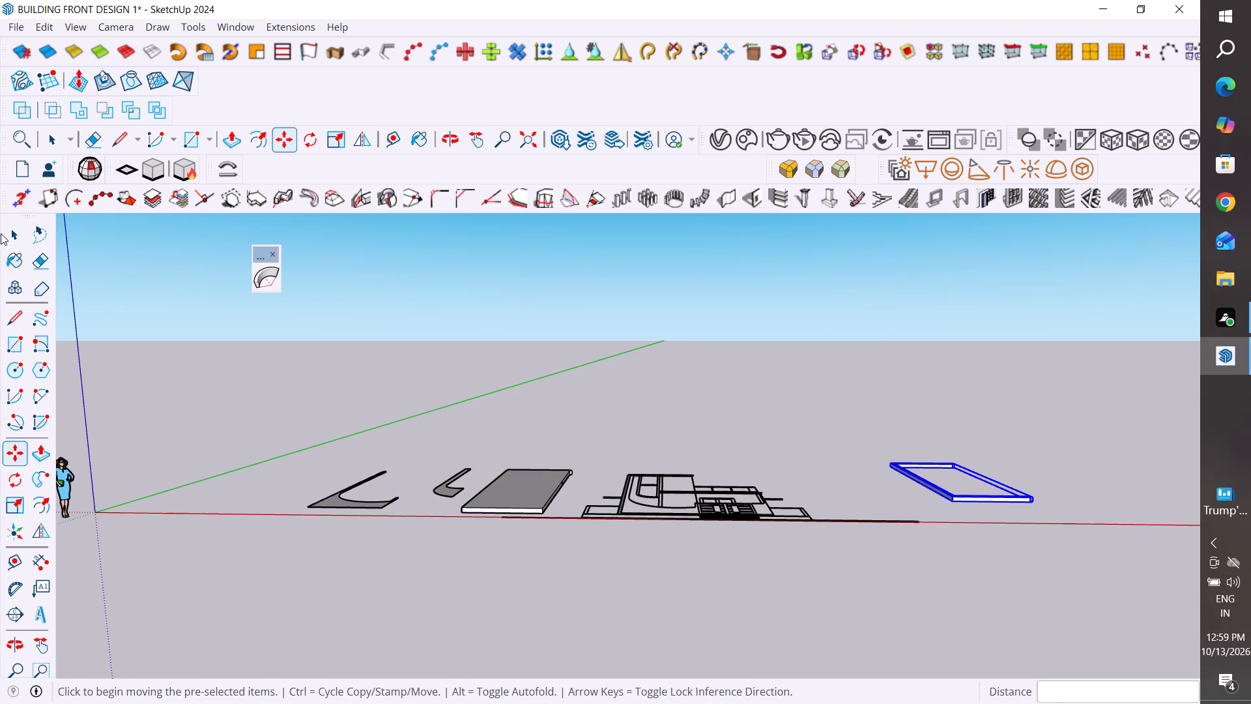
click(11, 238)
right_click(309, 391)
click(422, 314)
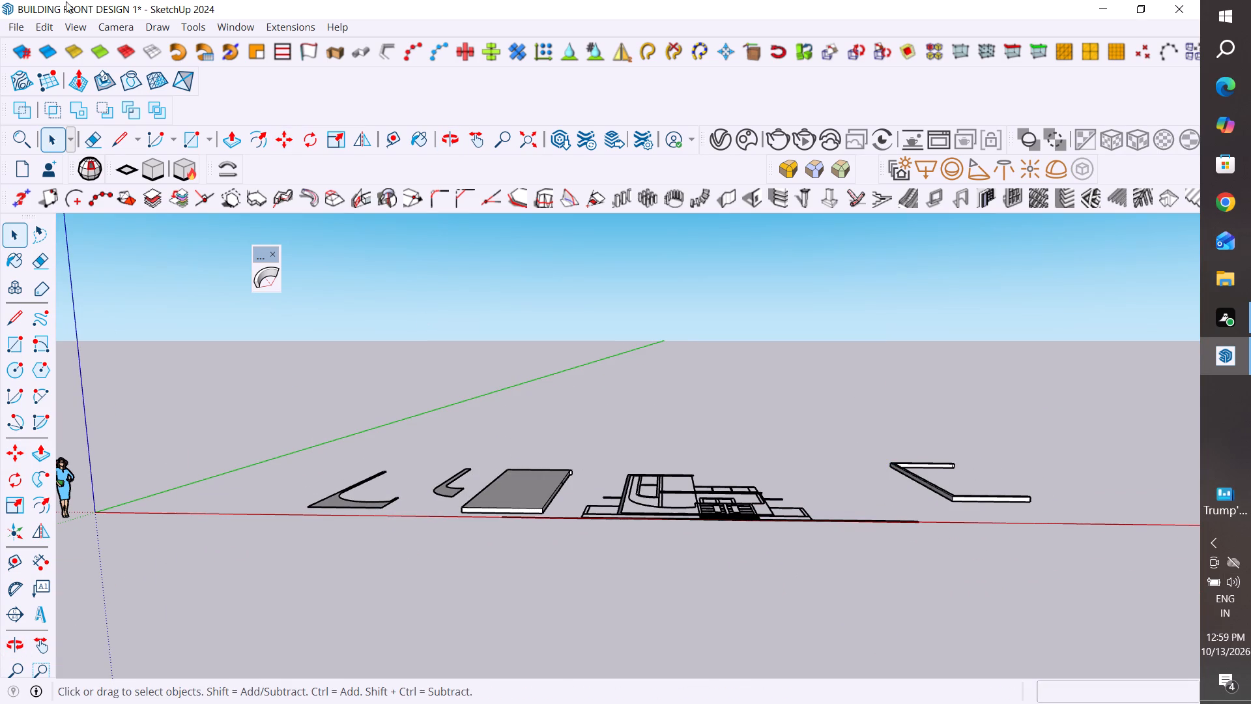
click(12, 27)
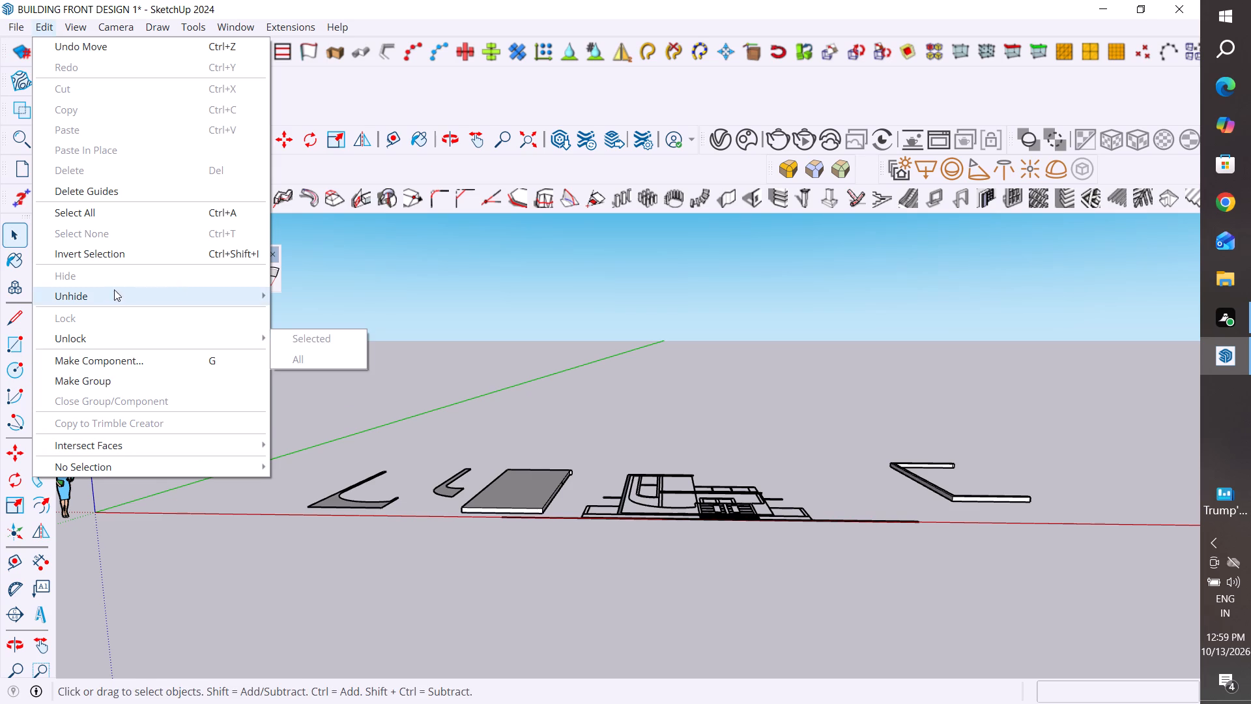
click(328, 340)
Examine where the moved border group sits among the floor plans and elevations.
scroll(489, 303, down, 6)
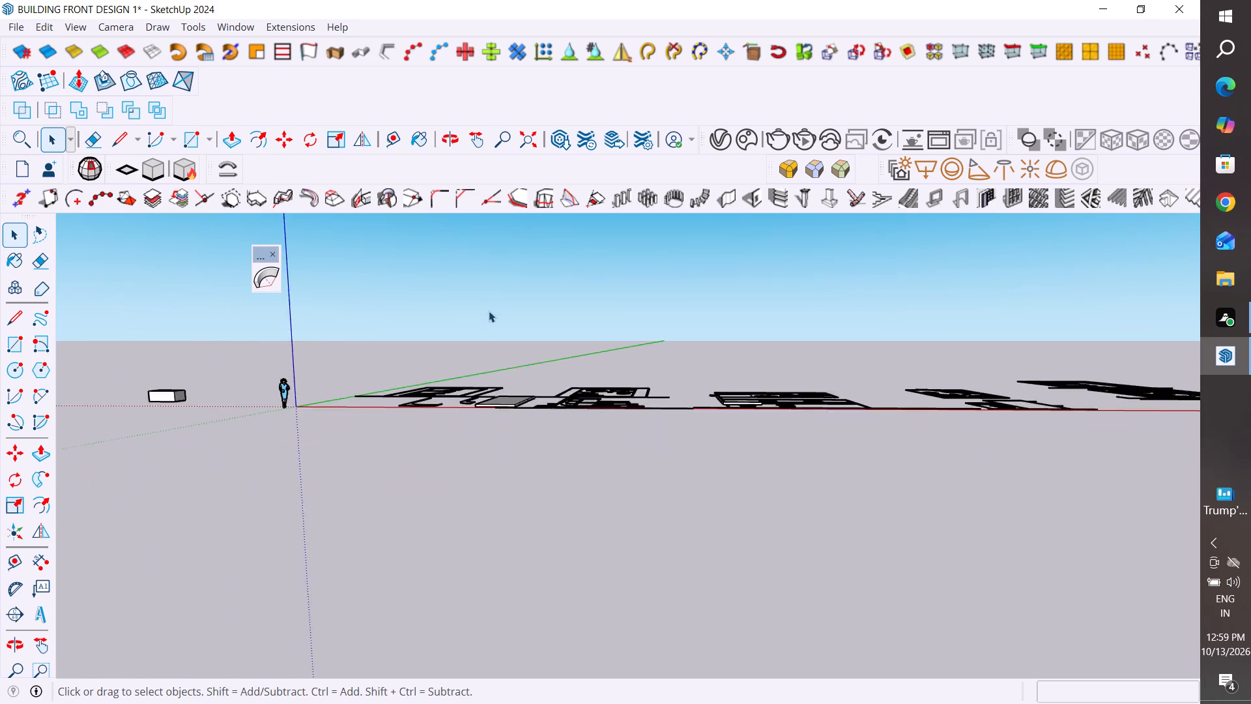
middle_drag(478, 334, 463, 649)
scroll(406, 523, down, 5)
middle_drag(405, 524, 494, 566)
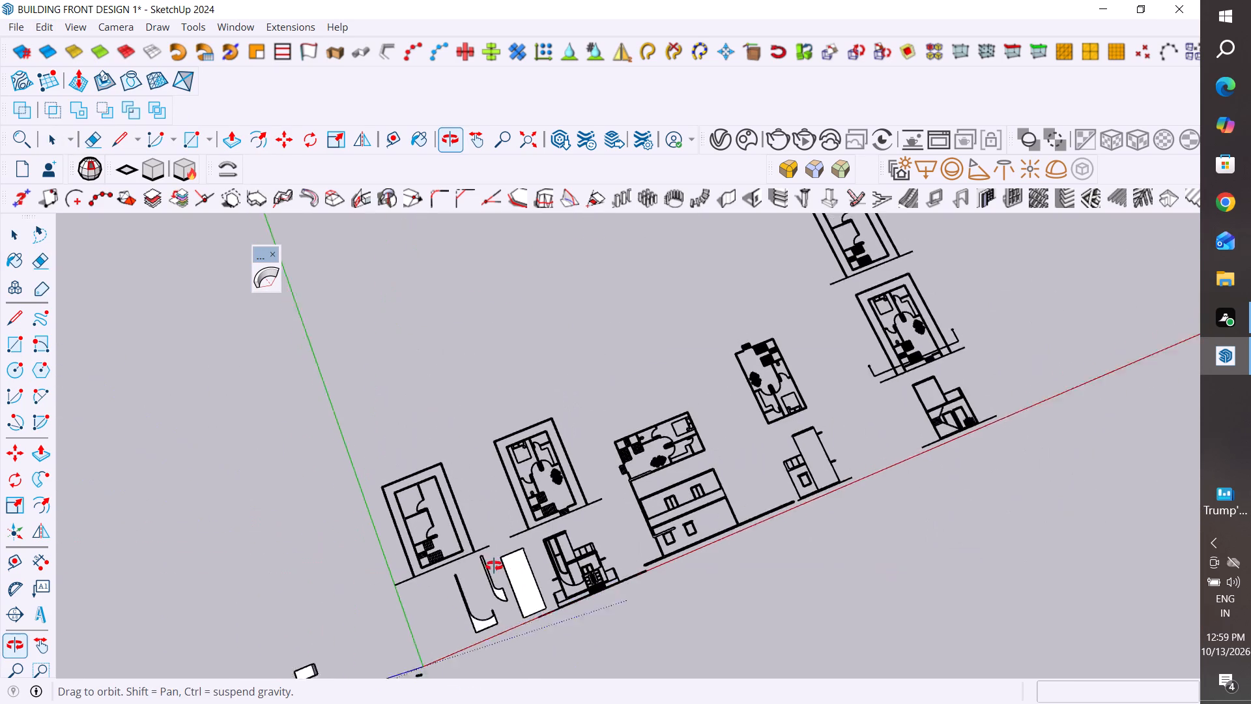
middle_drag(494, 566, 452, 546)
scroll(619, 643, up, 2)
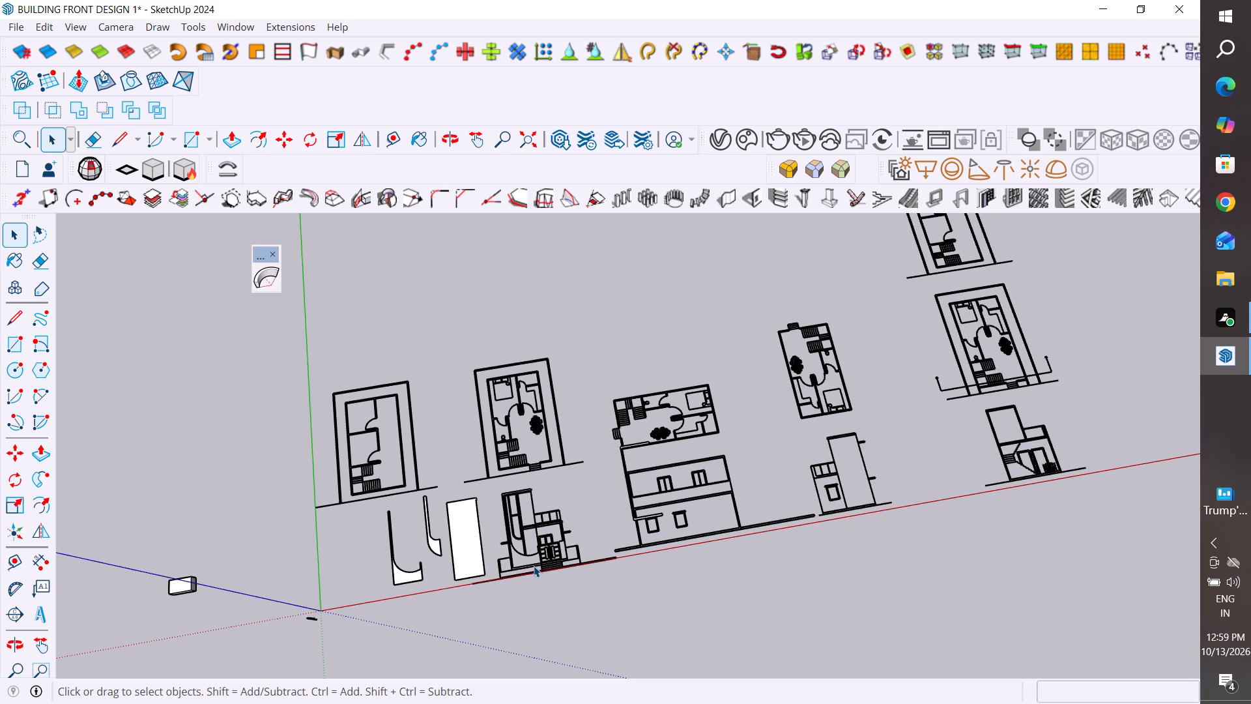
scroll(534, 561, up, 5)
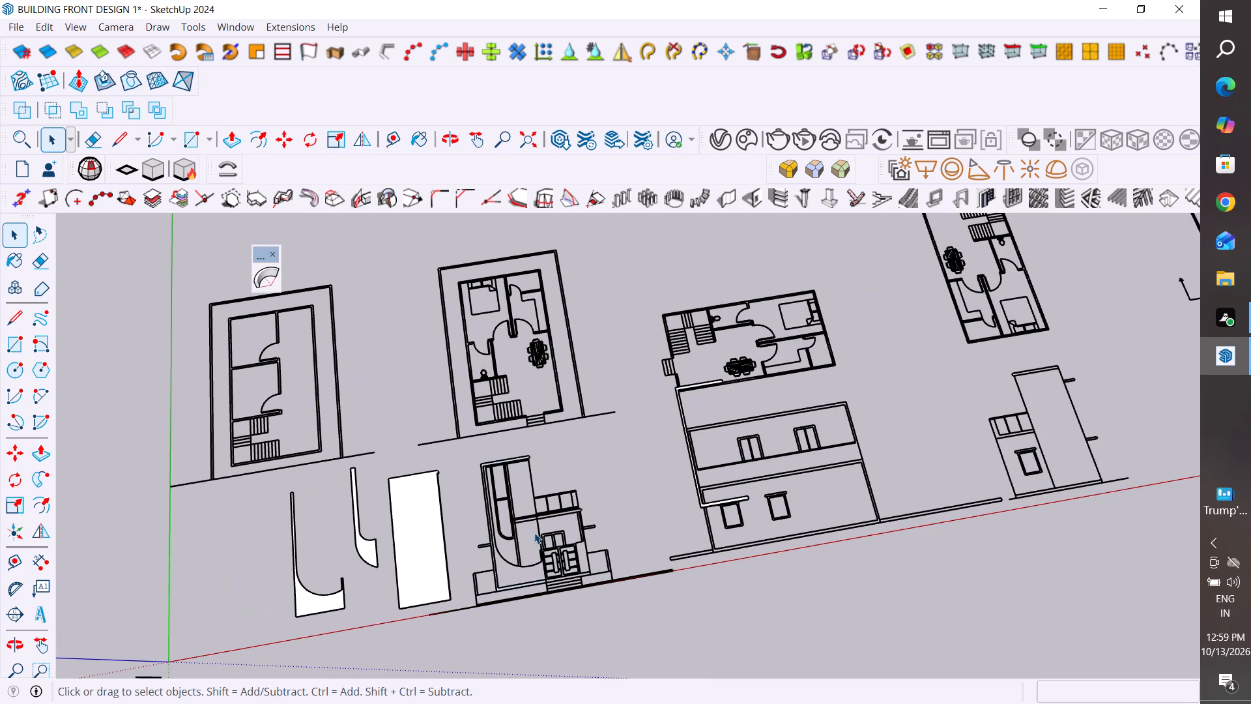
scroll(710, 480, up, 4)
middle_drag(730, 485, 721, 308)
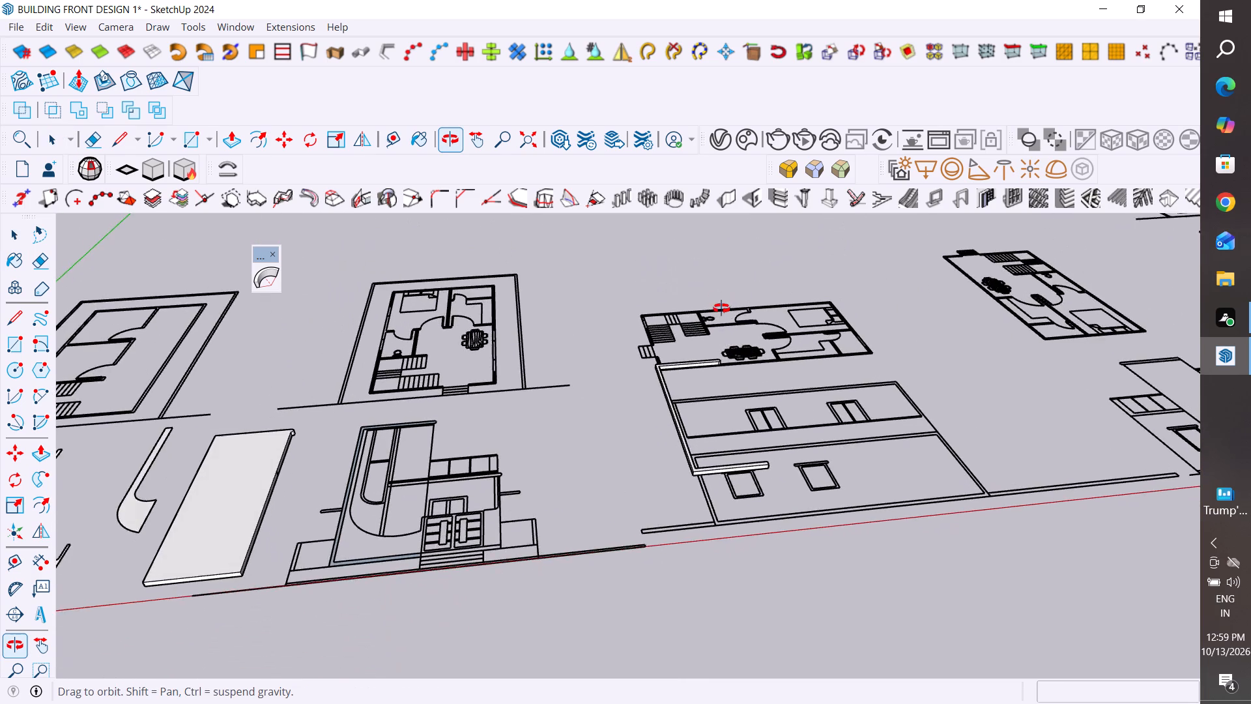
middle_drag(721, 308, 725, 437)
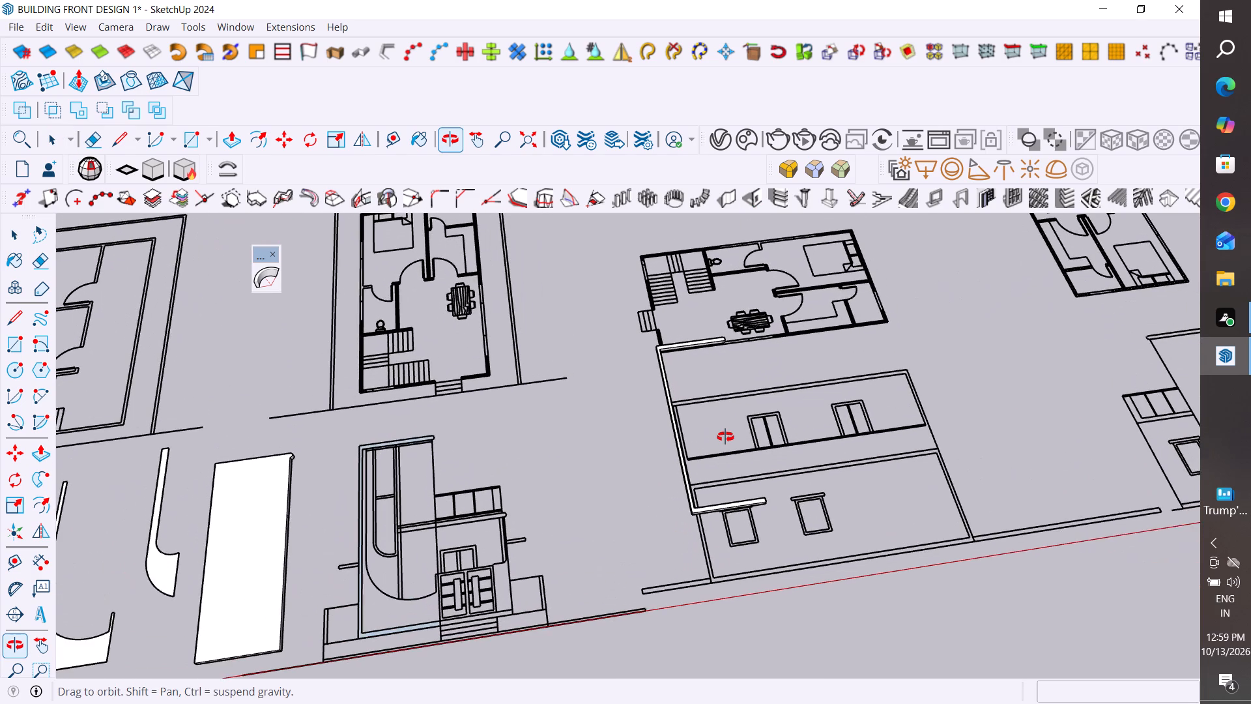
middle_drag(725, 437, 723, 437)
scroll(721, 491, down, 4)
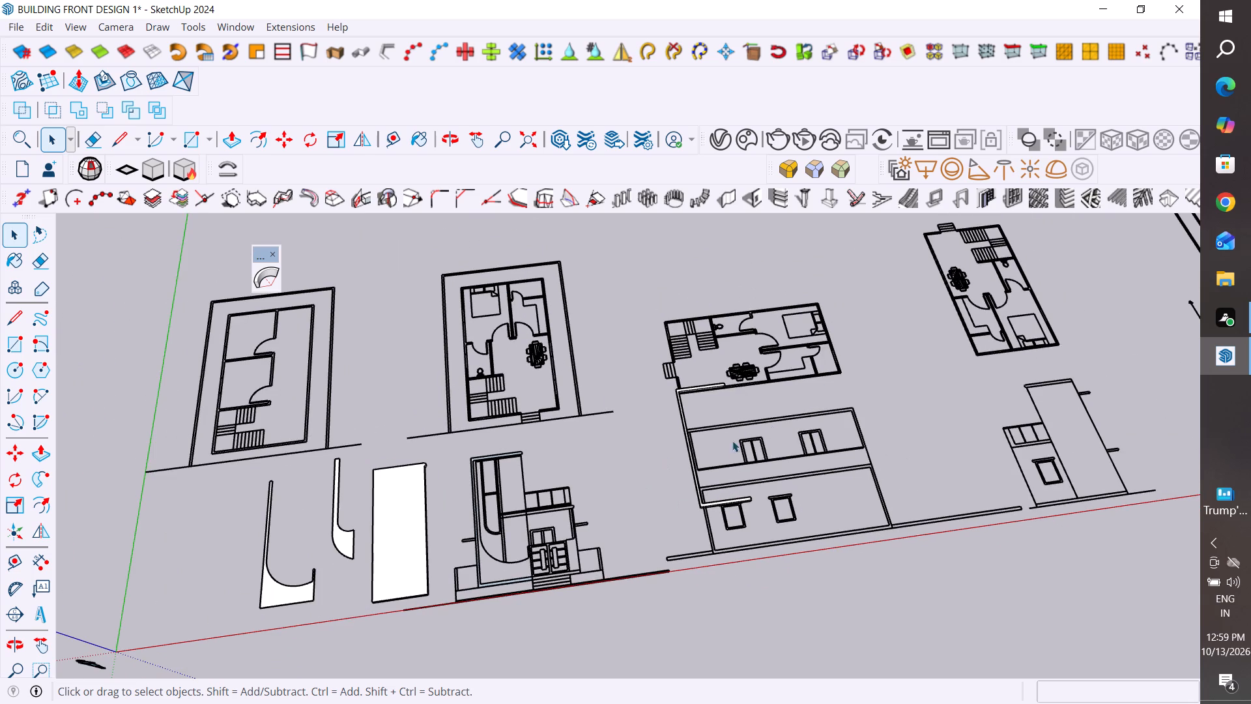
scroll(635, 528, down, 1)
Inside the border group, move all its geometry about 1095" back along the red axis, beyond the loose facade pieces, and exit the group.
scroll(702, 516, up, 9)
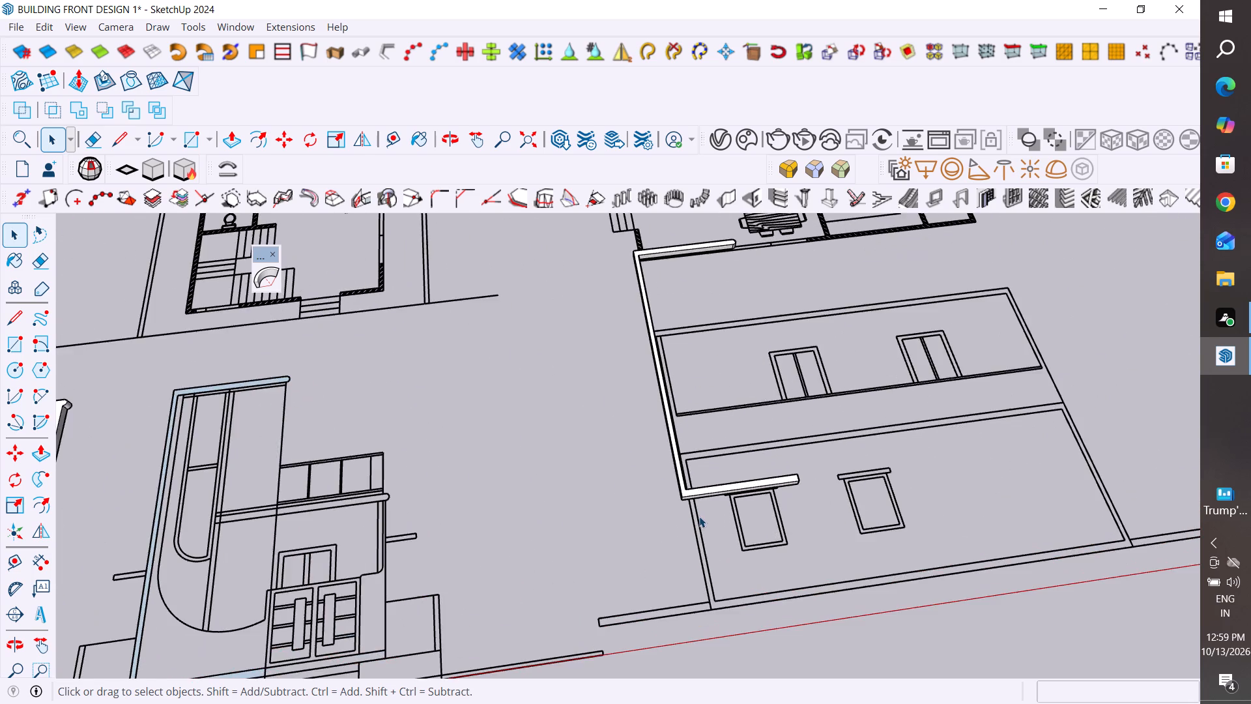
middle_drag(699, 516, 700, 364)
triple_click(700, 447)
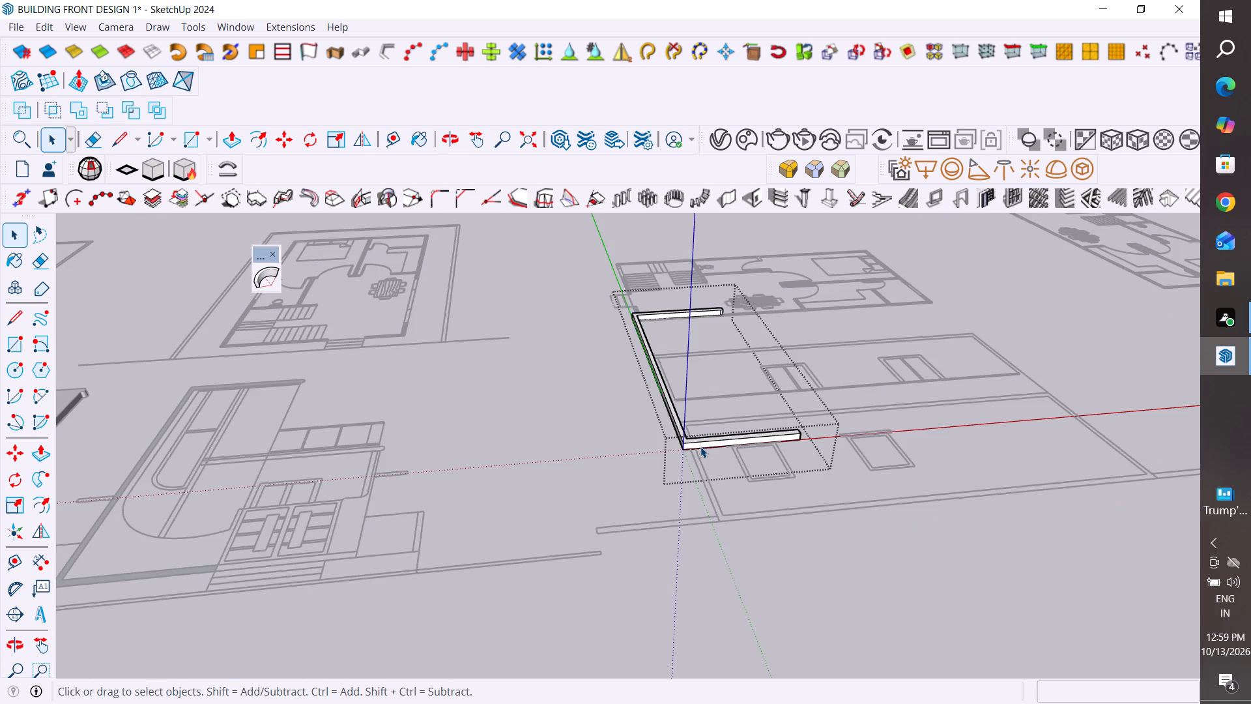
middle_drag(719, 437, 632, 420)
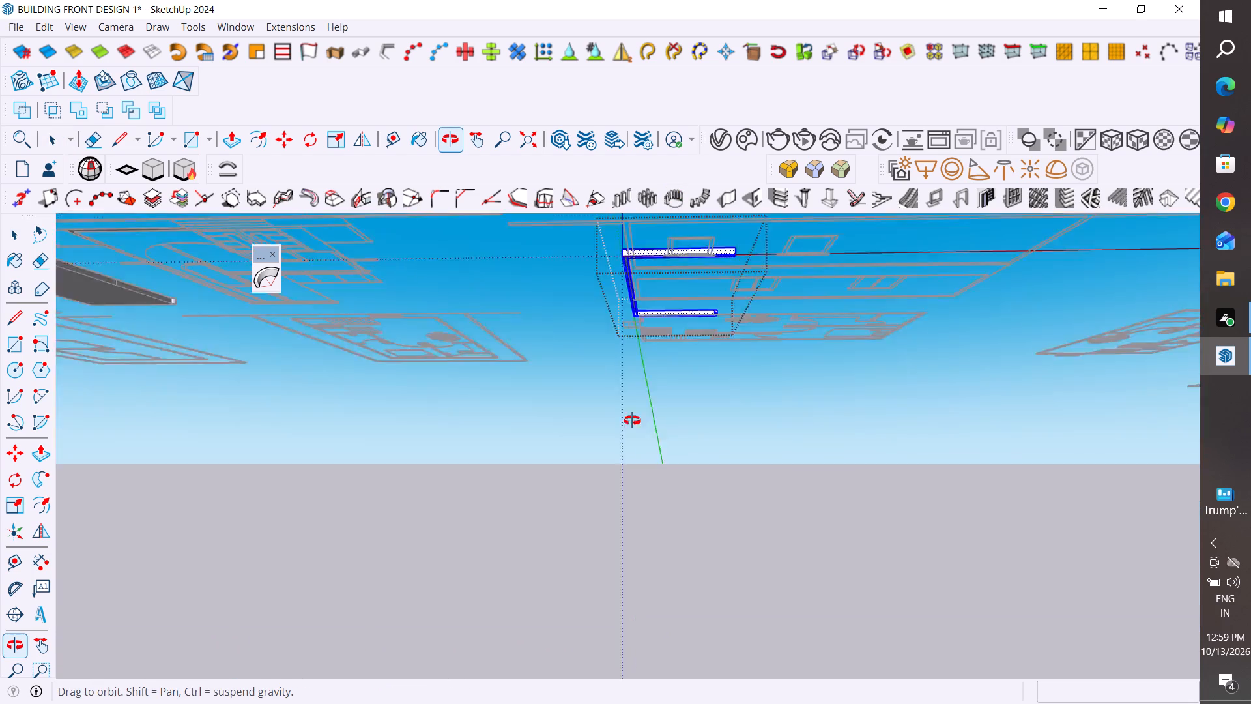
middle_drag(632, 420, 631, 427)
key(m)
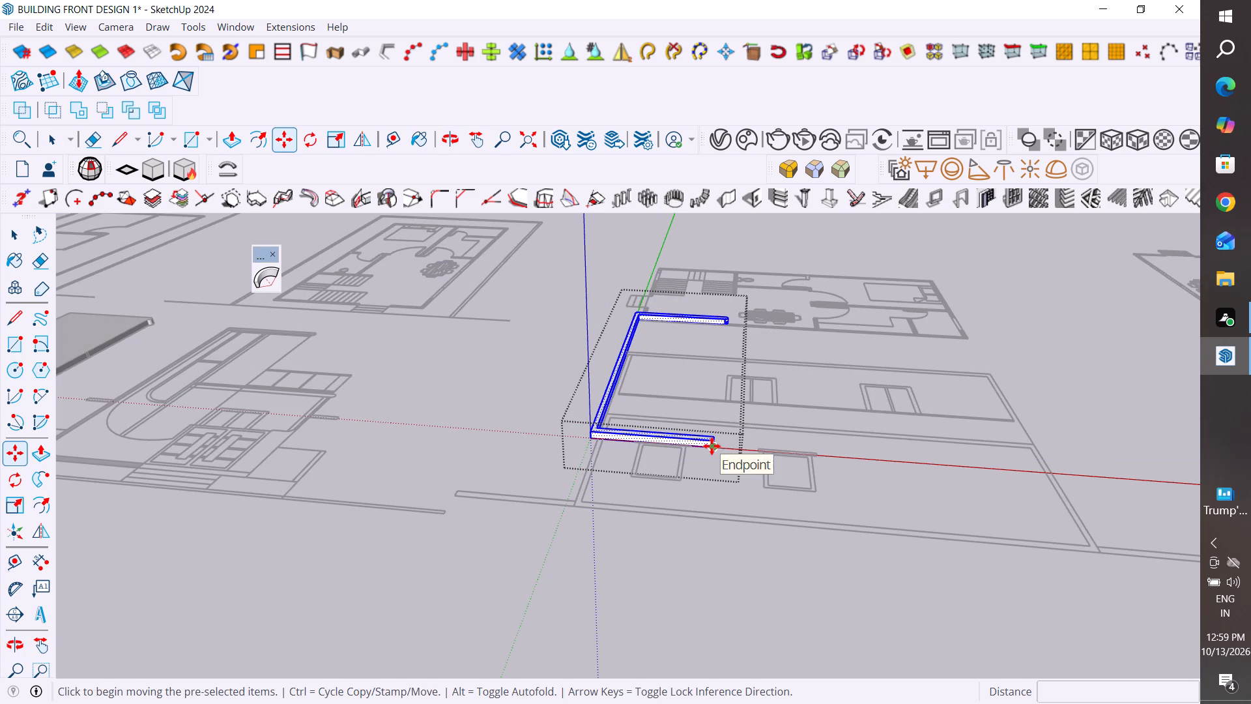
click(712, 446)
scroll(977, 489, down, 6)
scroll(899, 478, down, 5)
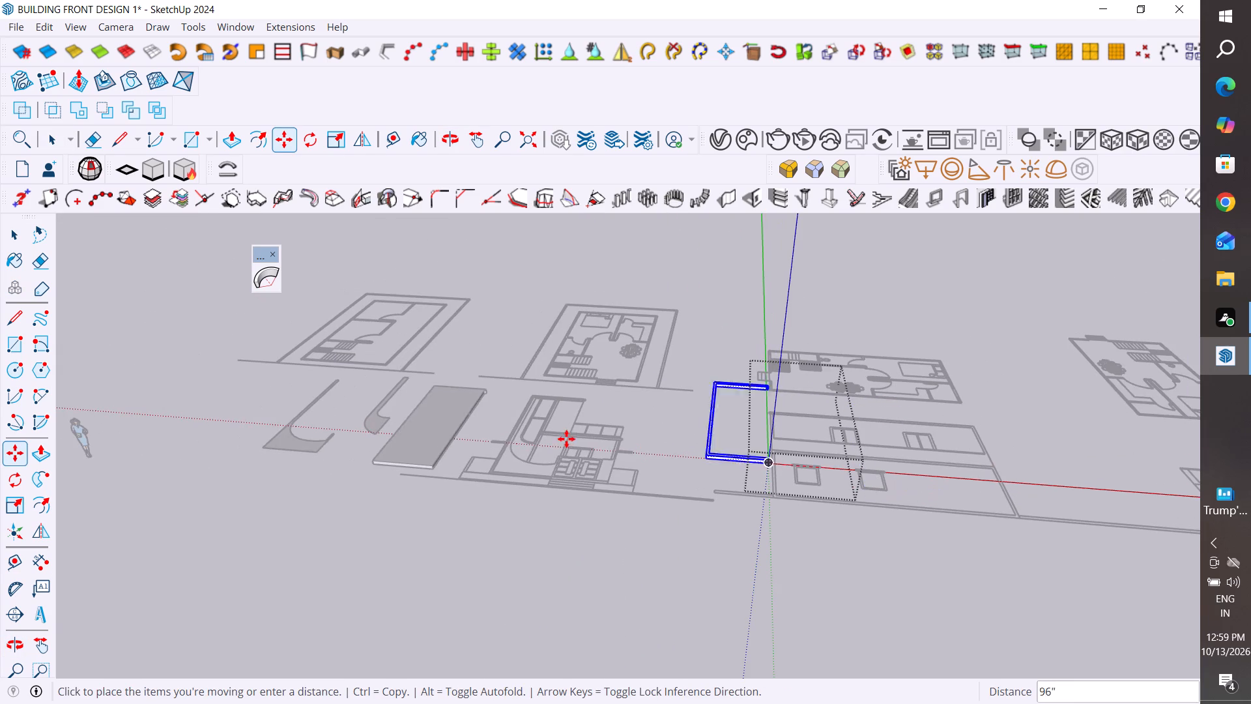
click(177, 422)
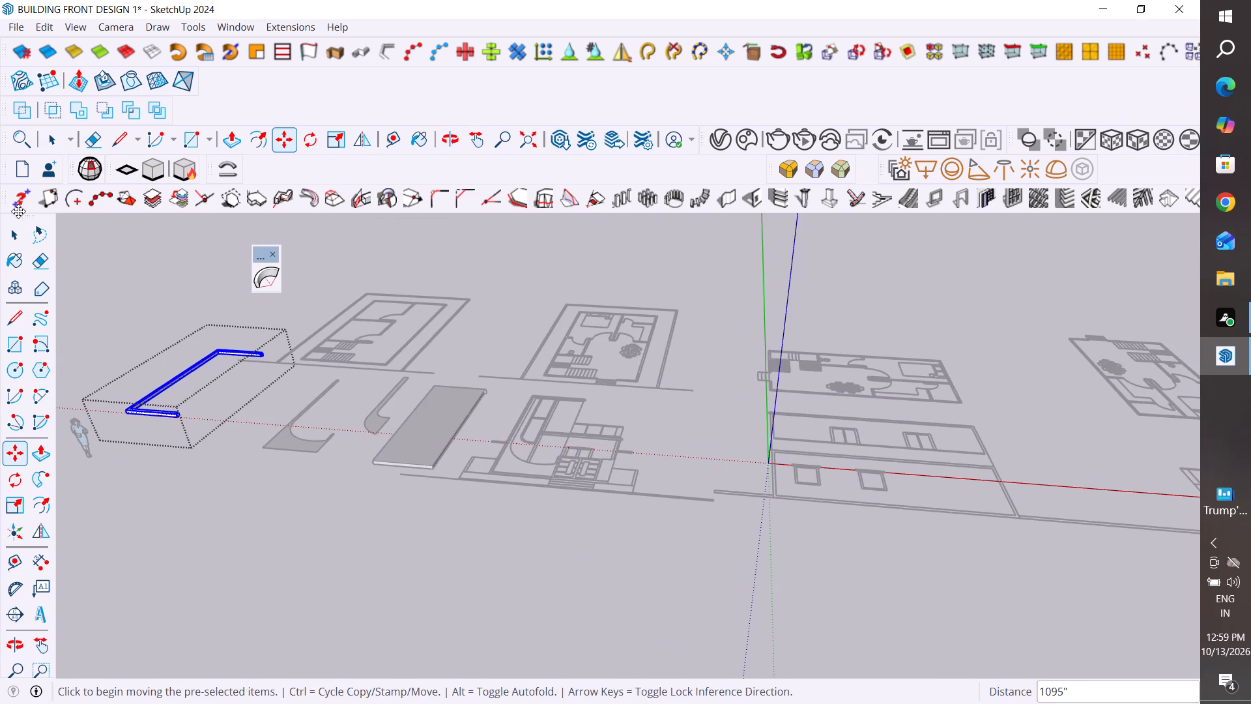
click(24, 239)
click(173, 286)
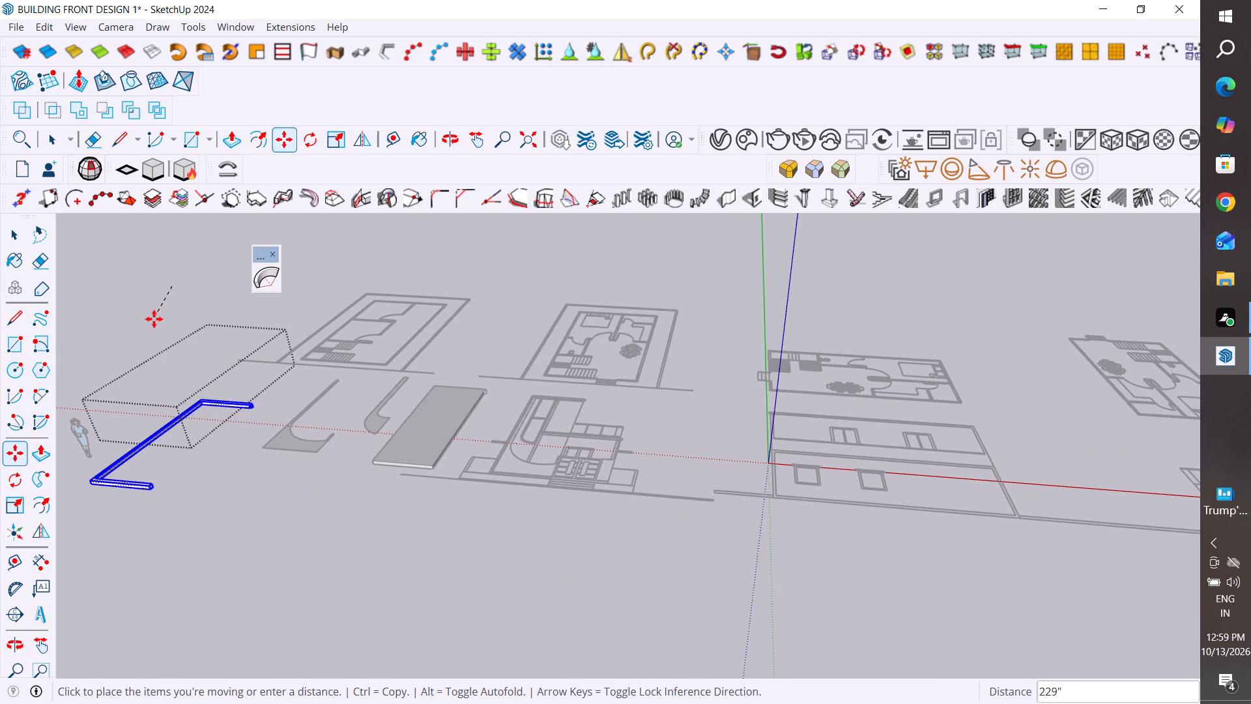
key(Escape)
click(7, 231)
click(173, 306)
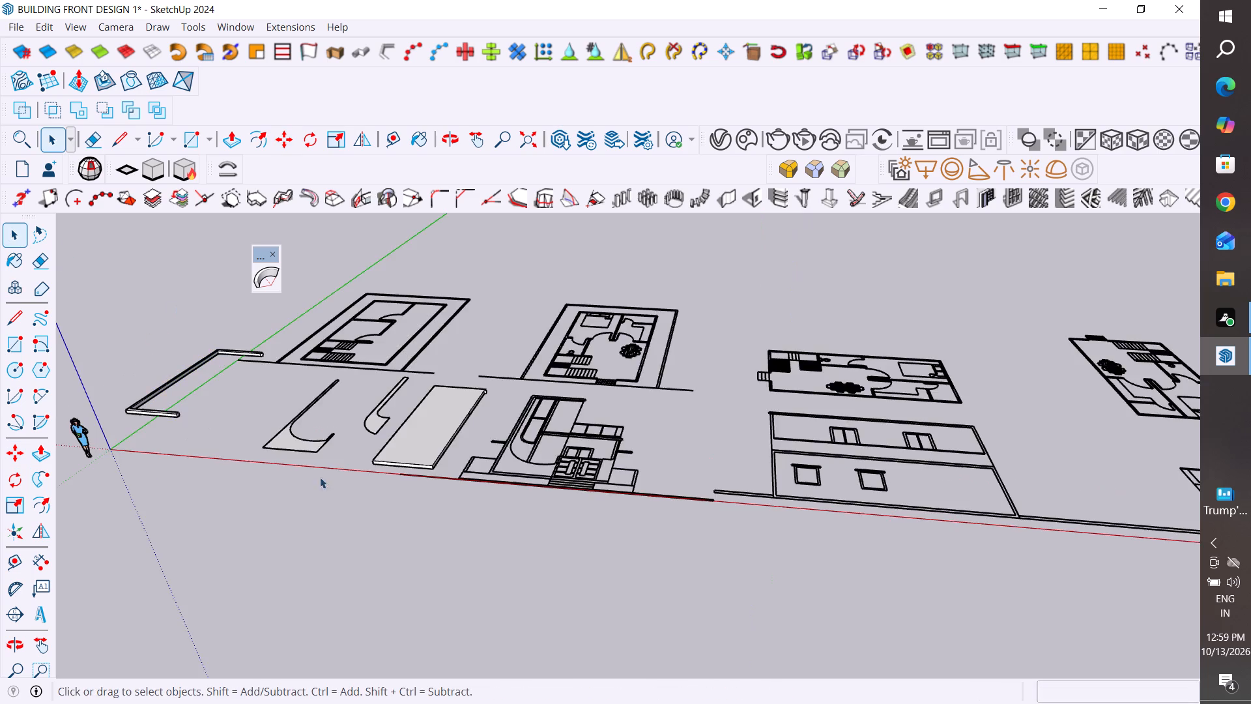
Examine the layout of the border group, loose facade pieces, floor plans and elevations from above and below.
middle_drag(771, 618, 844, 656)
middle_drag(907, 435, 887, 561)
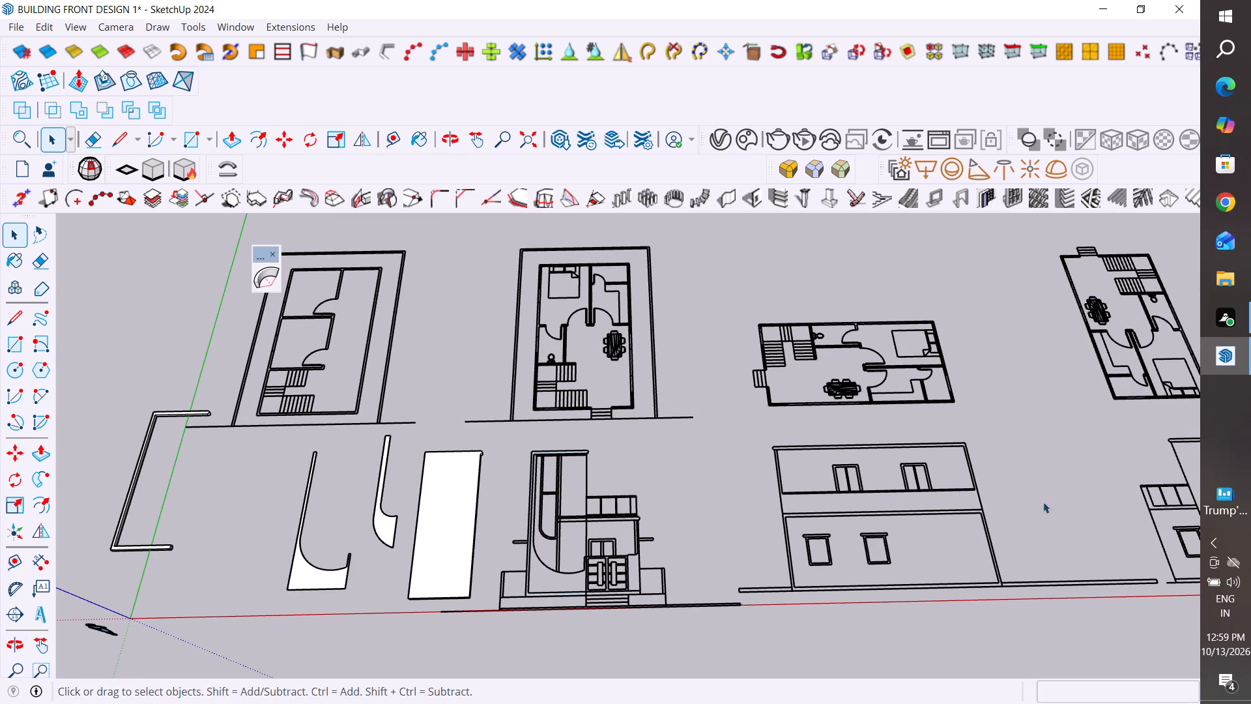
scroll(1089, 503, down, 5)
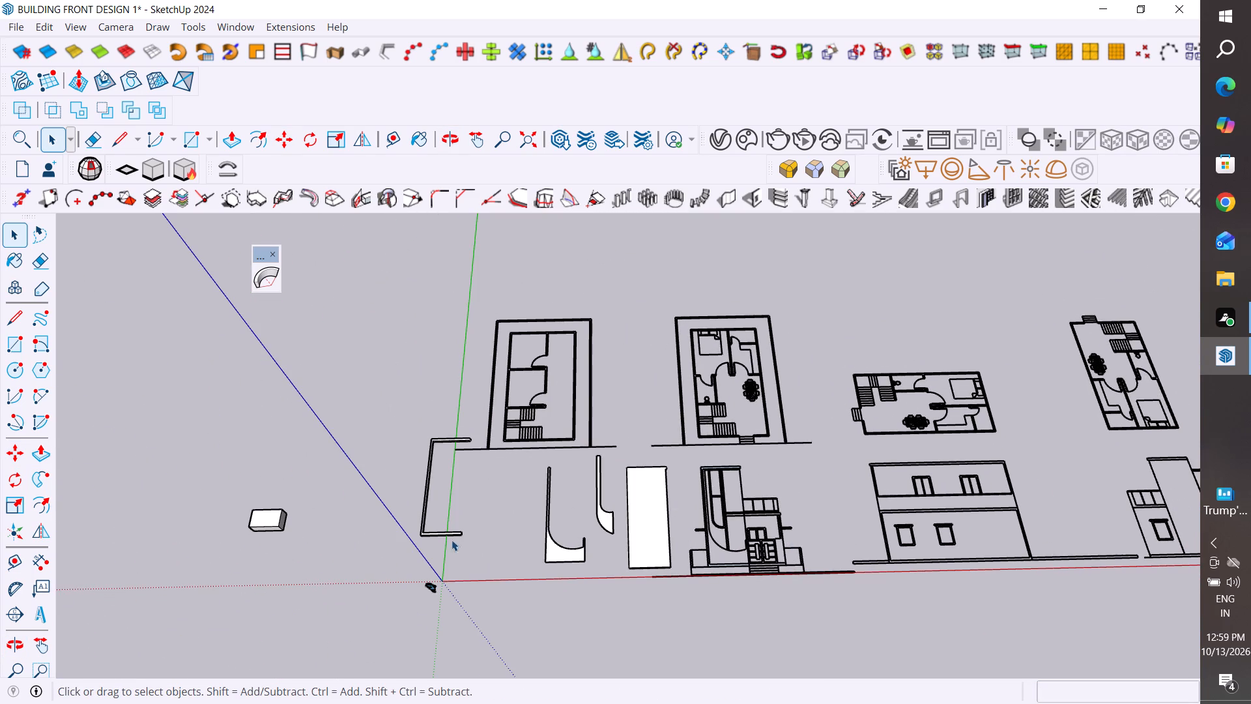
scroll(304, 540, up, 3)
middle_drag(511, 611, 571, 366)
scroll(489, 452, up, 3)
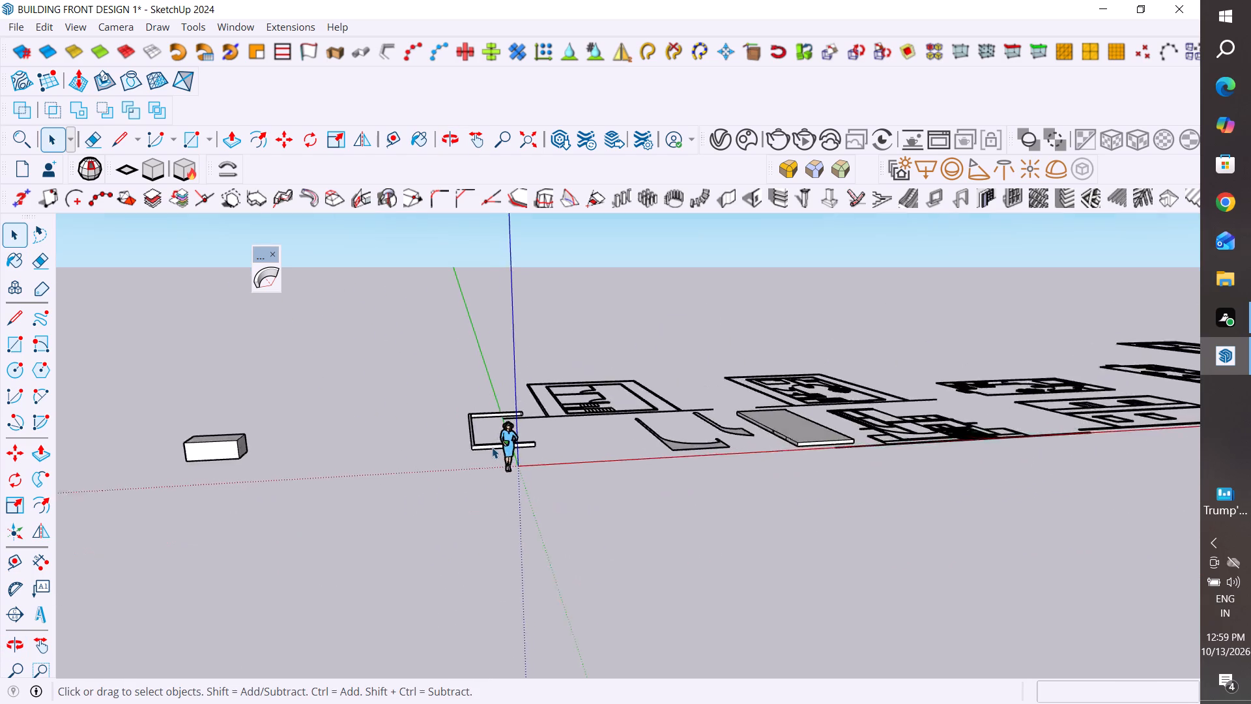
scroll(492, 447, up, 12)
middle_drag(473, 456, 557, 370)
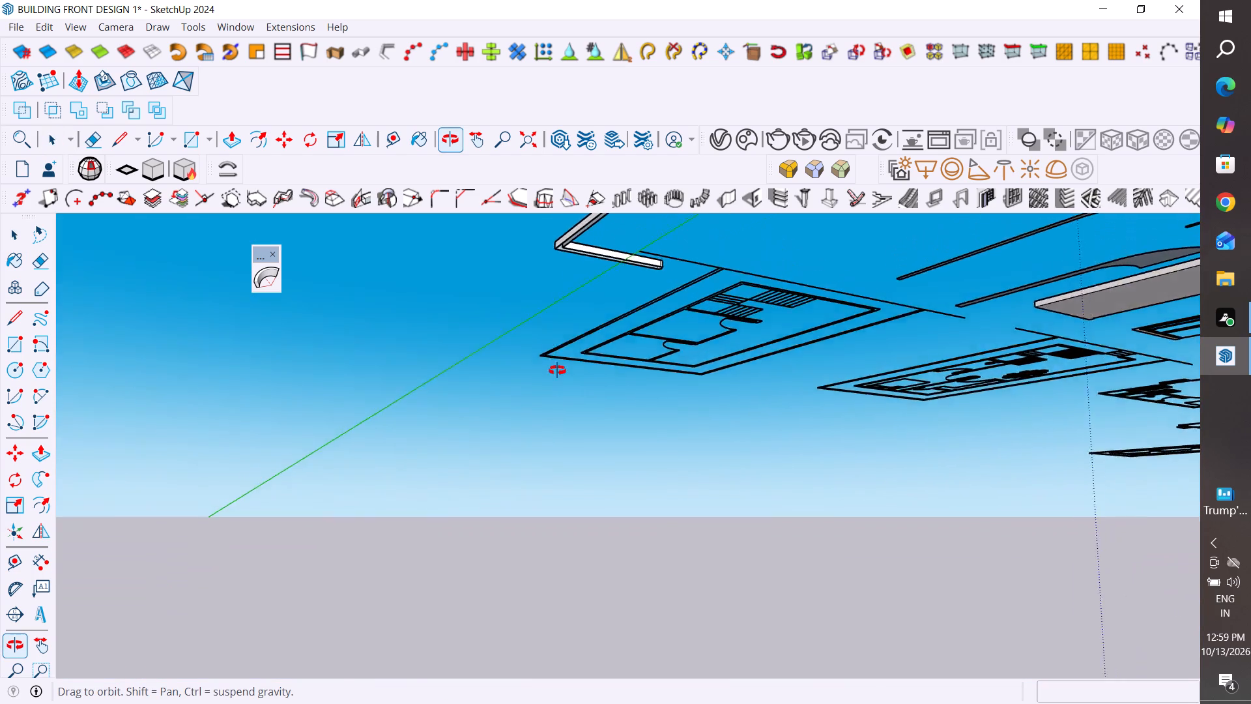
middle_drag(557, 370, 553, 380)
scroll(338, 513, down, 6)
middle_drag(459, 407, 455, 372)
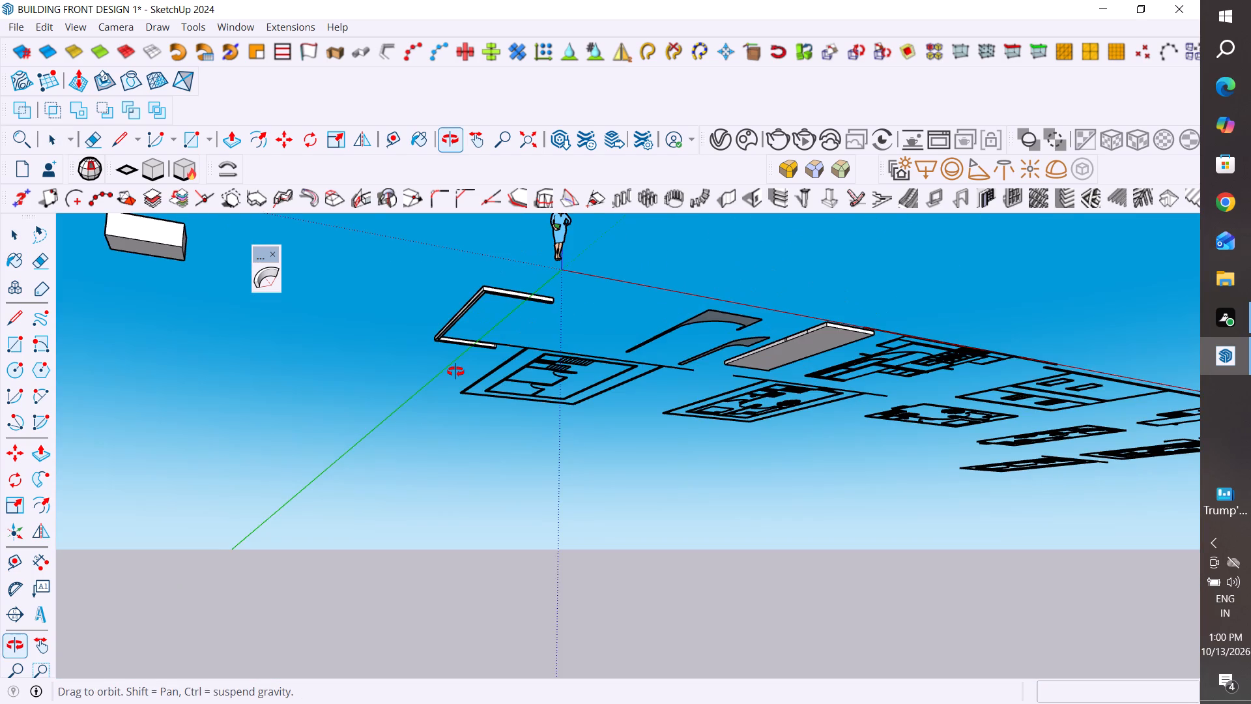
middle_drag(455, 372, 295, 645)
scroll(665, 404, down, 5)
scroll(605, 486, down, 6)
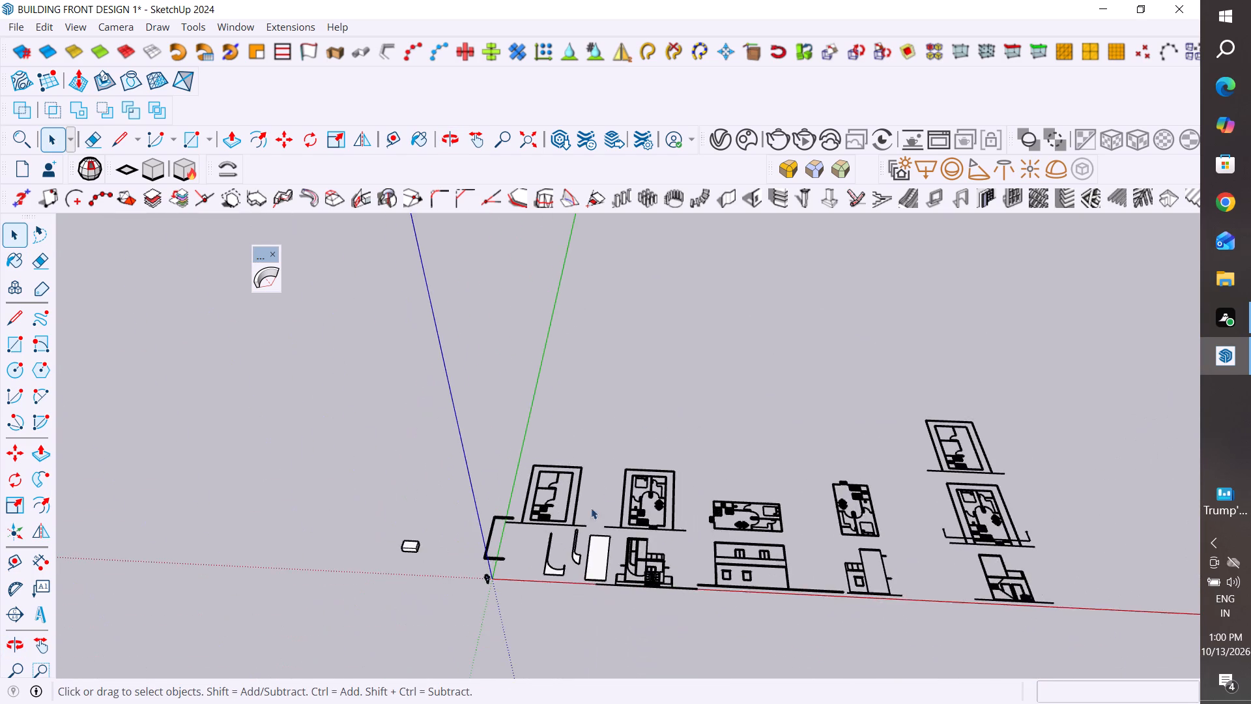
scroll(586, 616, up, 20)
scroll(586, 616, up, 4)
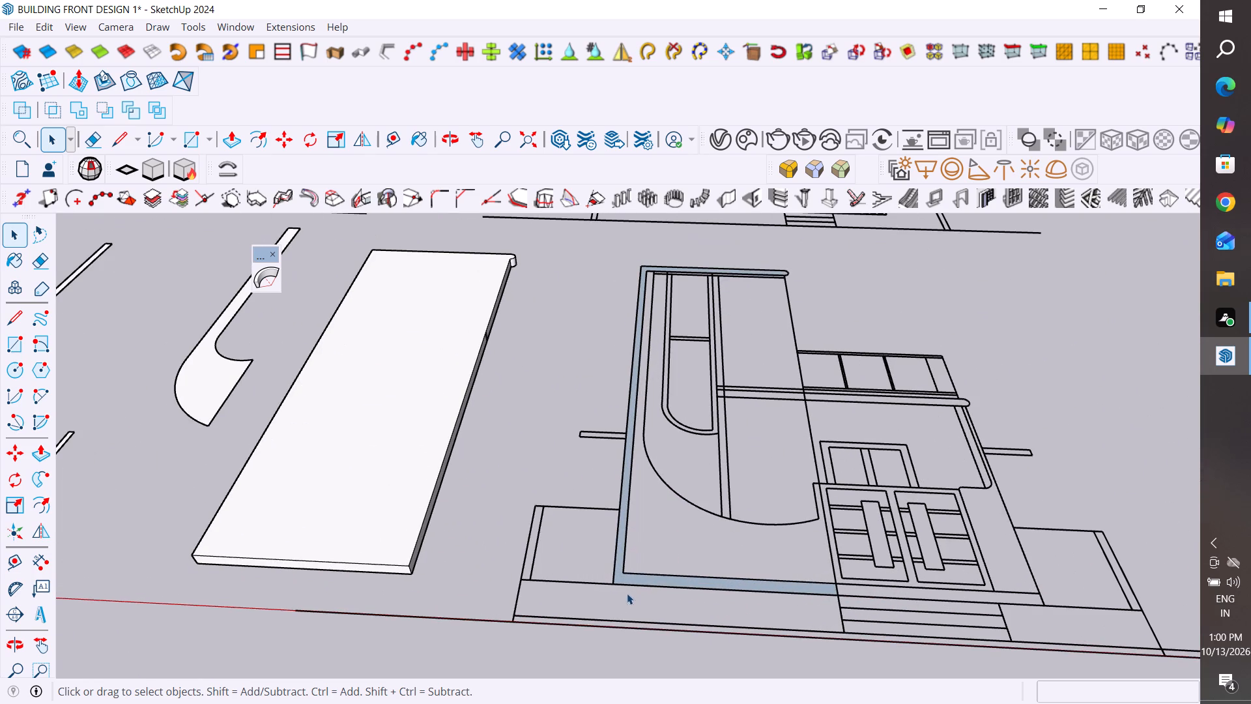
Copy the tower border face from the front elevation about 683" onto the base of the extruded border, matching its lower arm's end corner.
click(632, 578)
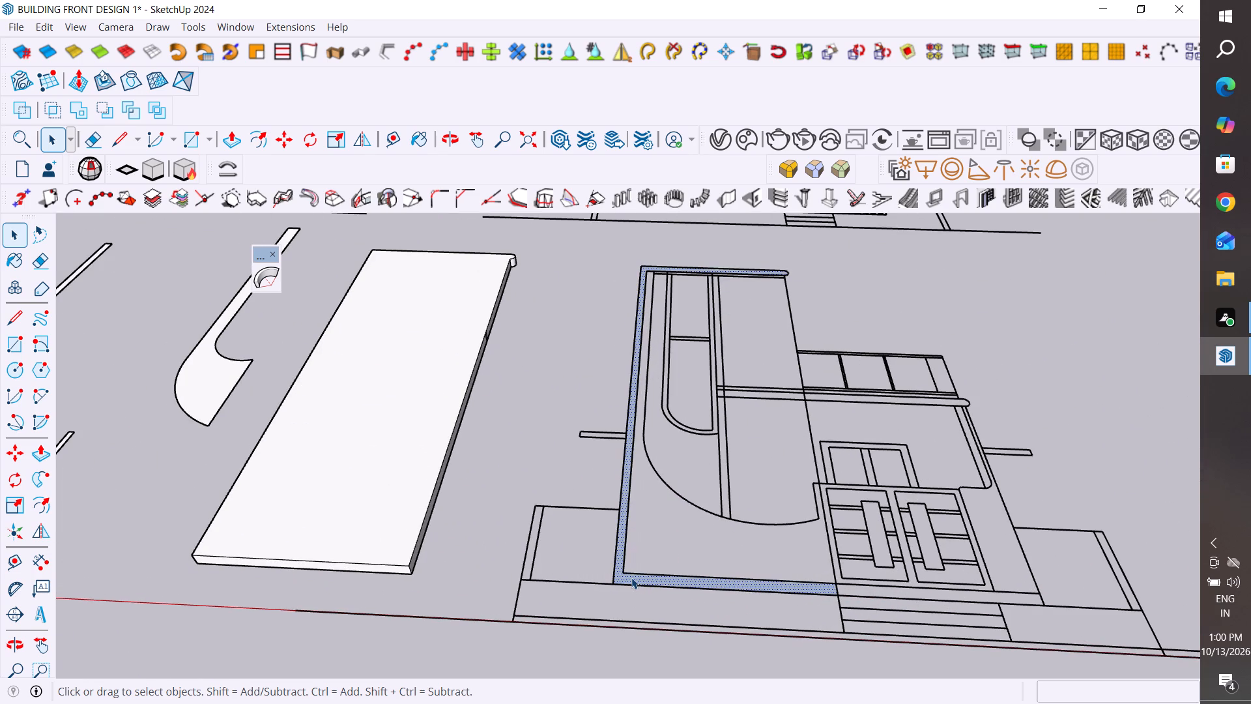
key(m)
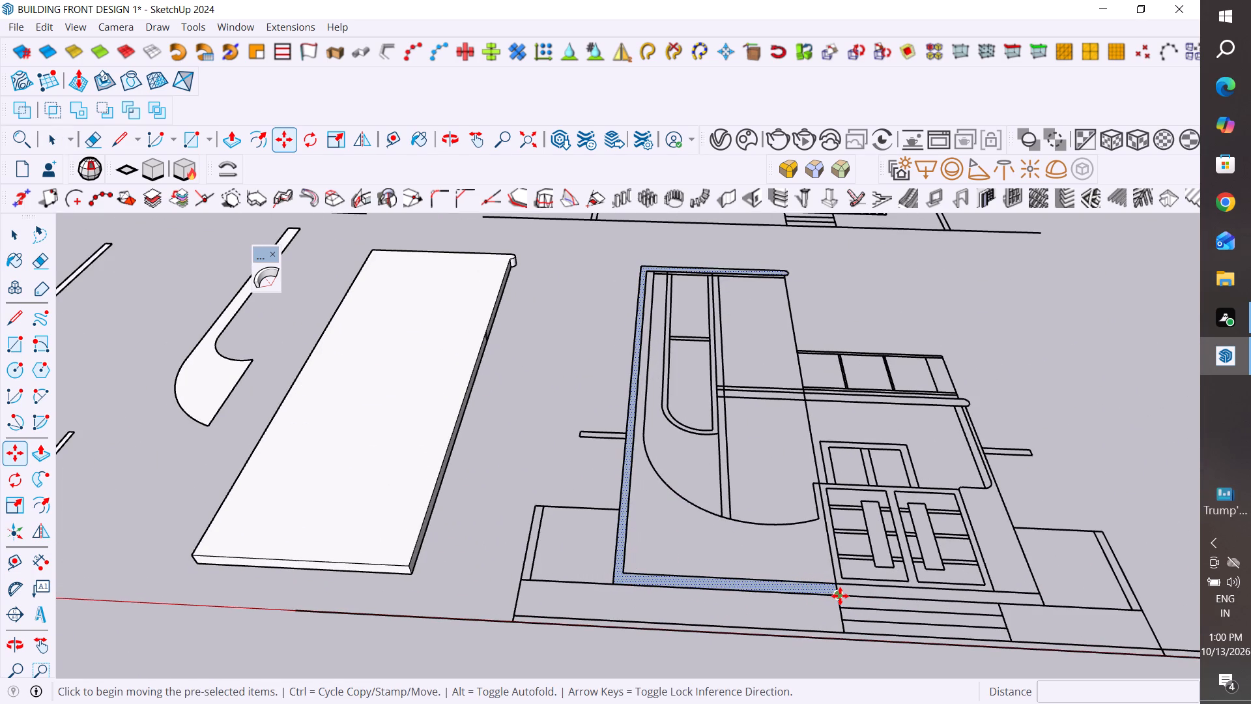
ctrl+click(840, 596)
scroll(840, 596, down, 6)
scroll(647, 570, down, 4)
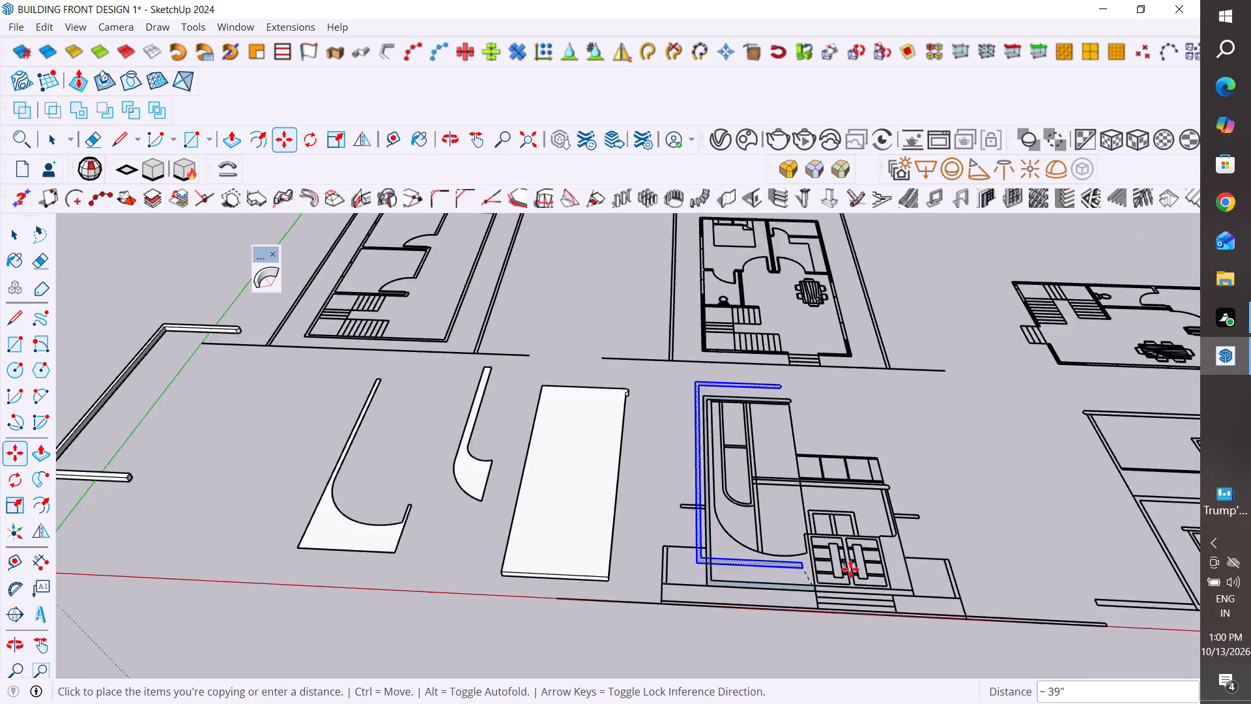
scroll(850, 569, down, 1)
middle_drag(201, 536, 252, 481)
scroll(252, 481, up, 20)
scroll(252, 481, up, 1)
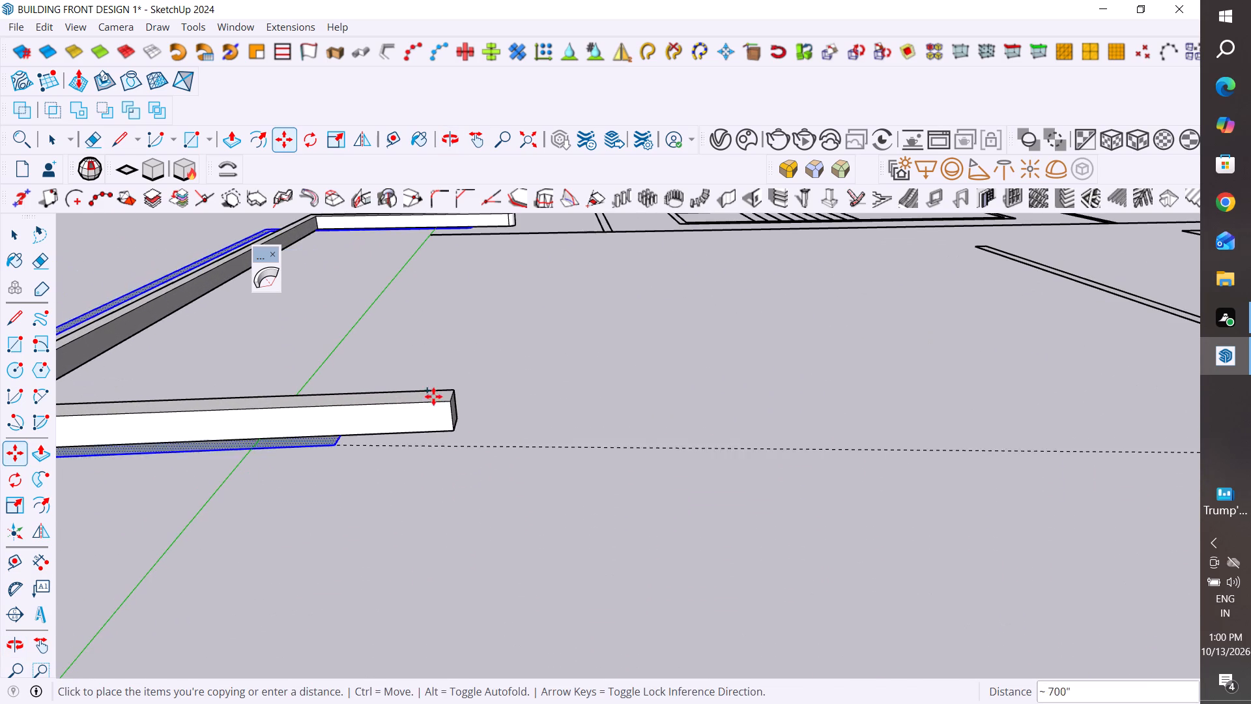
click(457, 430)
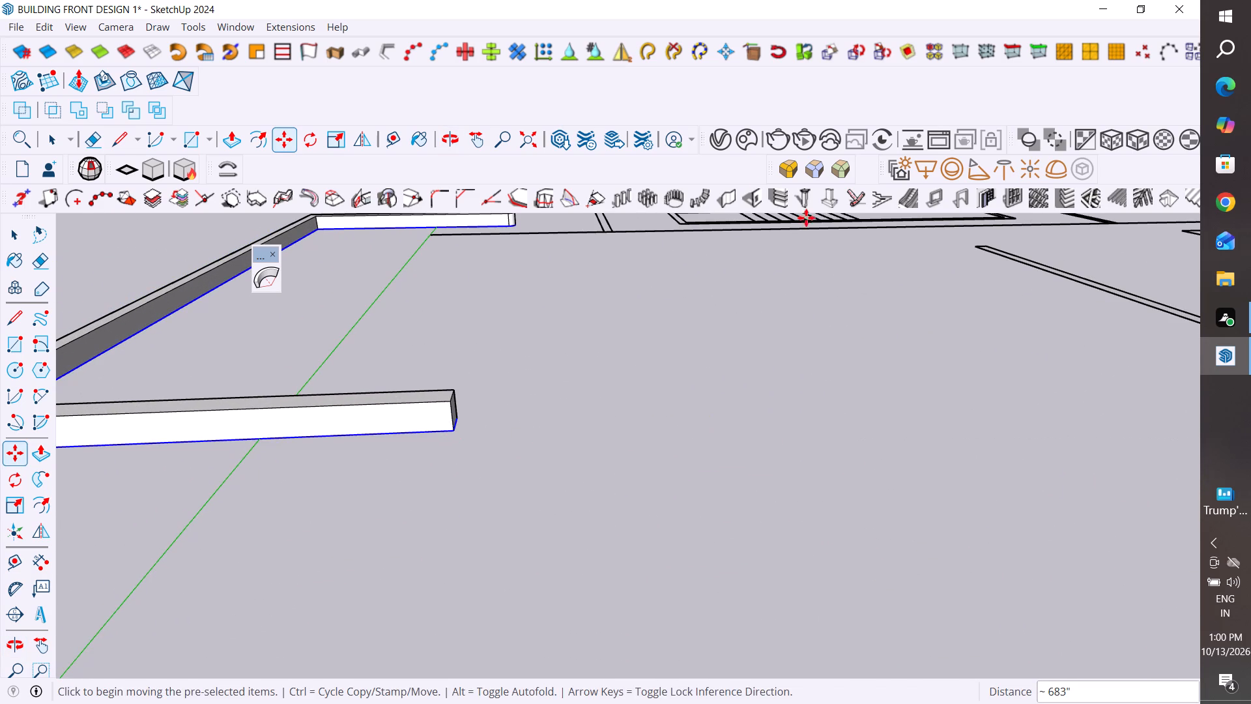
click(14, 235)
Group all the geometry inside the extruded border's group and exit the group.
scroll(746, 487, down, 6)
middle_drag(717, 491, 704, 540)
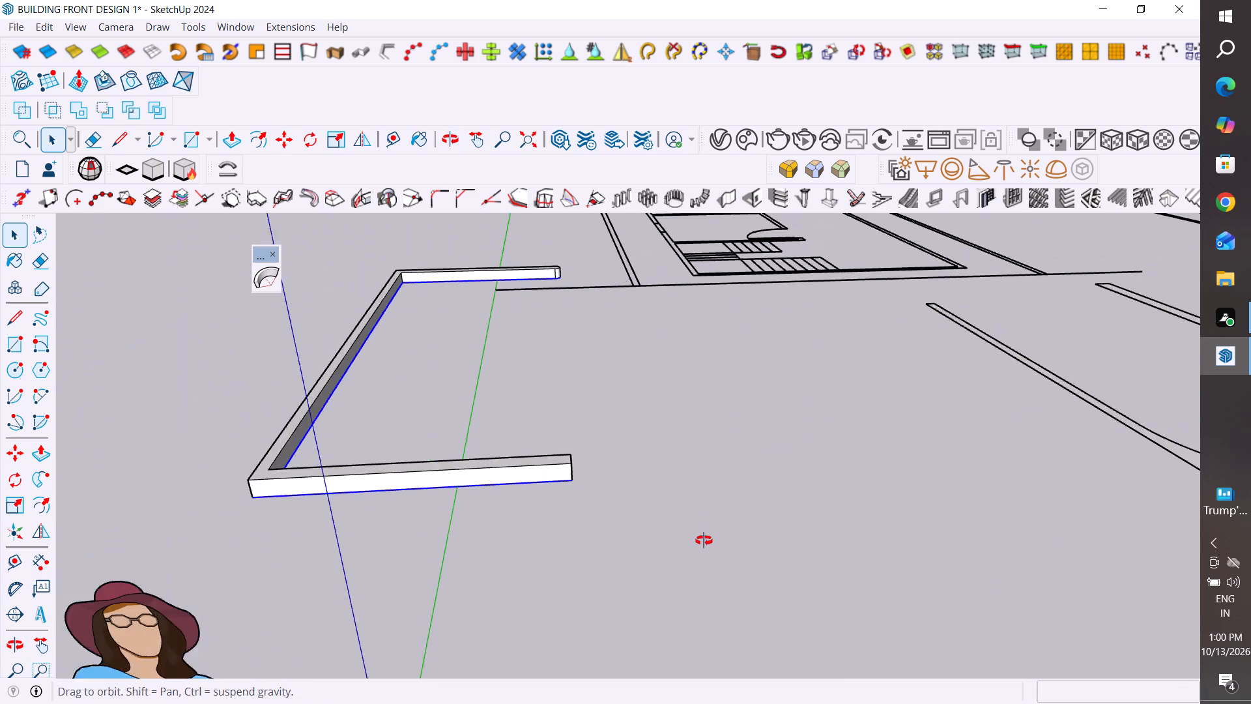
middle_drag(704, 540, 703, 542)
triple_click(488, 569)
double_click(488, 569)
right_click(488, 569)
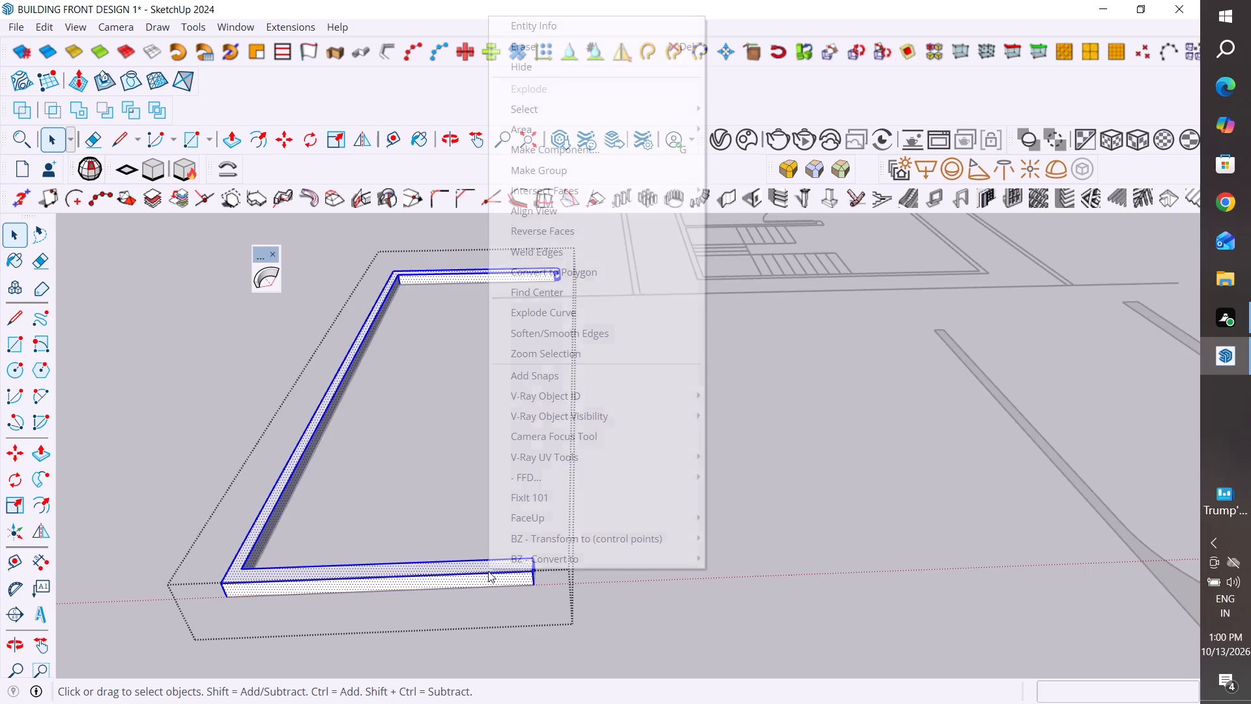
click(553, 171)
click(632, 411)
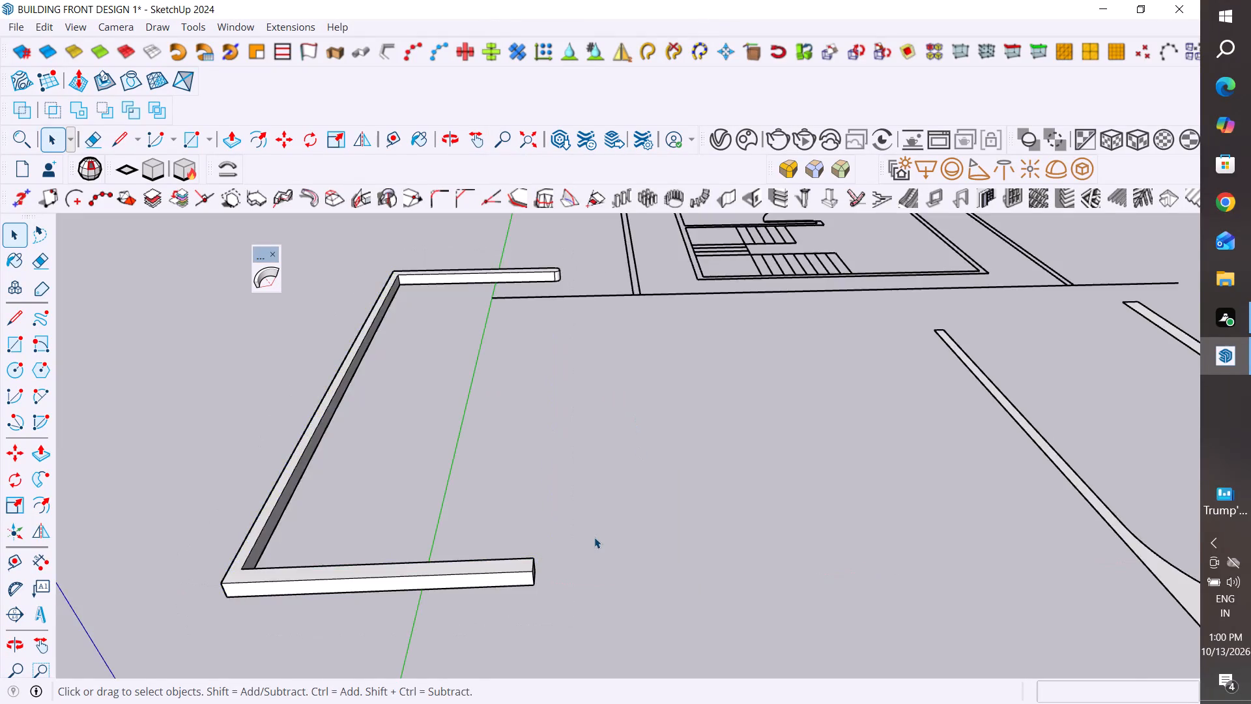
Examine the extruded border beside the facade pieces and plans from below and from above.
scroll(594, 537, down, 5)
middle_drag(530, 587, 577, 353)
scroll(567, 522, down, 7)
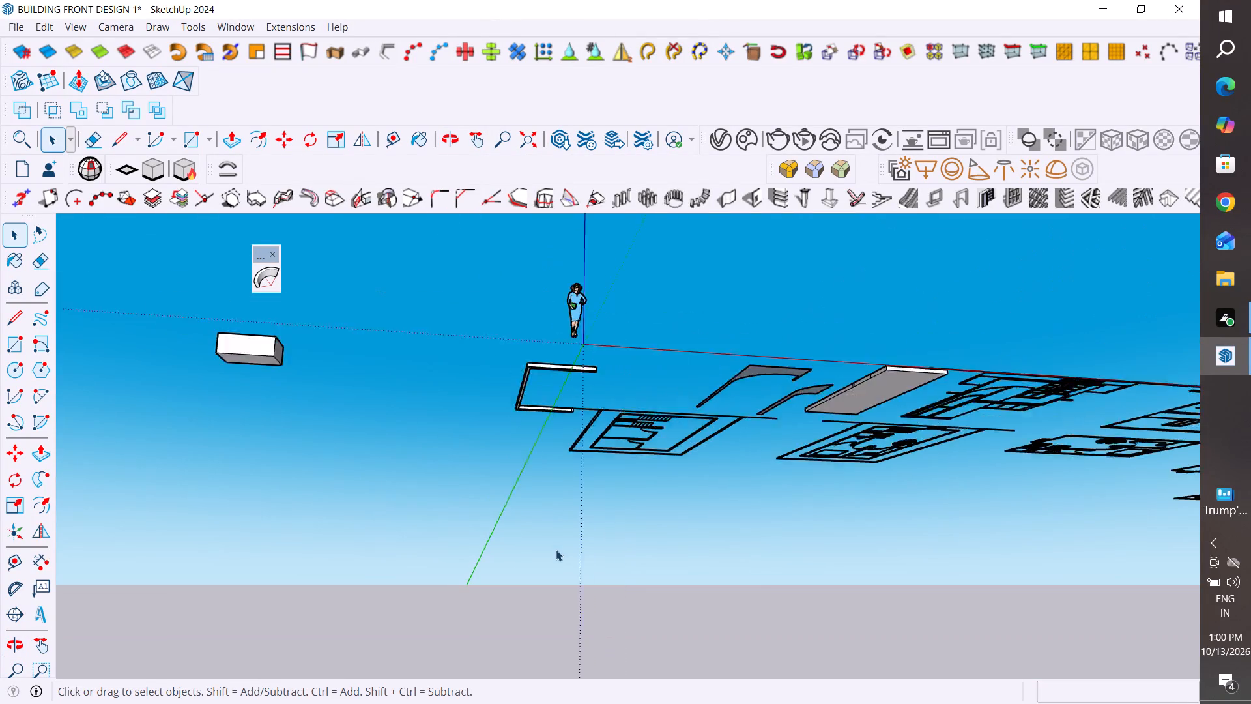
scroll(578, 404, up, 20)
scroll(578, 404, up, 1)
middle_drag(609, 375, 599, 284)
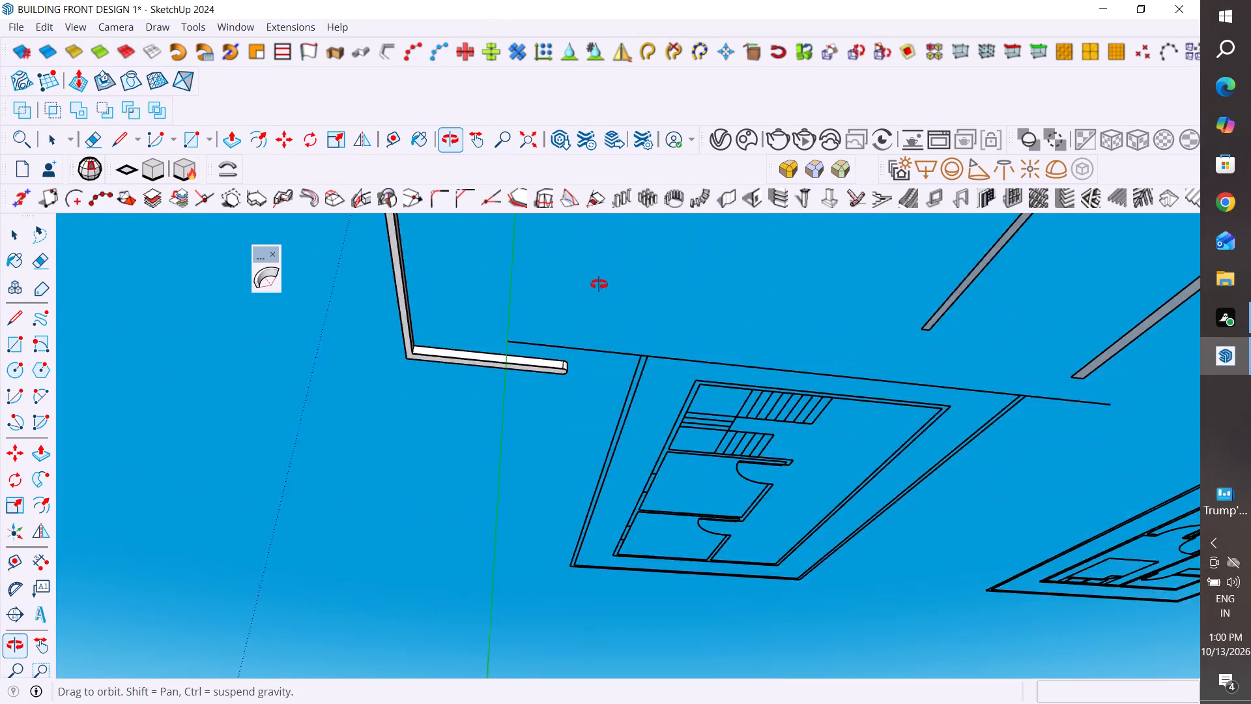
middle_drag(599, 284, 597, 329)
scroll(603, 492, down, 13)
scroll(620, 439, down, 5)
middle_drag(674, 415, 659, 480)
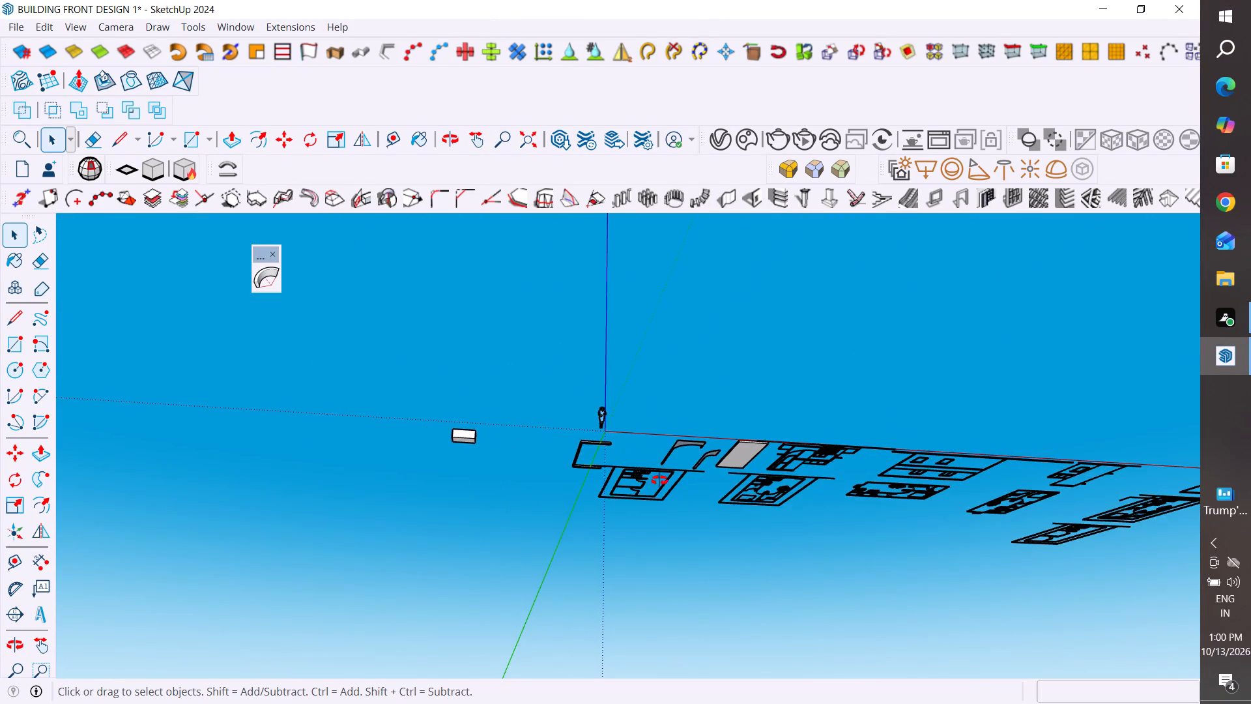
middle_drag(659, 480, 585, 677)
scroll(659, 478, down, 5)
middle_drag(667, 558, 679, 650)
scroll(667, 561, up, 1)
scroll(705, 480, up, 16)
middle_drag(762, 586, 796, 623)
scroll(594, 565, up, 1)
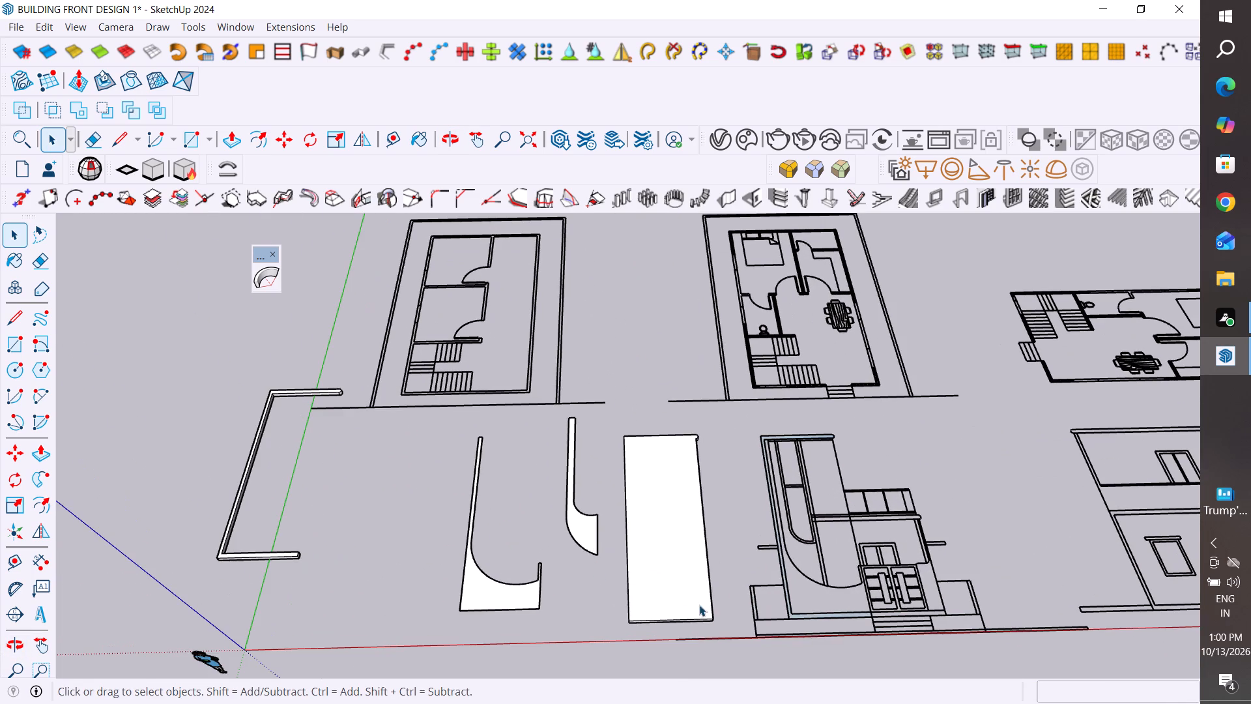
Delete the original tower border face from the front elevation drawing.
click(670, 596)
middle_drag(788, 647, 769, 518)
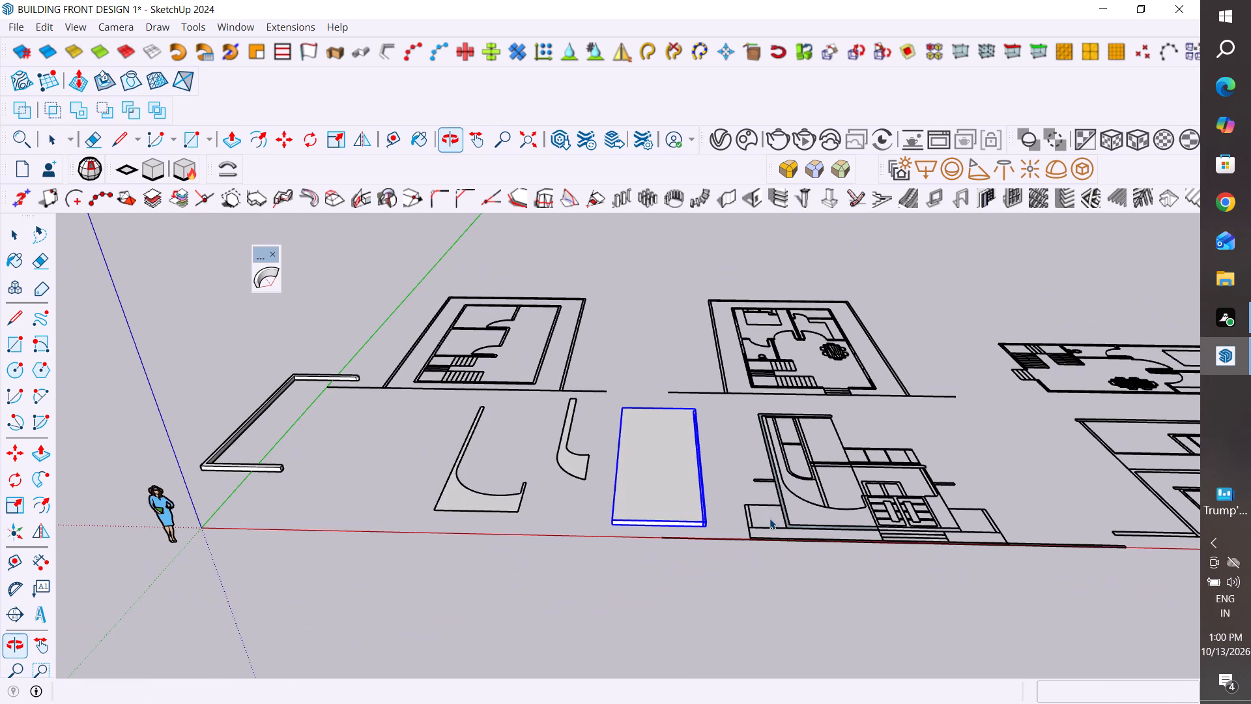
scroll(851, 518, up, 4)
middle_drag(888, 521, 887, 605)
scroll(887, 605, up, 5)
scroll(970, 439, down, 6)
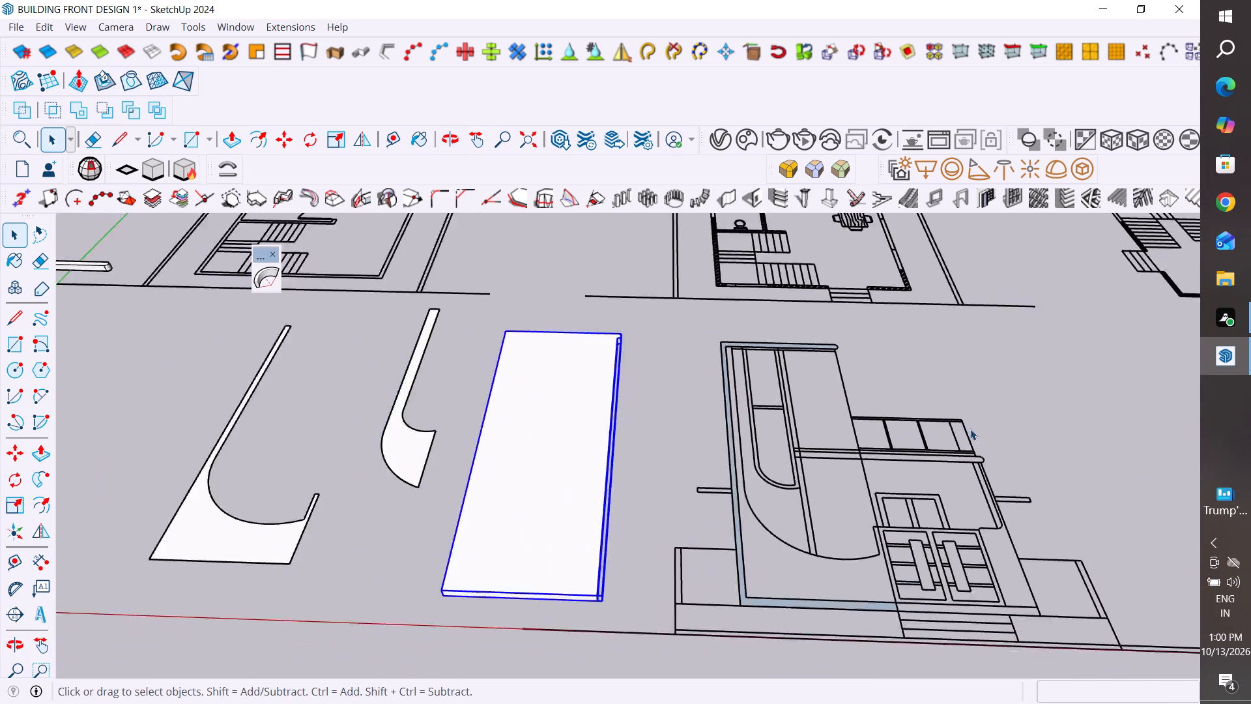
scroll(864, 624, up, 7)
middle_drag(947, 520, 956, 604)
scroll(956, 604, up, 10)
click(912, 536)
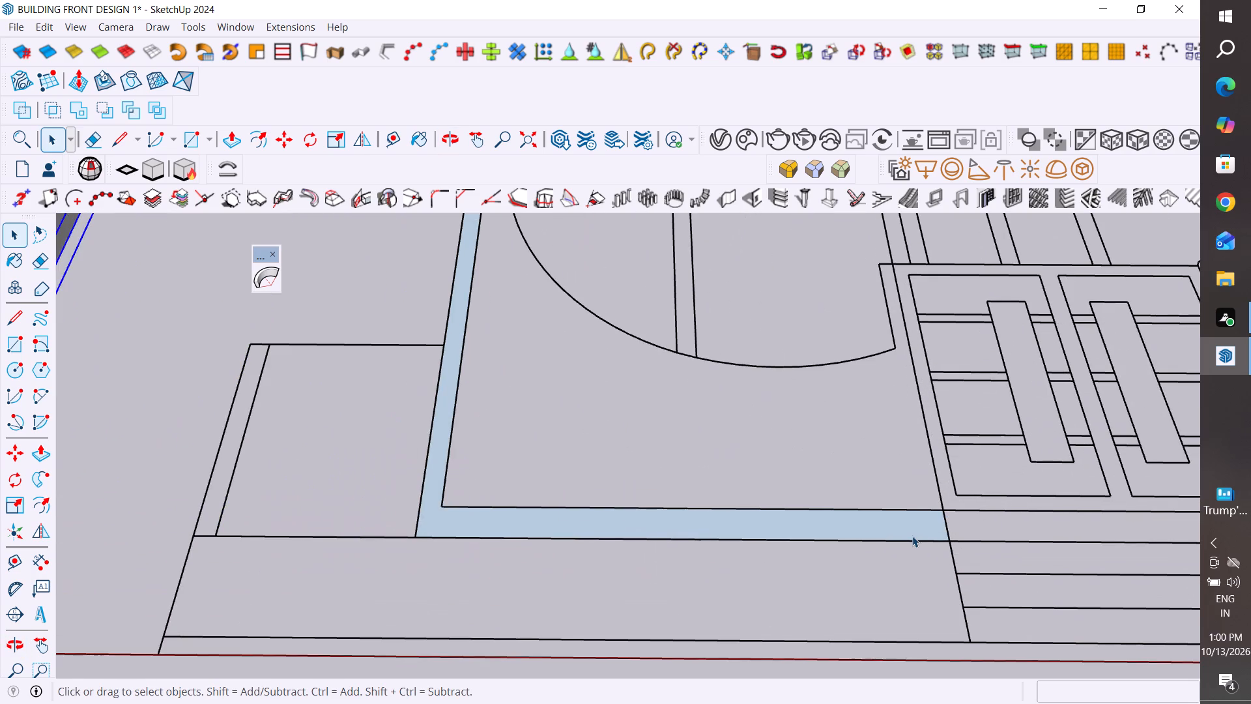
key(Delete)
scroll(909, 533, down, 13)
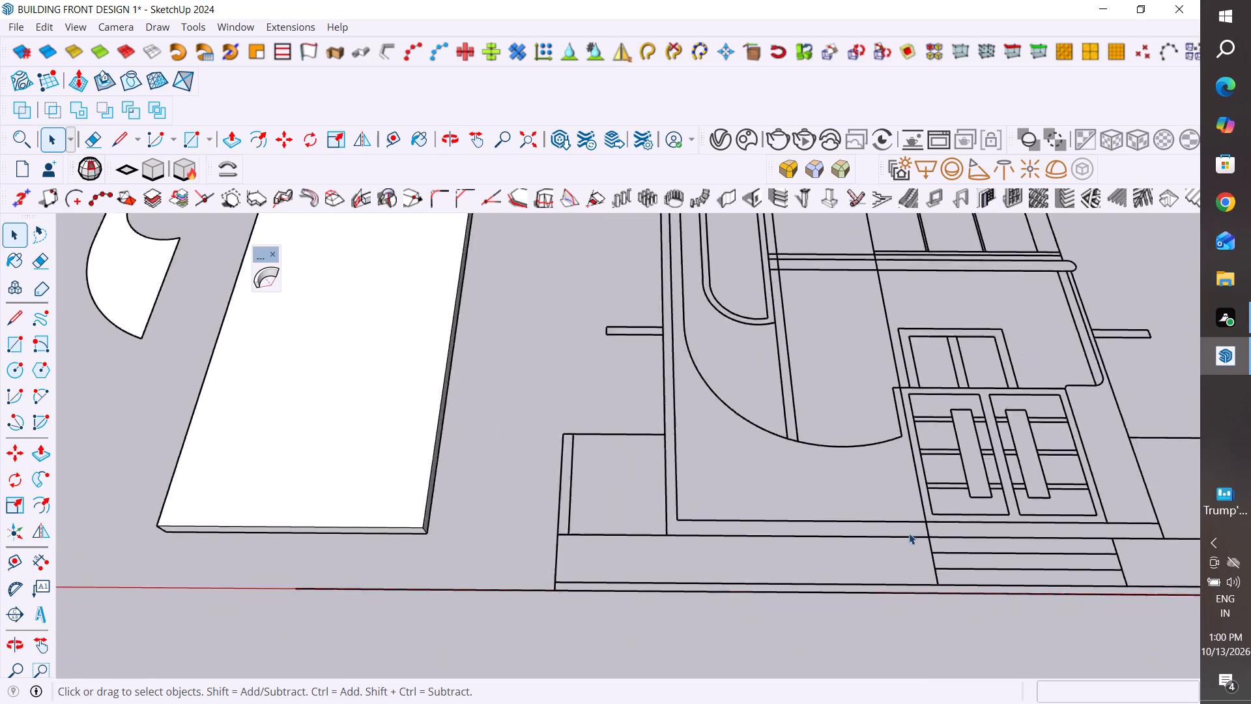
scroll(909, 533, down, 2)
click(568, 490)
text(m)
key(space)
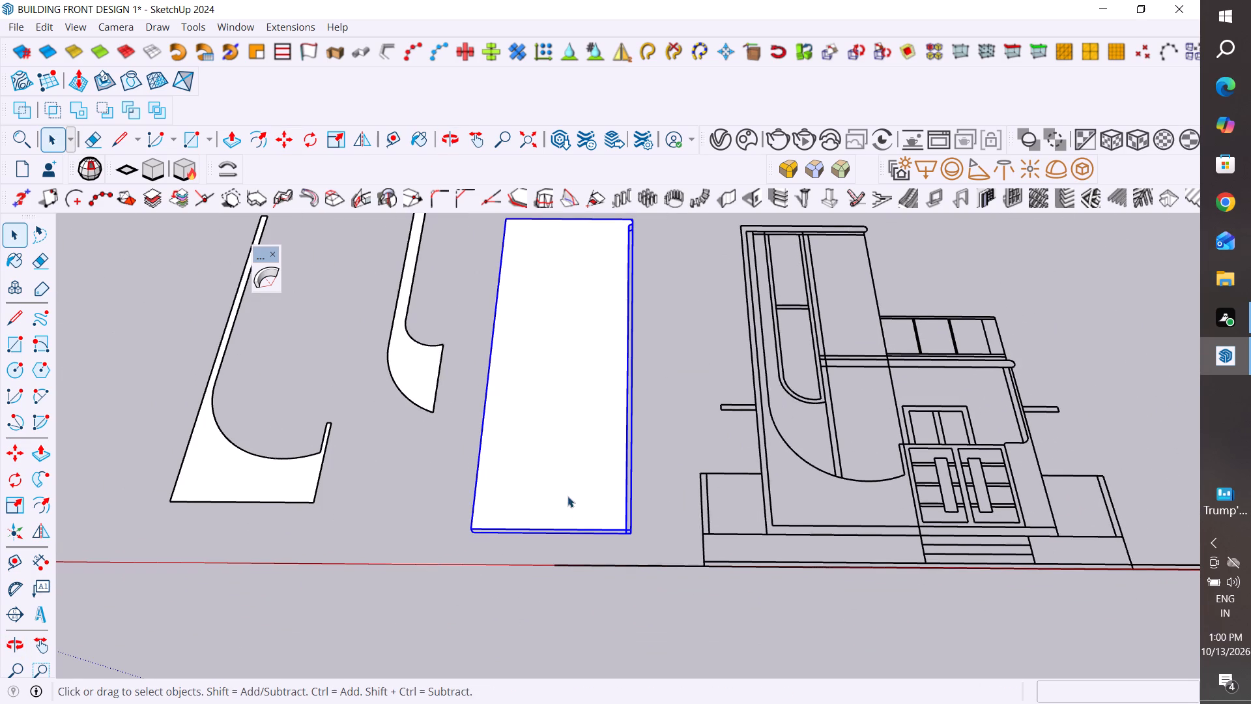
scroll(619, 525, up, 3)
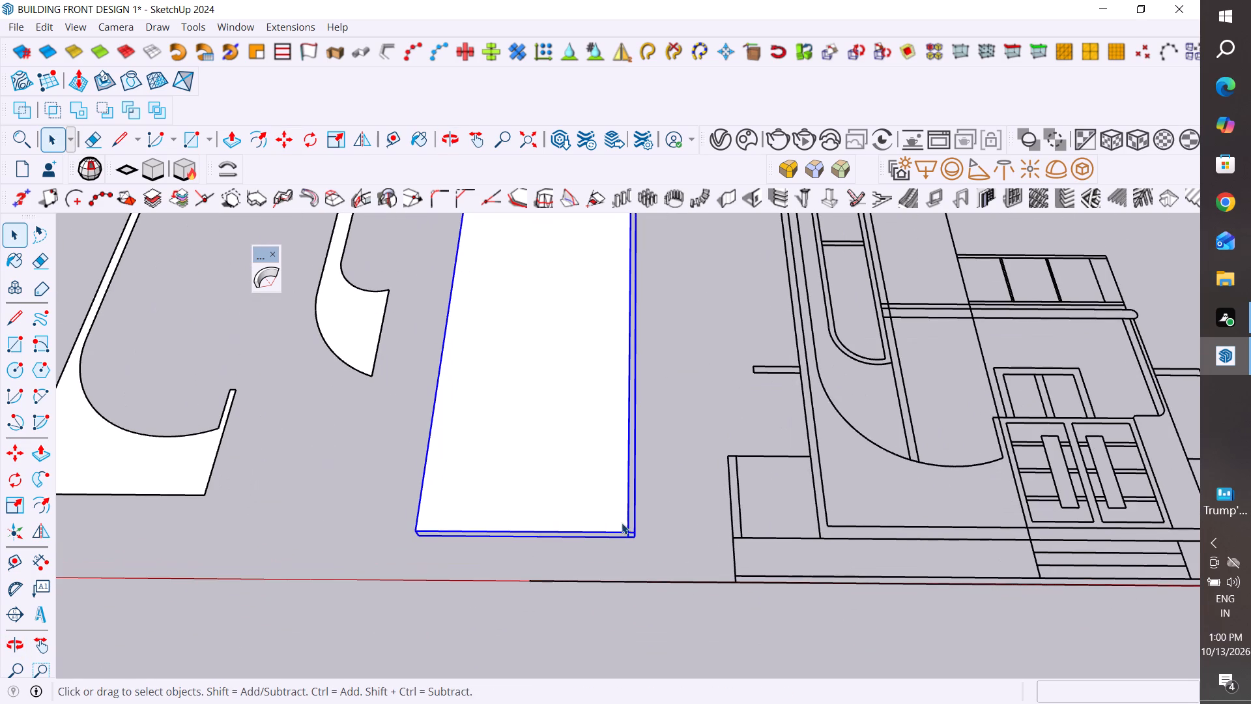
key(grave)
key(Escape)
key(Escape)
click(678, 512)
Move the white slab by its front corner about 179" onto the tower outline of the front elevation.
click(590, 530)
key(m)
click(629, 532)
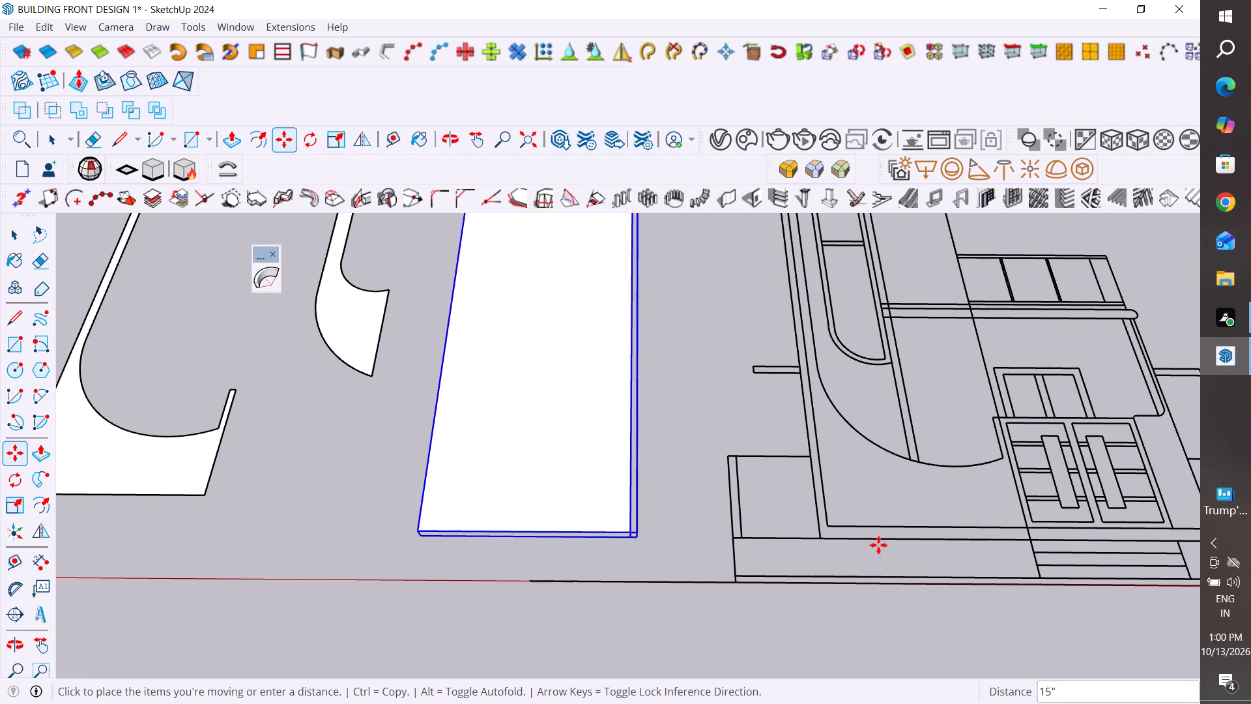
scroll(1157, 574, up, 6)
scroll(978, 536, up, 20)
scroll(978, 536, up, 2)
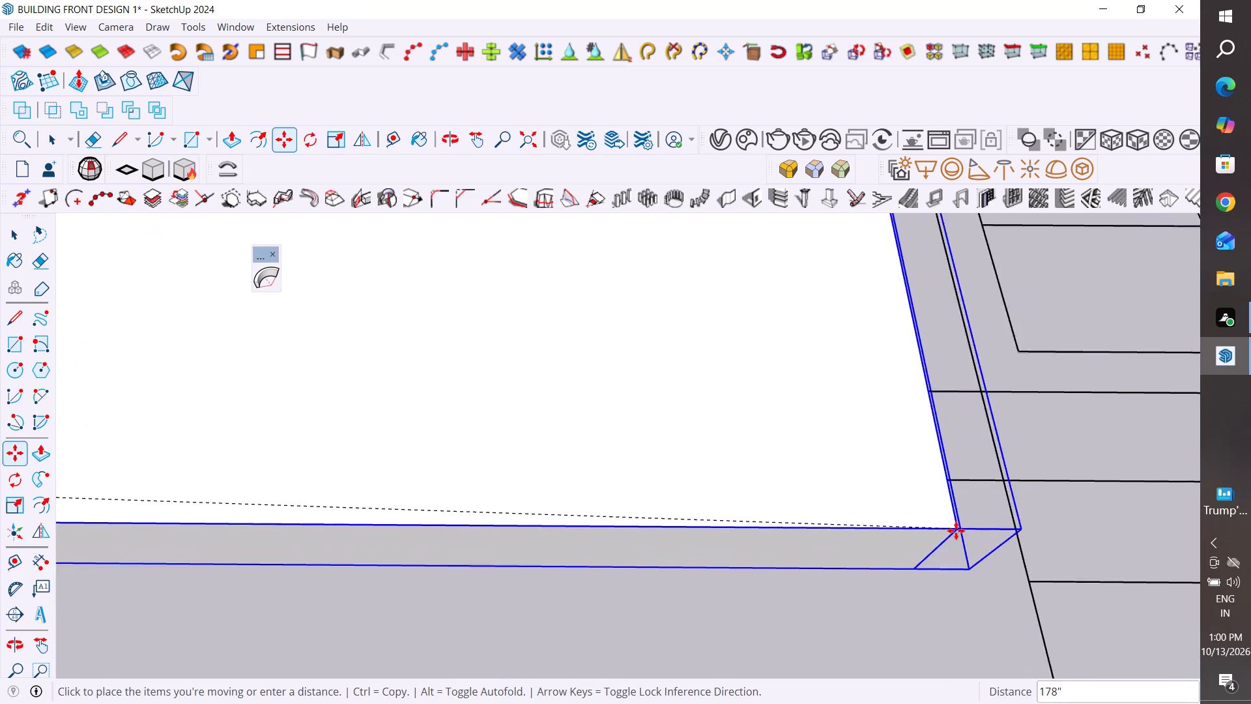
scroll(956, 531, up, 5)
middle_drag(956, 531, 977, 444)
middle_drag(1002, 493, 930, 371)
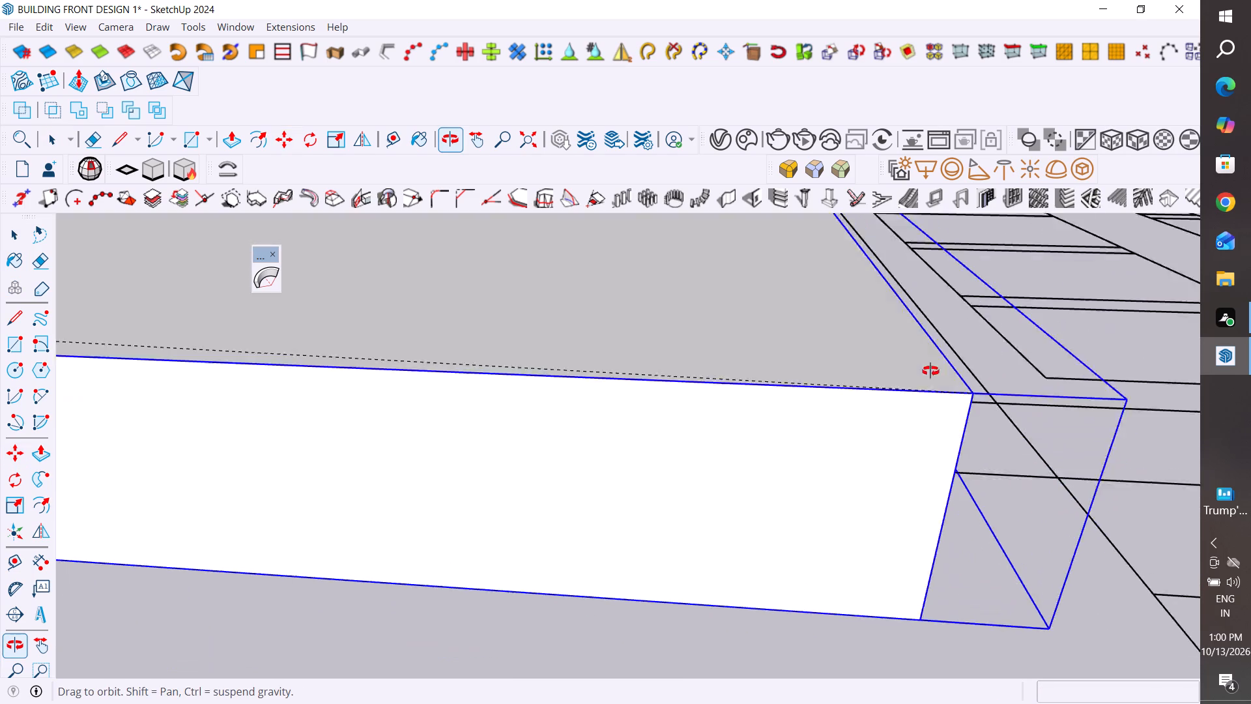
middle_drag(930, 371, 910, 329)
middle_drag(1020, 482, 852, 286)
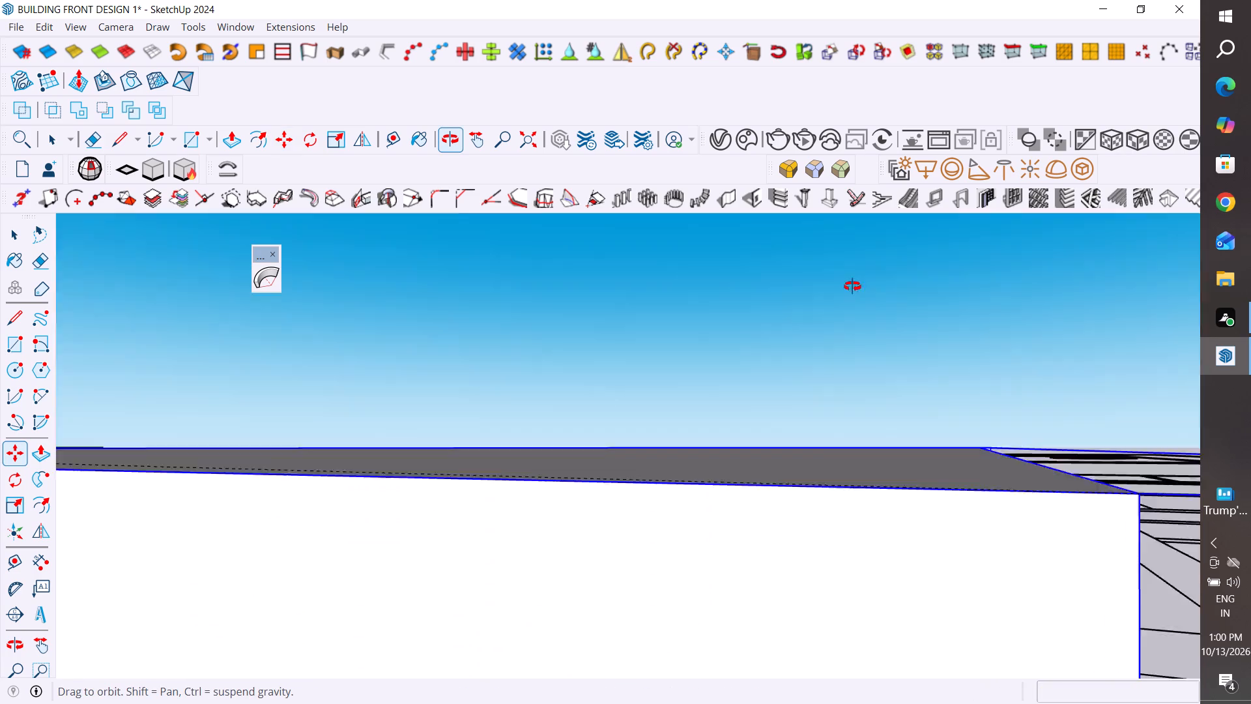
middle_drag(852, 286, 872, 439)
scroll(872, 439, down, 20)
scroll(872, 439, down, 3)
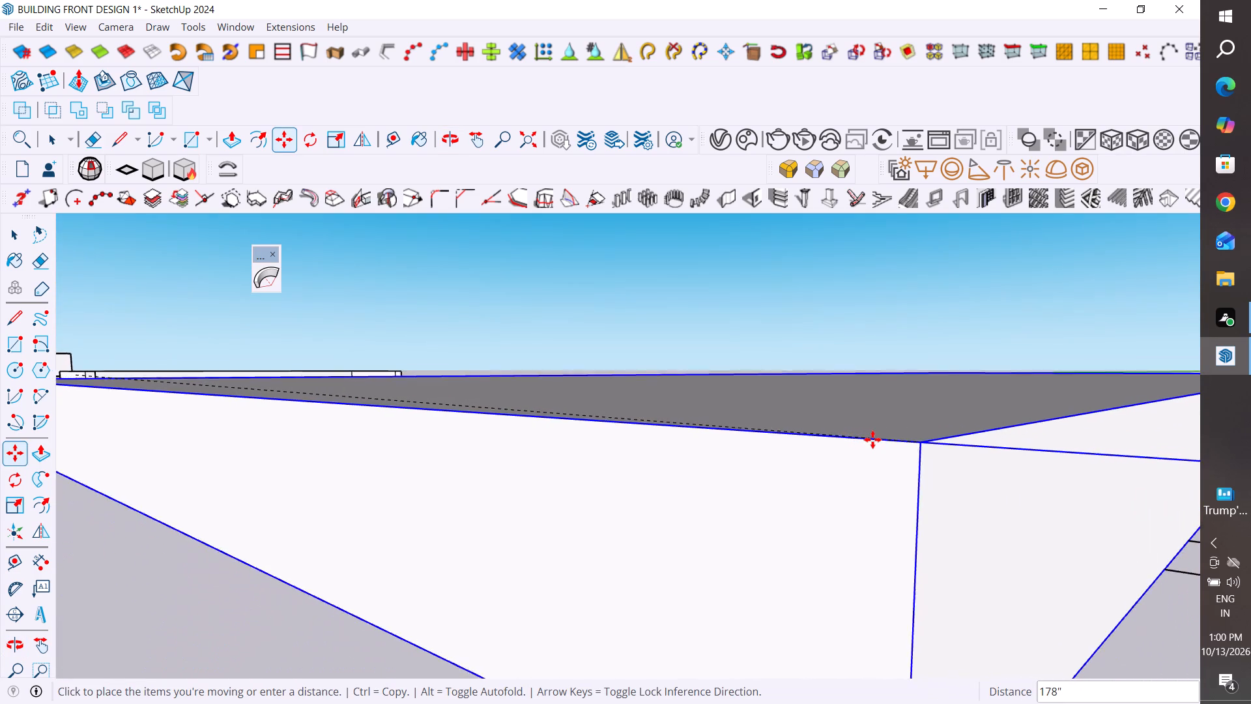
scroll(872, 439, down, 16)
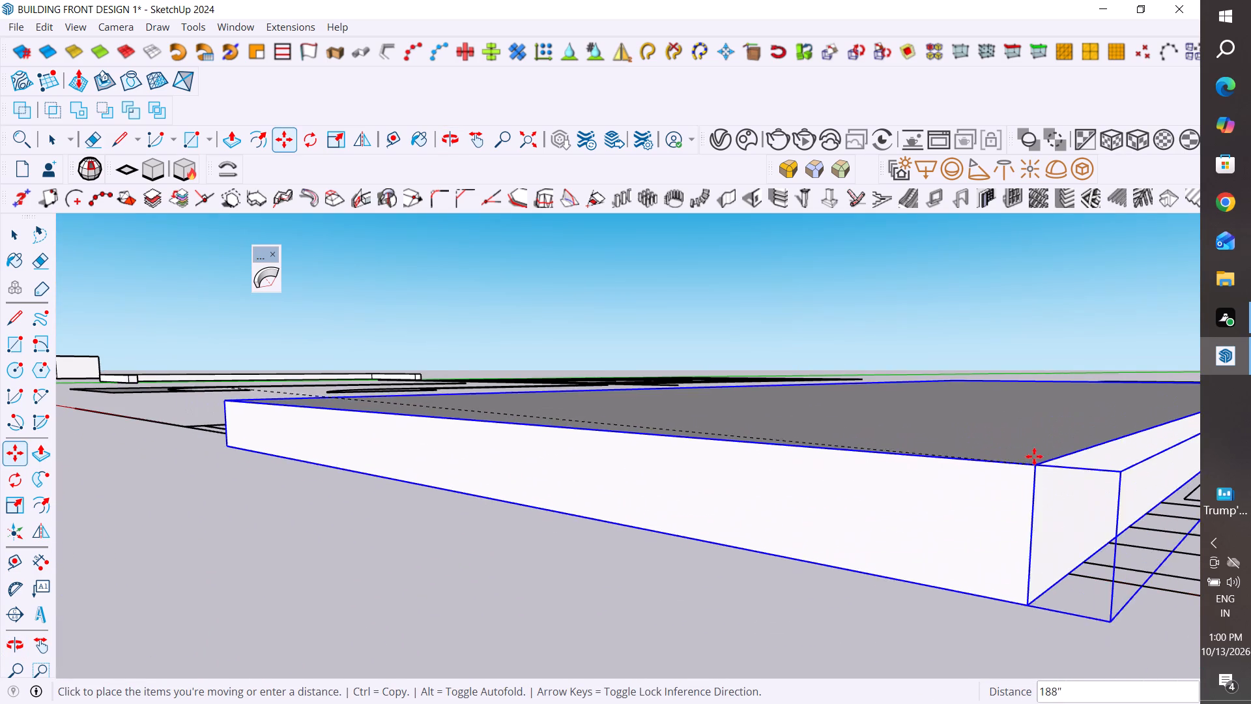
click(1046, 442)
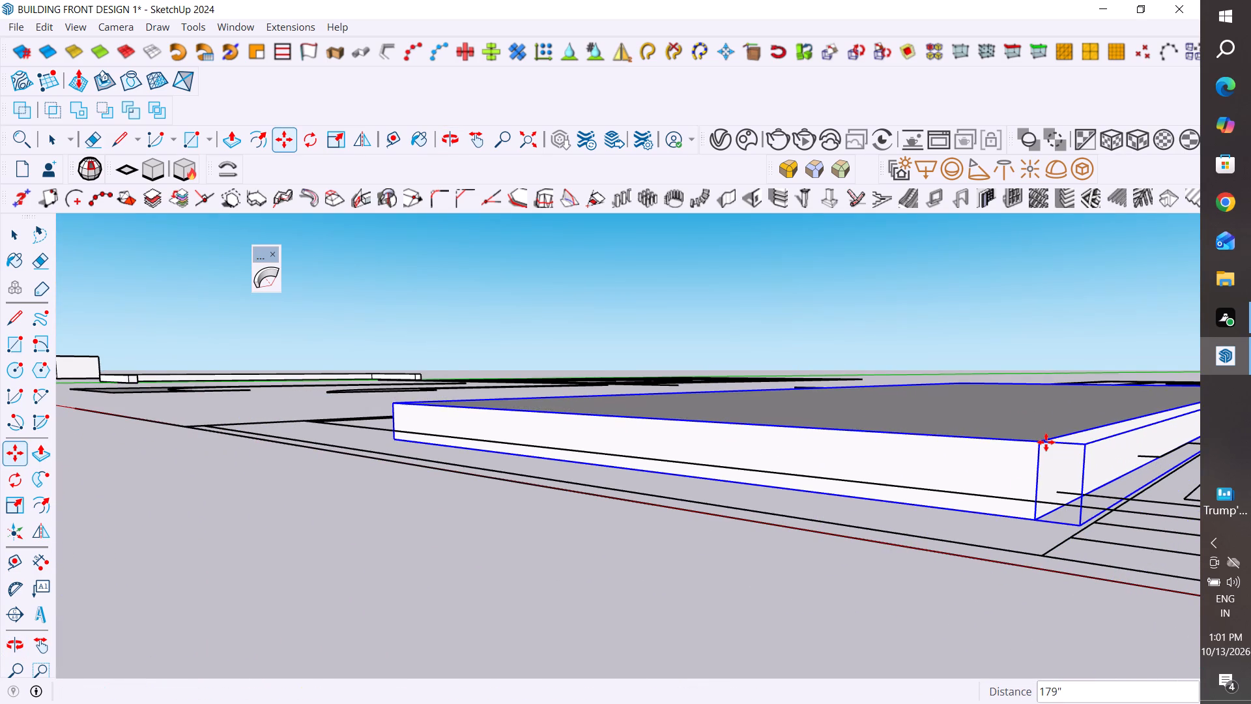
click(22, 227)
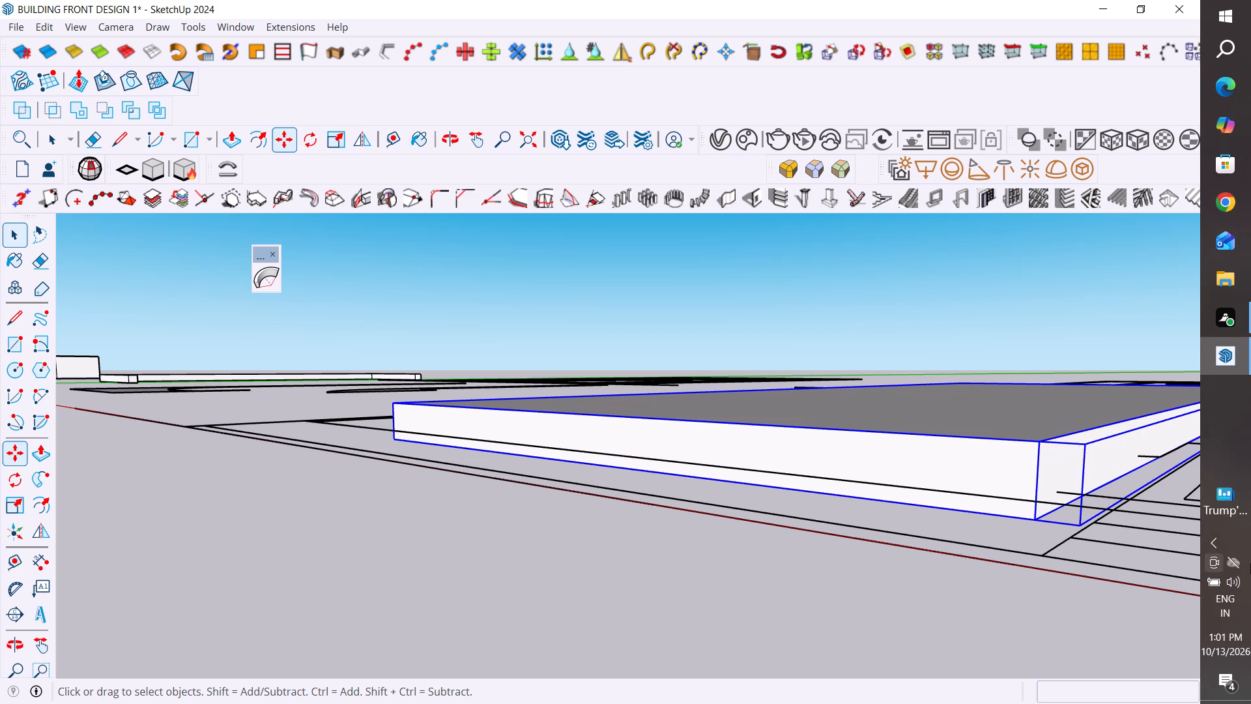
Move the white slab by its lower front corner toward the front edge of the tower outline on the elevation.
key(m)
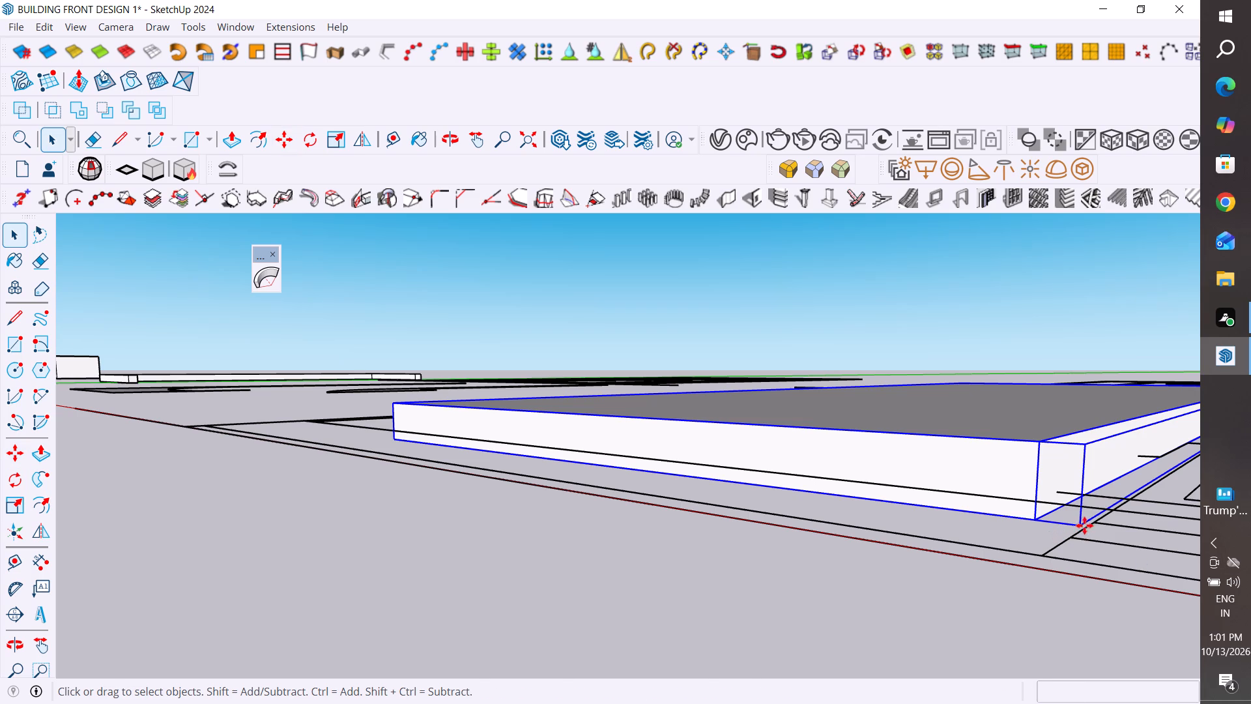
key(m)
click(1080, 525)
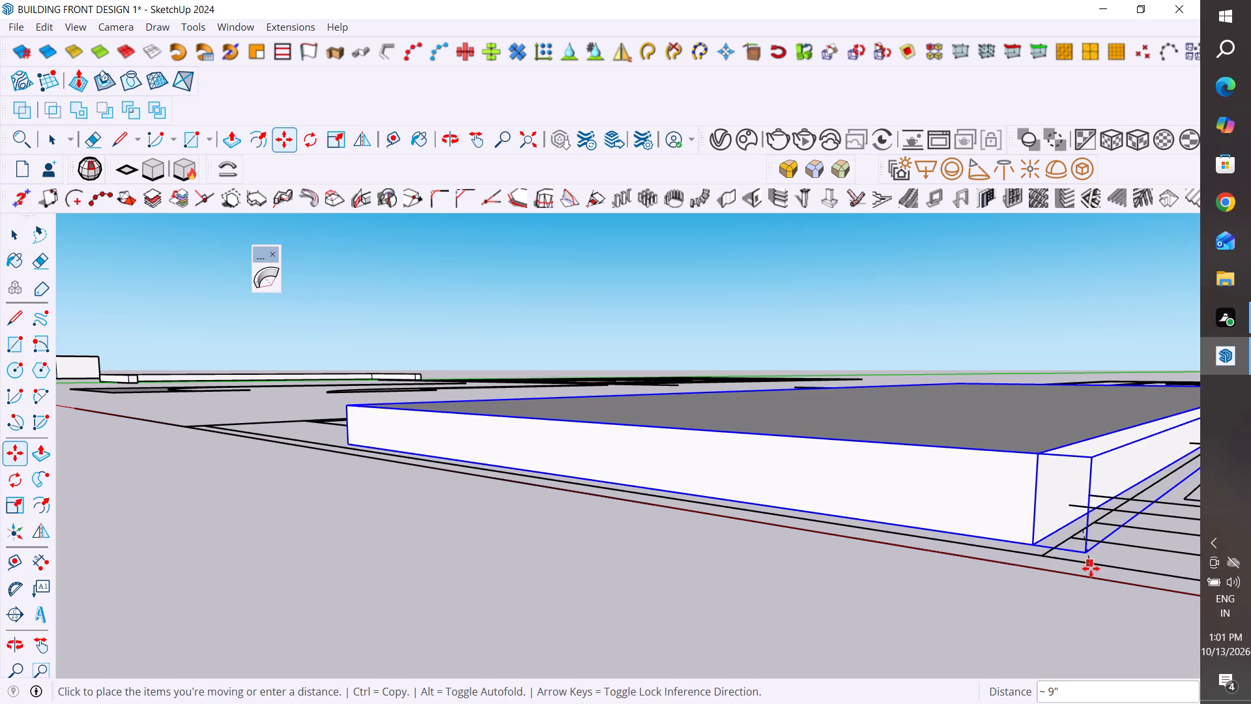
click(1104, 579)
scroll(643, 567, down, 6)
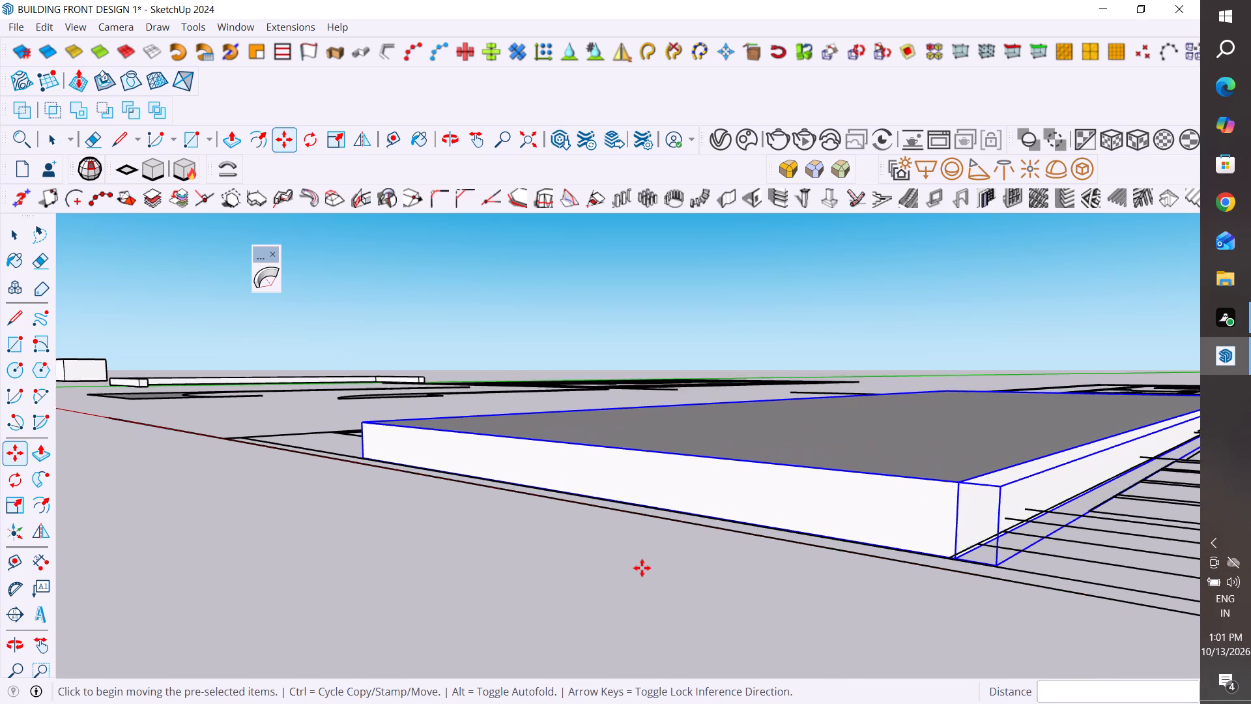
click(20, 224)
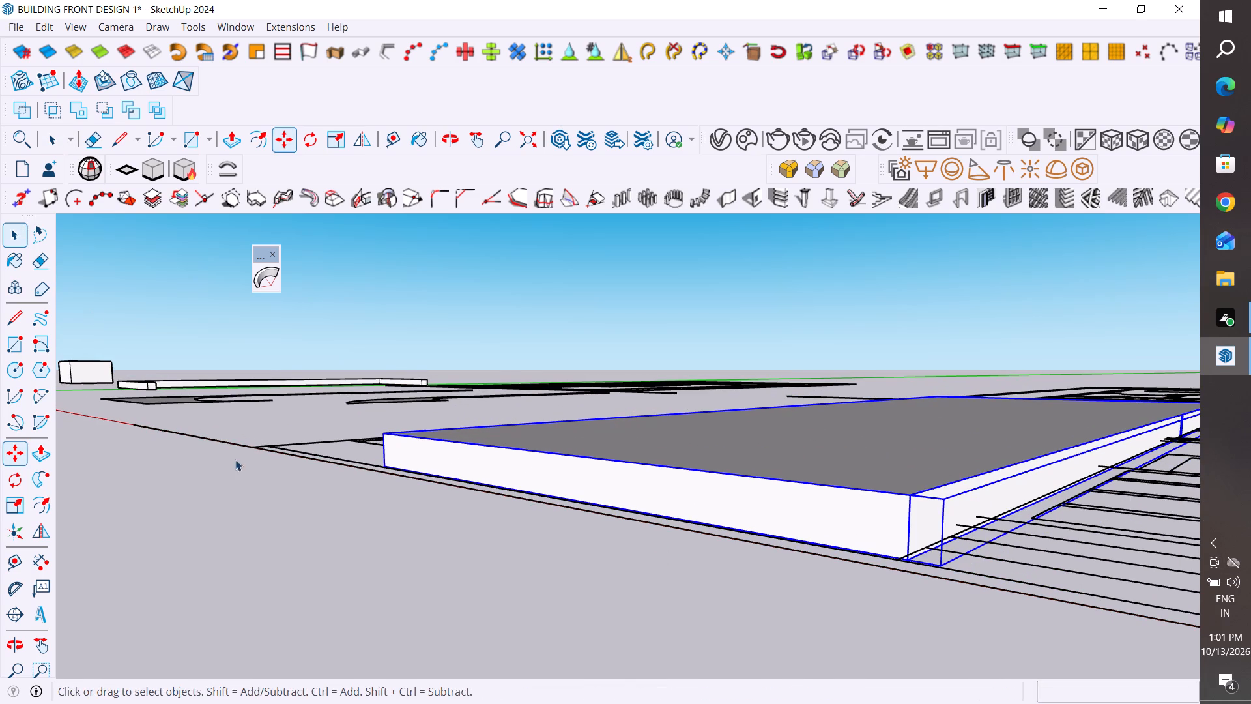
click(377, 550)
Move the white slab by its upper front corner about 22" onto the tower outline's base corner on the front elevation.
middle_drag(308, 493, 458, 508)
scroll(502, 485, up, 9)
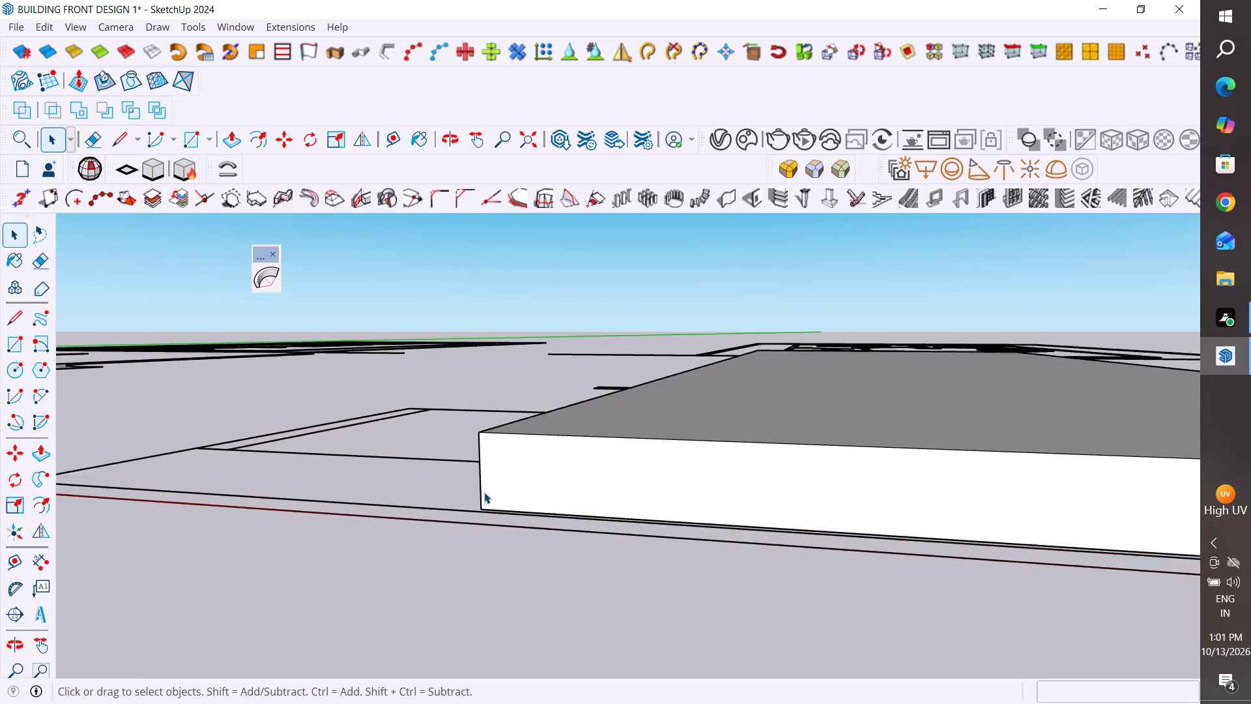
scroll(484, 492, up, 2)
middle_drag(492, 517, 568, 359)
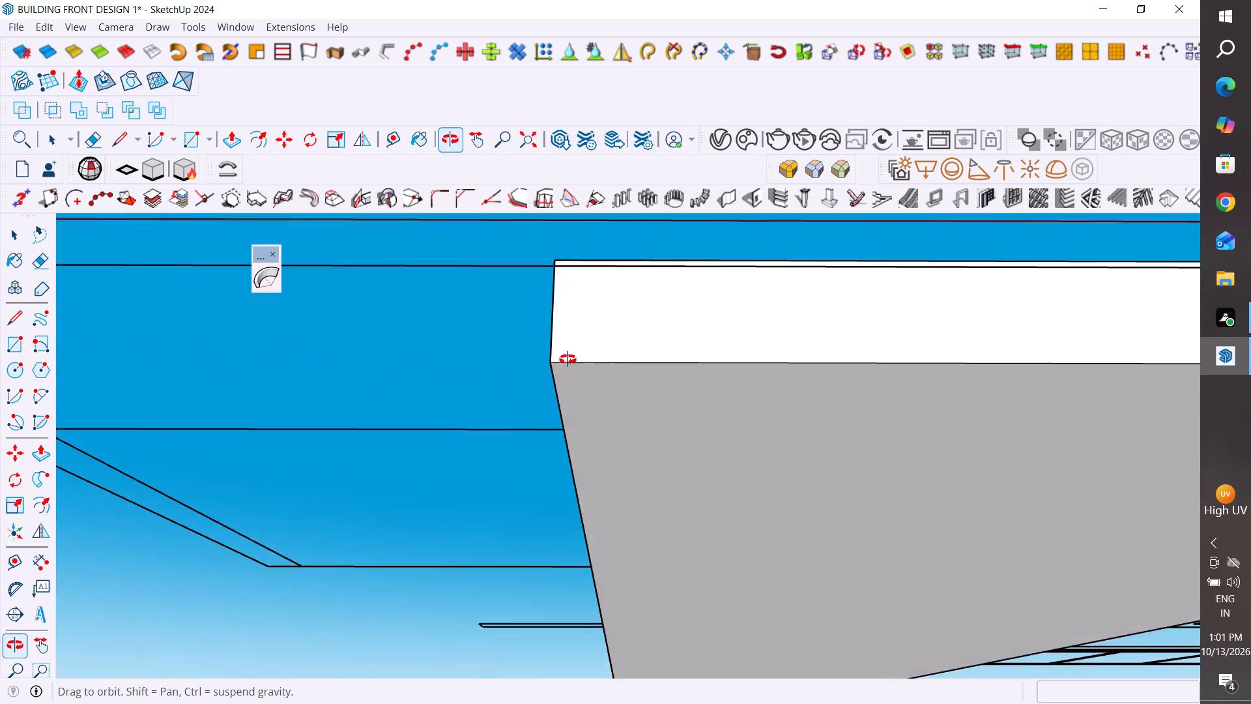
middle_drag(568, 359, 469, 600)
scroll(346, 511, down, 20)
scroll(346, 511, down, 3)
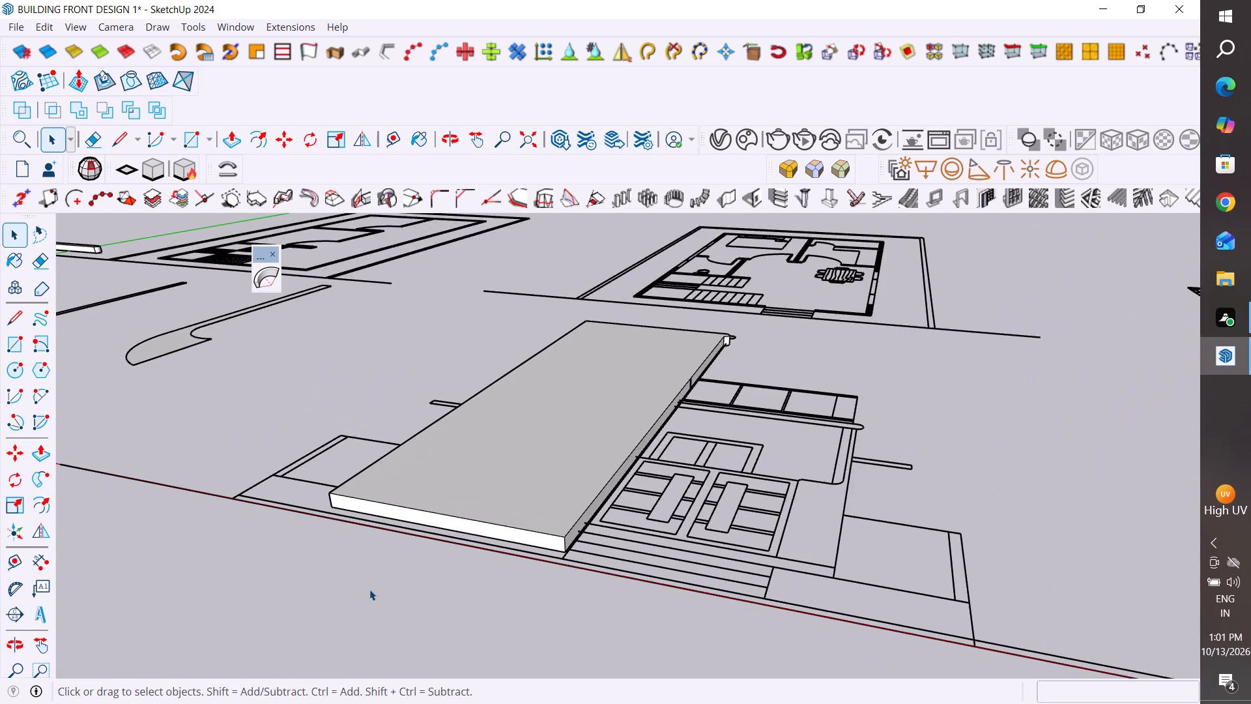
scroll(528, 602, up, 16)
click(590, 519)
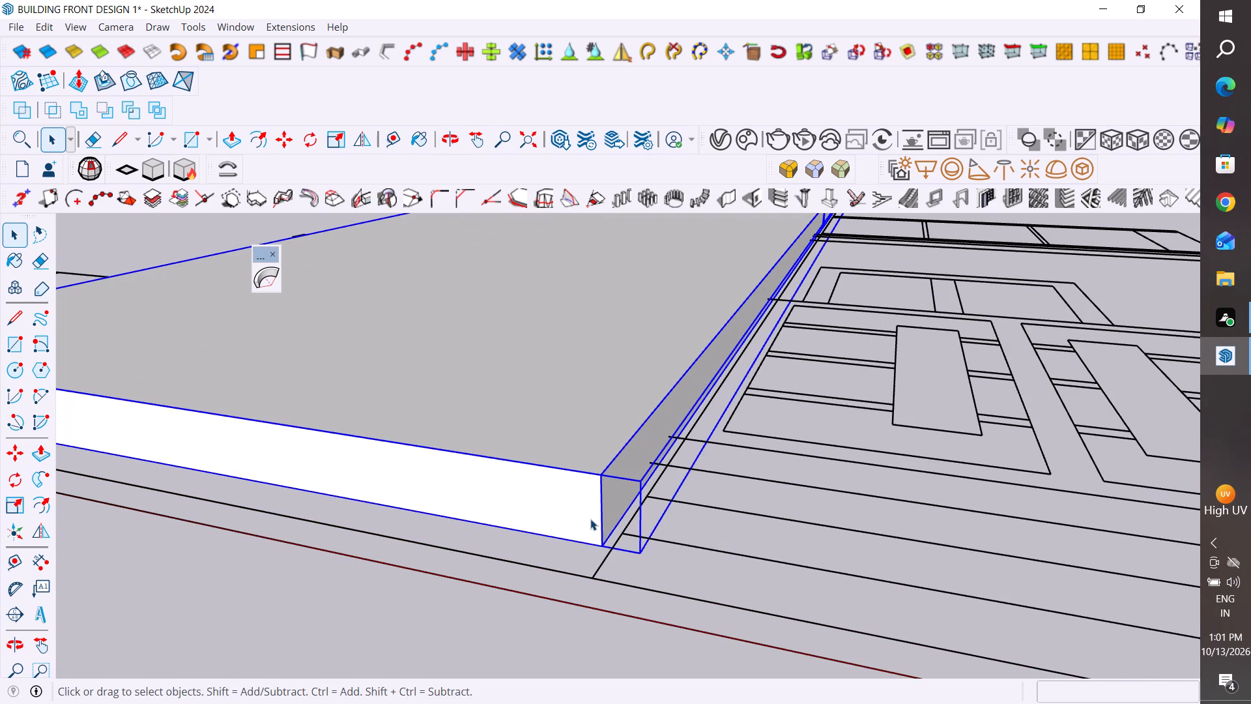
key(m)
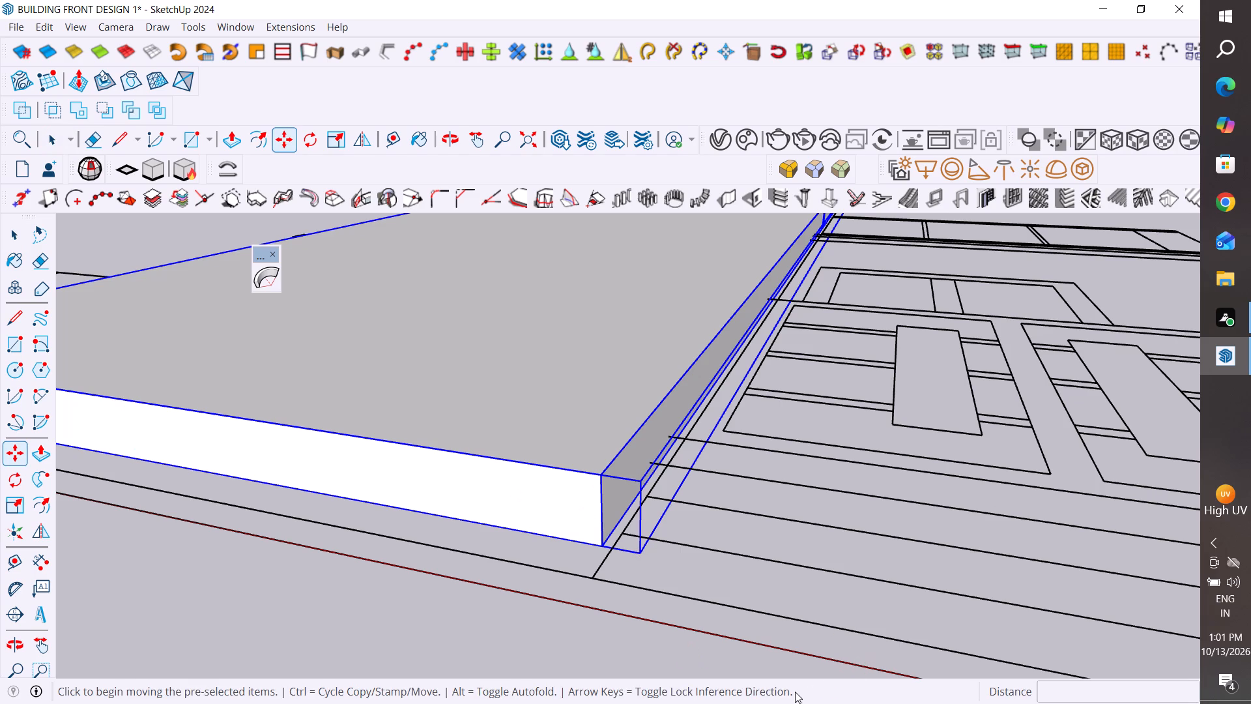
click(604, 473)
scroll(604, 473, down, 3)
middle_drag(604, 473, 665, 253)
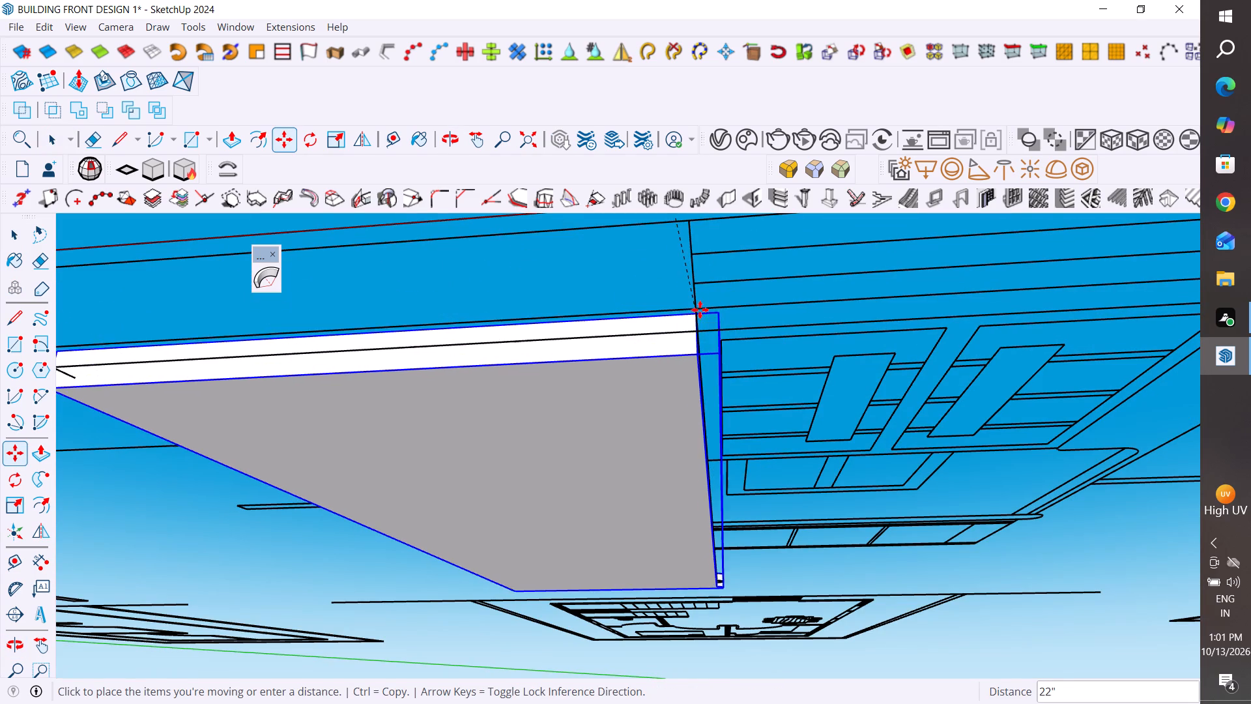
click(698, 306)
Examine the slab's alignment with the front elevation drawing from below and above.
scroll(685, 545, down, 14)
middle_drag(839, 371, 841, 391)
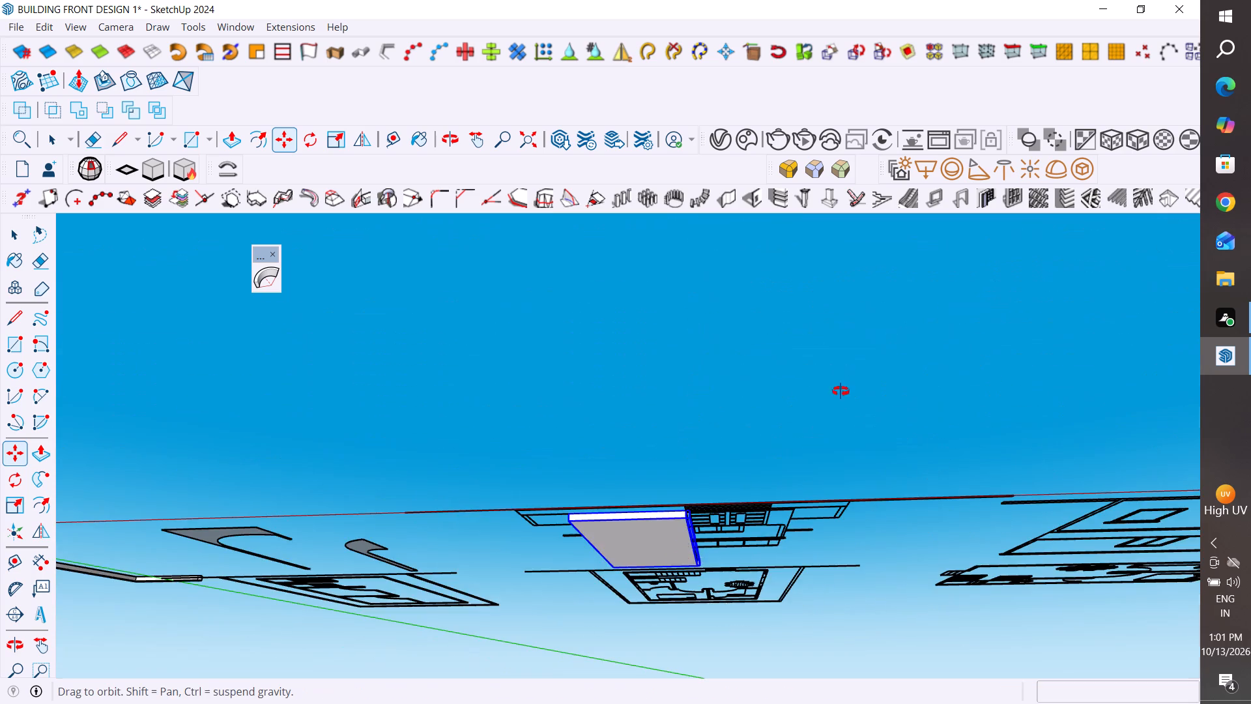
middle_drag(841, 391, 847, 703)
scroll(634, 322, down, 6)
middle_drag(653, 533, 680, 643)
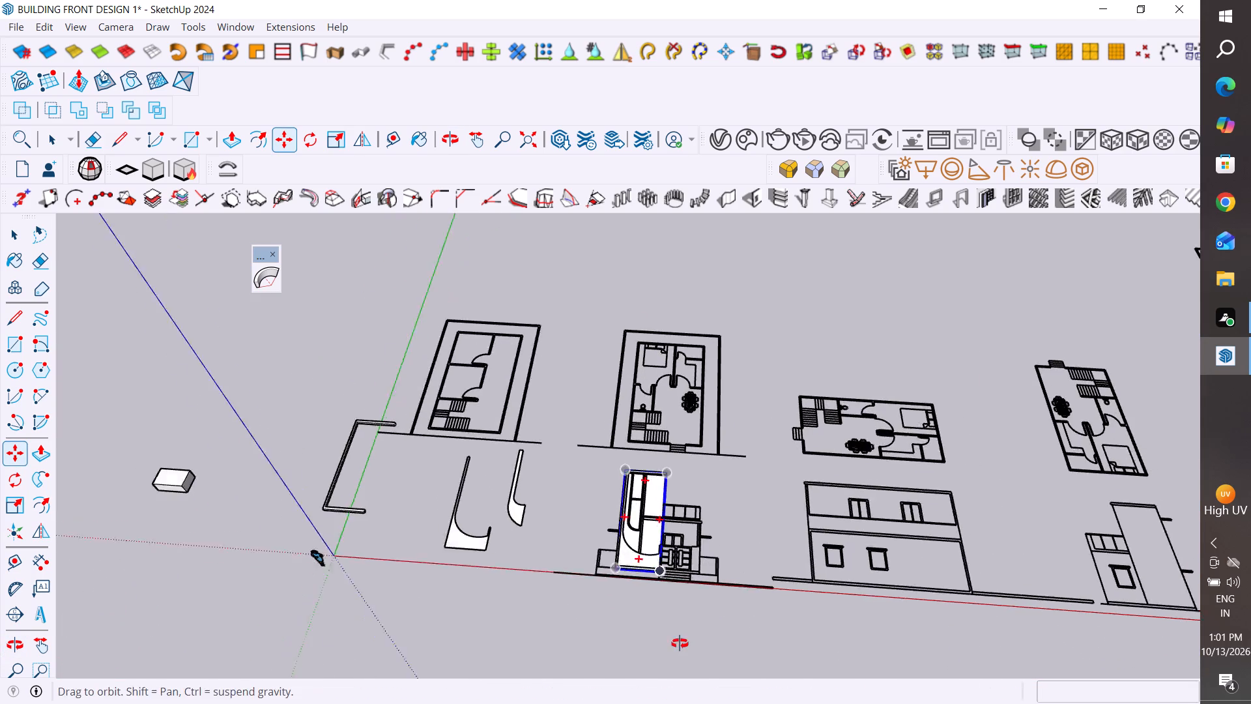
middle_drag(680, 643, 682, 645)
scroll(680, 626, up, 15)
middle_drag(729, 420, 734, 489)
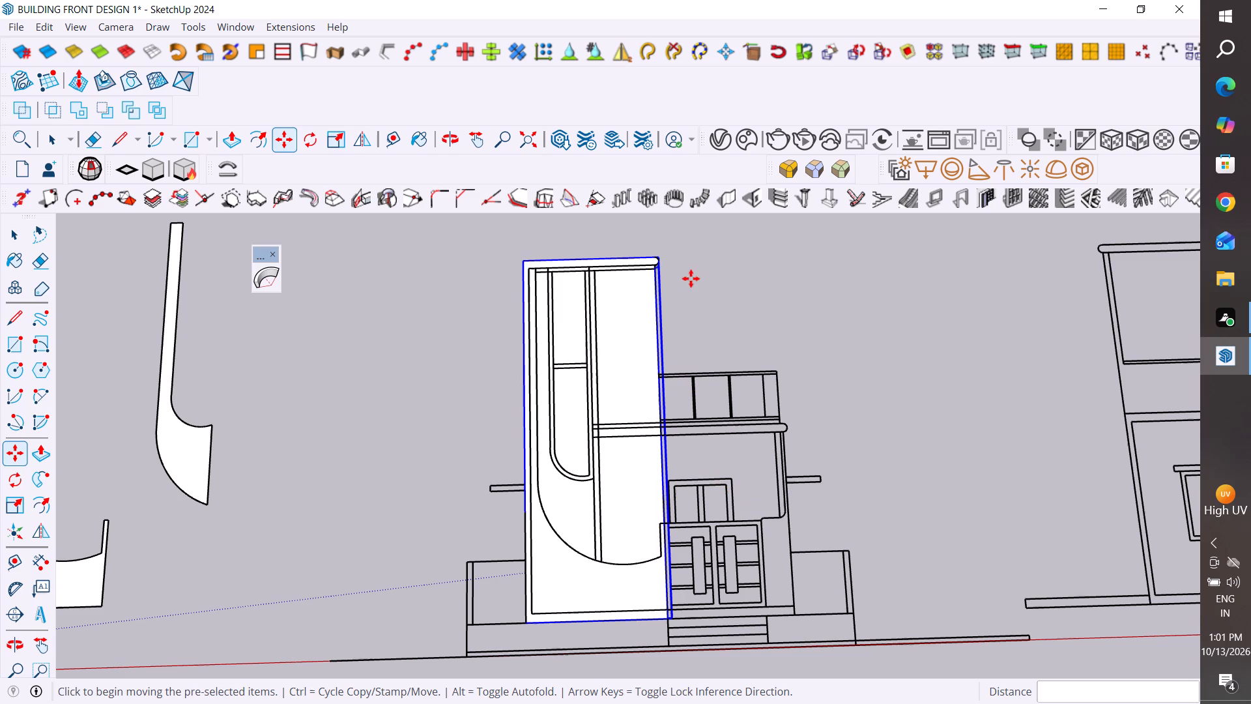
scroll(687, 273, up, 1)
scroll(679, 289, down, 3)
click(12, 238)
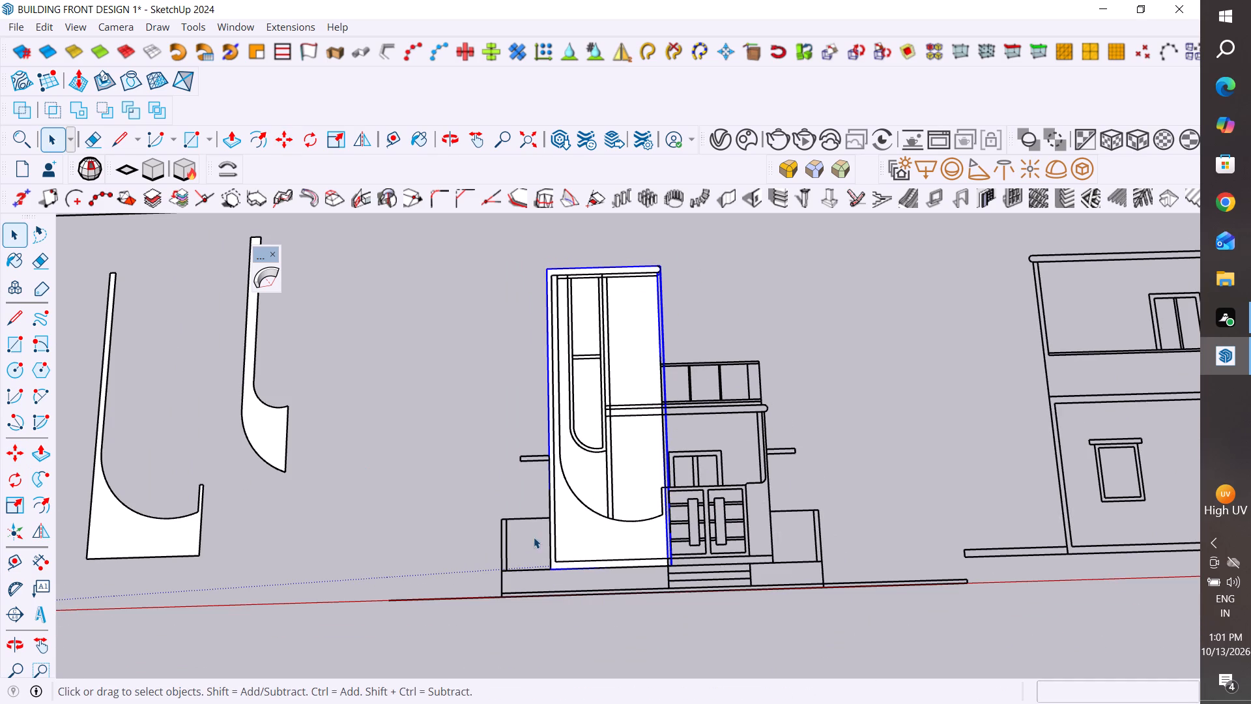
click(497, 527)
Examine the extruded U-shaped border near the origin from above and from below.
scroll(461, 457, down, 5)
middle_drag(329, 546, 445, 432)
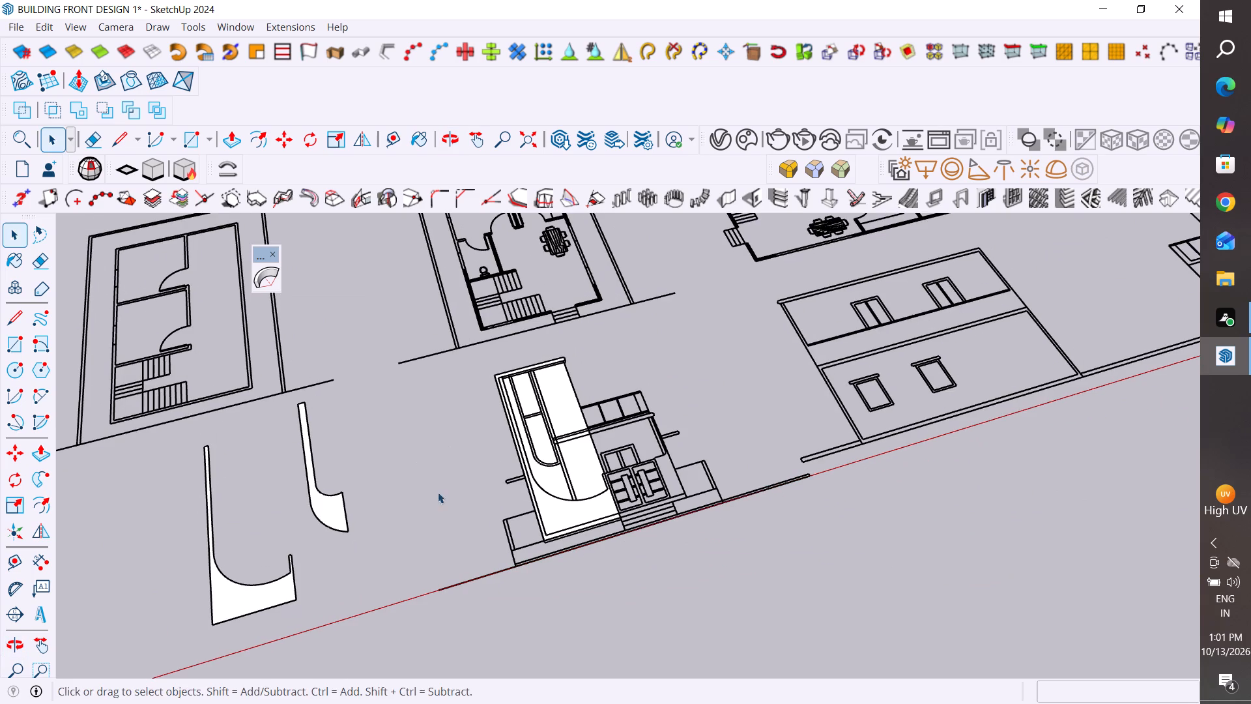
middle_drag(437, 501, 321, 480)
scroll(835, 466, down, 6)
scroll(283, 464, up, 8)
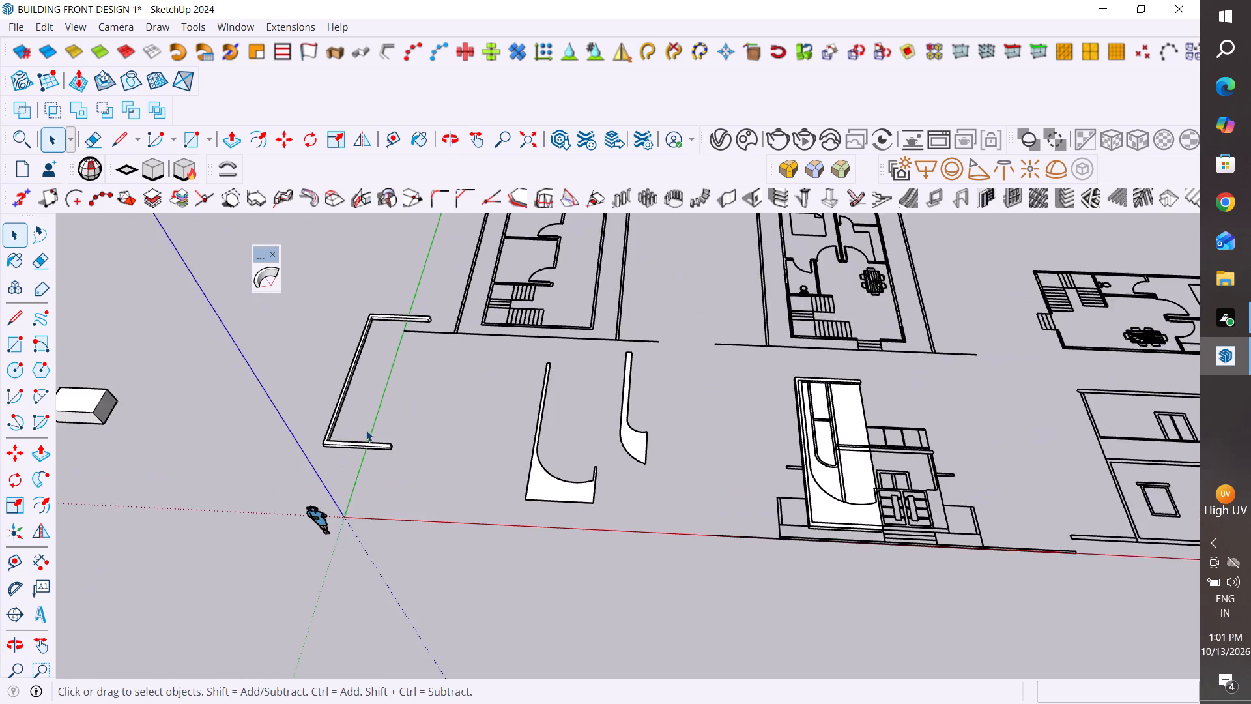
scroll(366, 430, up, 6)
middle_drag(409, 443, 435, 407)
click(429, 468)
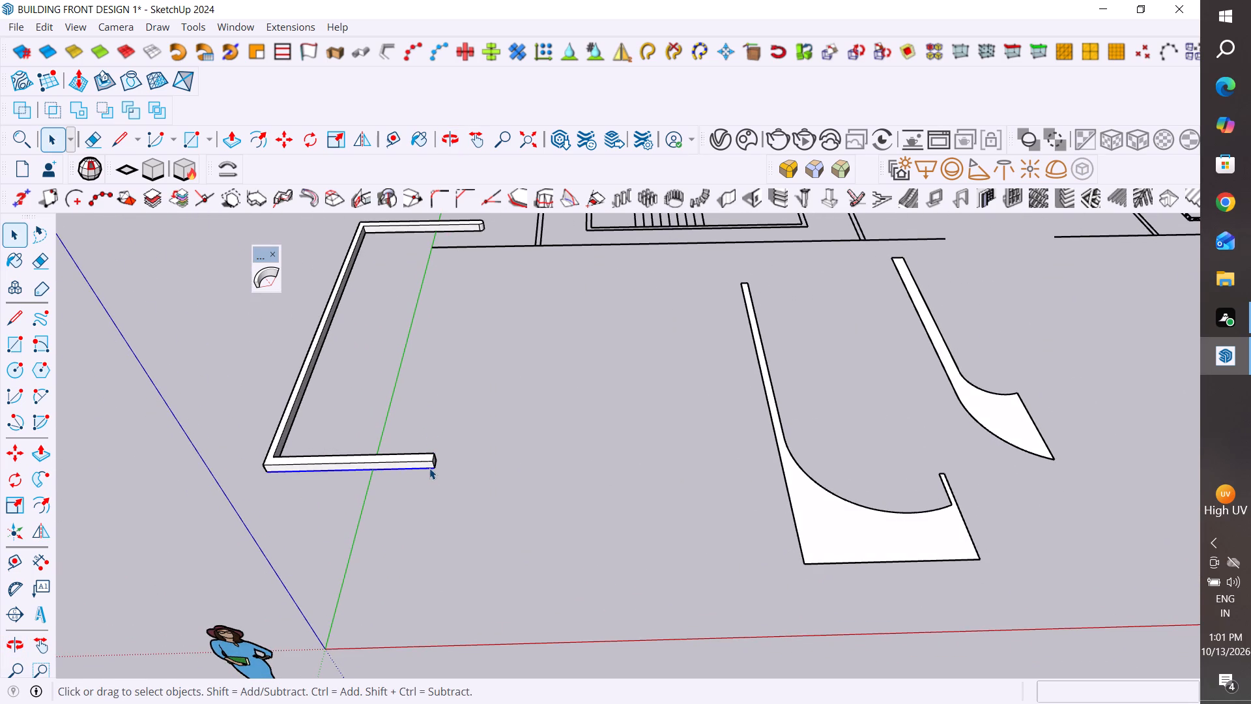
scroll(478, 517, down, 5)
middle_drag(432, 490, 387, 267)
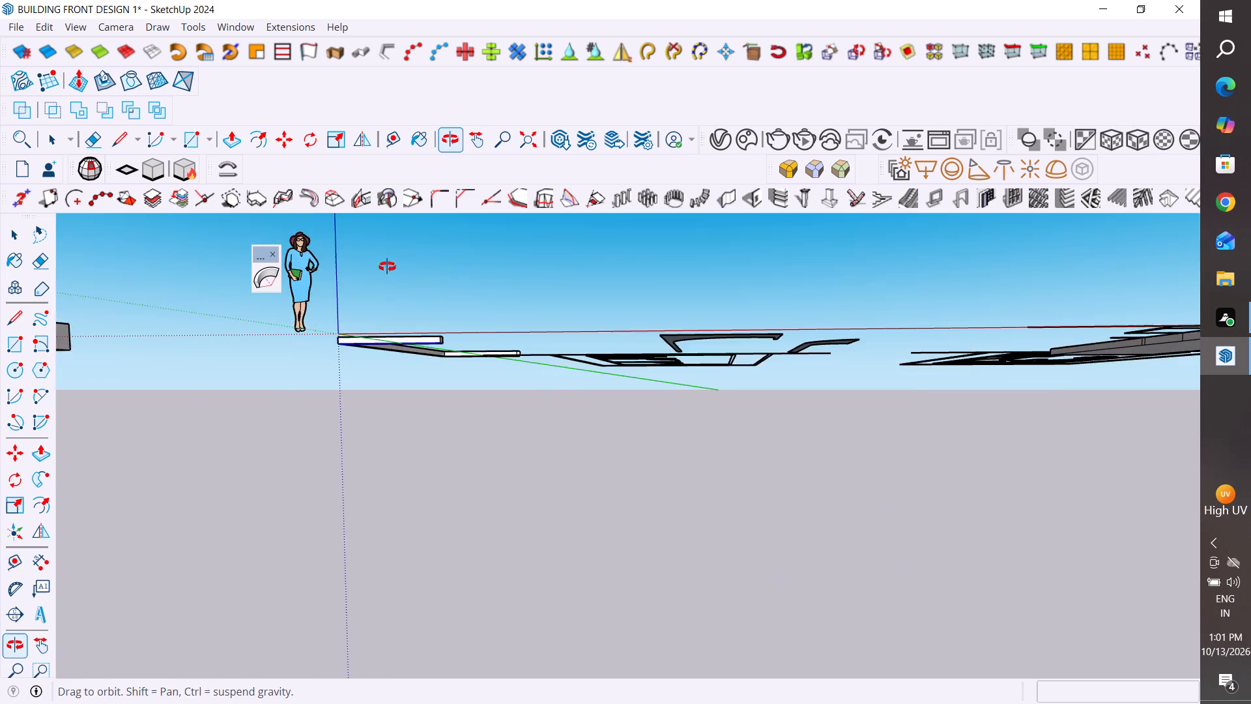
middle_drag(387, 267, 385, 267)
scroll(413, 340, up, 20)
scroll(413, 340, up, 4)
middle_drag(439, 366, 437, 268)
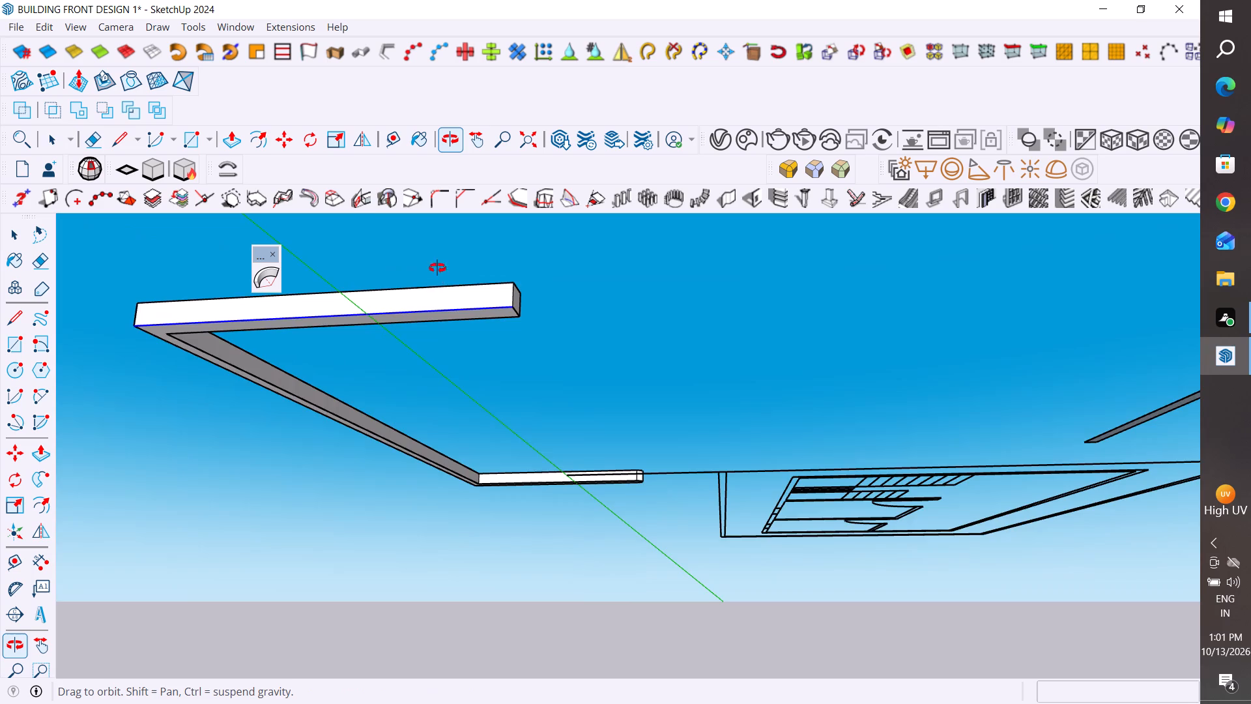
middle_drag(437, 268, 569, 683)
scroll(560, 555, down, 13)
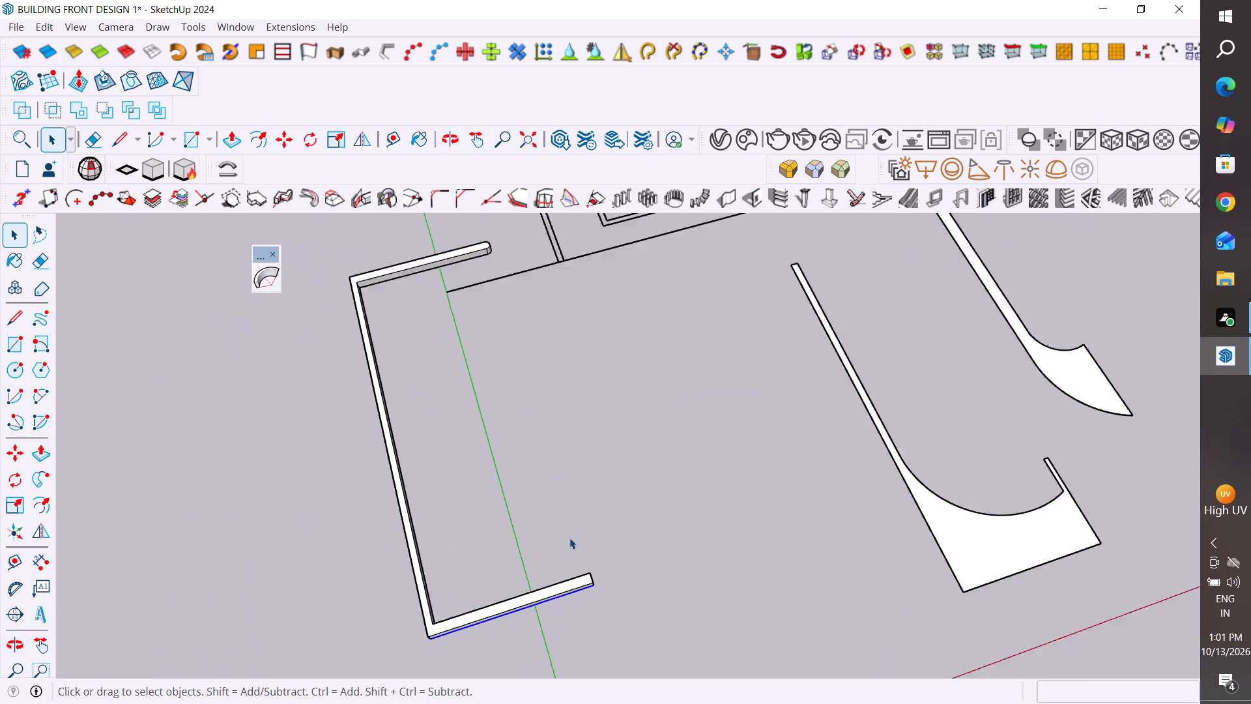
middle_drag(605, 544, 566, 553)
Move all the geometry of the extruded border aside onto the empty ground, clear of the floor plan lines.
drag(614, 490, 386, 620)
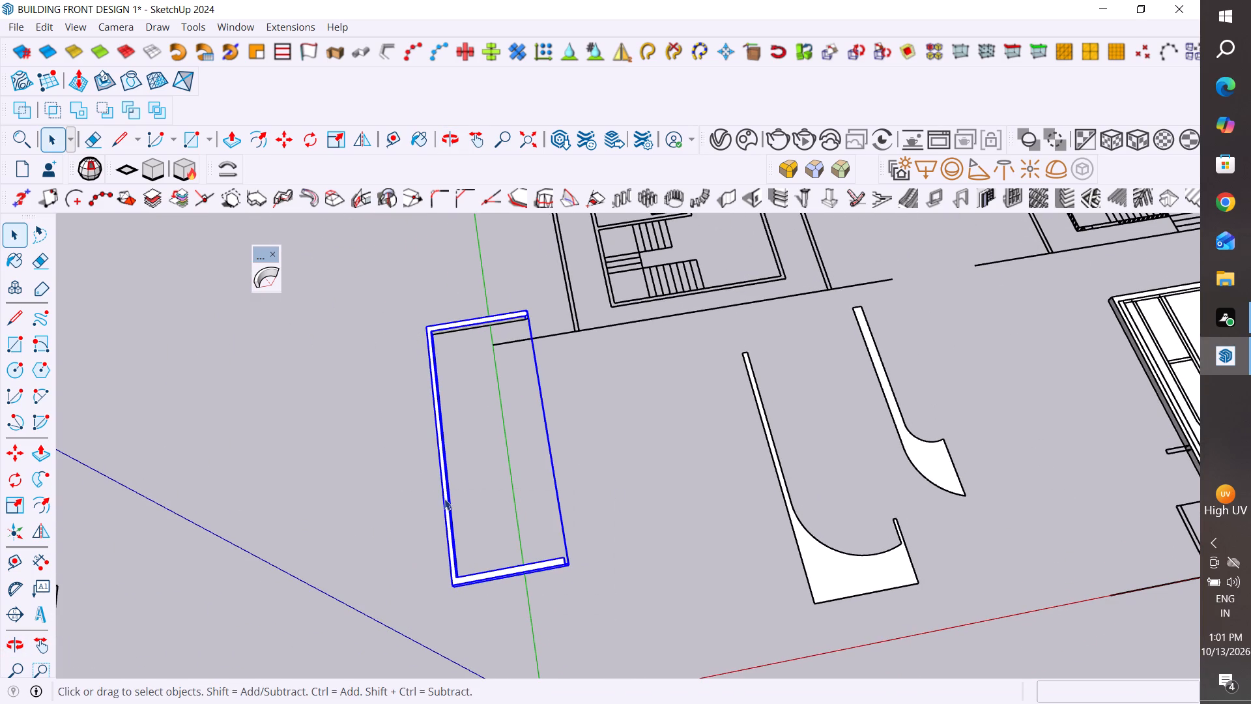
scroll(573, 284, up, 3)
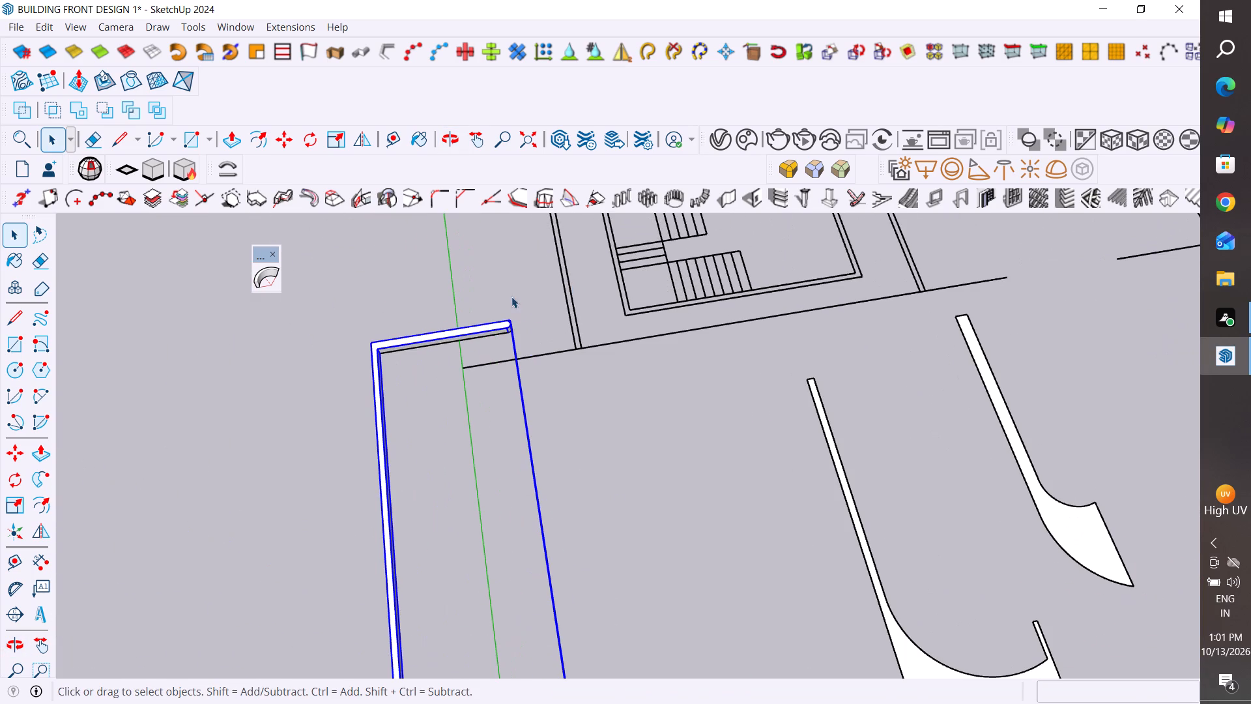
drag(534, 282, 281, 345)
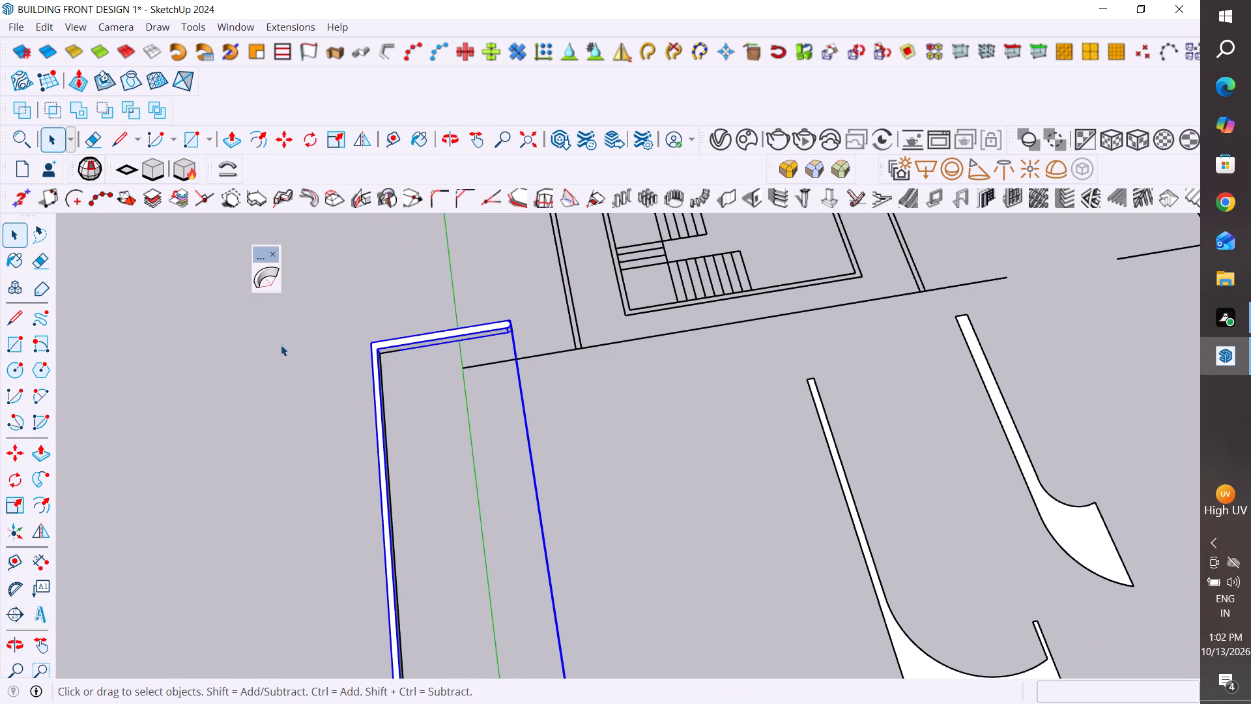
scroll(379, 351, down, 4)
key(m)
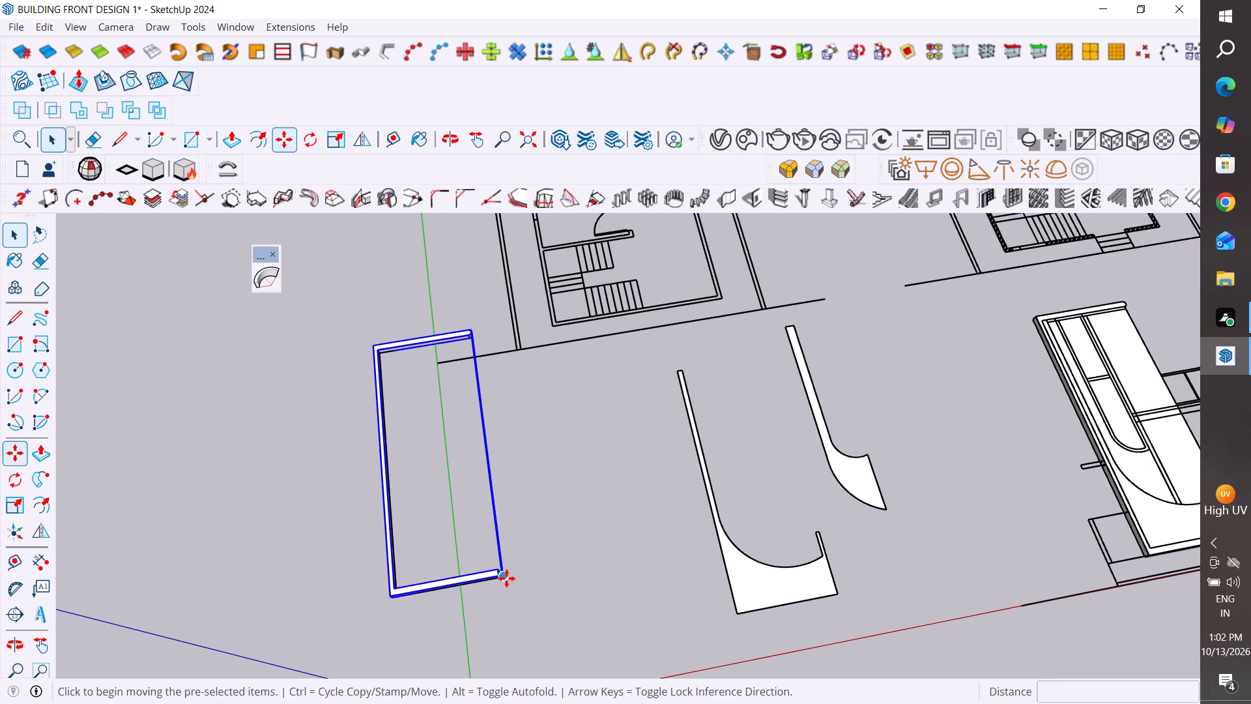
click(498, 578)
click(294, 618)
scroll(701, 545, down, 3)
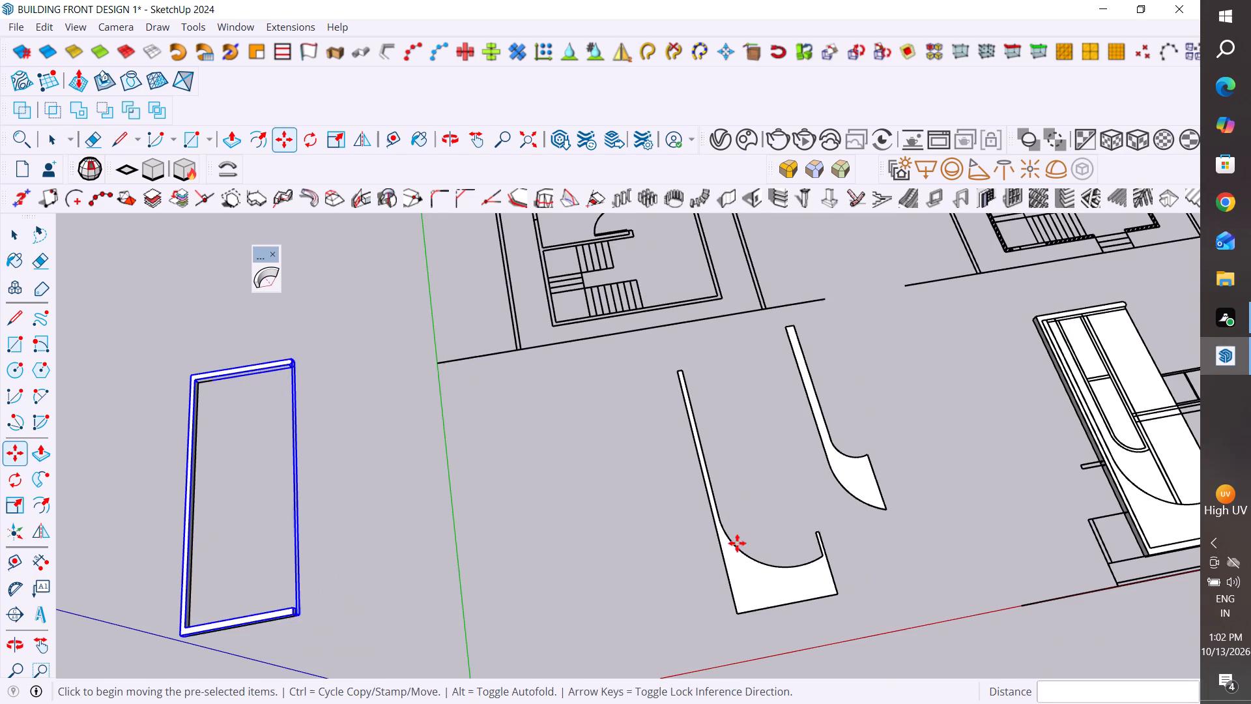
scroll(737, 543, down, 3)
click(16, 235)
Make a group from all the geometry of the extruded border.
middle_drag(885, 531, 827, 551)
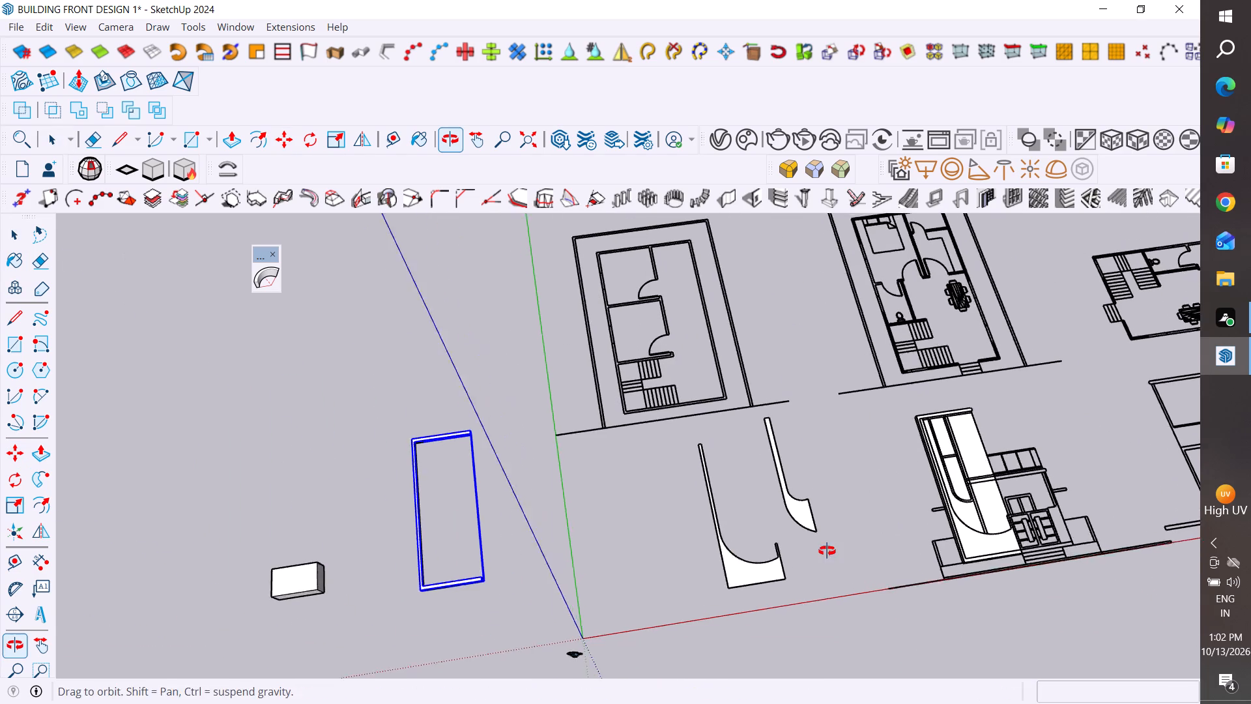
middle_drag(827, 551, 826, 551)
scroll(369, 611, up, 9)
middle_drag(491, 529, 515, 512)
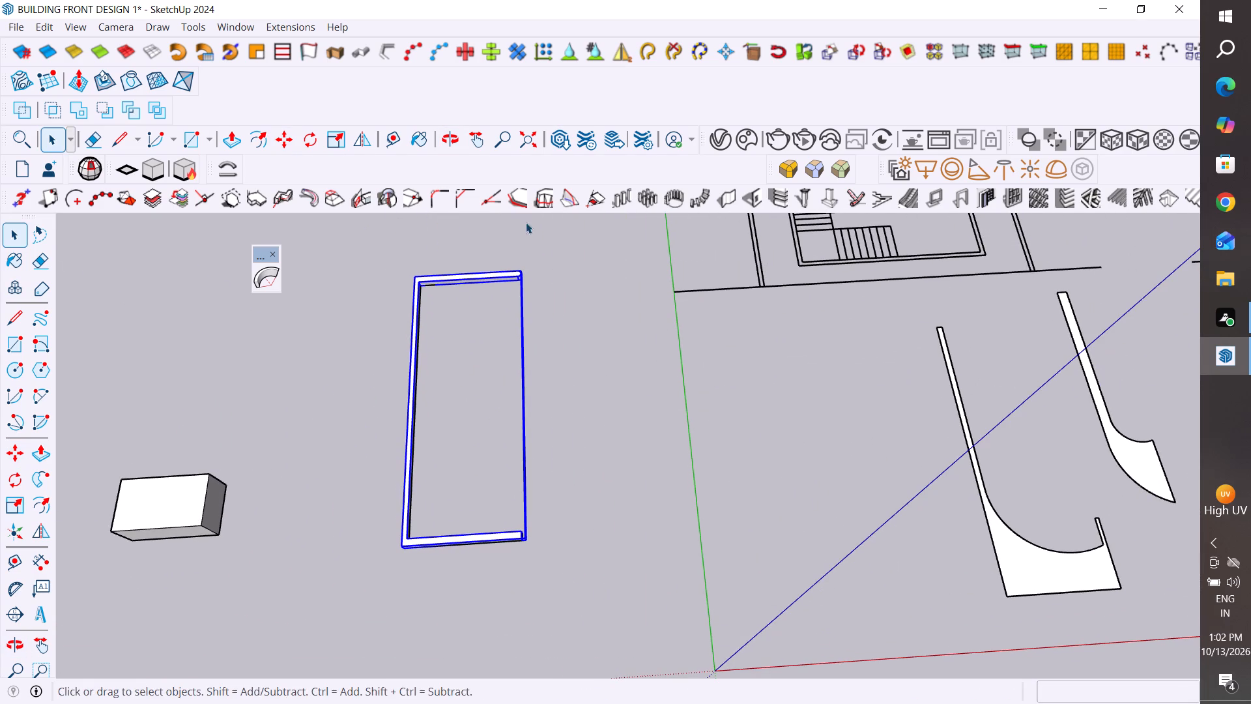
drag(550, 244, 304, 621)
scroll(410, 550, up, 5)
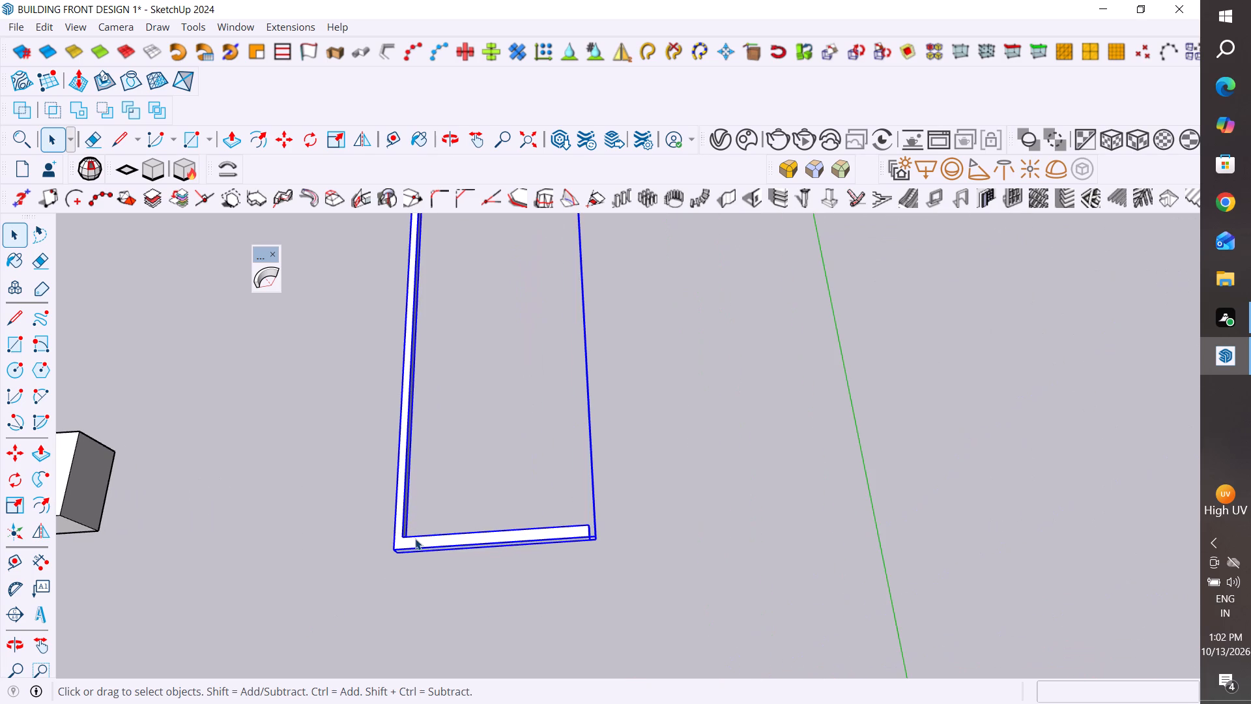
right_click(422, 542)
click(541, 207)
click(452, 594)
Move the U-shaped border group by its lower corner onto the matching top corner of the slab on the front elevation.
scroll(459, 593, down, 17)
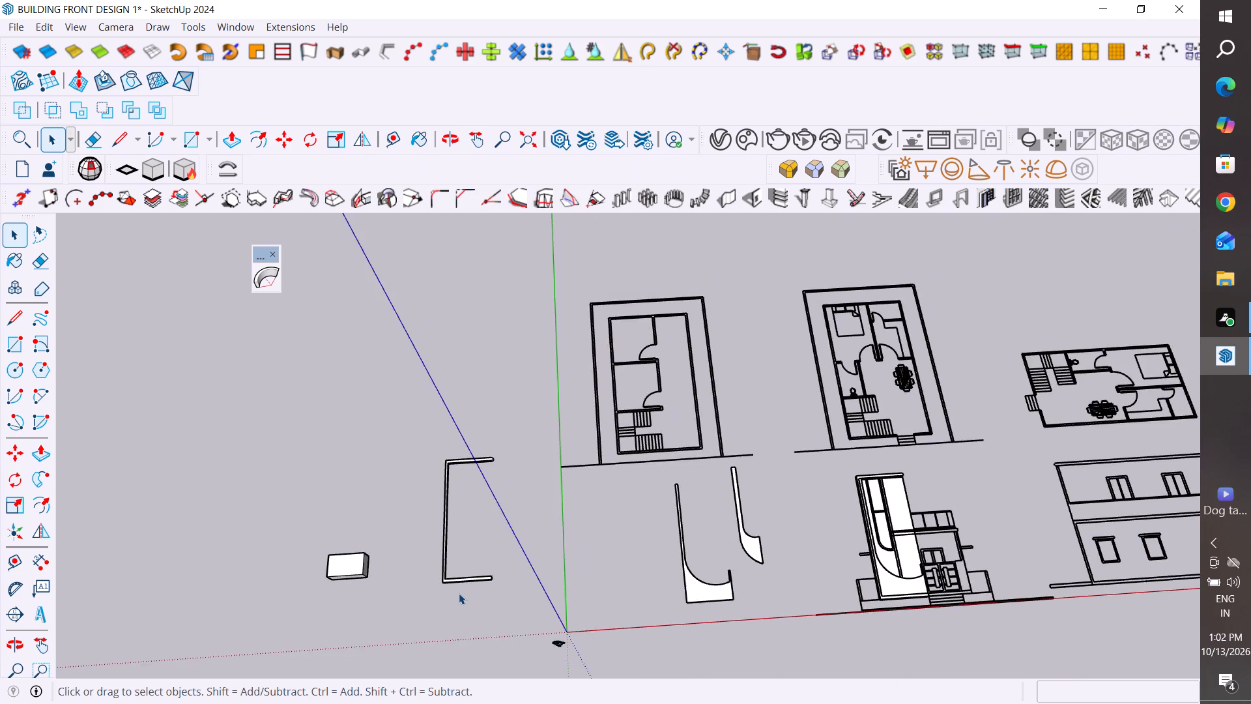
scroll(459, 593, up, 4)
key(m)
scroll(454, 592, up, 14)
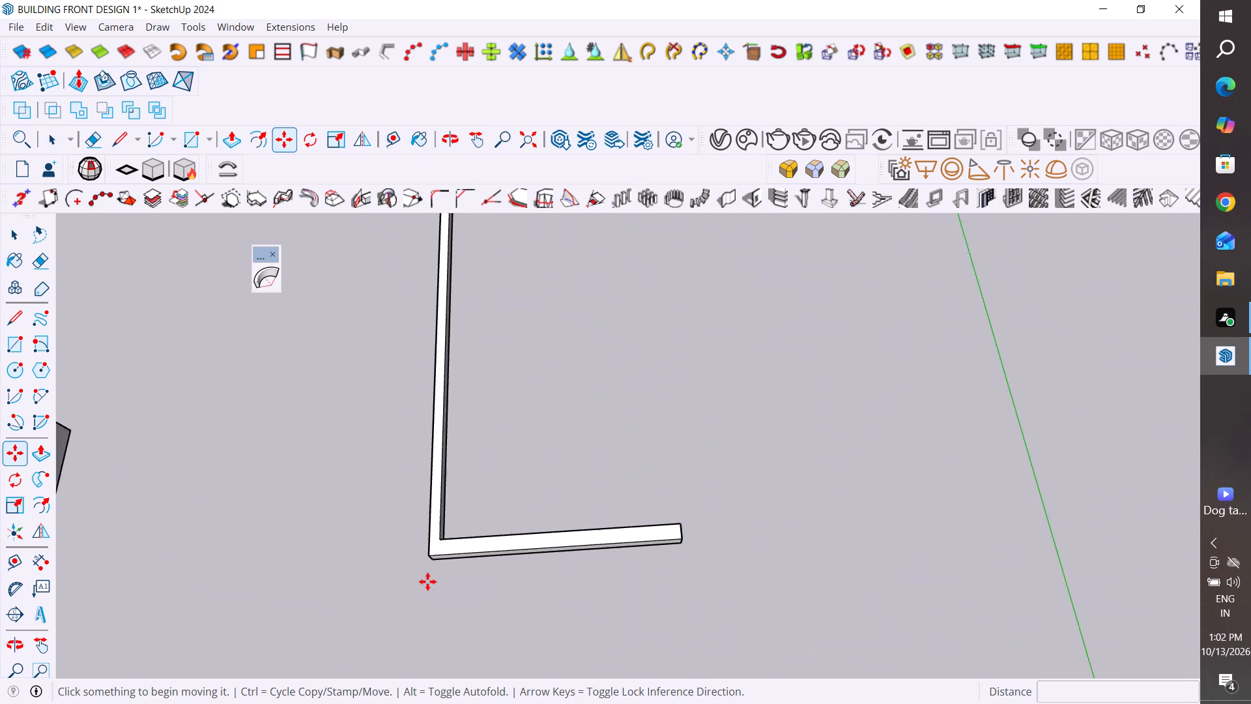
scroll(427, 581, up, 6)
click(440, 538)
scroll(439, 539, down, 9)
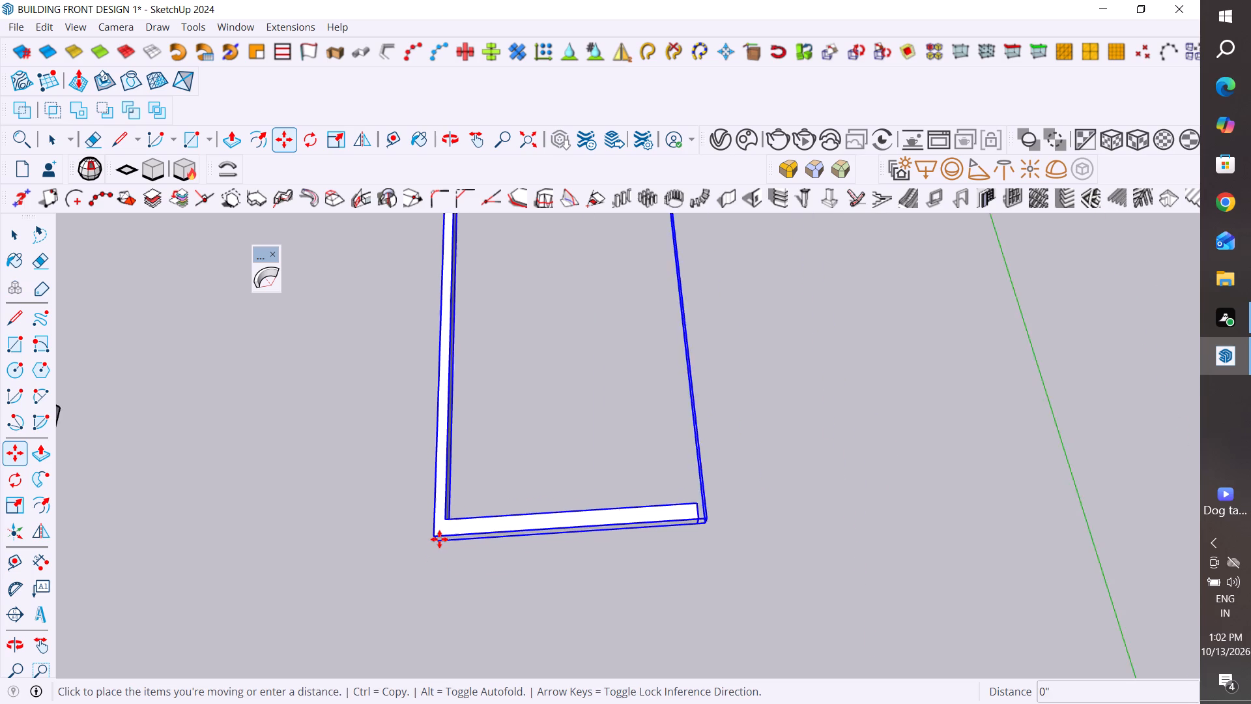
scroll(439, 539, down, 10)
scroll(549, 560, down, 16)
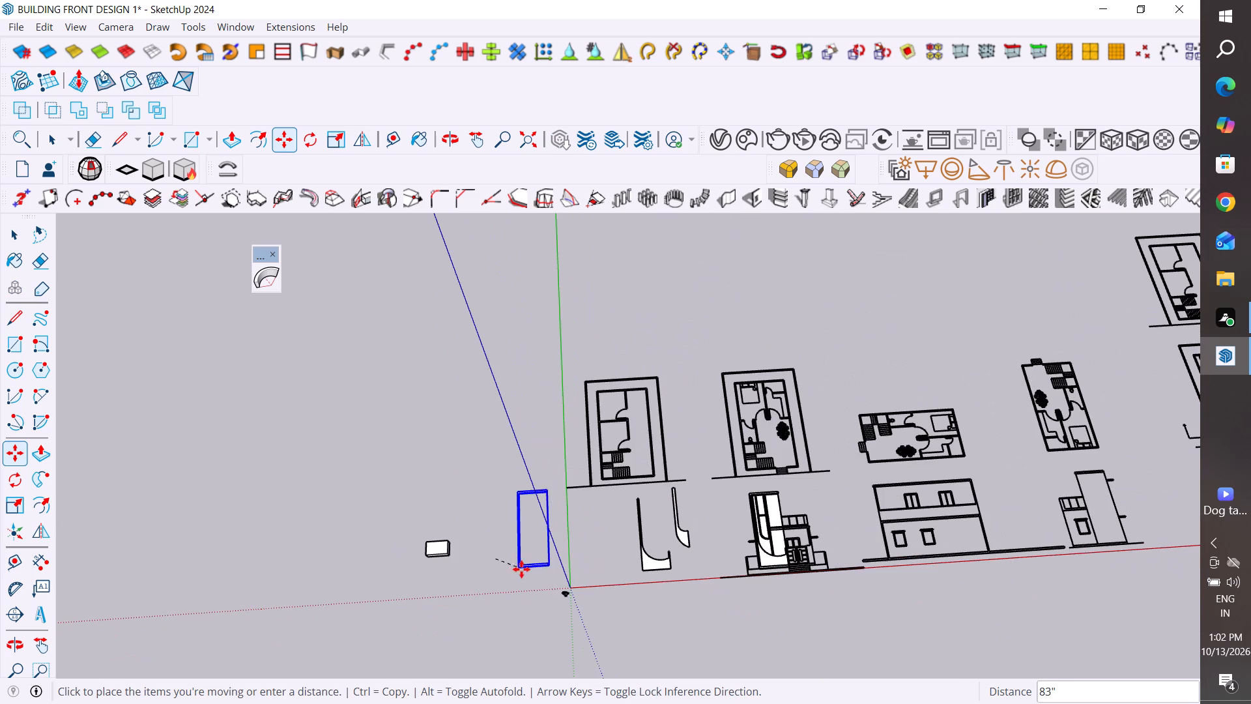
scroll(1061, 523, up, 5)
scroll(608, 556, up, 5)
scroll(614, 623, up, 5)
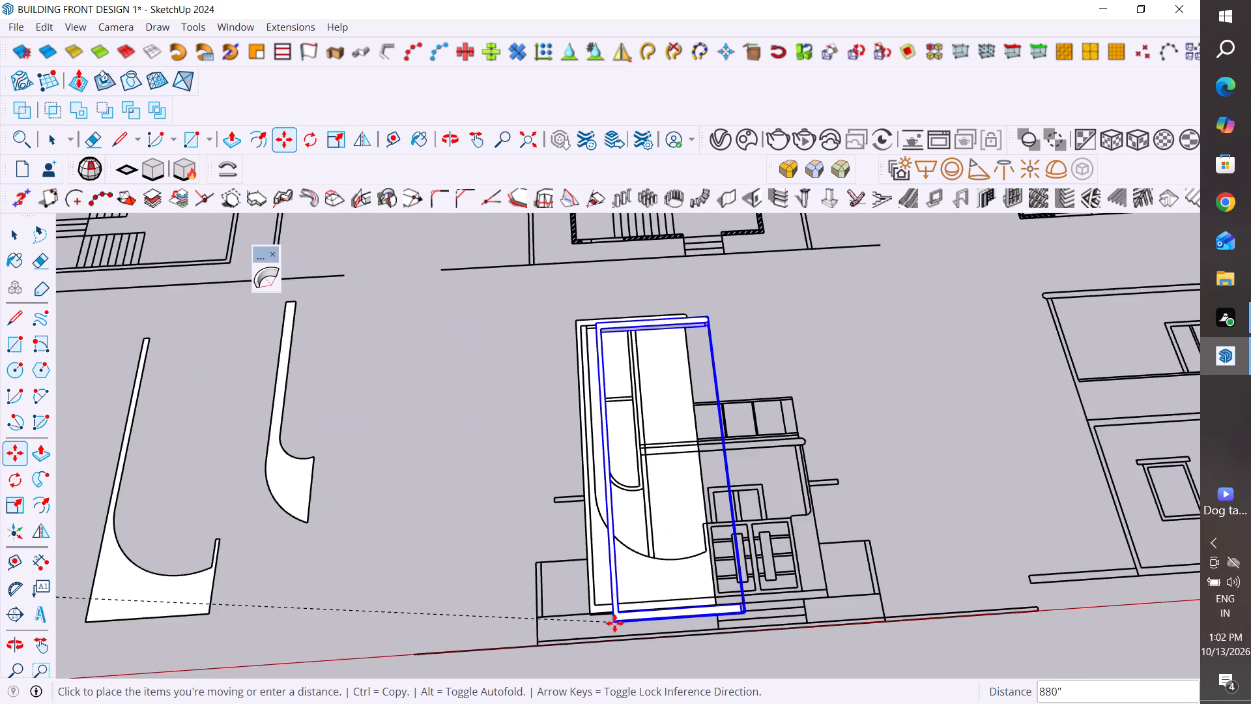
scroll(614, 623, up, 5)
middle_drag(614, 623, 698, 478)
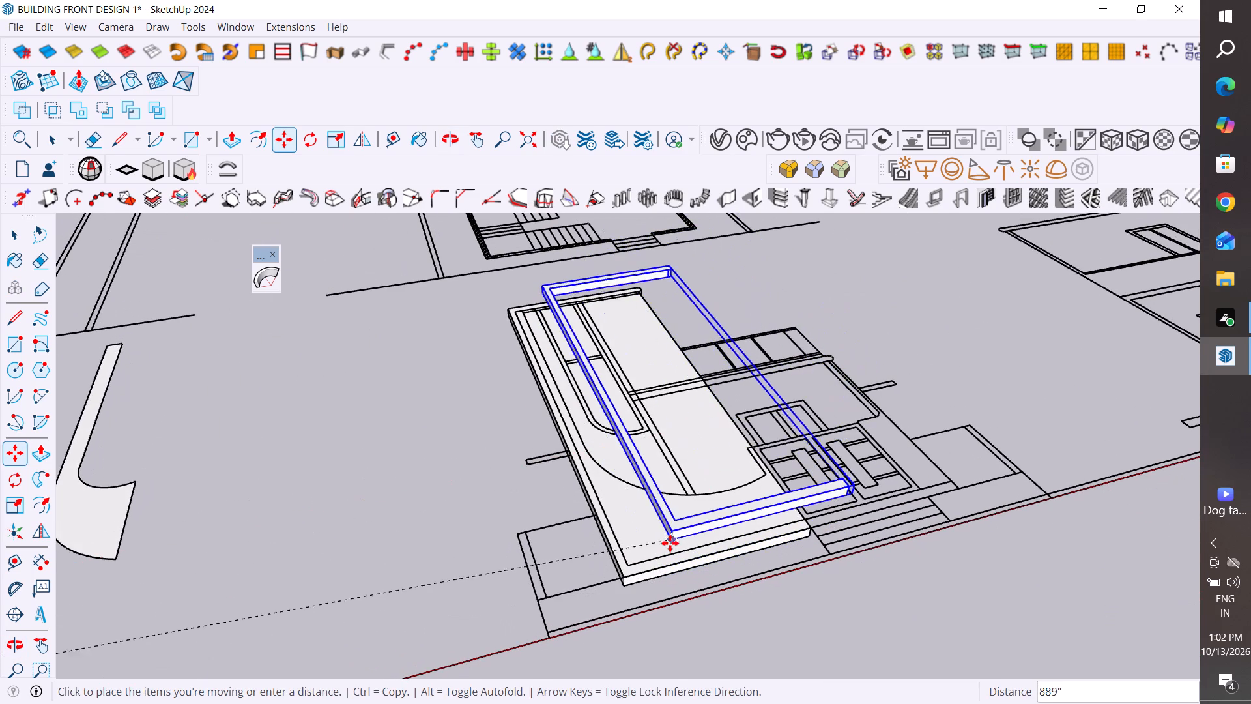
scroll(670, 543, up, 4)
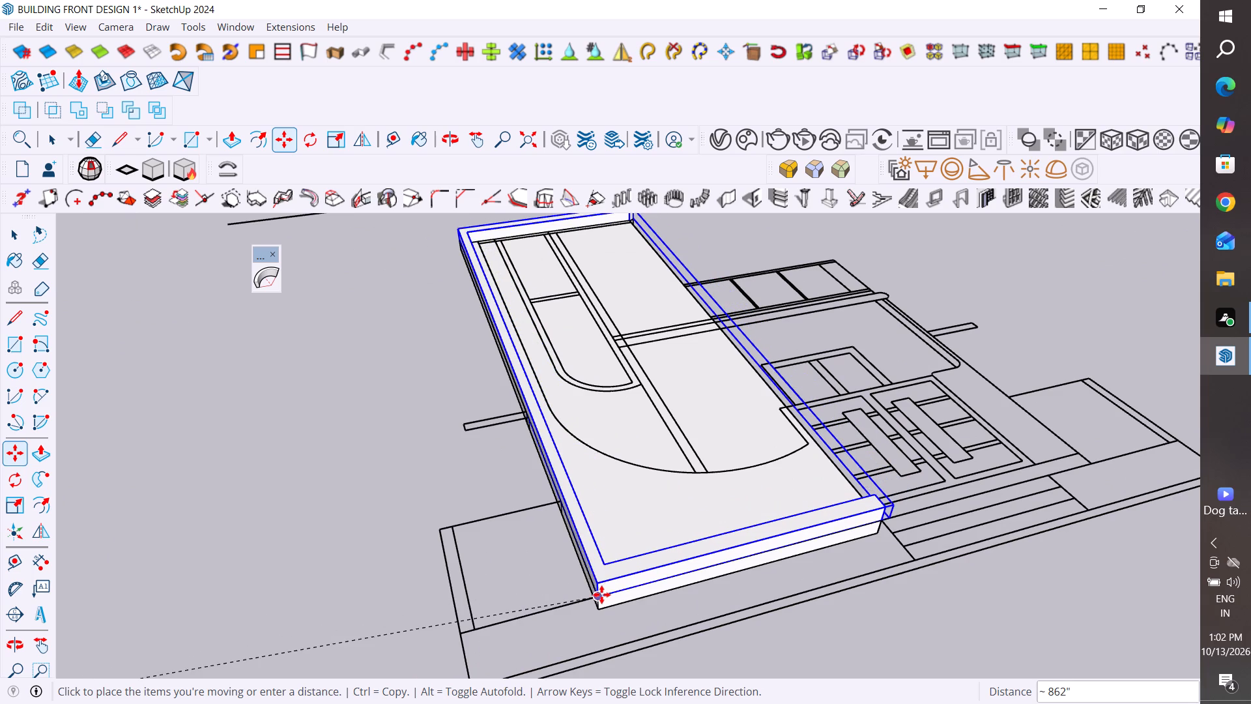
click(601, 594)
scroll(697, 565, down, 12)
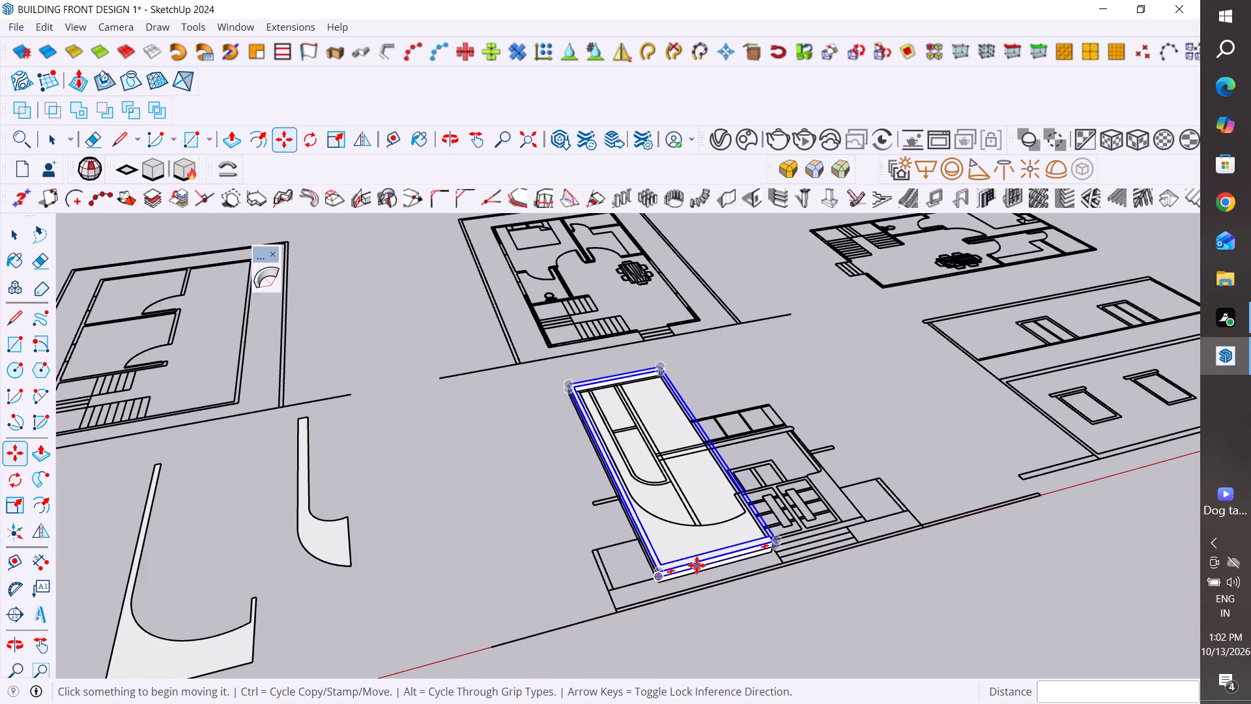
click(25, 243)
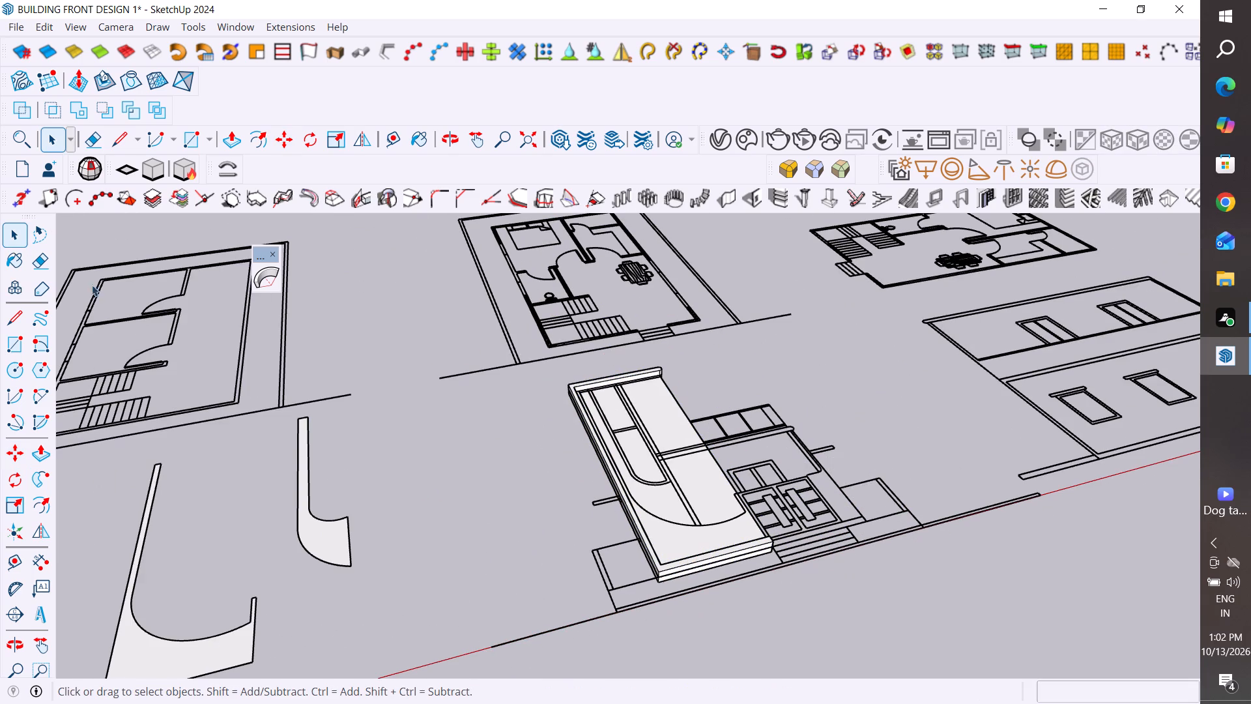
click(444, 558)
Examine how the border group sits on the slab and the front elevation from several sides.
middle_drag(487, 572, 426, 611)
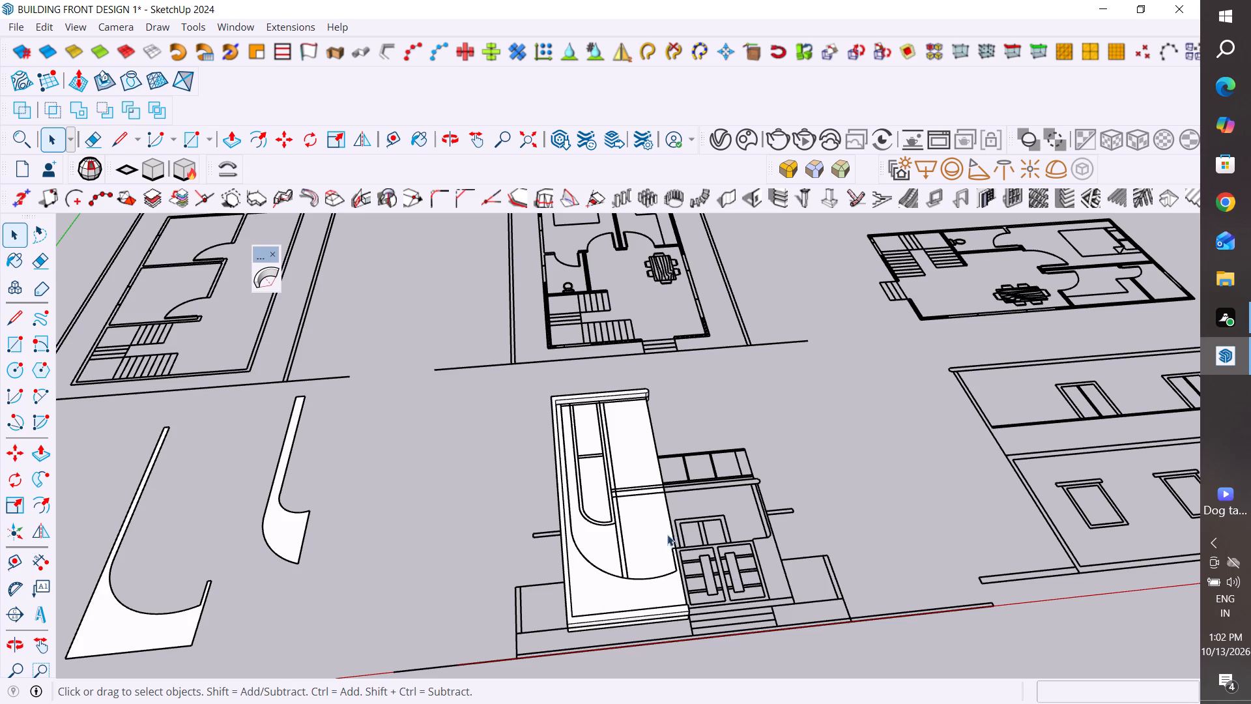
middle_drag(672, 544, 620, 611)
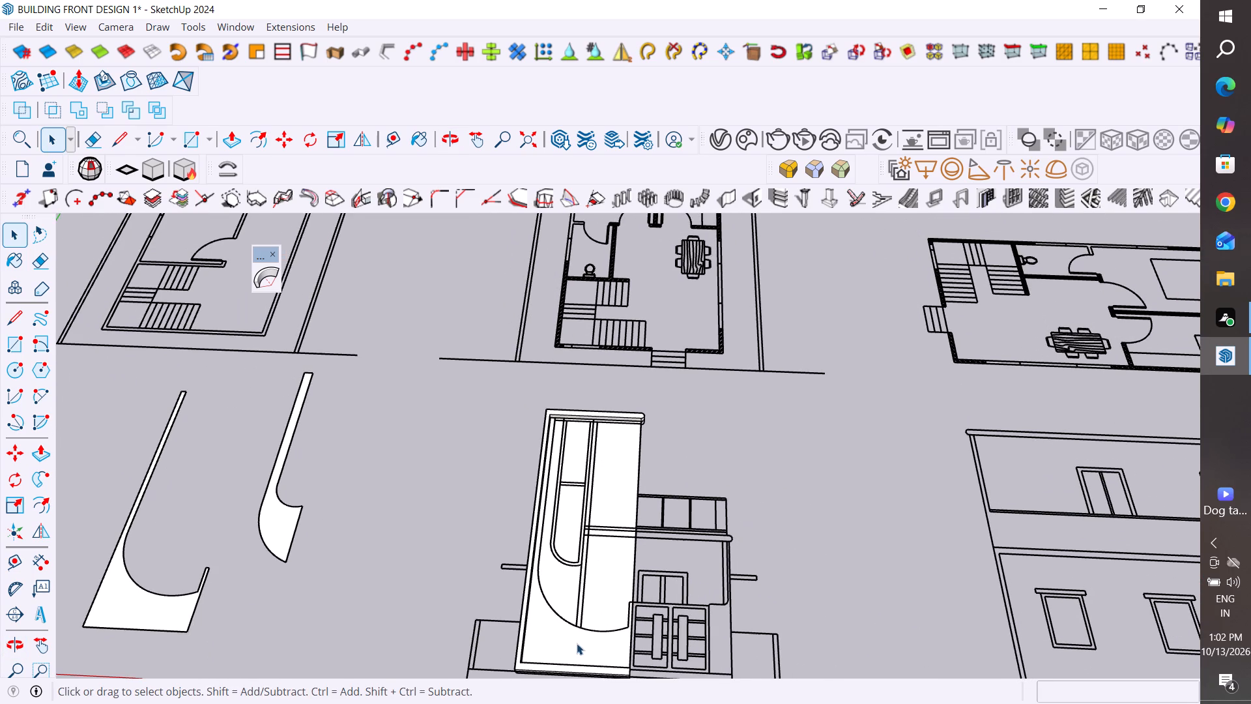
middle_drag(580, 641, 607, 512)
scroll(579, 554, up, 5)
middle_drag(629, 579, 293, 628)
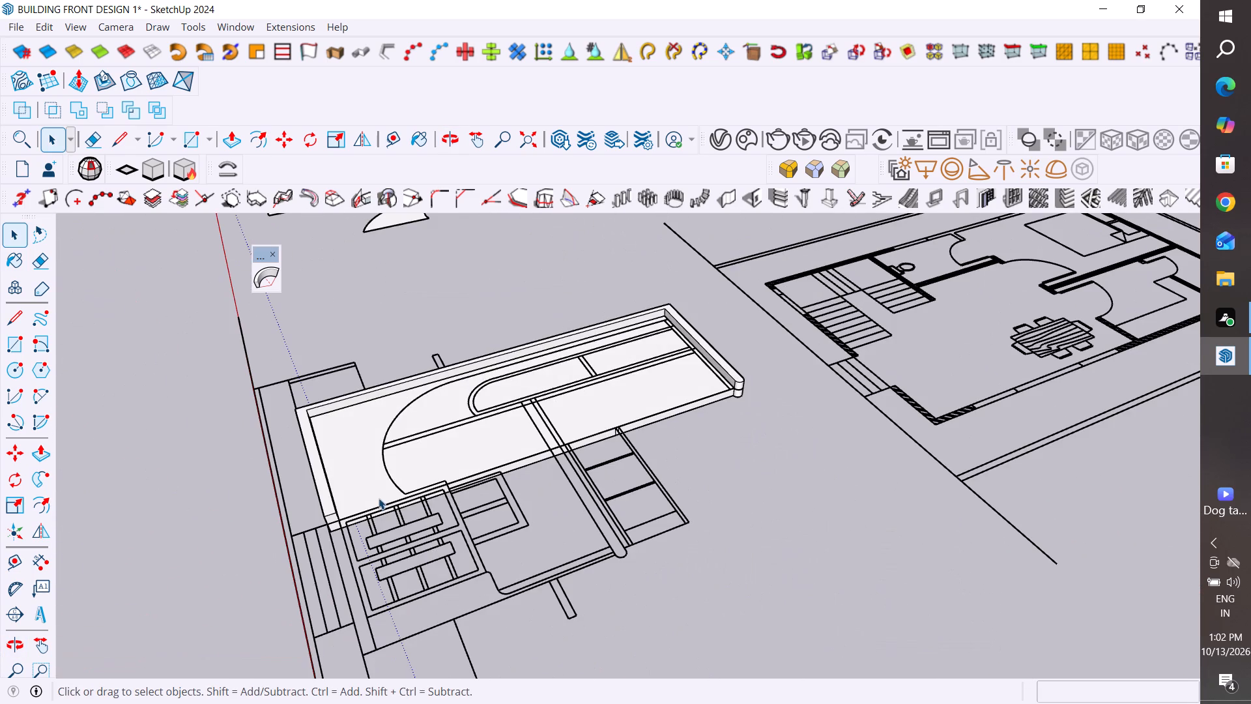
click(367, 471)
scroll(739, 492, down, 2)
middle_drag(559, 510, 801, 600)
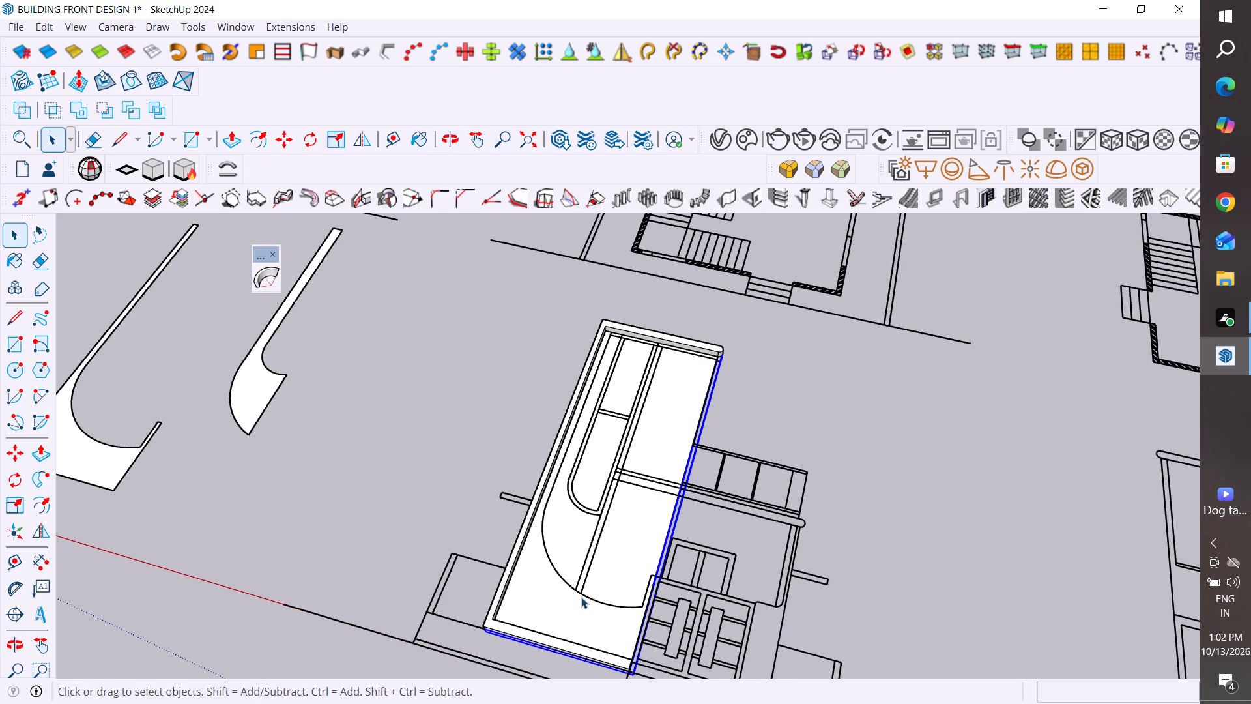
Inside the border group, pull the top U-shaped face outward 8" and leave the group.
scroll(532, 611, up, 4)
middle_drag(556, 578, 592, 450)
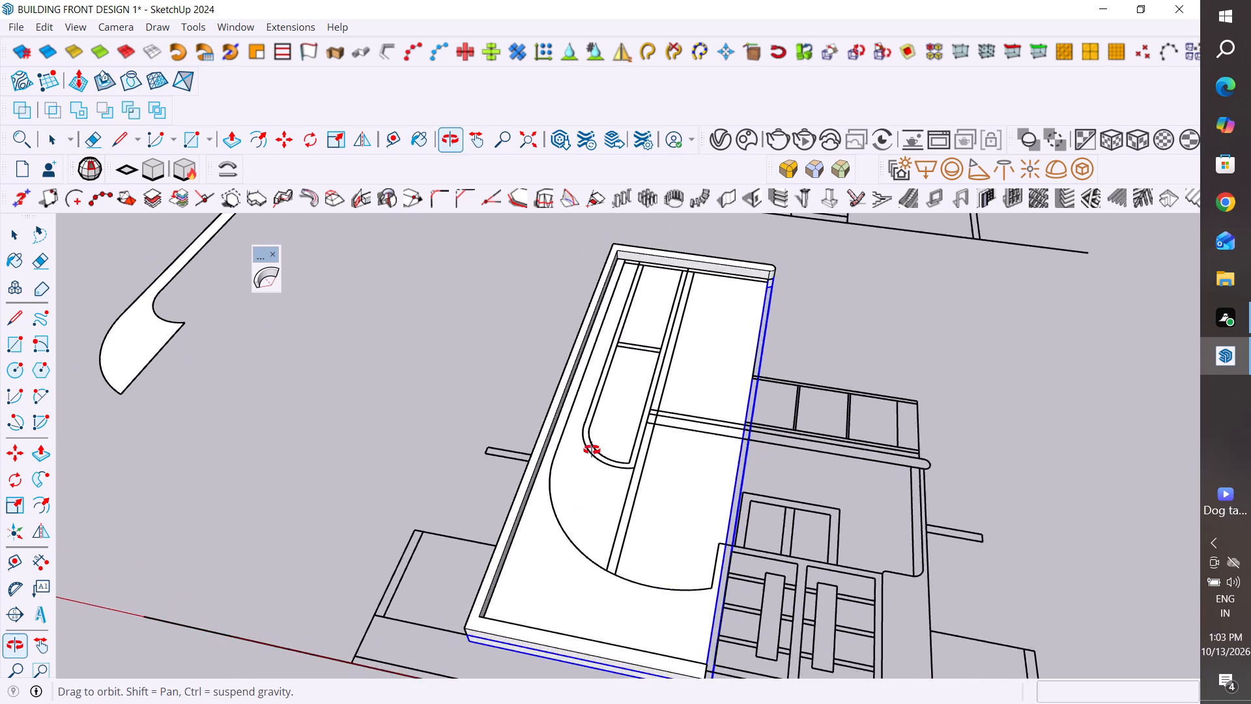
middle_drag(592, 450, 590, 400)
scroll(586, 589, up, 4)
middle_drag(596, 579, 655, 671)
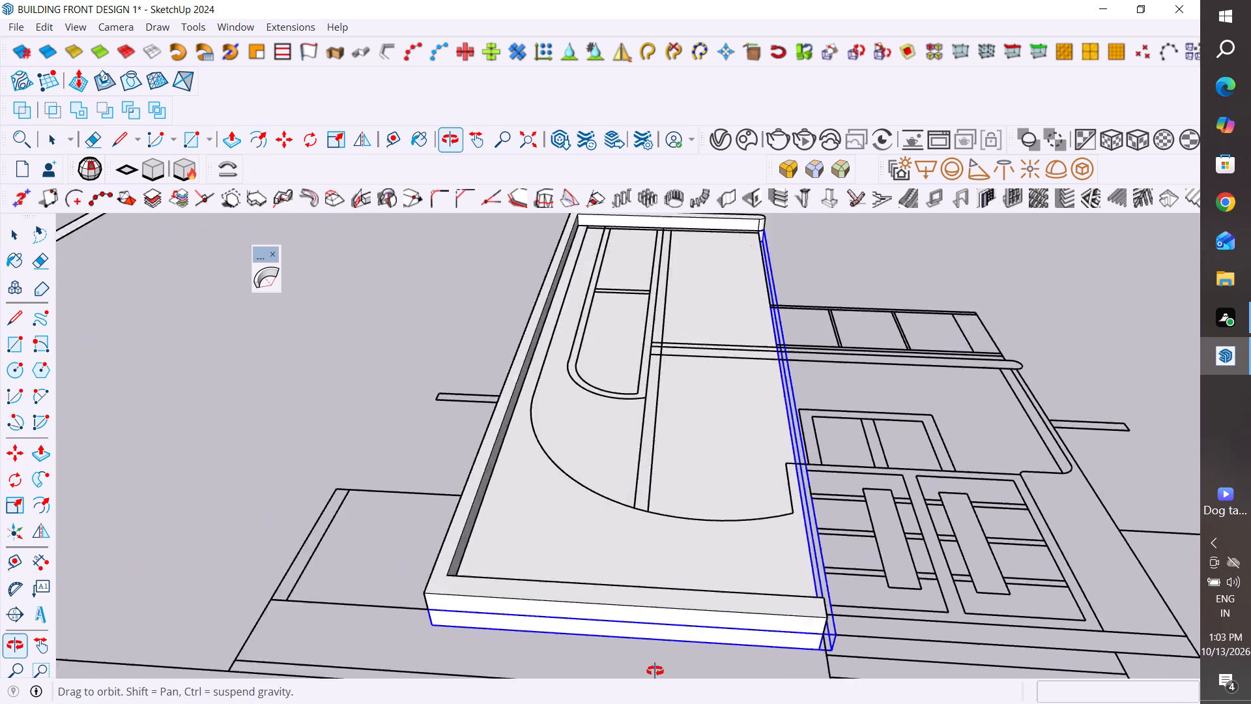
middle_drag(655, 671, 655, 676)
scroll(647, 626, up, 5)
double_click(661, 615)
double_click(661, 615)
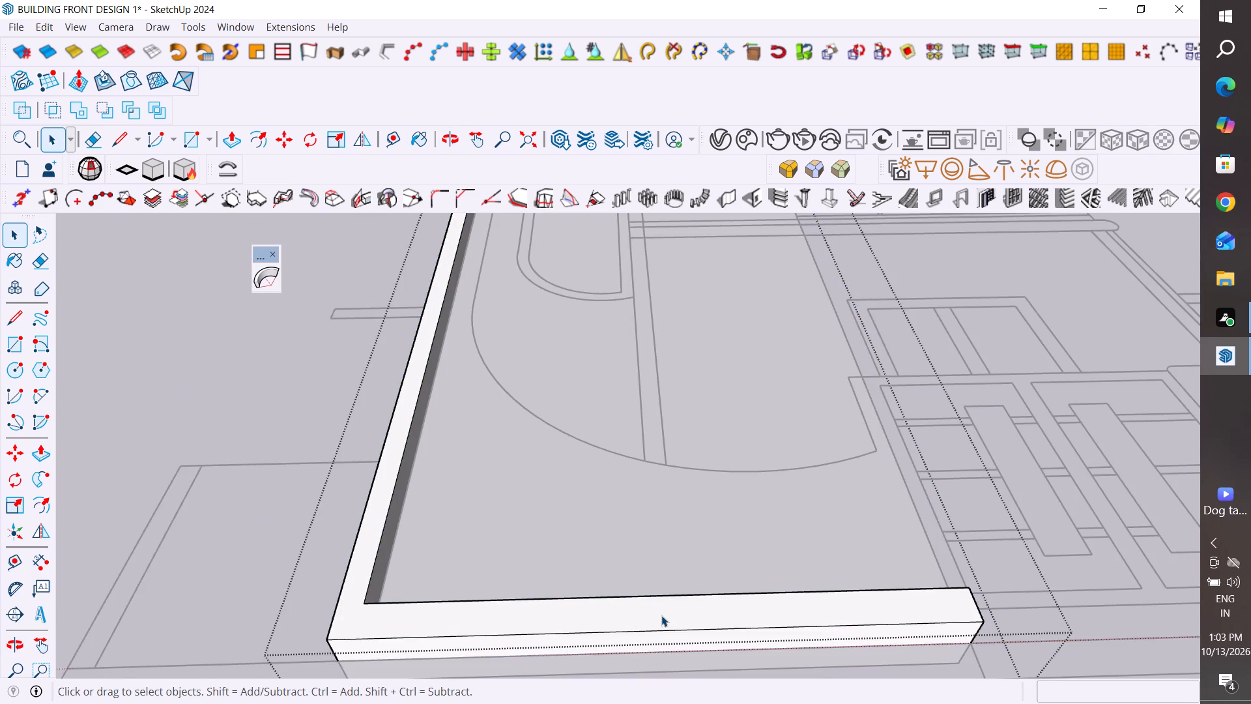
triple_click(663, 615)
click(665, 615)
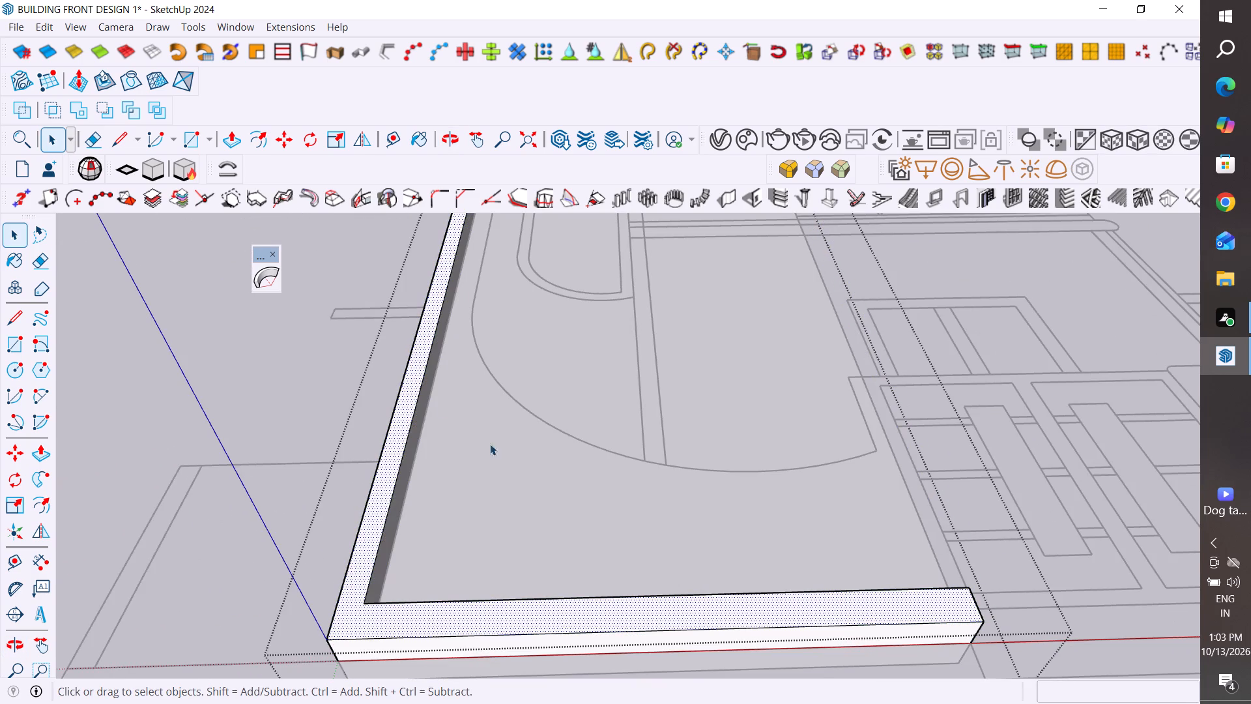
click(243, 135)
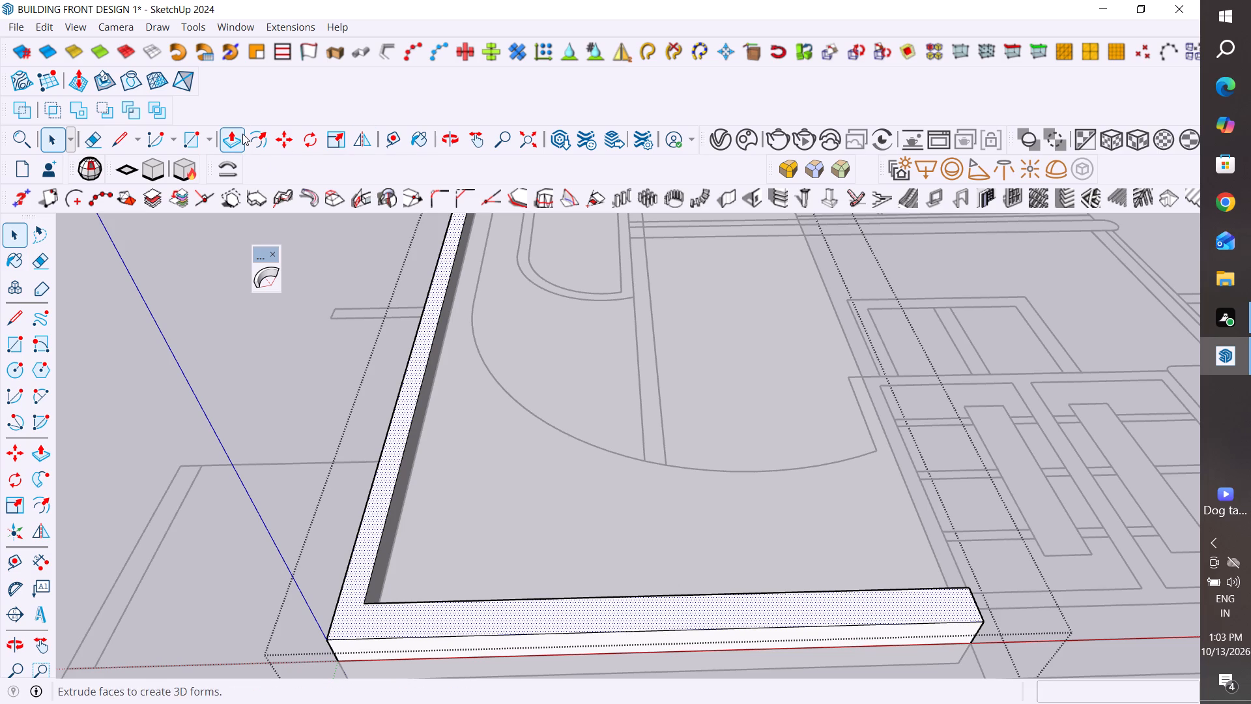
click(350, 610)
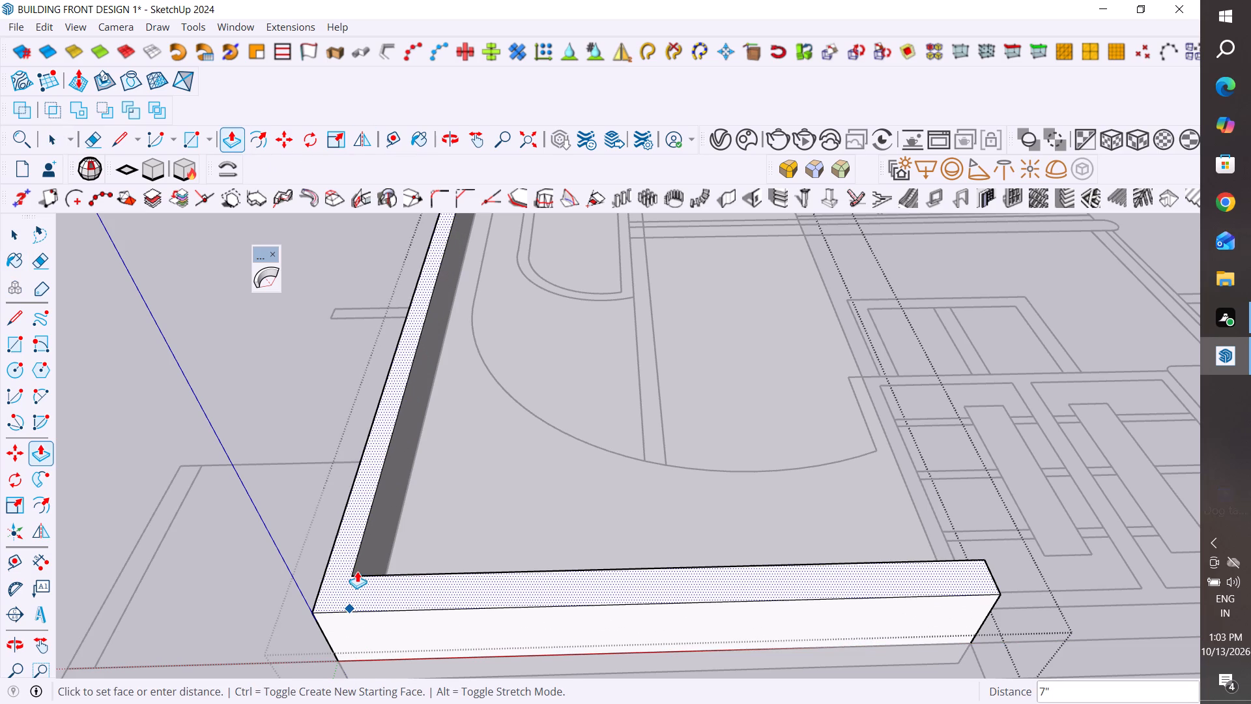
click(357, 568)
click(9, 231)
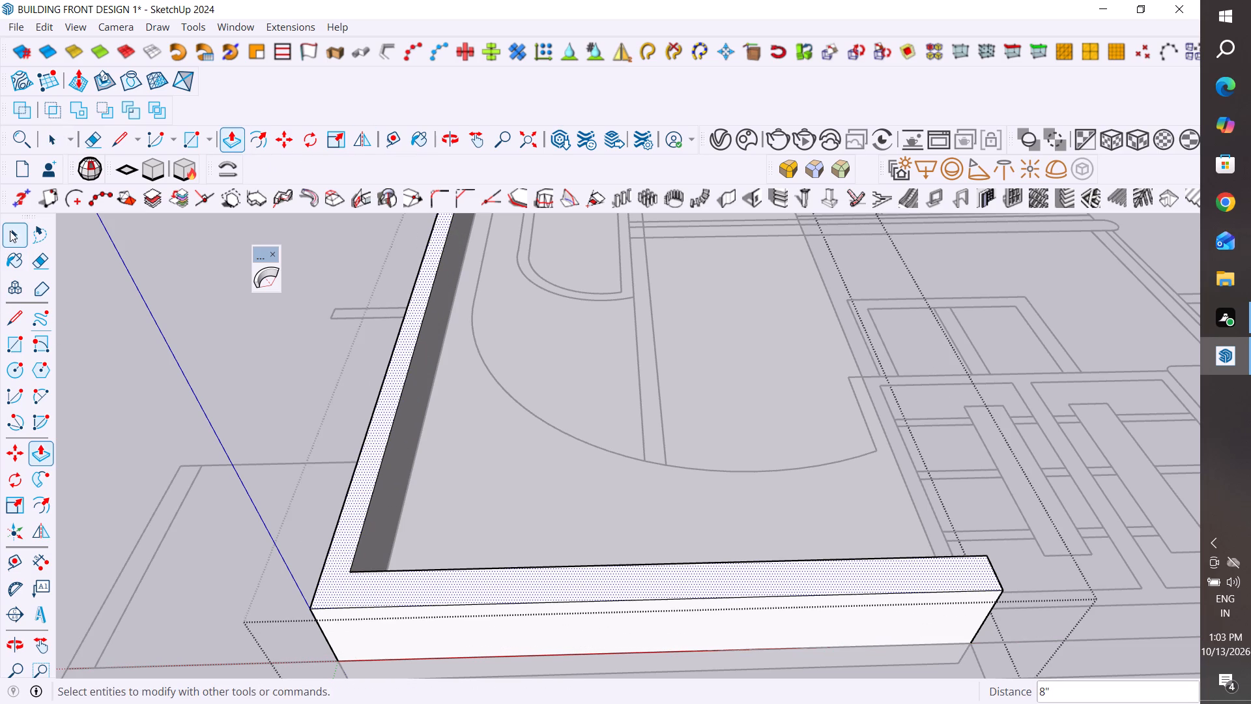
click(268, 374)
scroll(570, 495, down, 6)
middle_drag(732, 425, 734, 598)
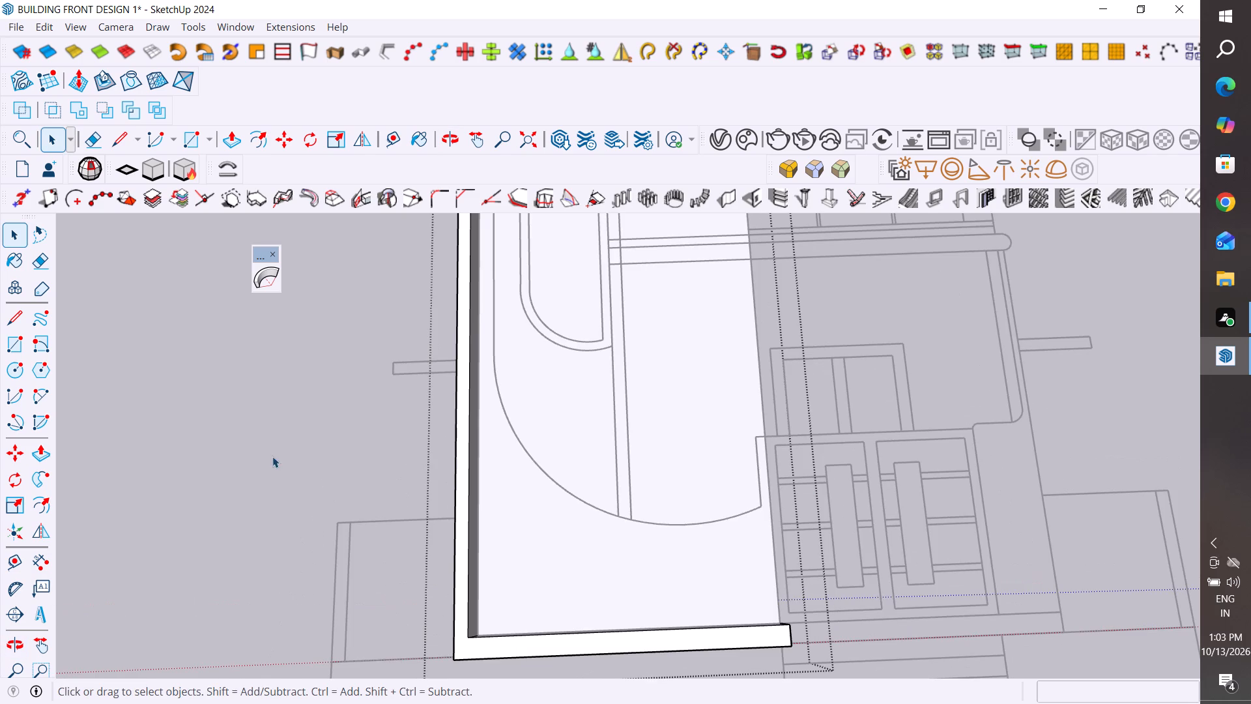
click(272, 456)
scroll(714, 475, down, 4)
click(1119, 387)
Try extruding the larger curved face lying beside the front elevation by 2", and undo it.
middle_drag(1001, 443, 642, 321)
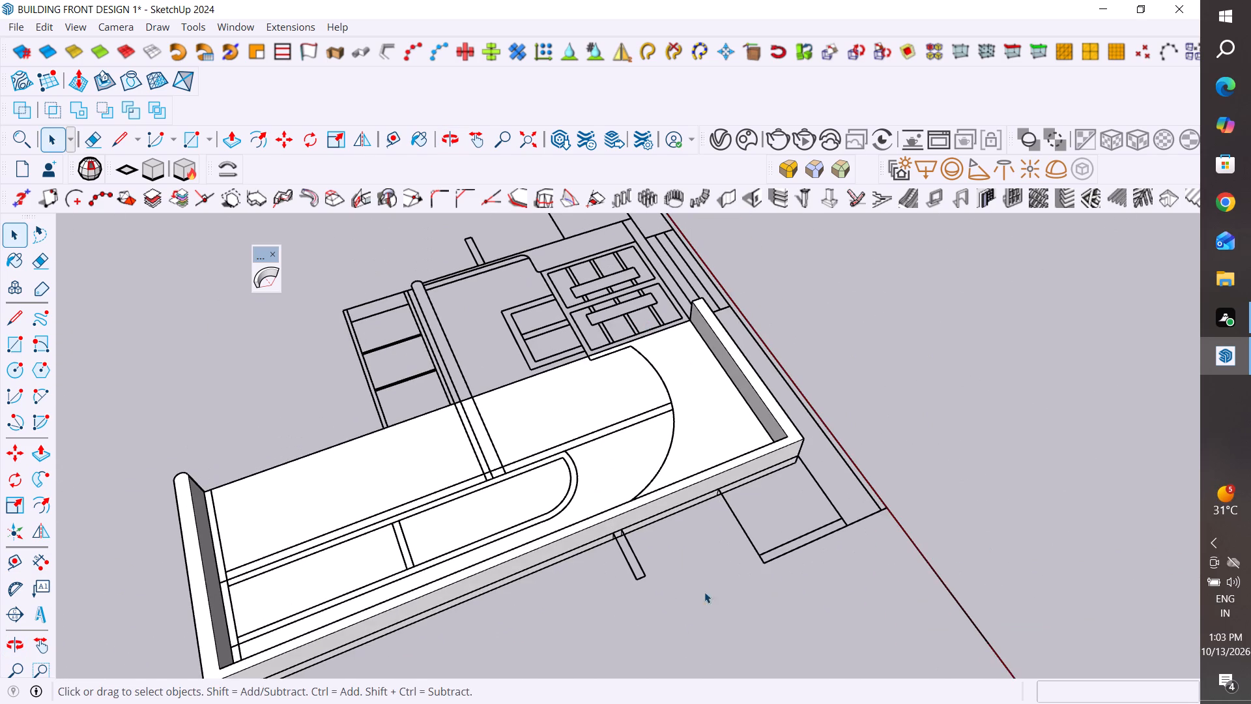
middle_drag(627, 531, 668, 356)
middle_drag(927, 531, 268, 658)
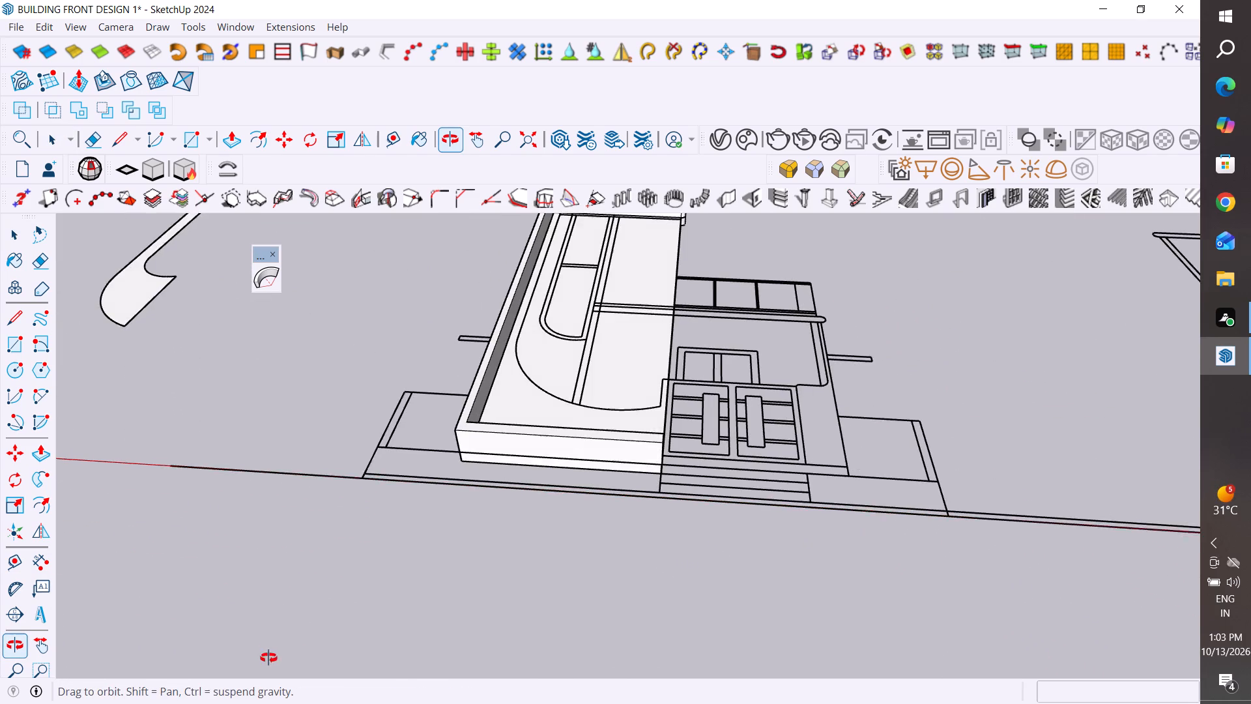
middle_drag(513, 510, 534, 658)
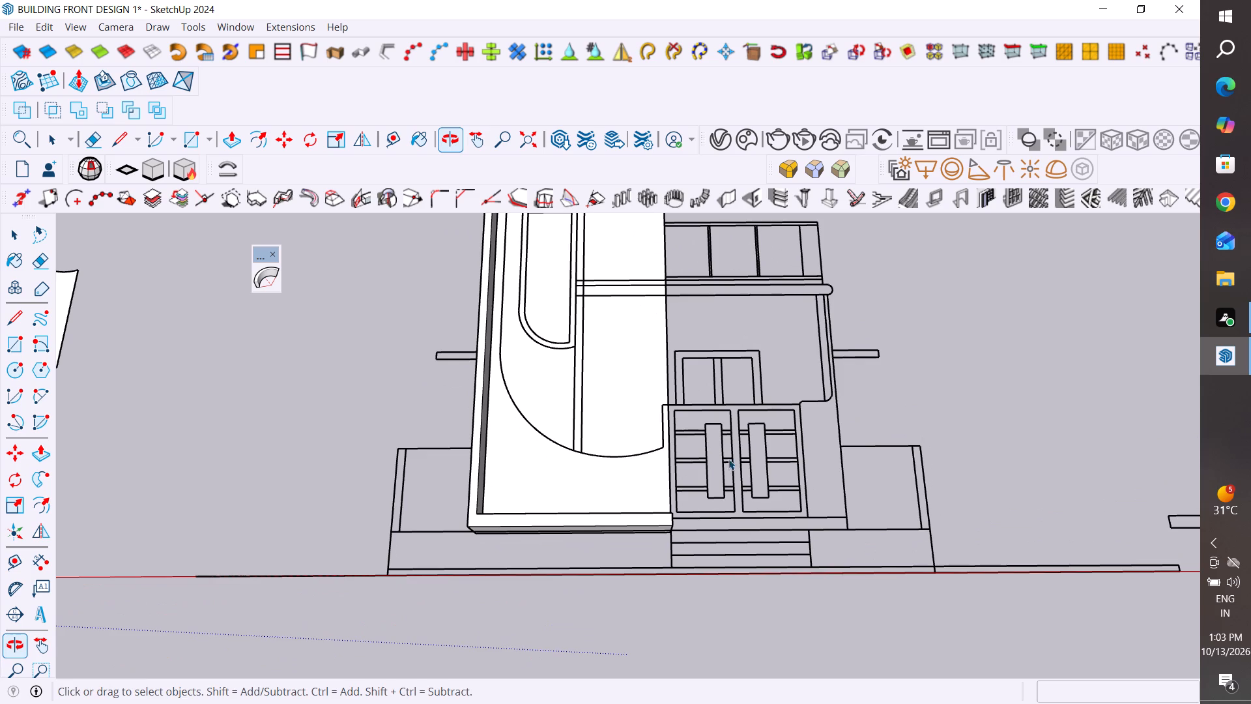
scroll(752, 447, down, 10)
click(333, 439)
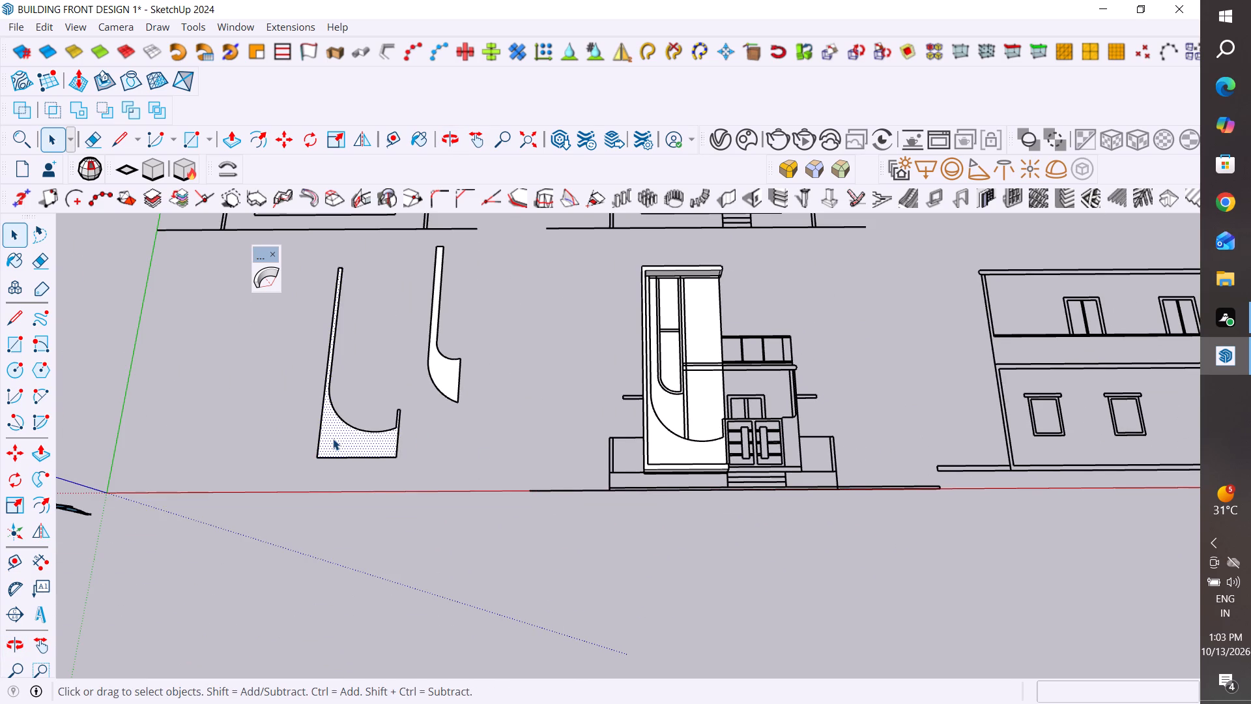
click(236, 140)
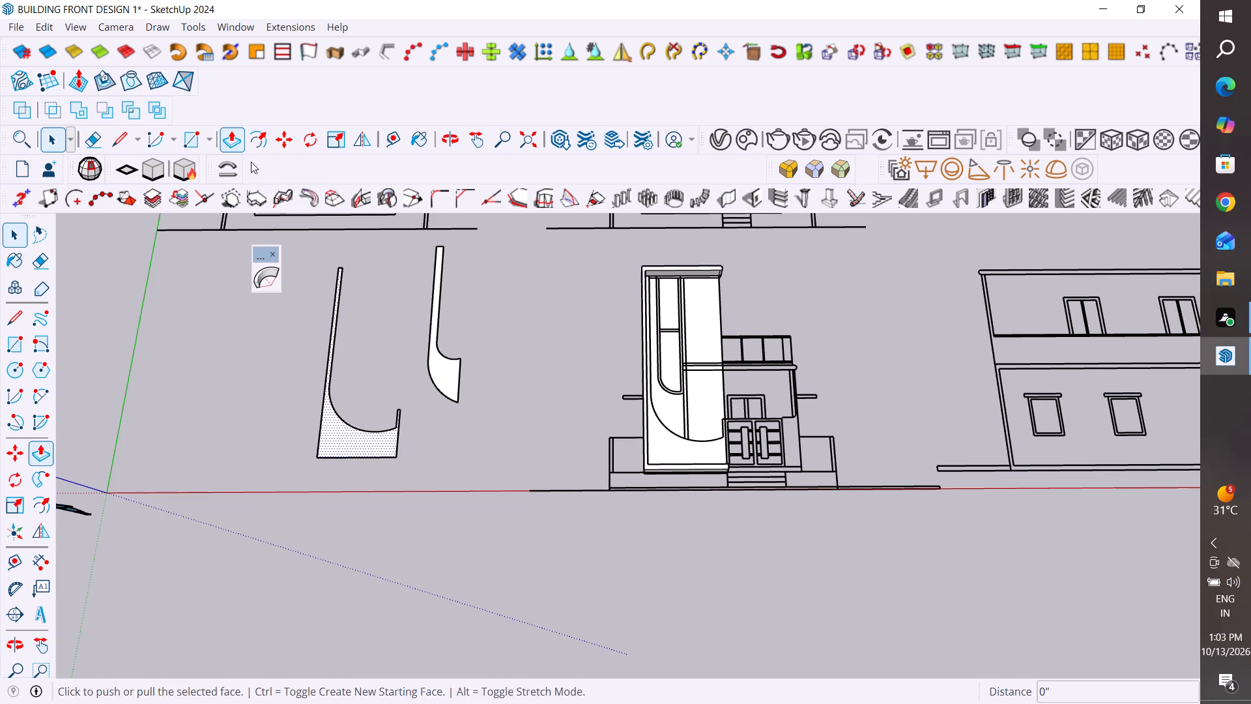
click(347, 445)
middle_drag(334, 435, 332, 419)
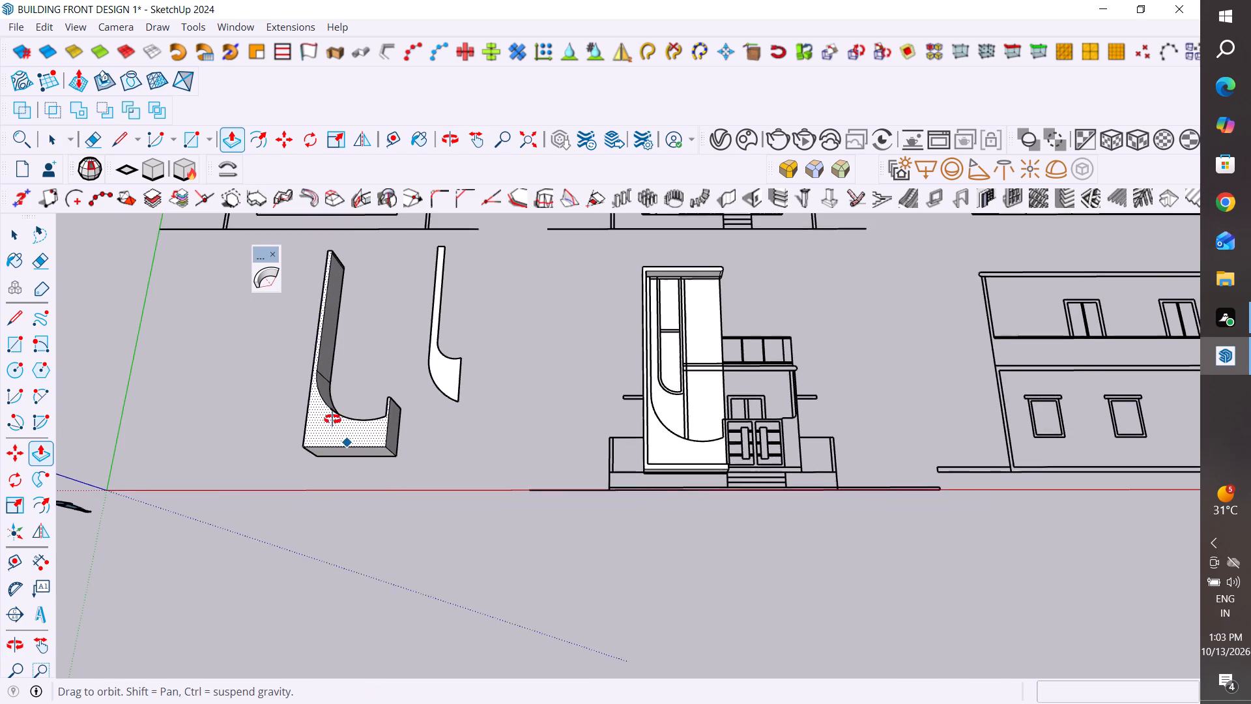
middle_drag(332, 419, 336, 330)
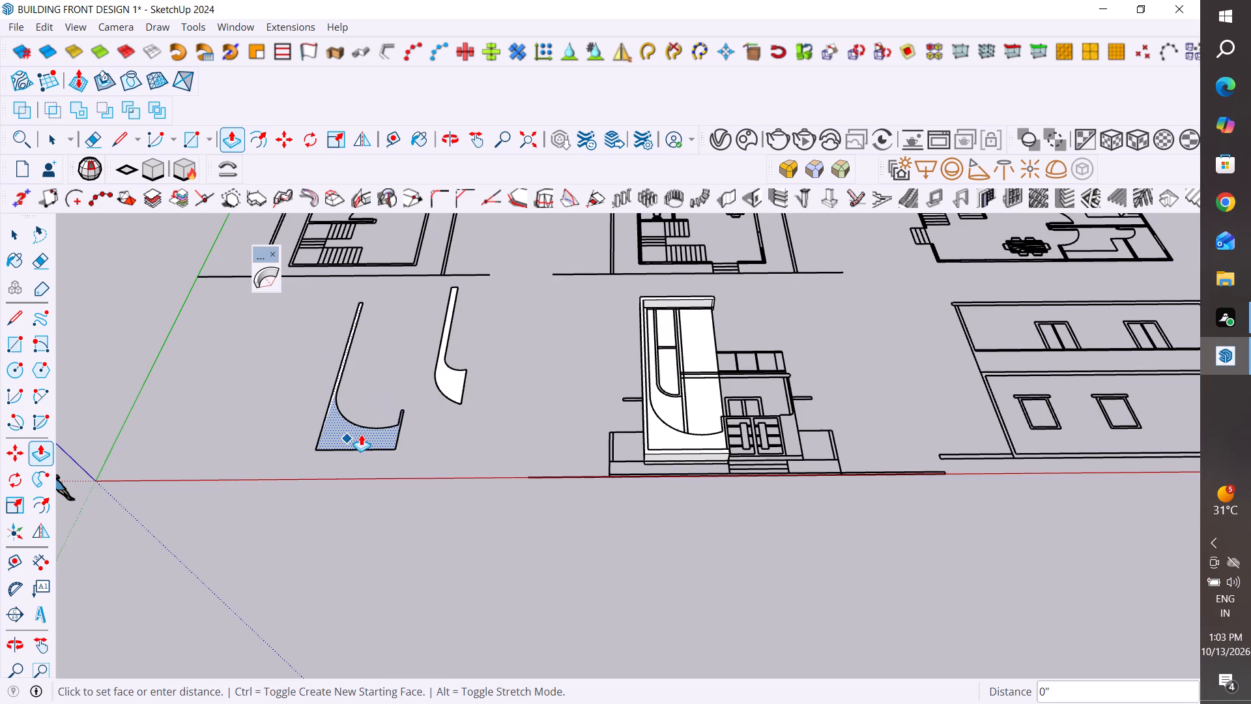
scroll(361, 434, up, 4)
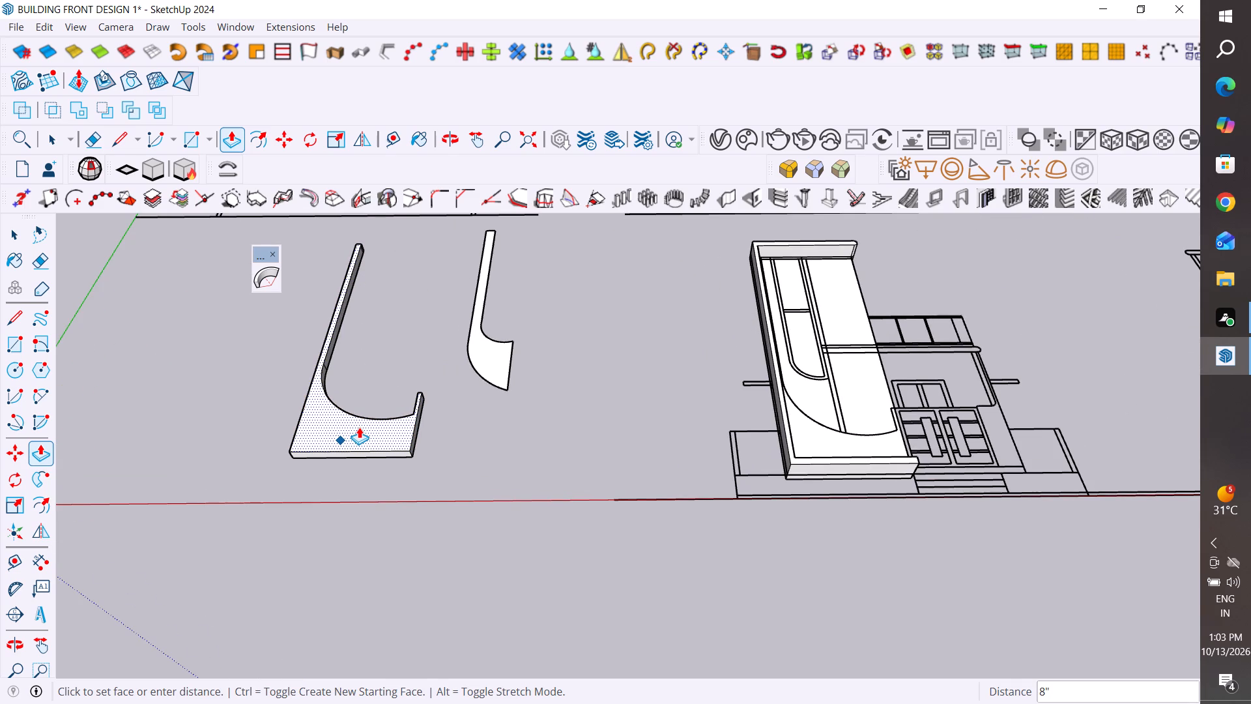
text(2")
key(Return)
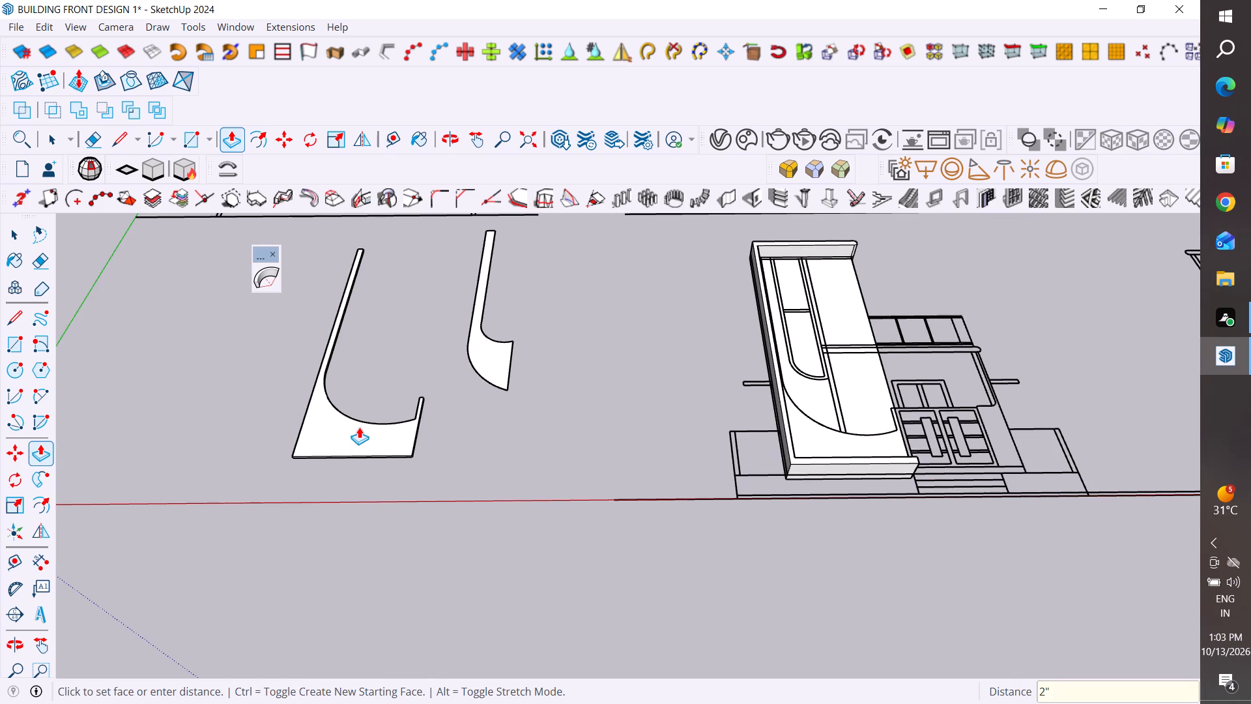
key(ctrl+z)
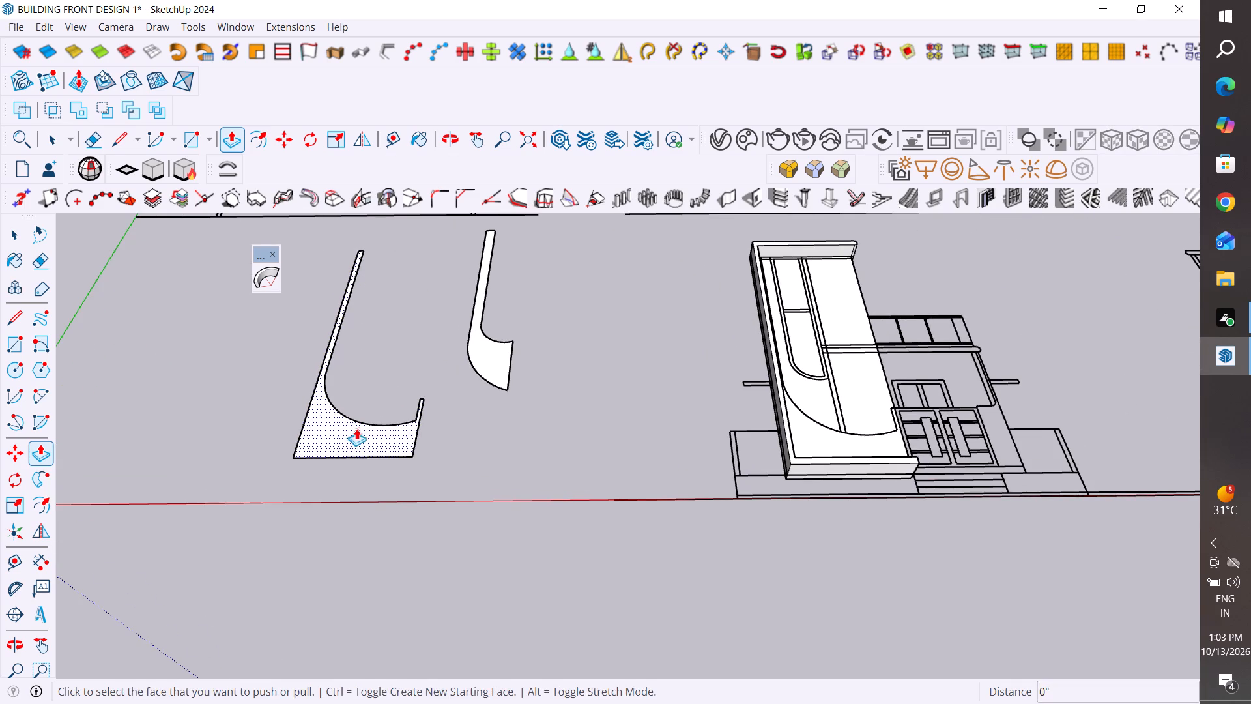
Extrude the larger curved face lying beside the front elevation by 4".
click(358, 435)
key(3)
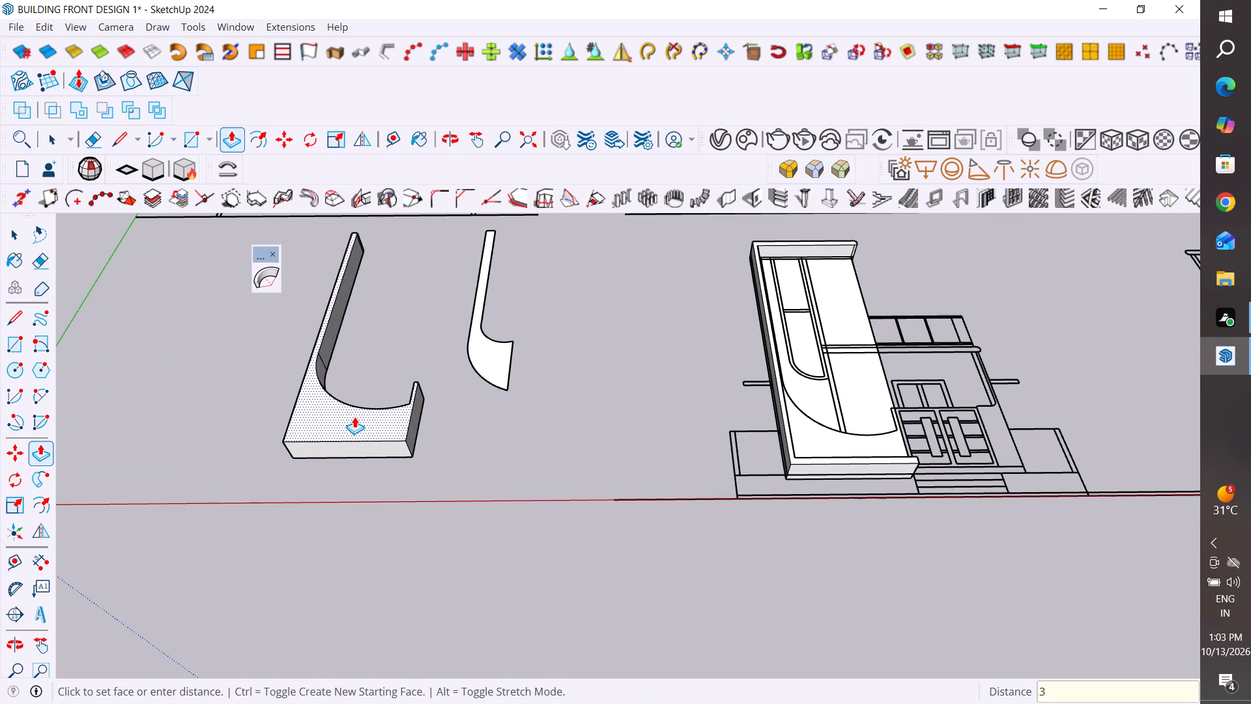
key(BackSpace)
text(4")
key(Return)
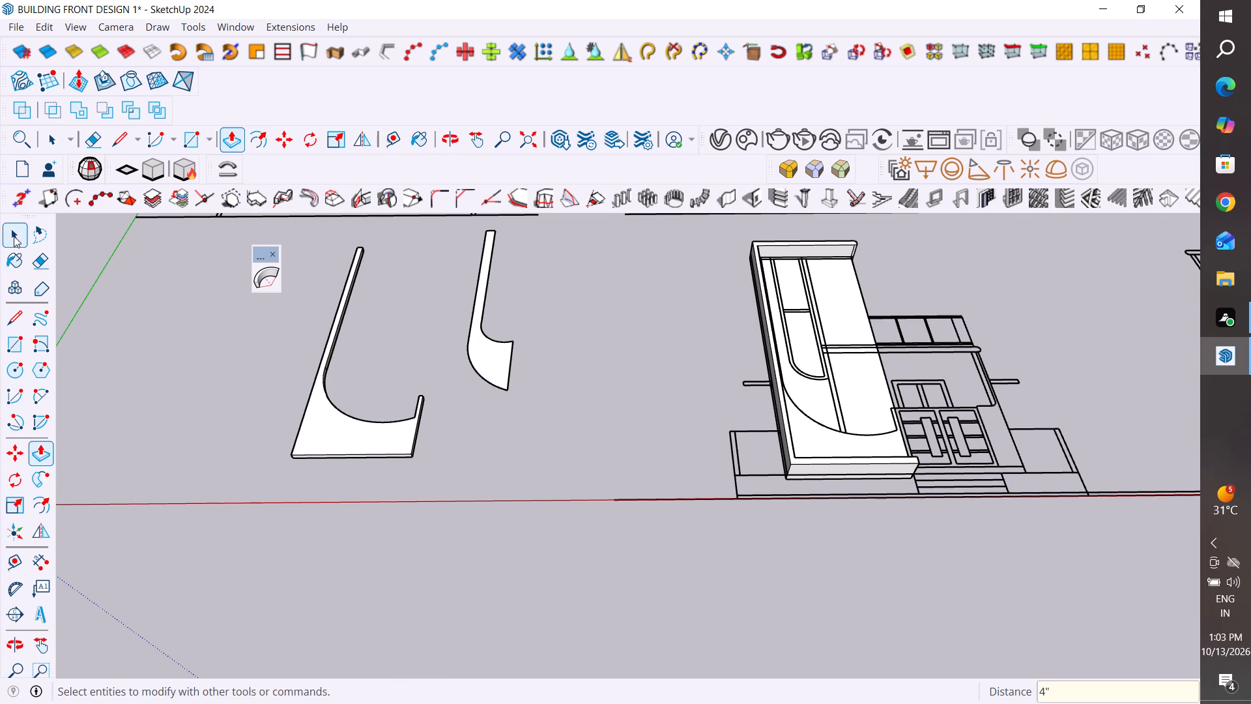
click(14, 236)
scroll(390, 389, up, 5)
middle_drag(401, 392, 253, 420)
scroll(272, 412, down, 8)
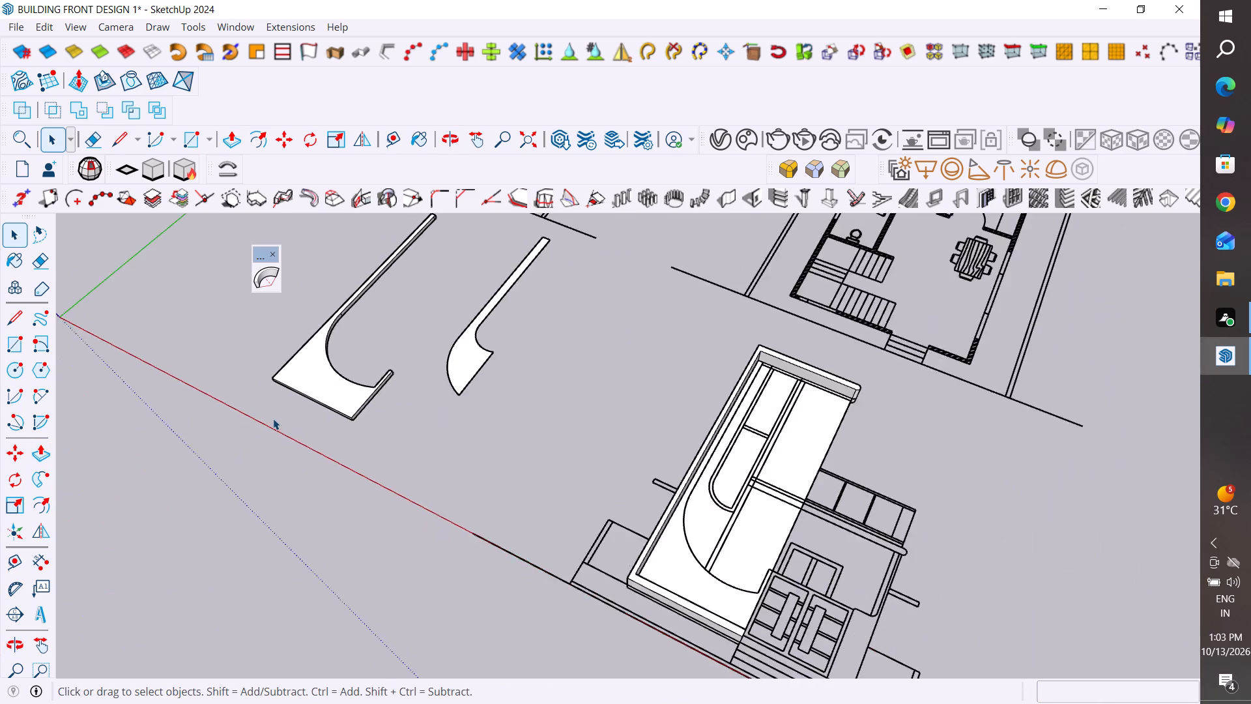
Make a group of the extruded larger curved part lying beside the front elevation.
scroll(273, 418, down, 4)
middle_drag(319, 370, 165, 301)
scroll(377, 254, up, 13)
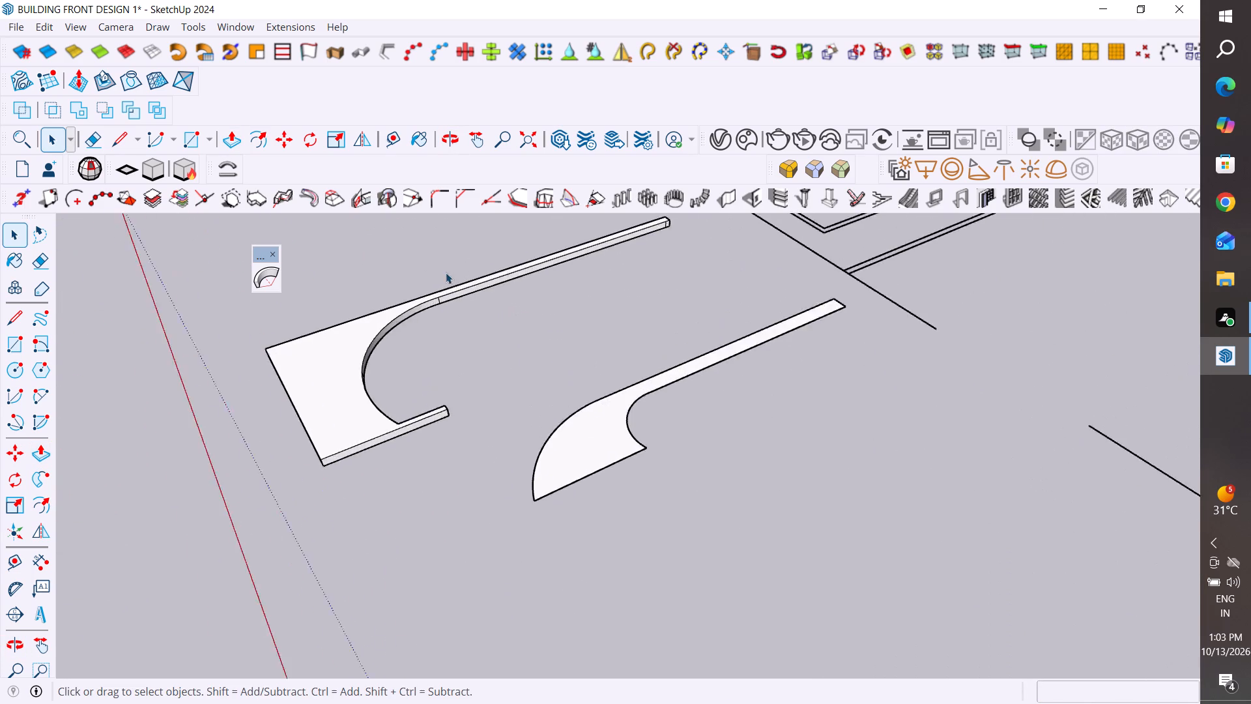
scroll(446, 272, up, 7)
scroll(548, 387, down, 11)
middle_drag(420, 495, 669, 475)
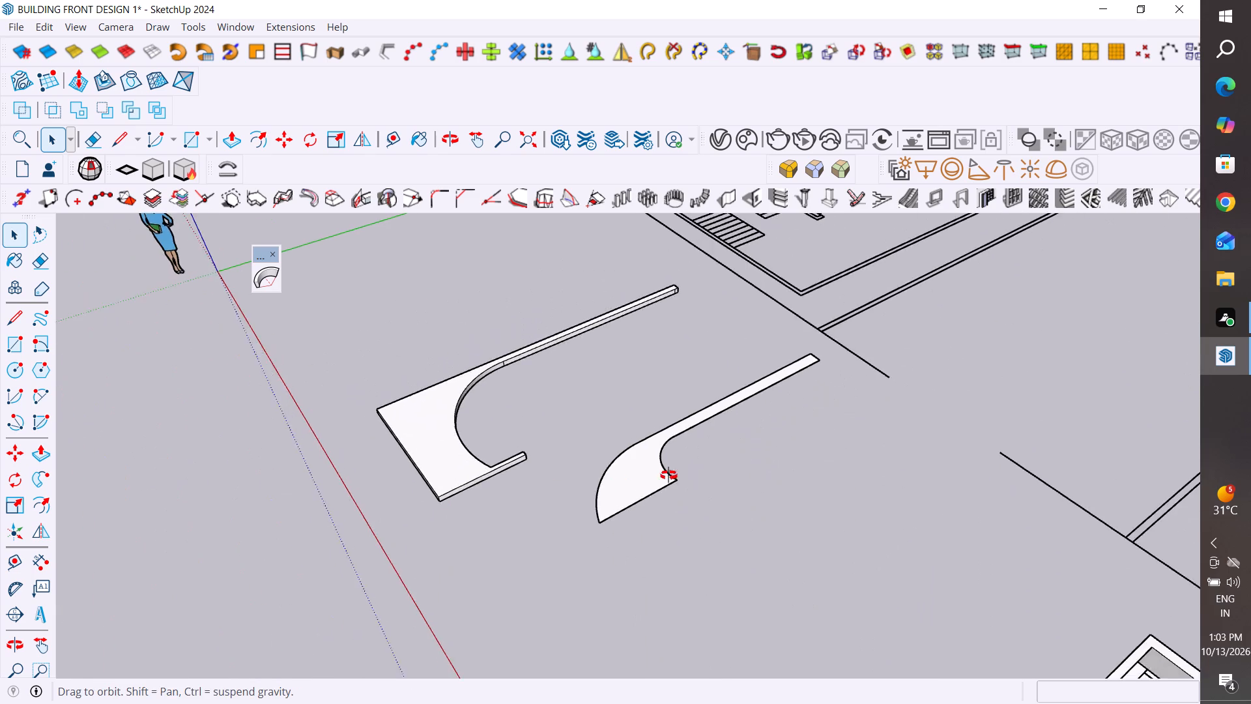
middle_drag(669, 475, 747, 525)
scroll(558, 396, down, 11)
middle_drag(548, 417, 556, 473)
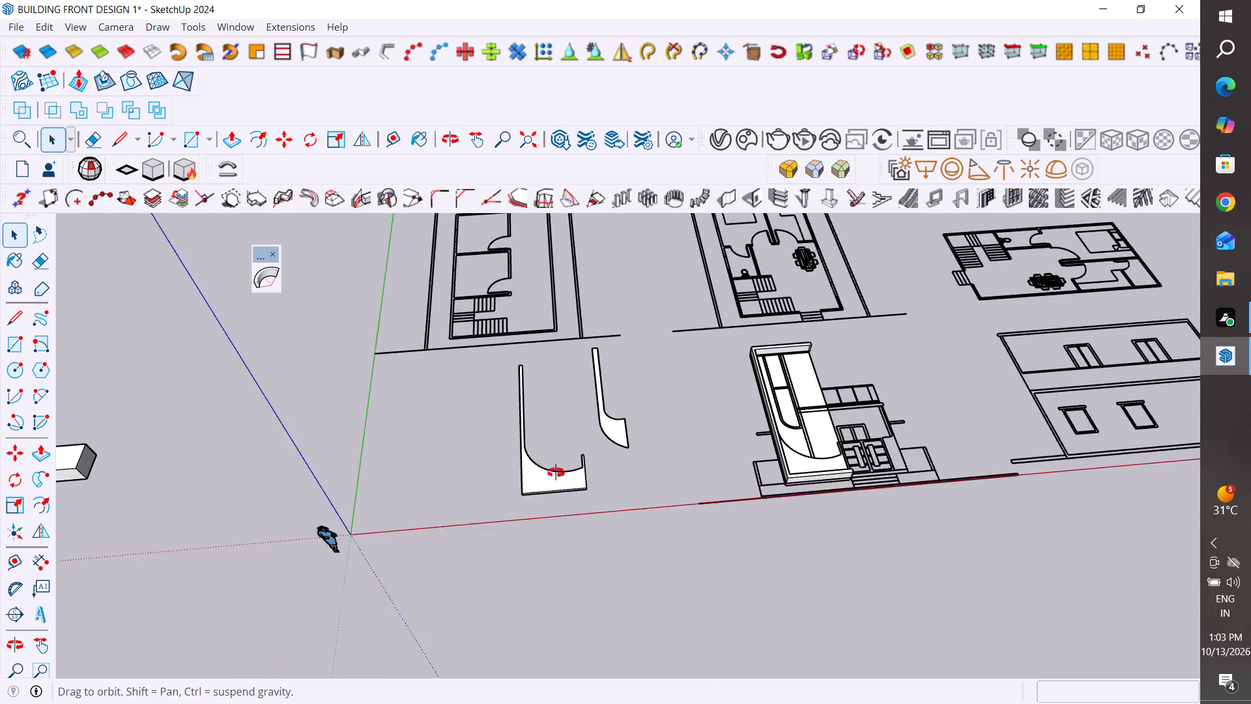
middle_drag(556, 473, 560, 519)
triple_click(568, 527)
click(568, 527)
right_click(568, 527)
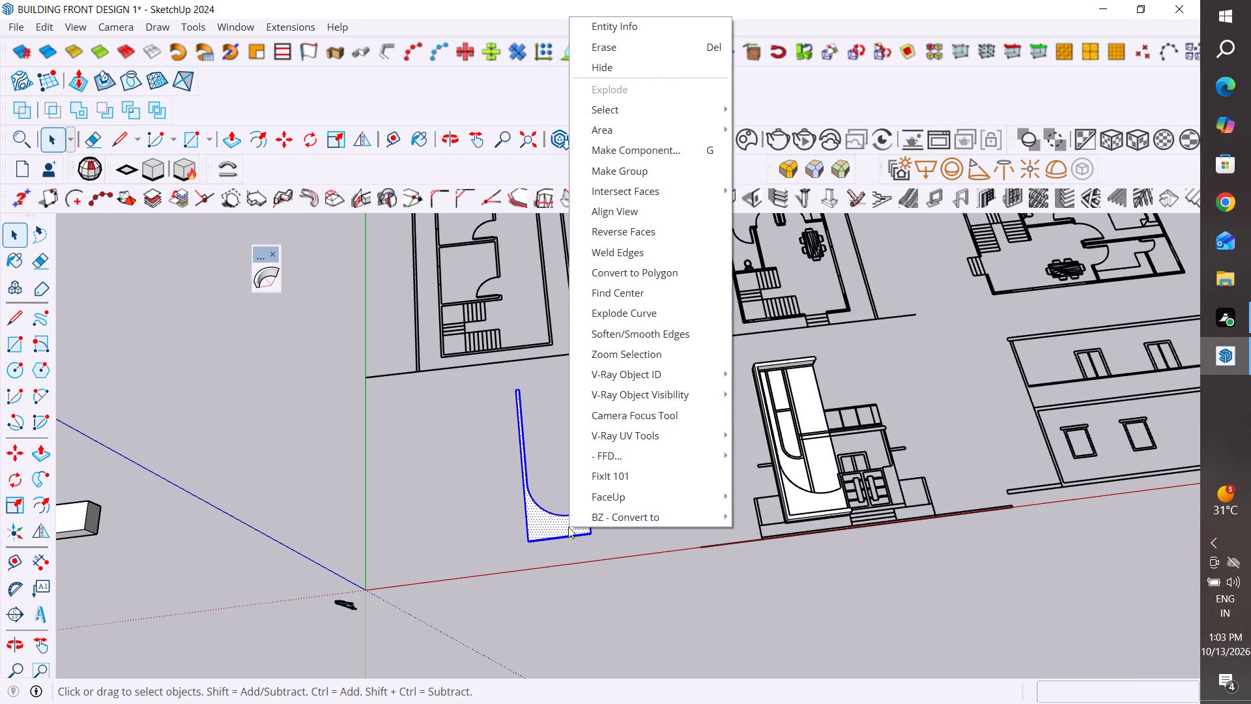
click(664, 176)
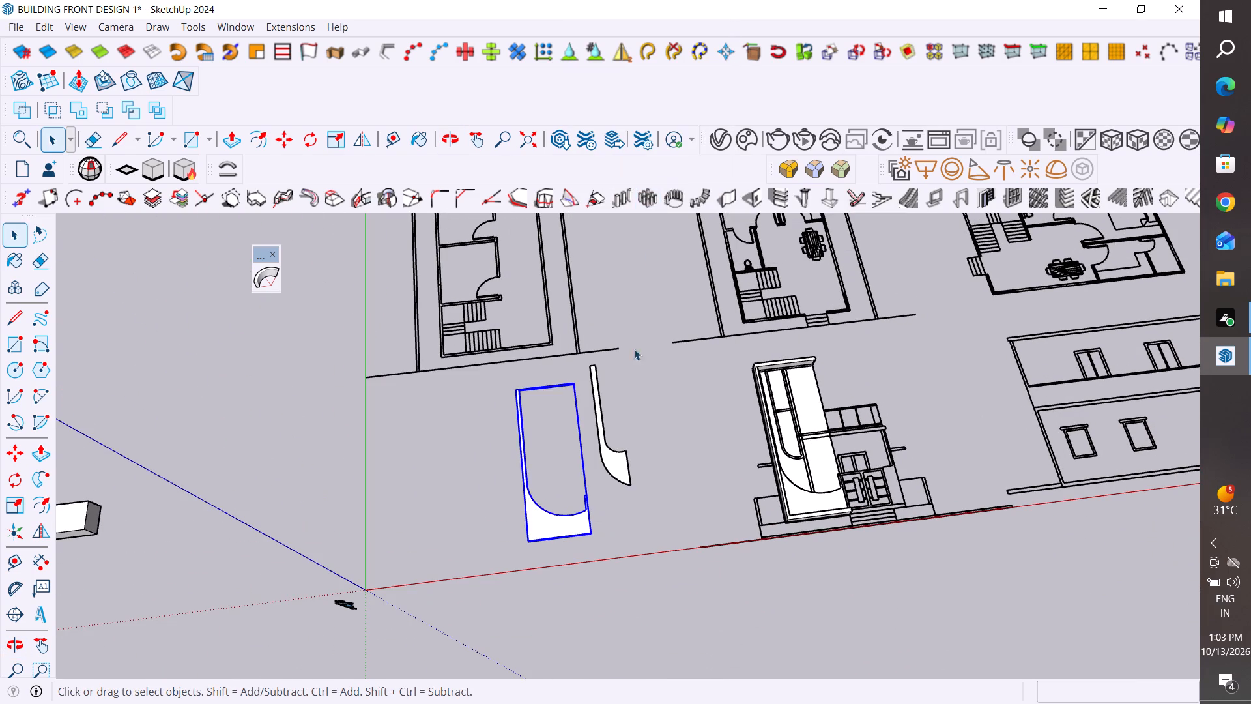
click(571, 599)
Move the larger curved group by its lower corner about 384" onto the slab, fitting it inside the border on the front elevation.
scroll(573, 552, up, 4)
middle_drag(572, 555, 562, 355)
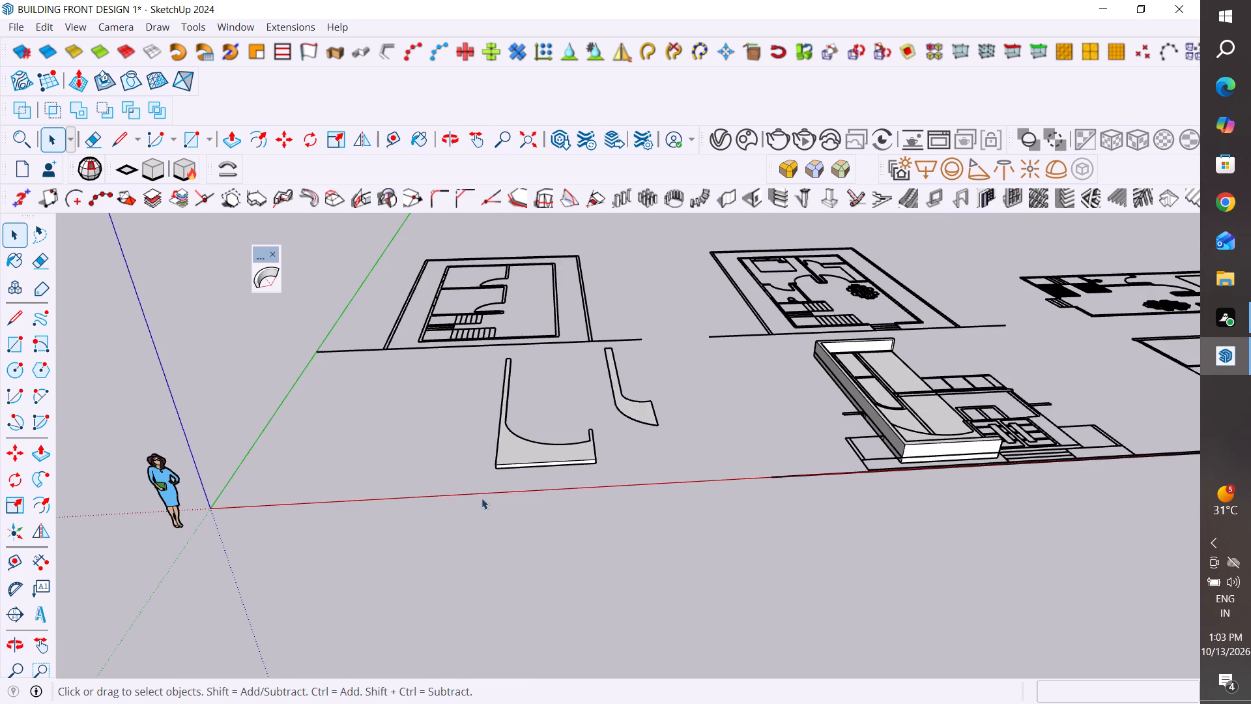
middle_drag(717, 531, 581, 629)
scroll(559, 443, down, 6)
middle_drag(556, 551, 591, 641)
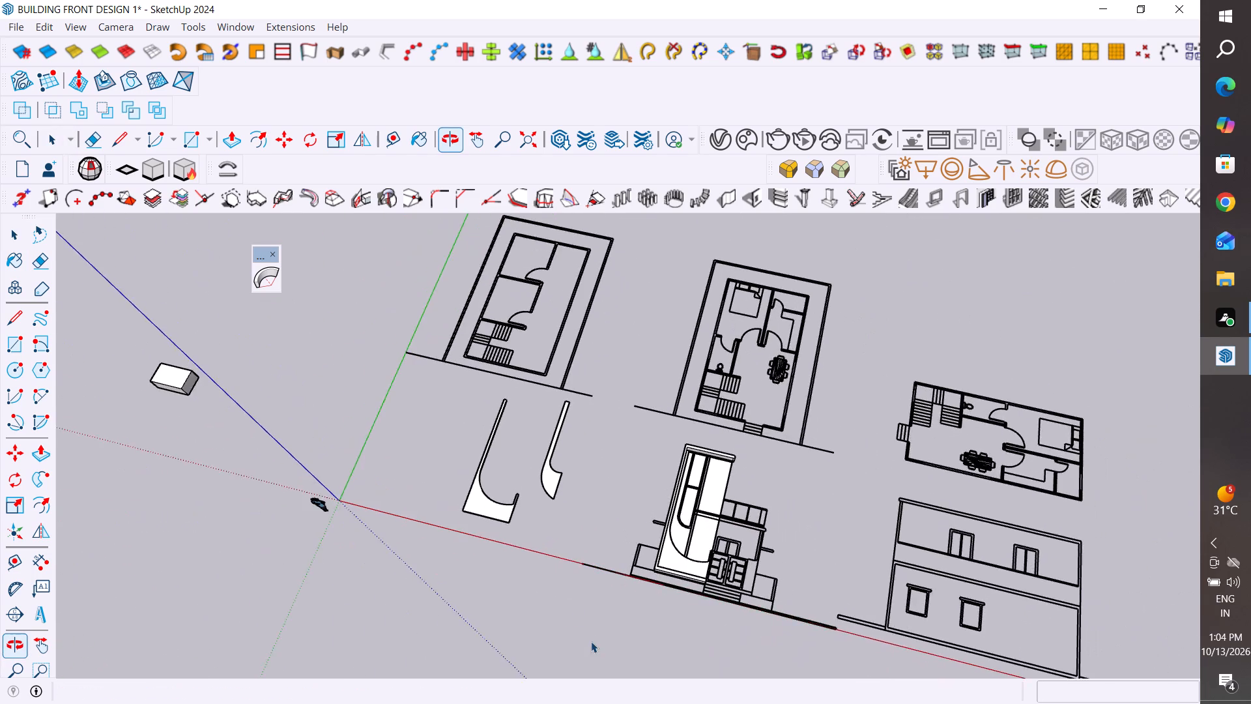
scroll(555, 583, up, 4)
key(m)
scroll(523, 546, up, 10)
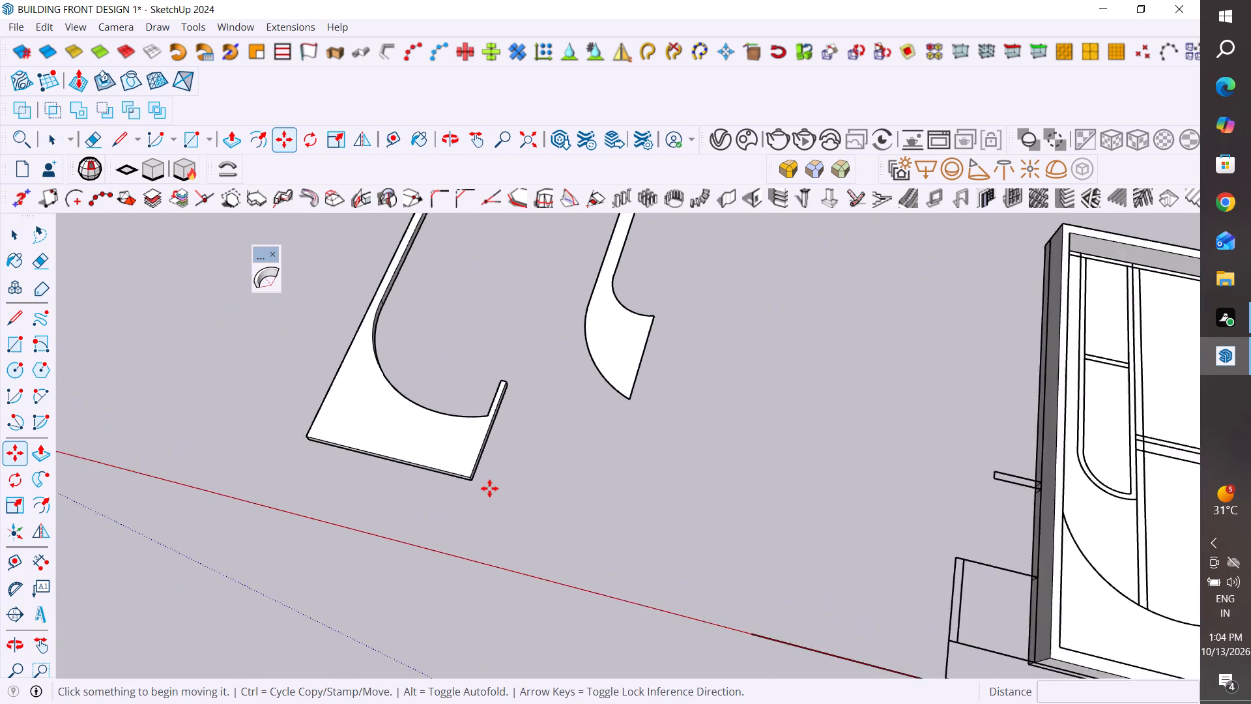
scroll(489, 488, up, 4)
click(464, 473)
scroll(437, 478, down, 8)
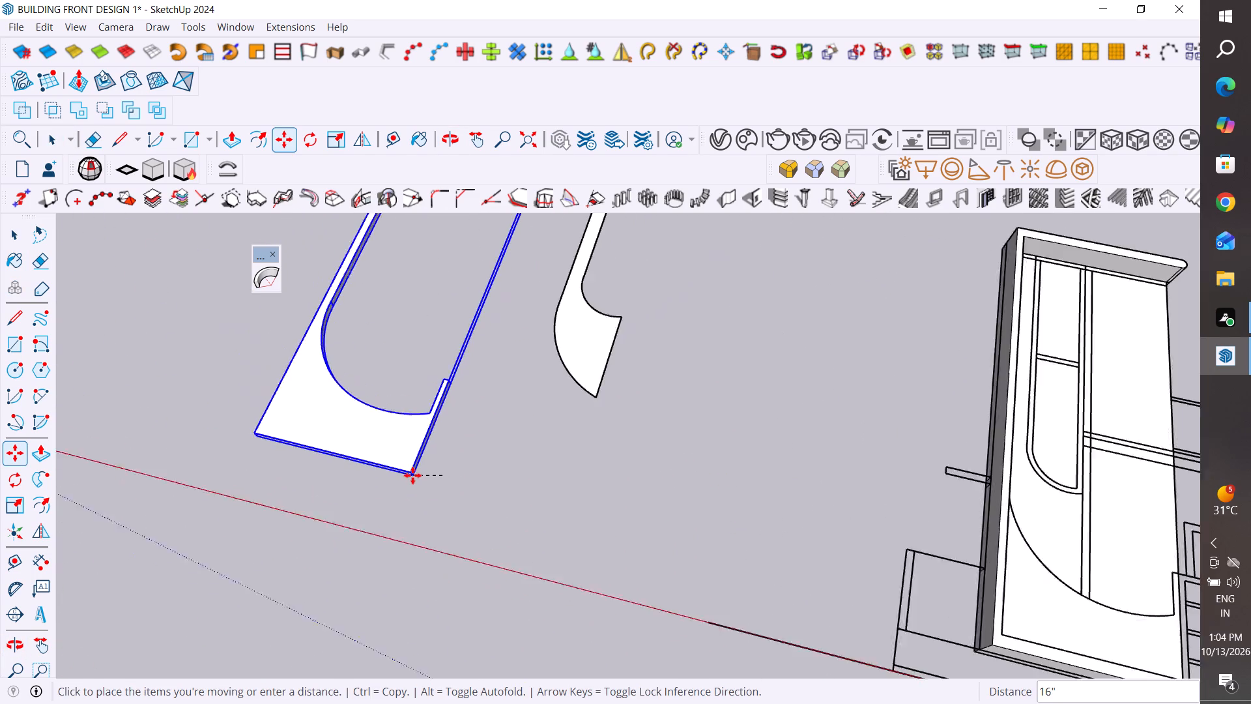
scroll(412, 475, down, 12)
scroll(753, 552, up, 11)
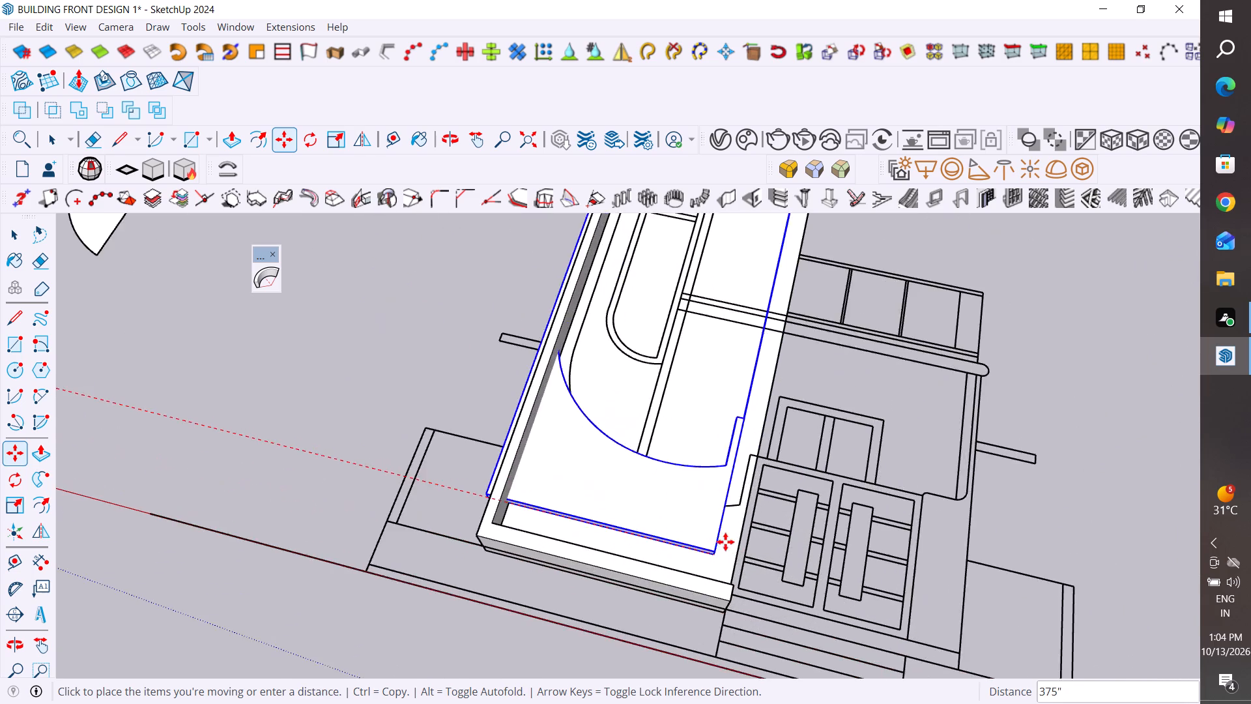
middle_drag(755, 561, 477, 274)
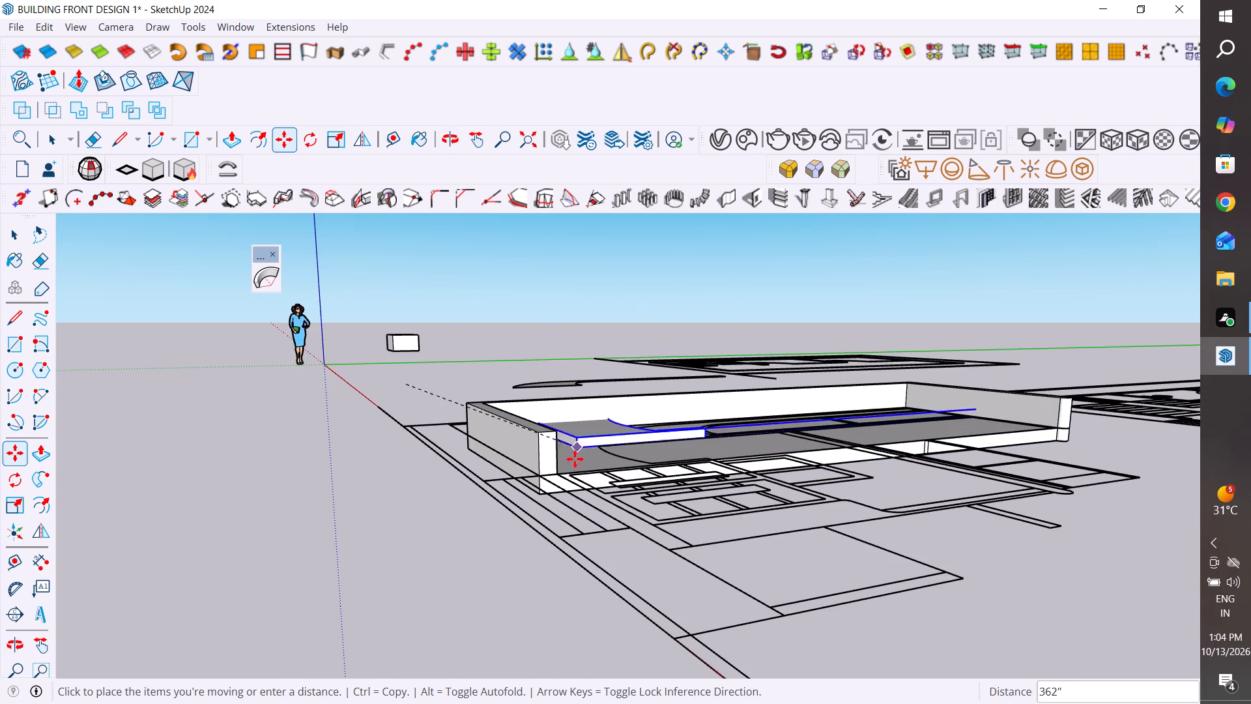
click(560, 470)
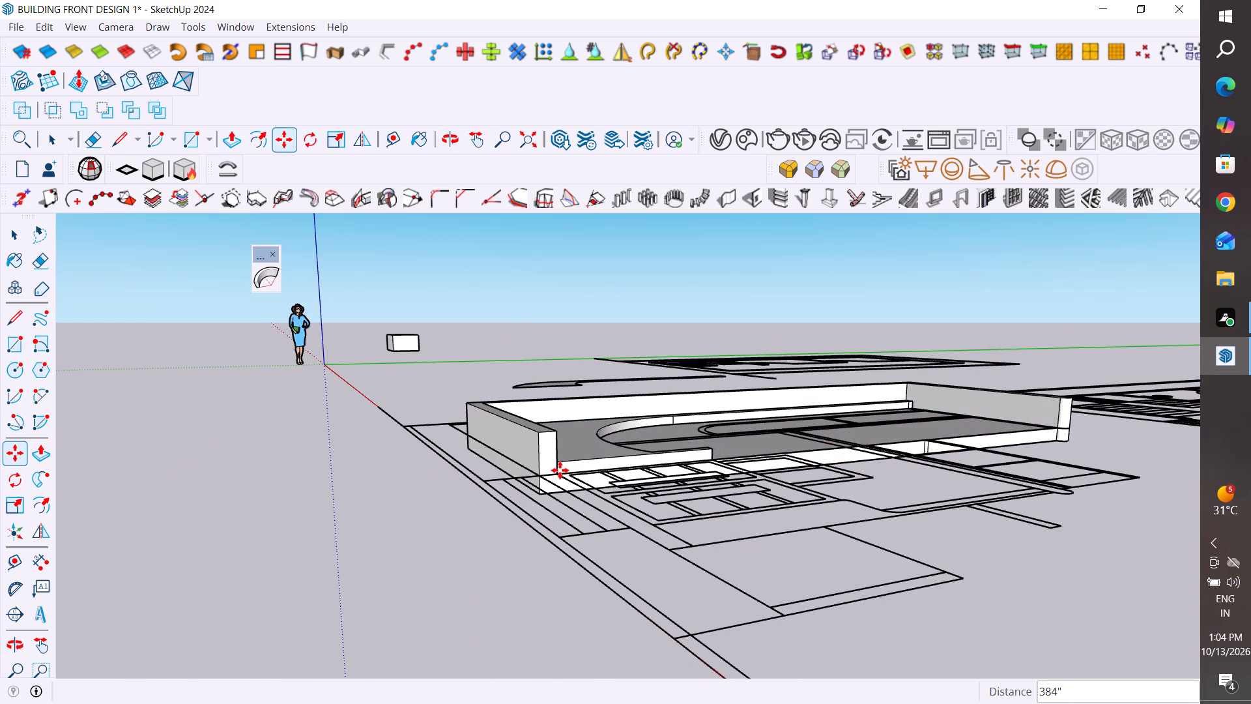
scroll(646, 463, up, 10)
middle_drag(642, 471, 670, 359)
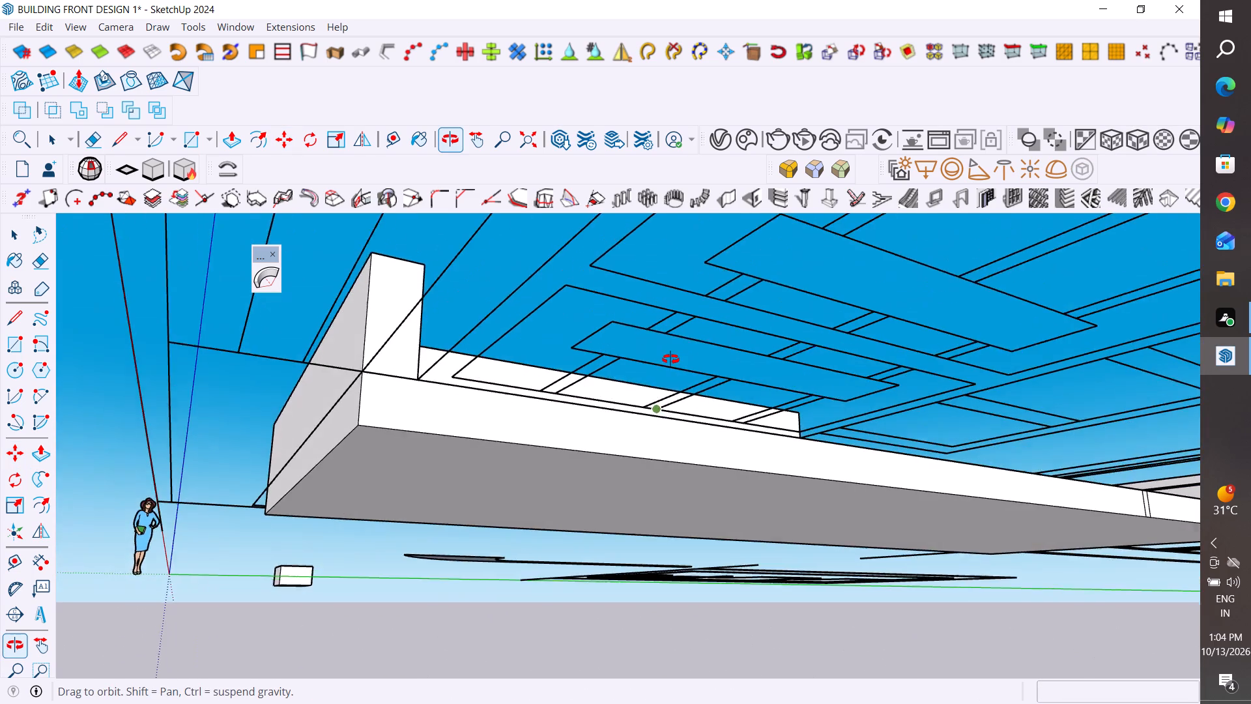
middle_drag(670, 359, 827, 703)
scroll(827, 703, up, 1)
scroll(546, 578, down, 6)
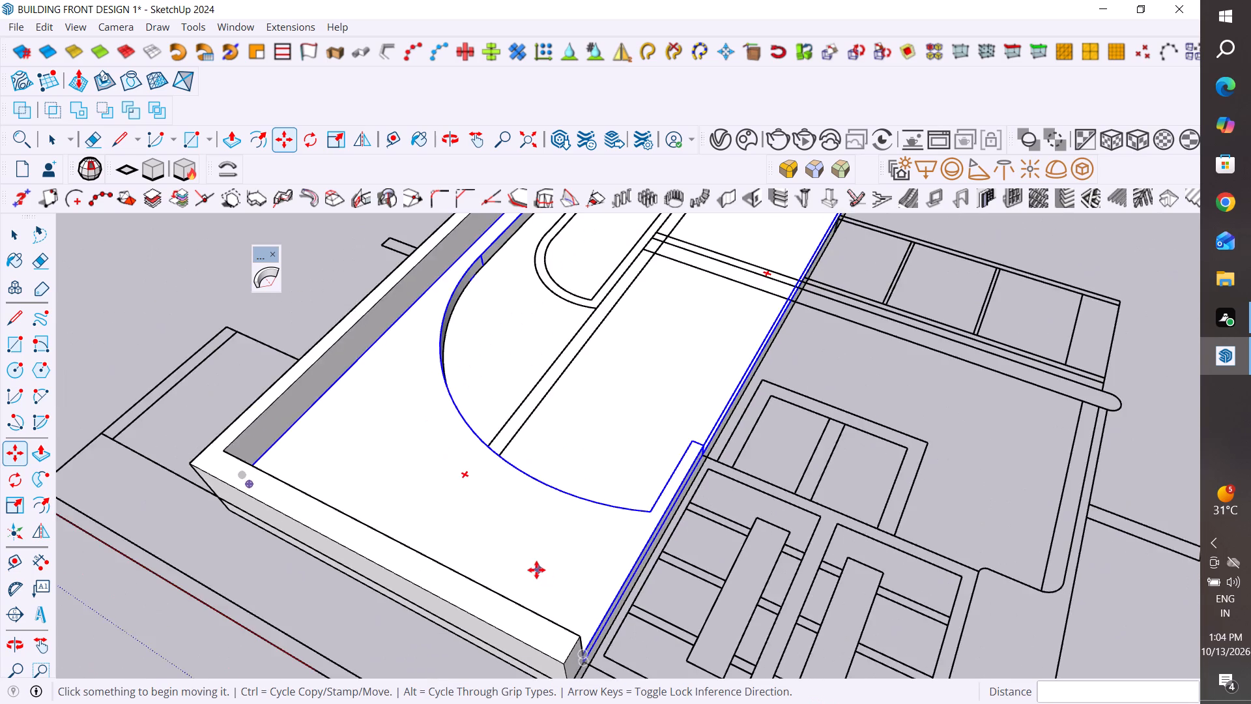
middle_drag(538, 574, 663, 703)
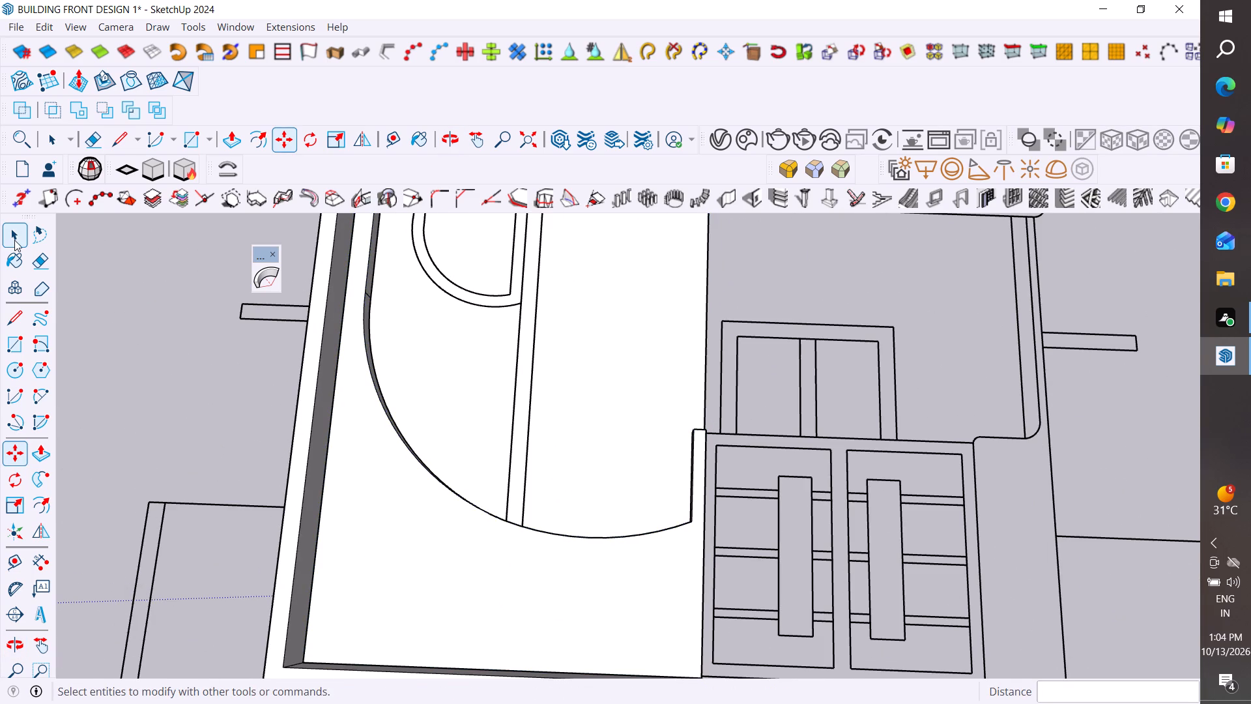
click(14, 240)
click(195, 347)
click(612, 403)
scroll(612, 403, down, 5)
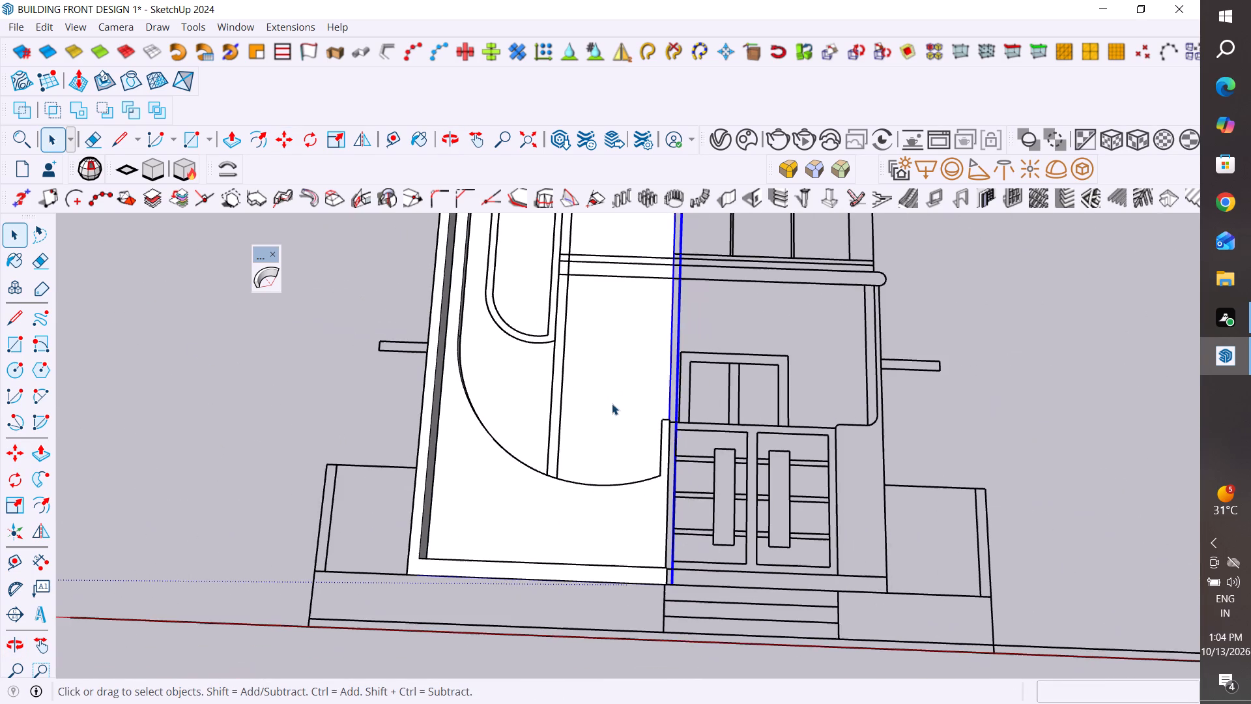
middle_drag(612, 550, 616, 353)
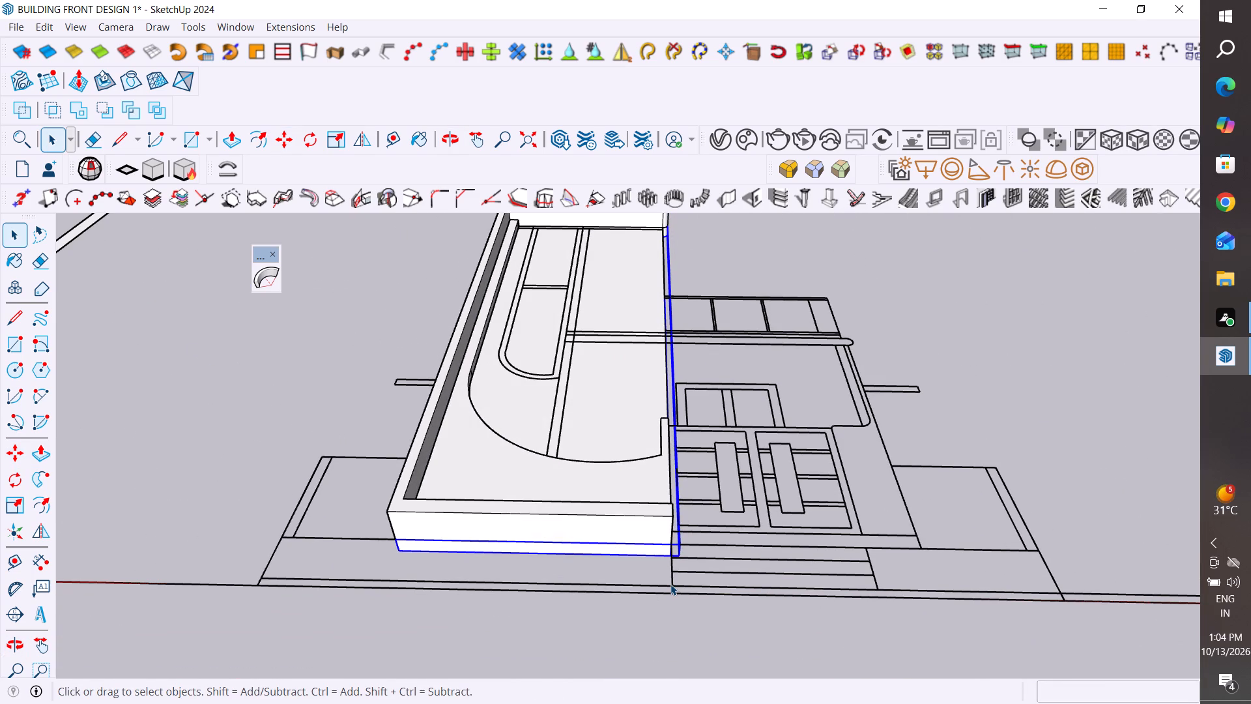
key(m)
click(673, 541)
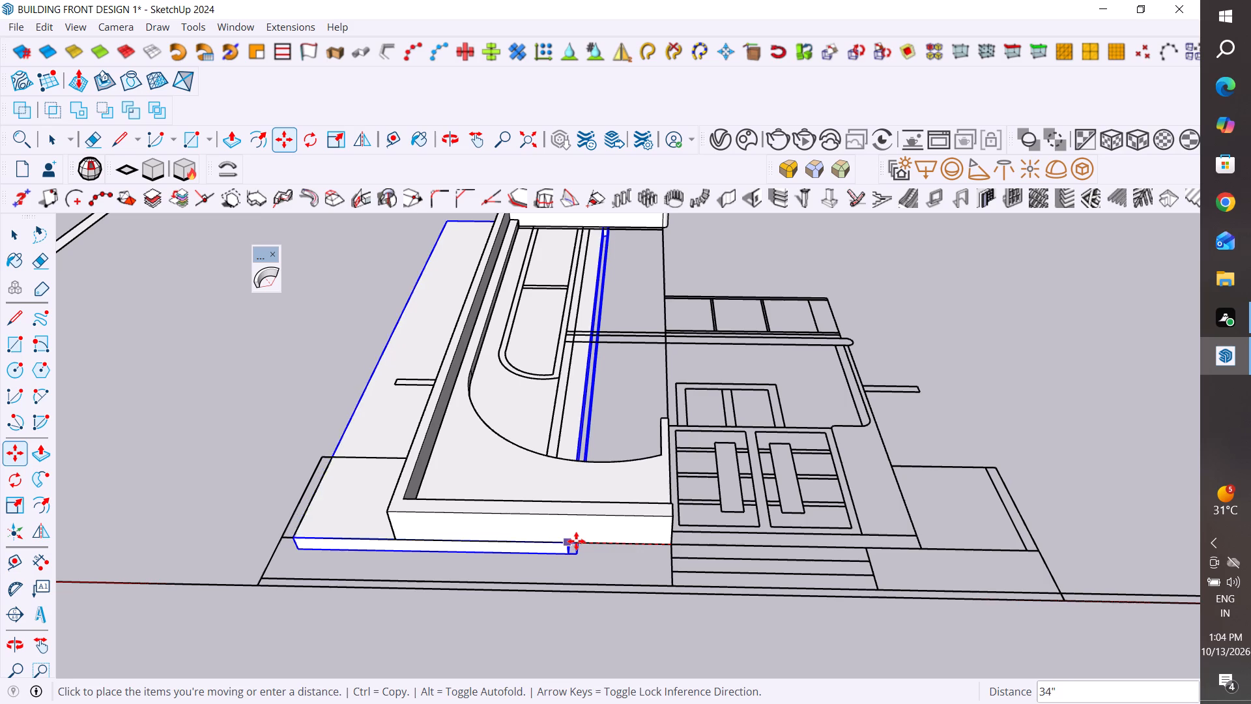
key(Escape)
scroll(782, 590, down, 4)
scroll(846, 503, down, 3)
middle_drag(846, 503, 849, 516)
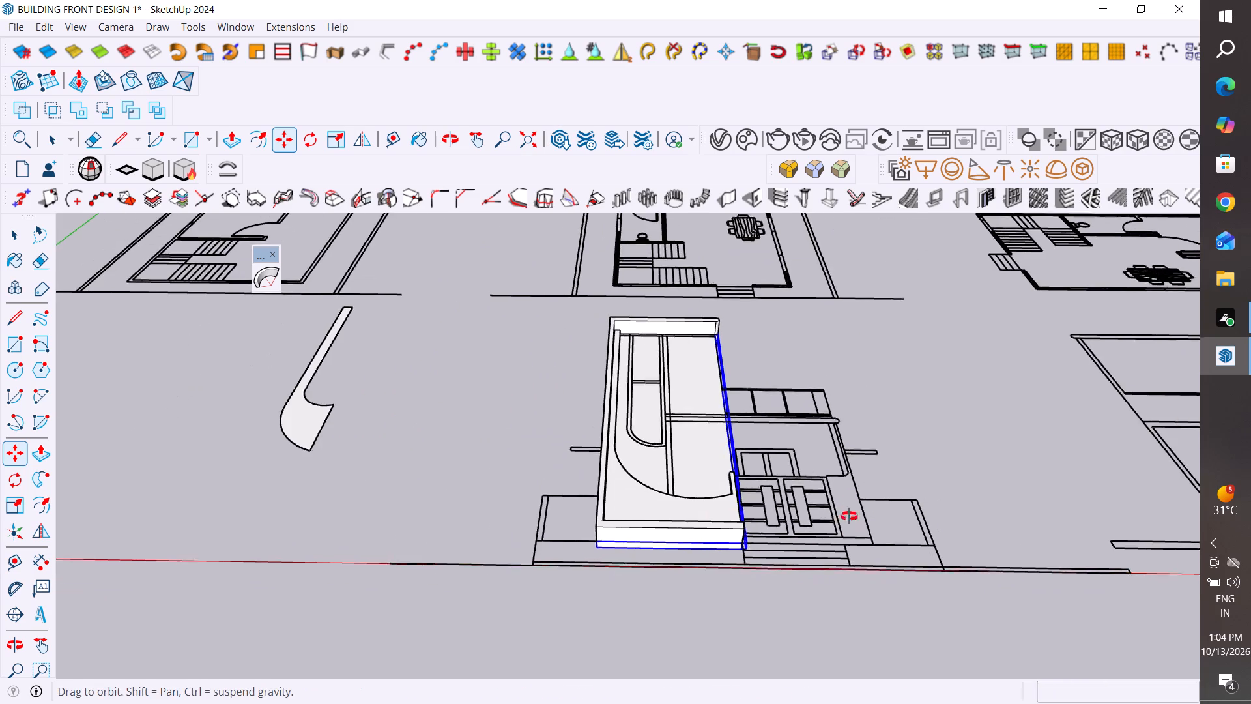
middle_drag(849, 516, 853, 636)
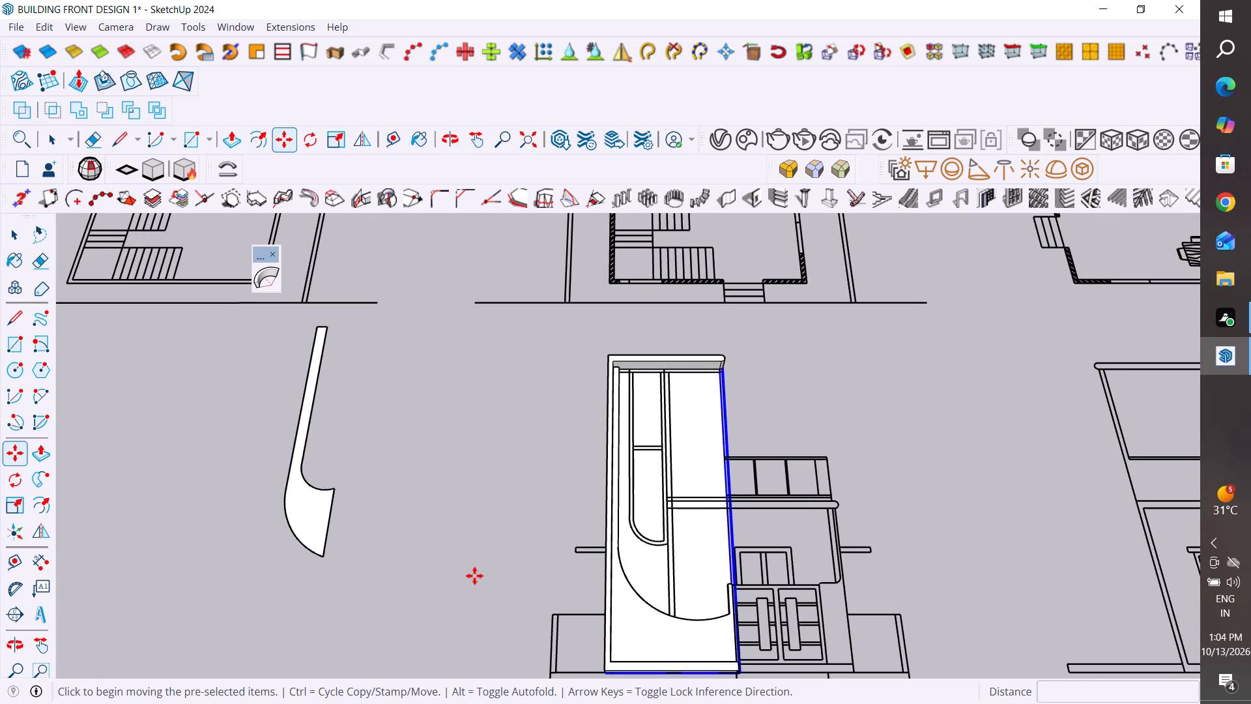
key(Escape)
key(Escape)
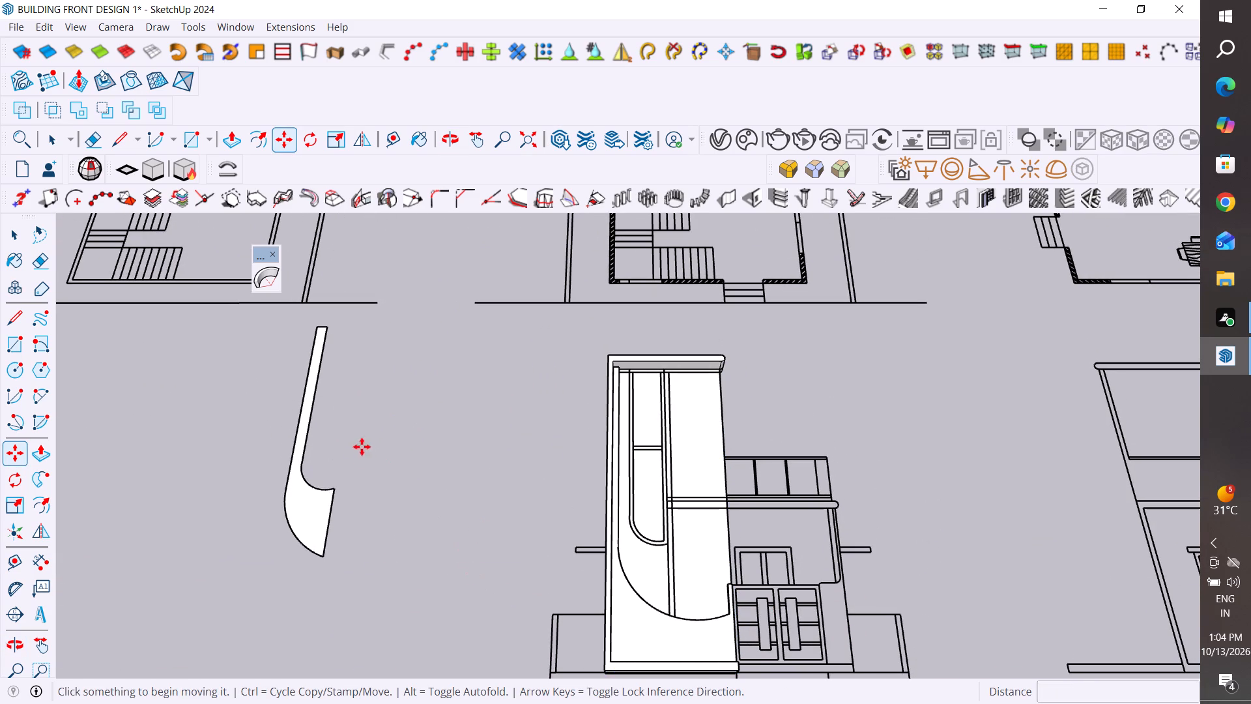
Inside the larger curved group on the slab, pull its top face outward 2" and leave the group.
middle_drag(766, 633, 747, 696)
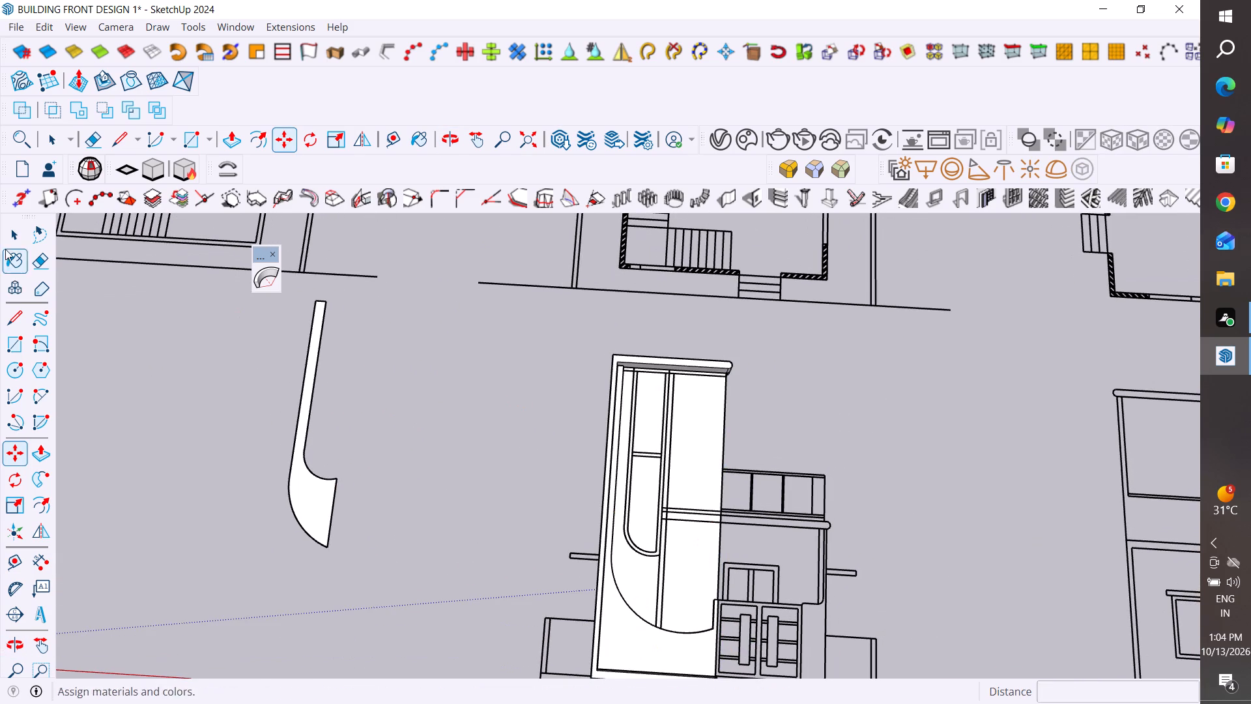
click(12, 236)
scroll(933, 548, down, 5)
middle_drag(751, 608, 842, 703)
scroll(787, 581, up, 3)
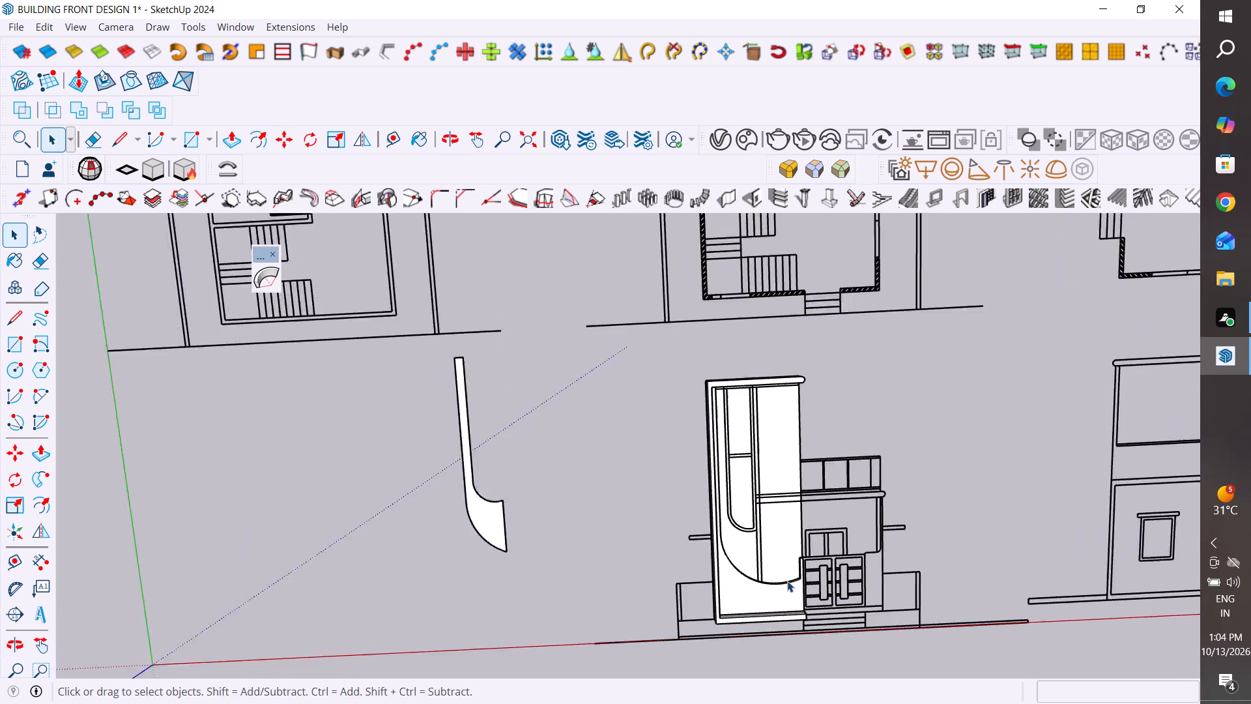
scroll(787, 581, up, 6)
middle_drag(774, 565, 801, 693)
triple_click(738, 589)
click(738, 589)
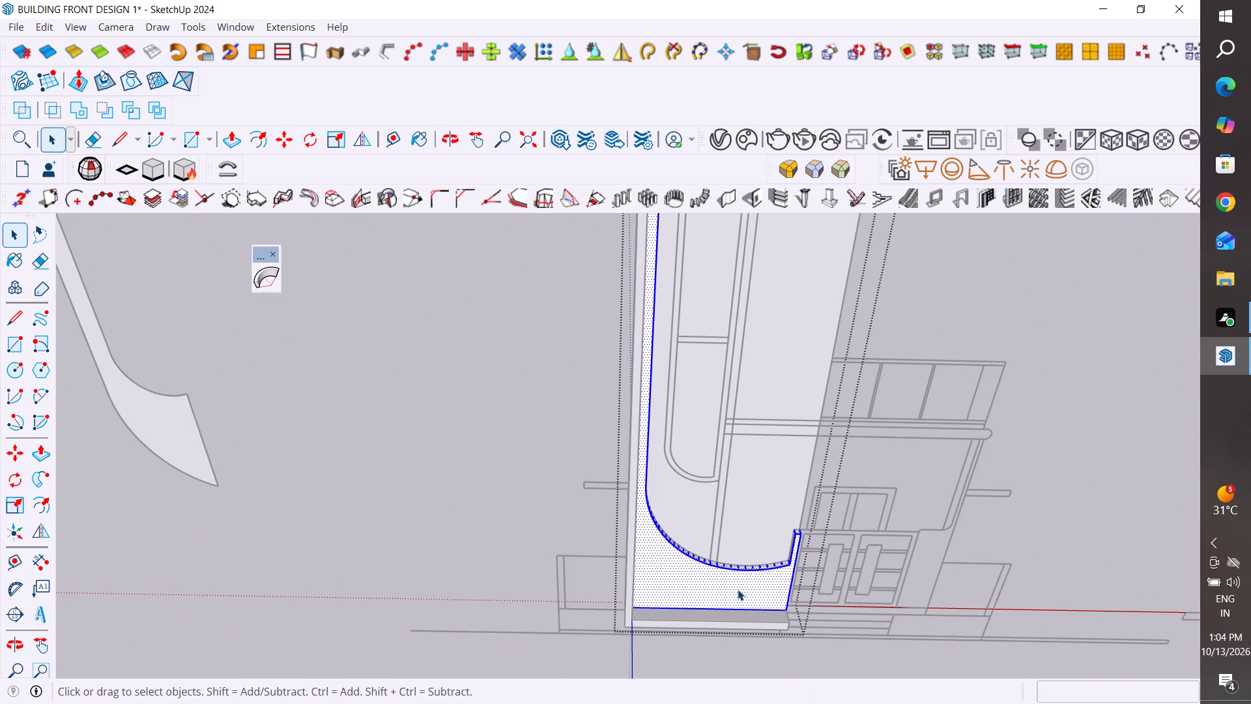
click(738, 589)
double_click(738, 589)
click(223, 153)
click(234, 135)
scroll(747, 606, up, 3)
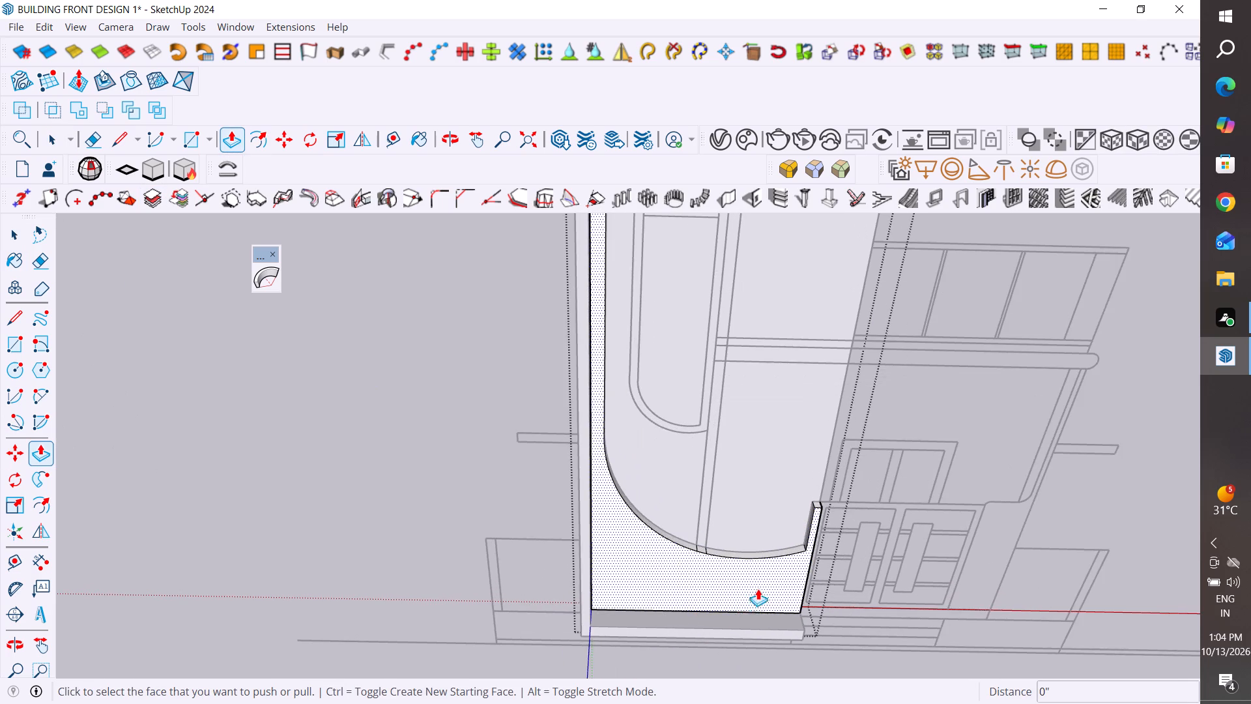
middle_drag(771, 575, 849, 485)
middle_drag(760, 553, 883, 314)
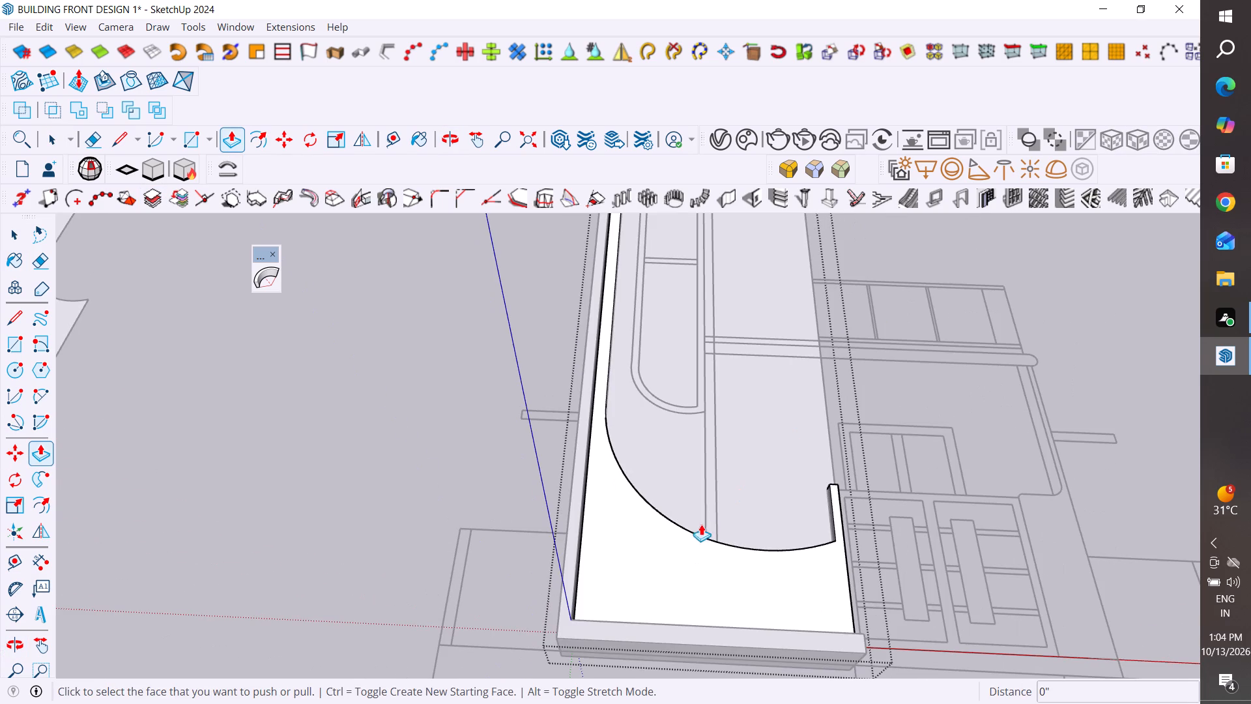
click(645, 594)
click(649, 592)
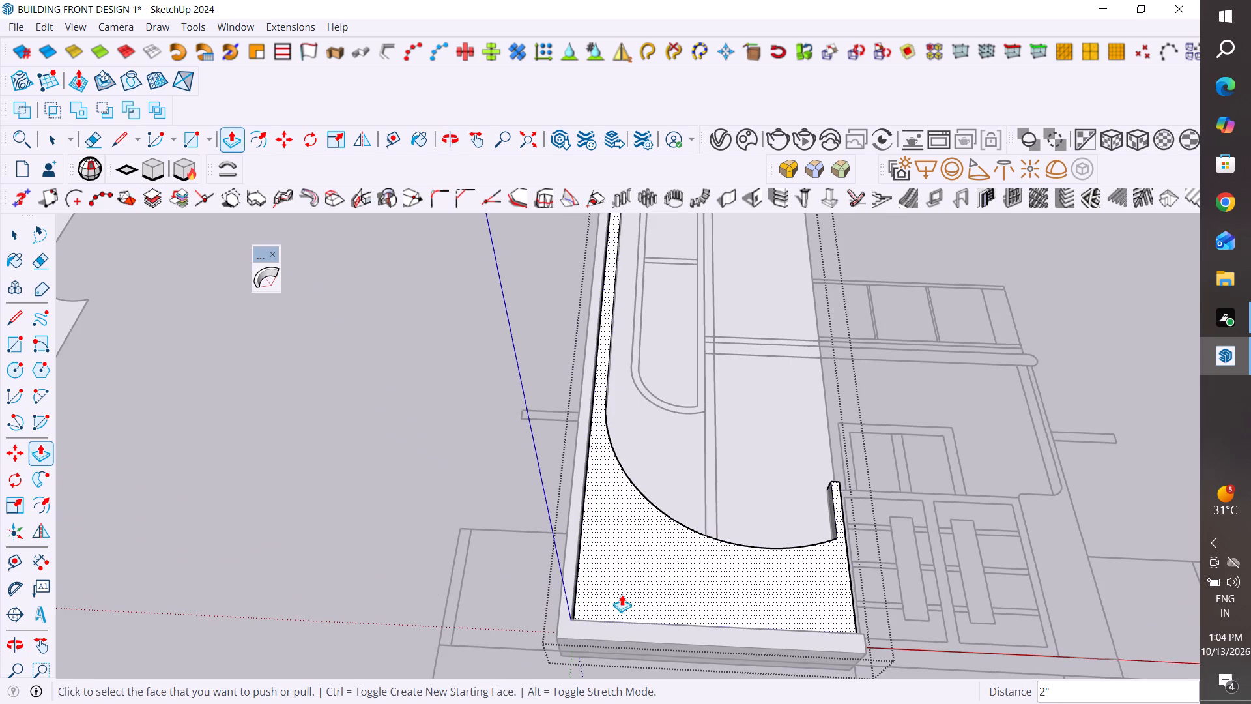
click(23, 235)
click(244, 449)
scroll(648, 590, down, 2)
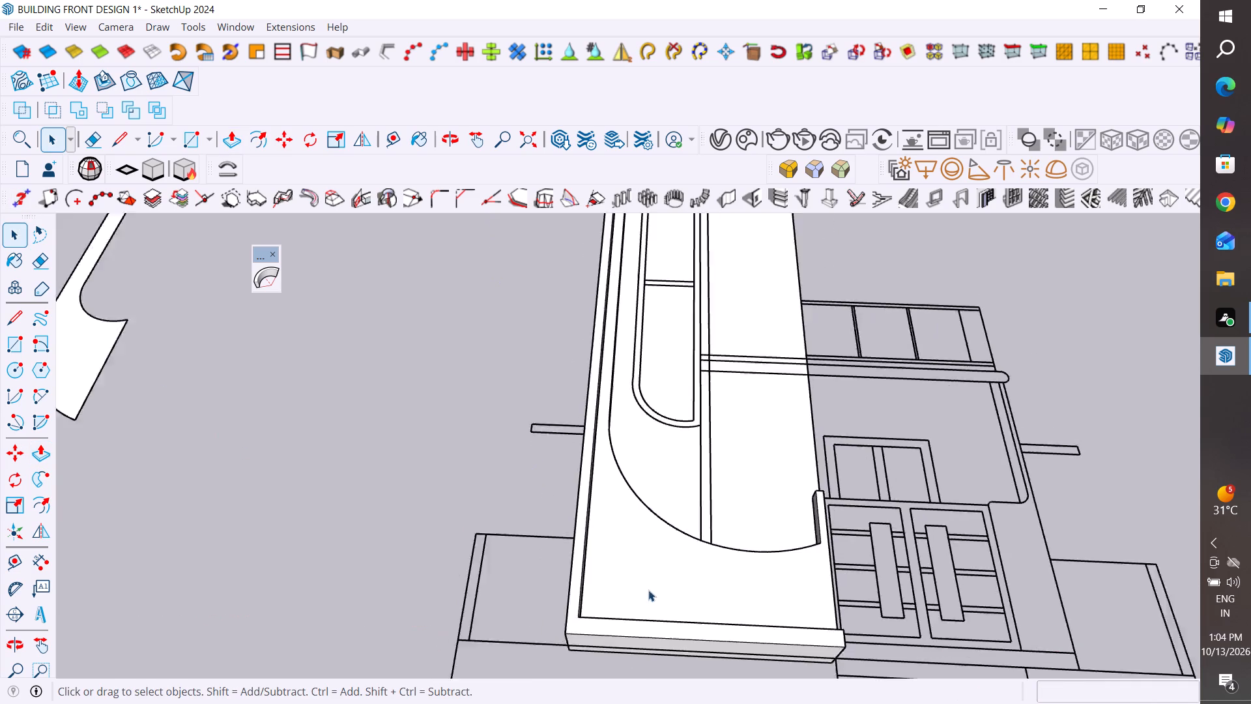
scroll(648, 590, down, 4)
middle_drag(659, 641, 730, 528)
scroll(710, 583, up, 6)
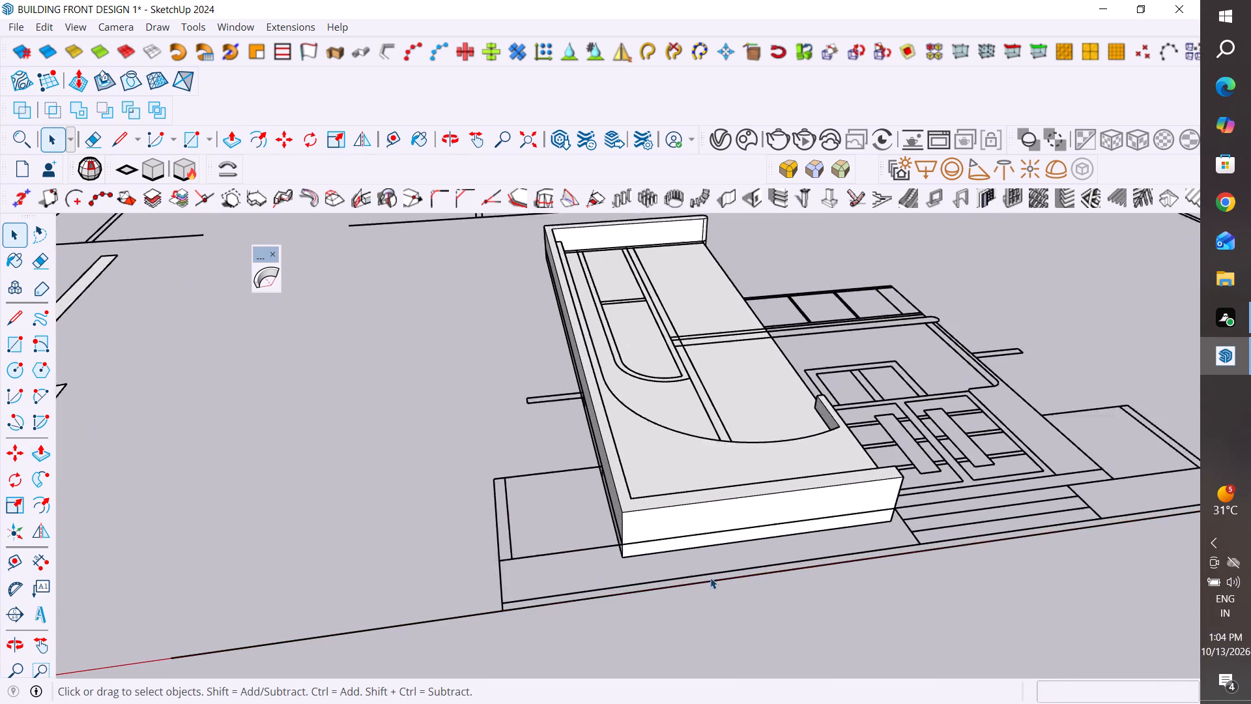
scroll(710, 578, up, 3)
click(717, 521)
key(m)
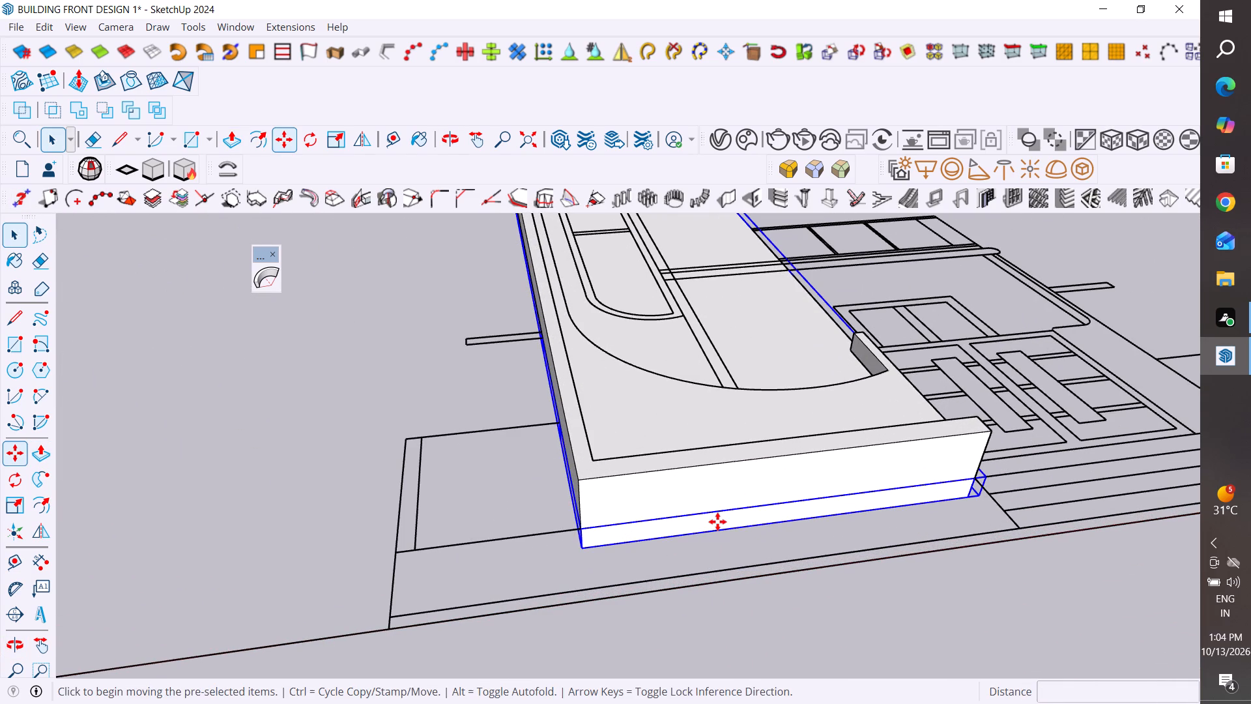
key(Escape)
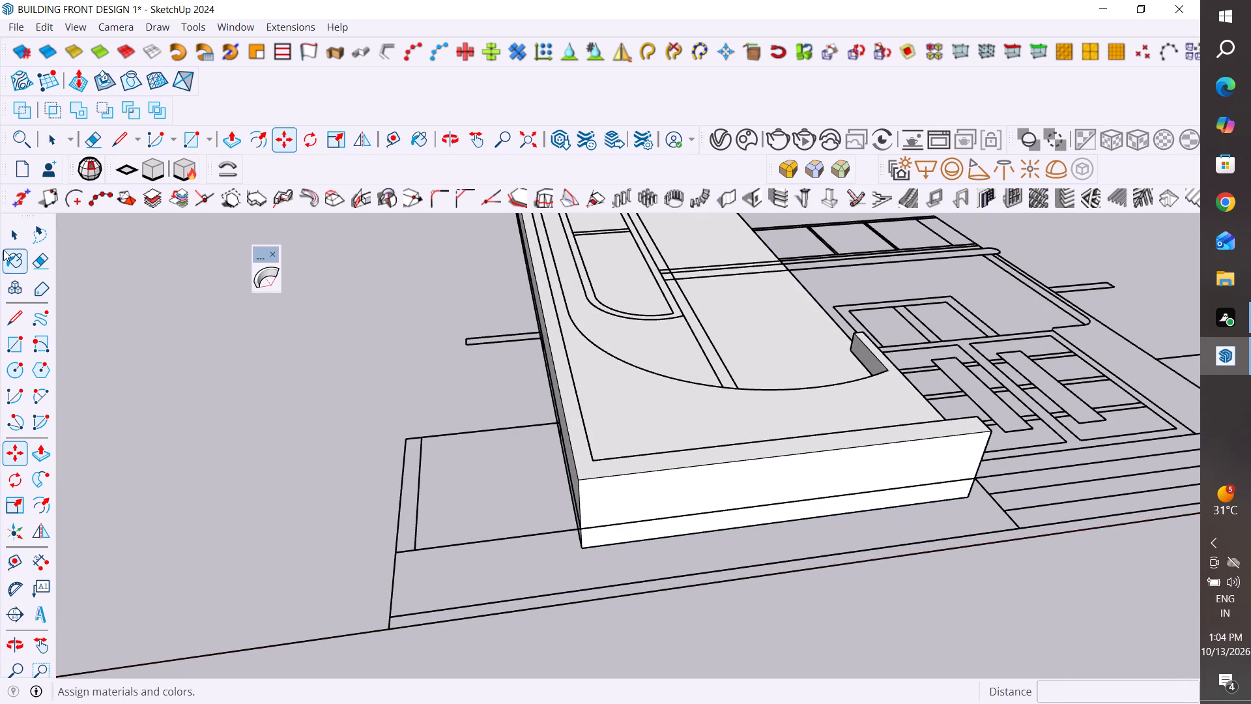
Move the slab, border and larger curved groups together about 173" along the red axis, clear of the front elevation drawing.
click(1, 233)
click(10, 237)
scroll(638, 527, up, 1)
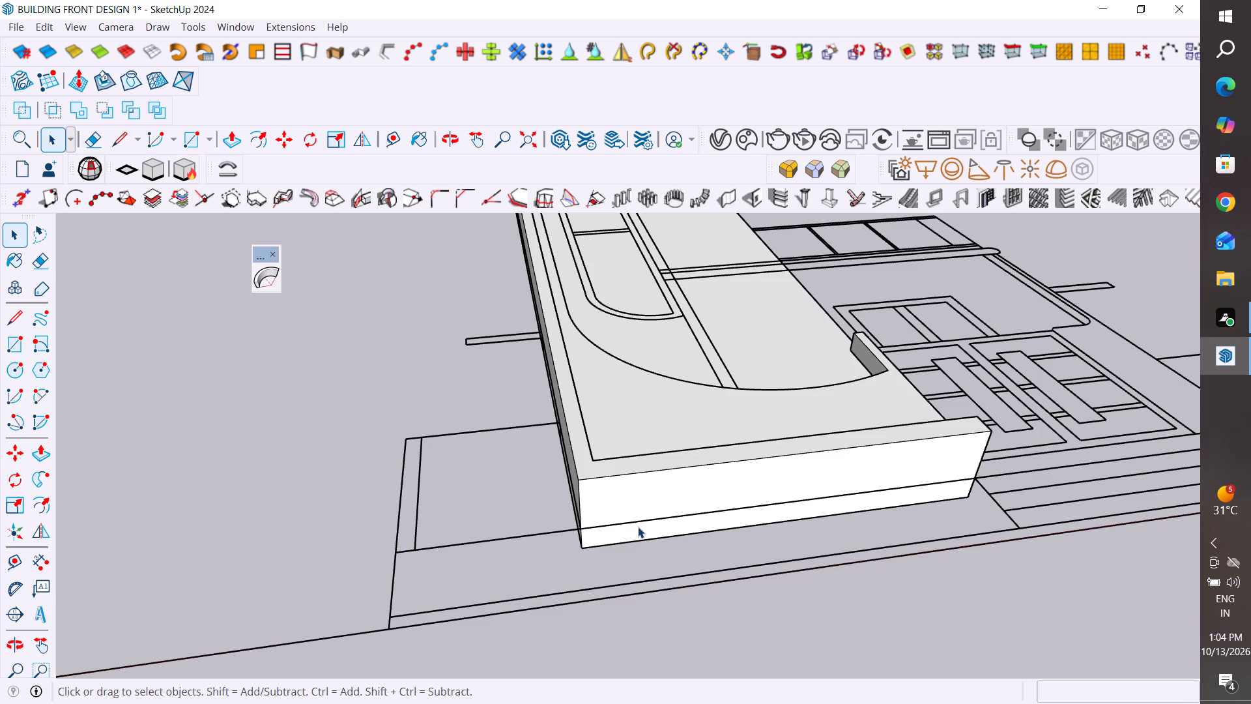
middle_drag(652, 520, 657, 550)
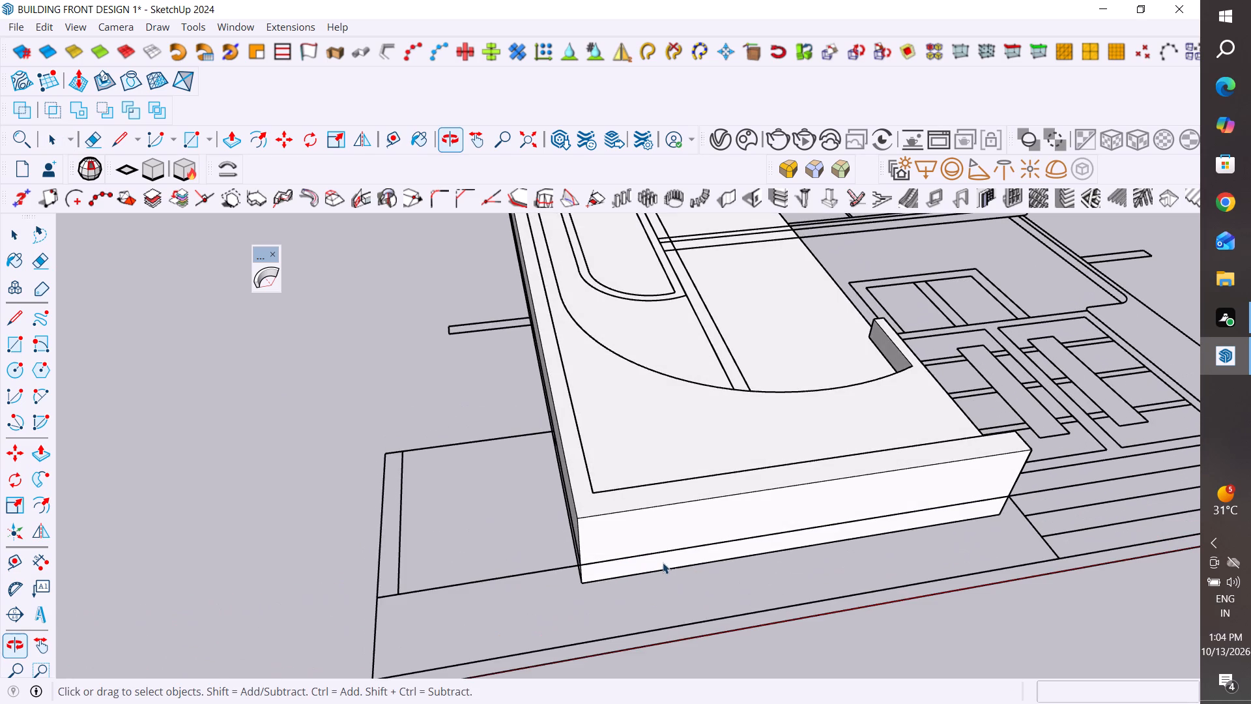
click(665, 566)
ctrl+click(698, 511)
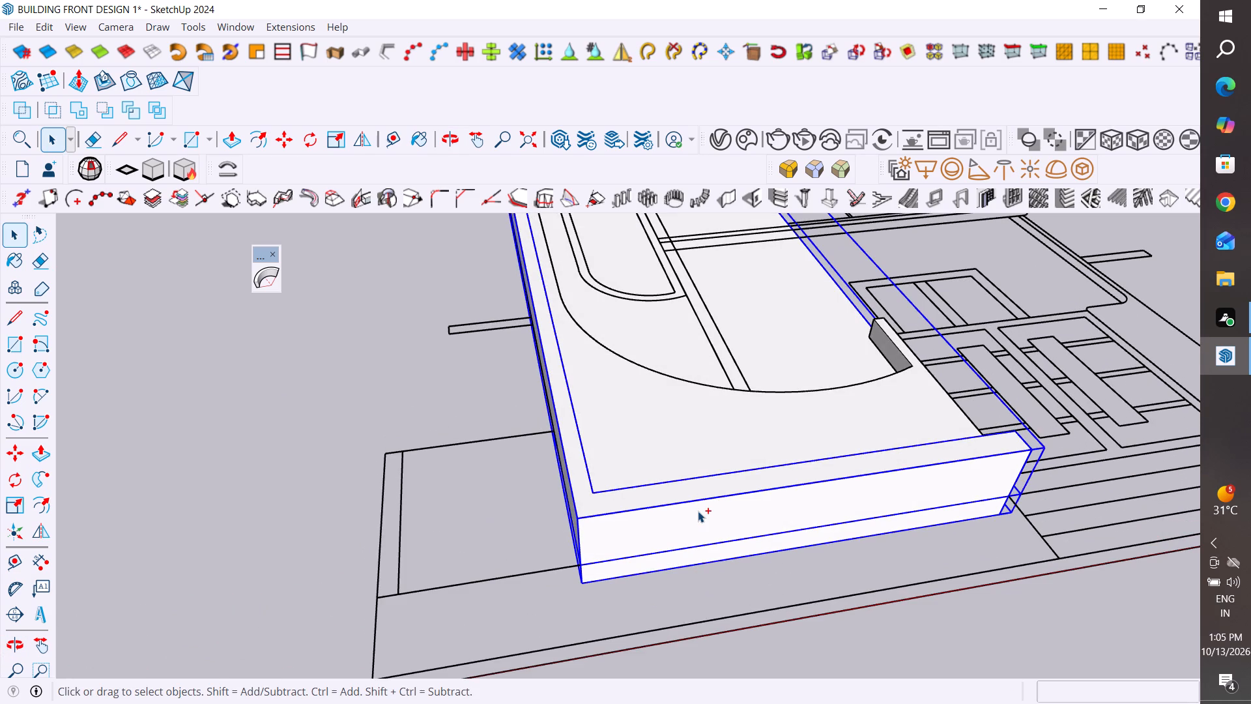
ctrl+click(709, 433)
key(m)
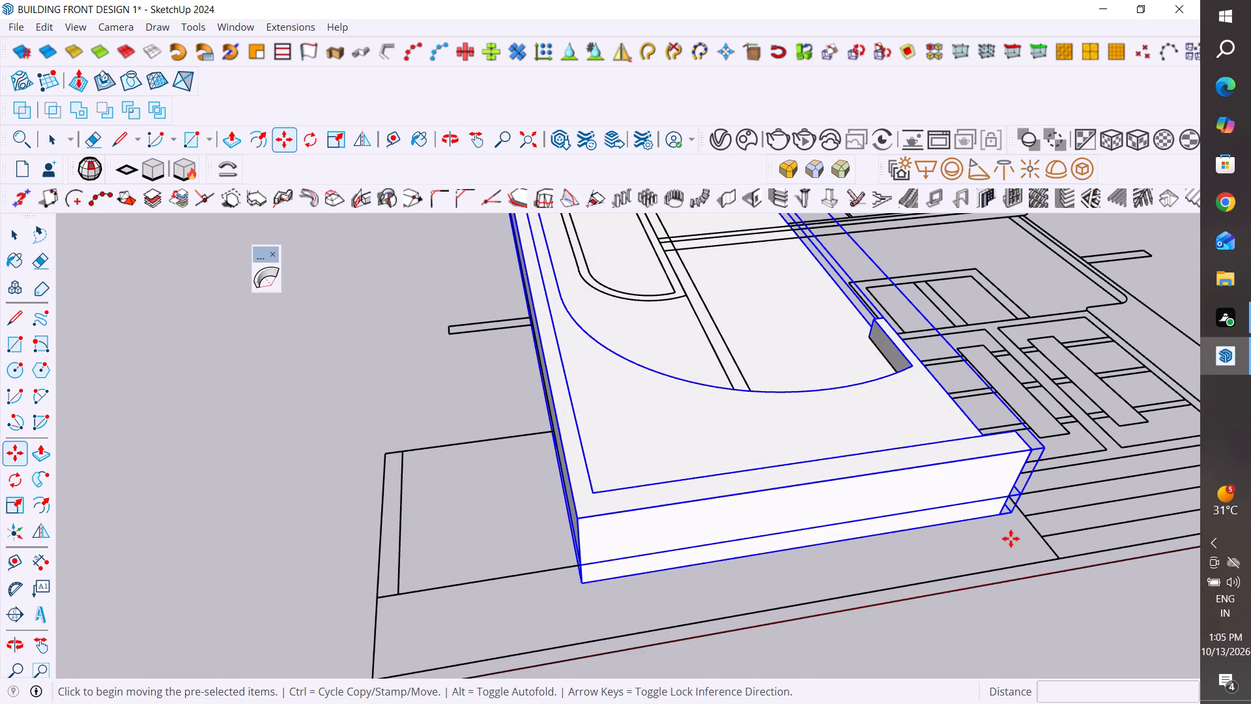
click(1014, 515)
scroll(1018, 521, down, 9)
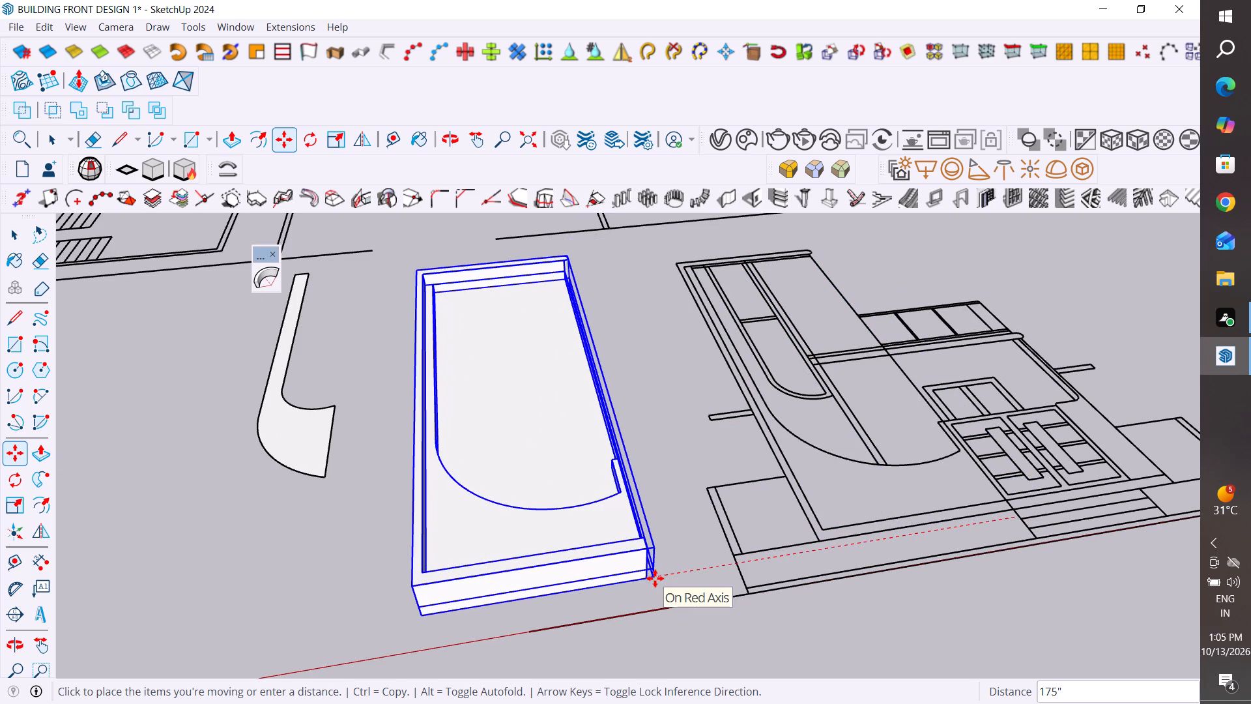
click(659, 584)
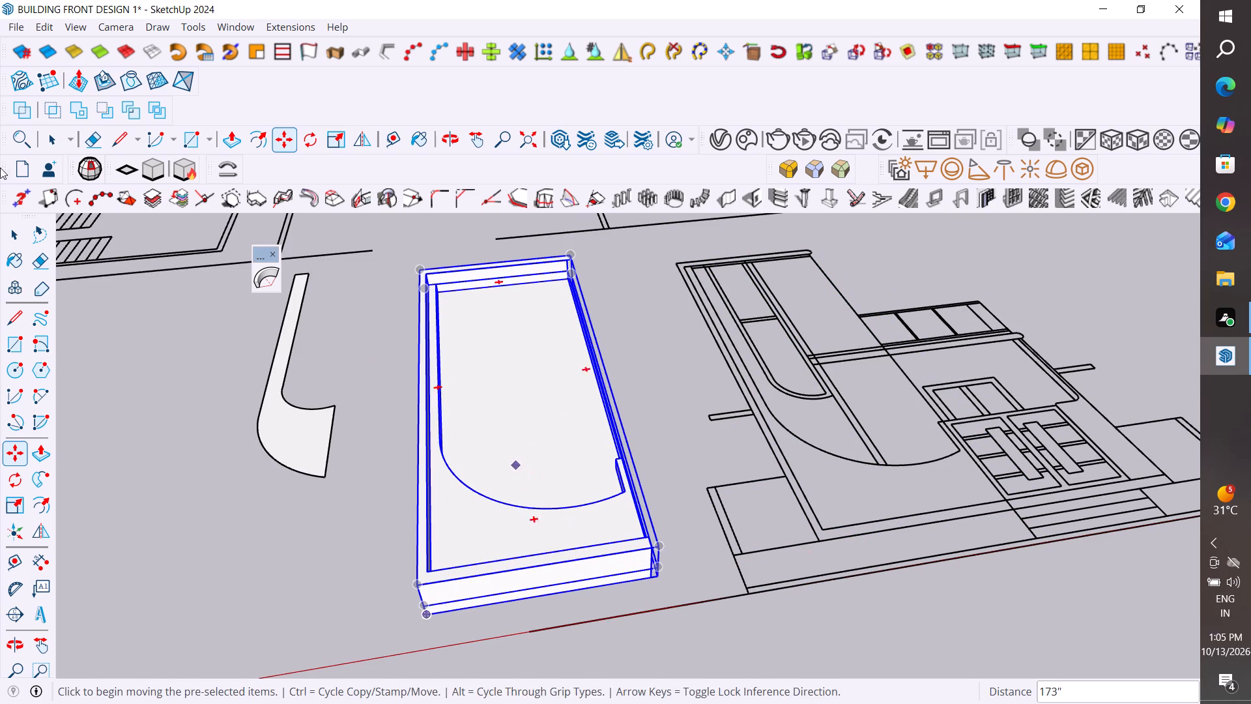
click(23, 240)
click(345, 557)
Extrude the smaller curved face lying beside the bordered slab by 3".
middle_drag(788, 480, 792, 506)
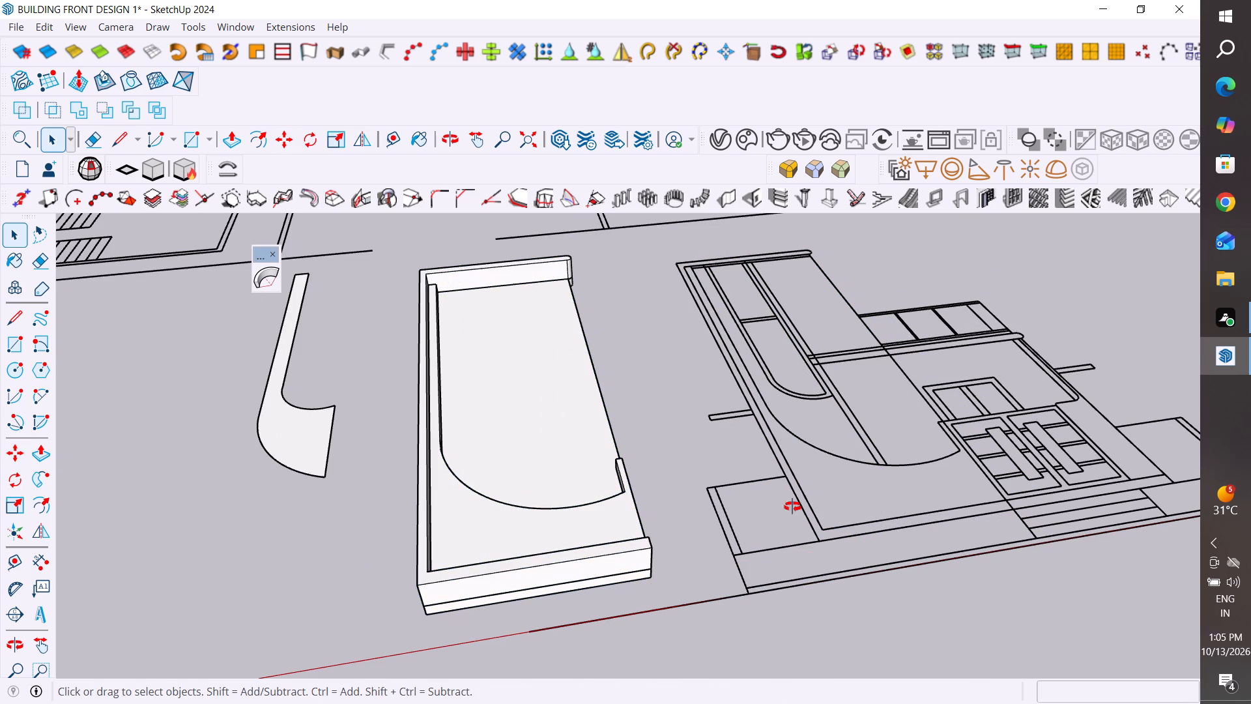
middle_drag(792, 506, 783, 637)
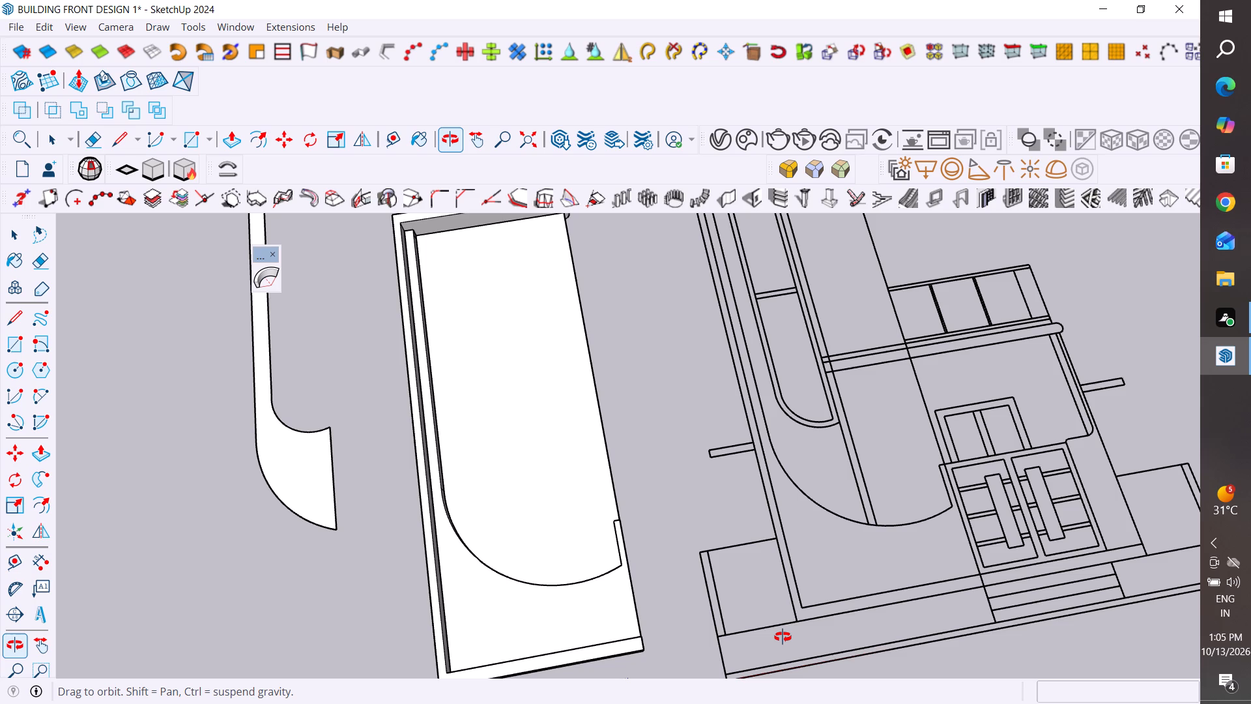
middle_drag(783, 637, 740, 651)
scroll(829, 614, down, 3)
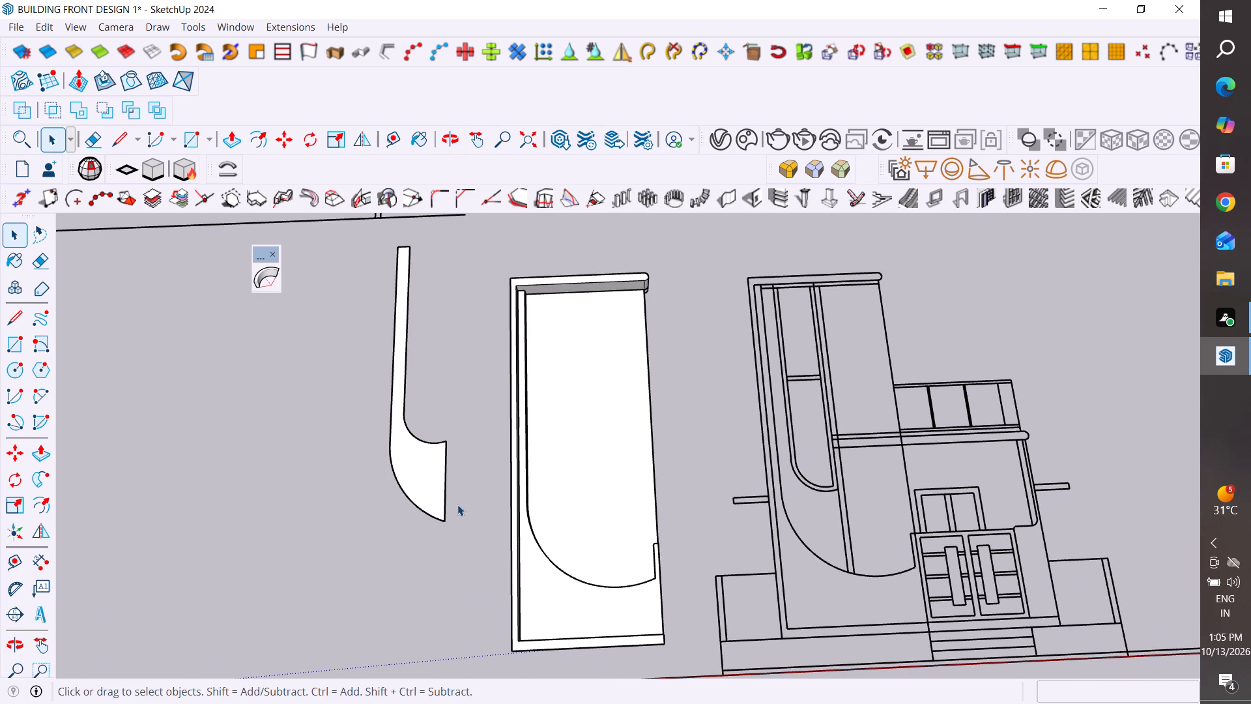
double_click(423, 480)
middle_drag(407, 595, 439, 387)
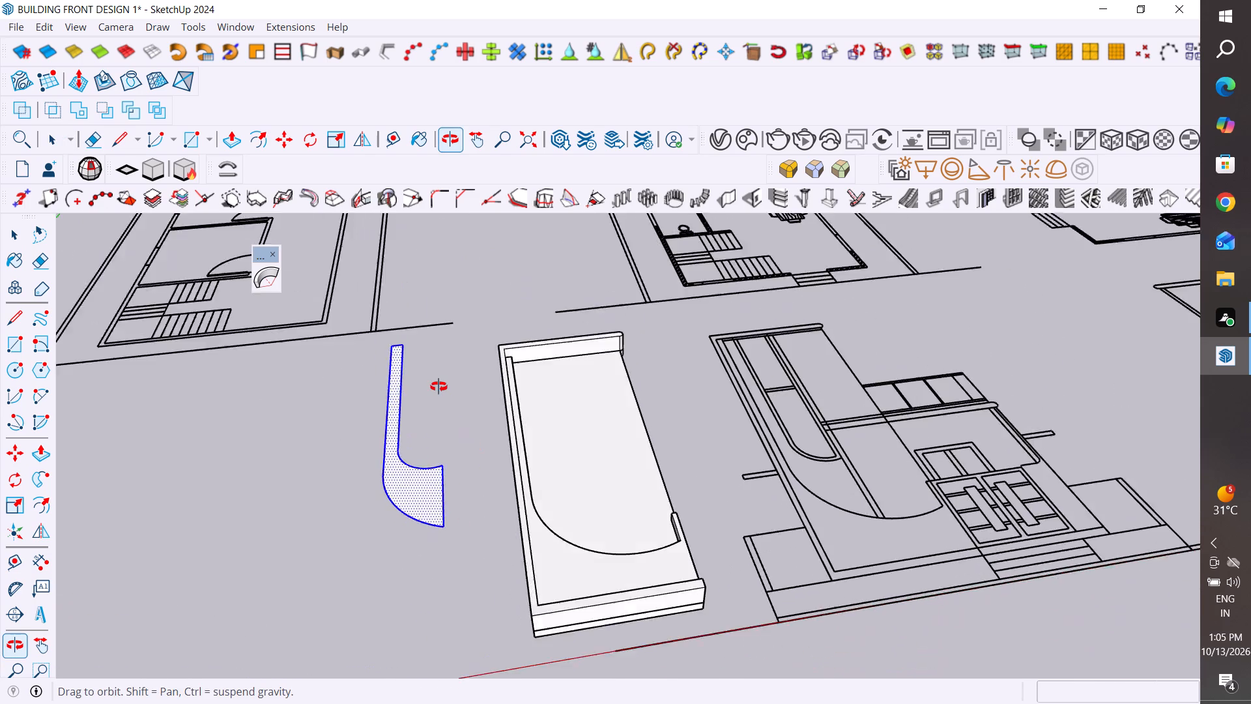
middle_drag(439, 387, 435, 375)
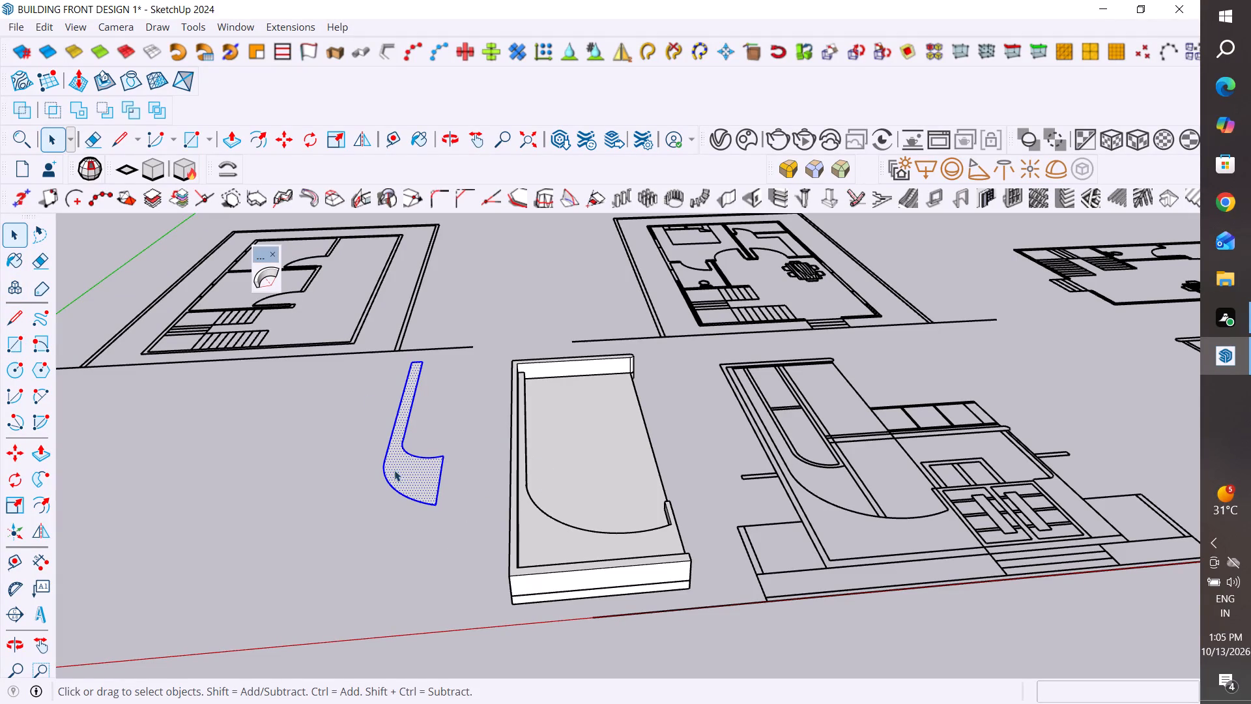
click(43, 460)
scroll(547, 503, up, 3)
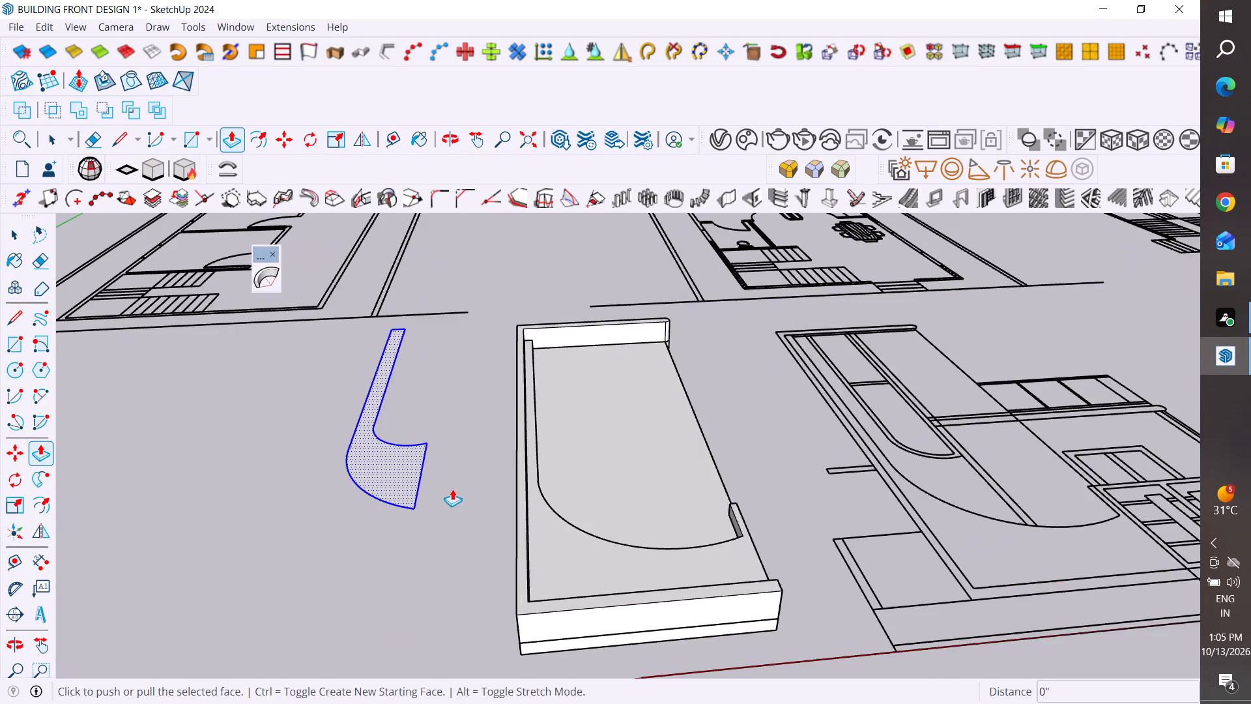
scroll(452, 489, up, 1)
click(399, 480)
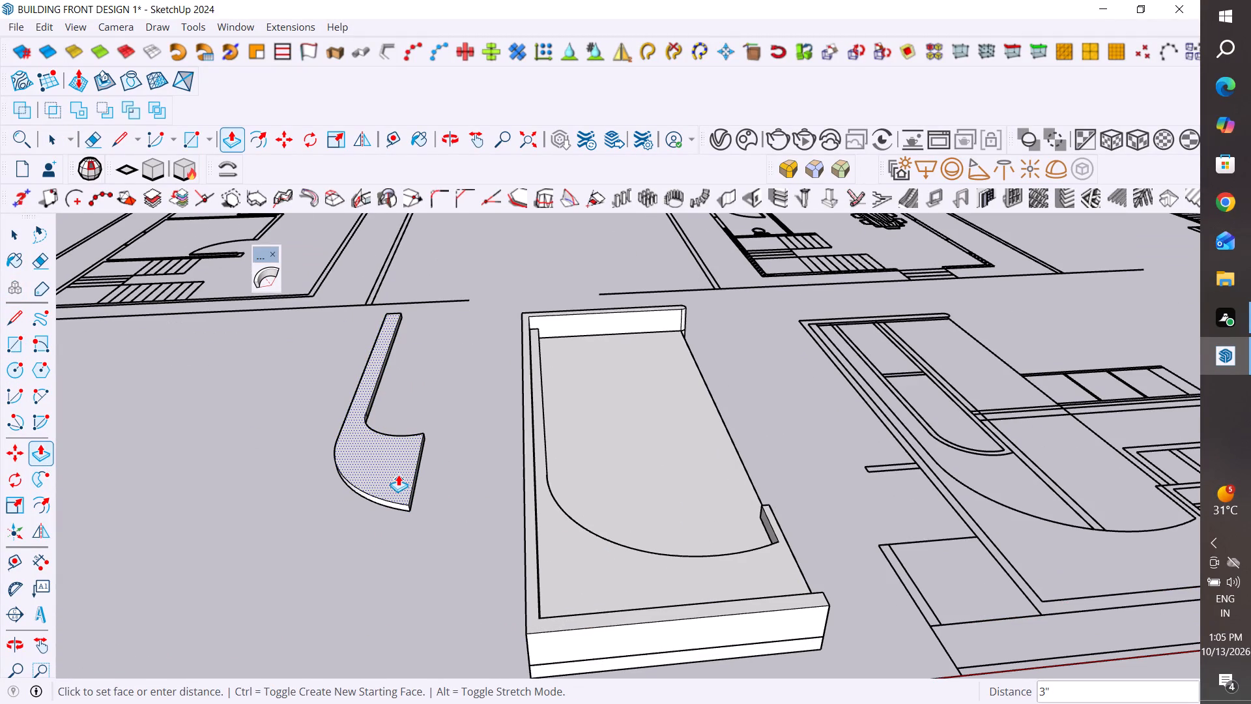
click(397, 475)
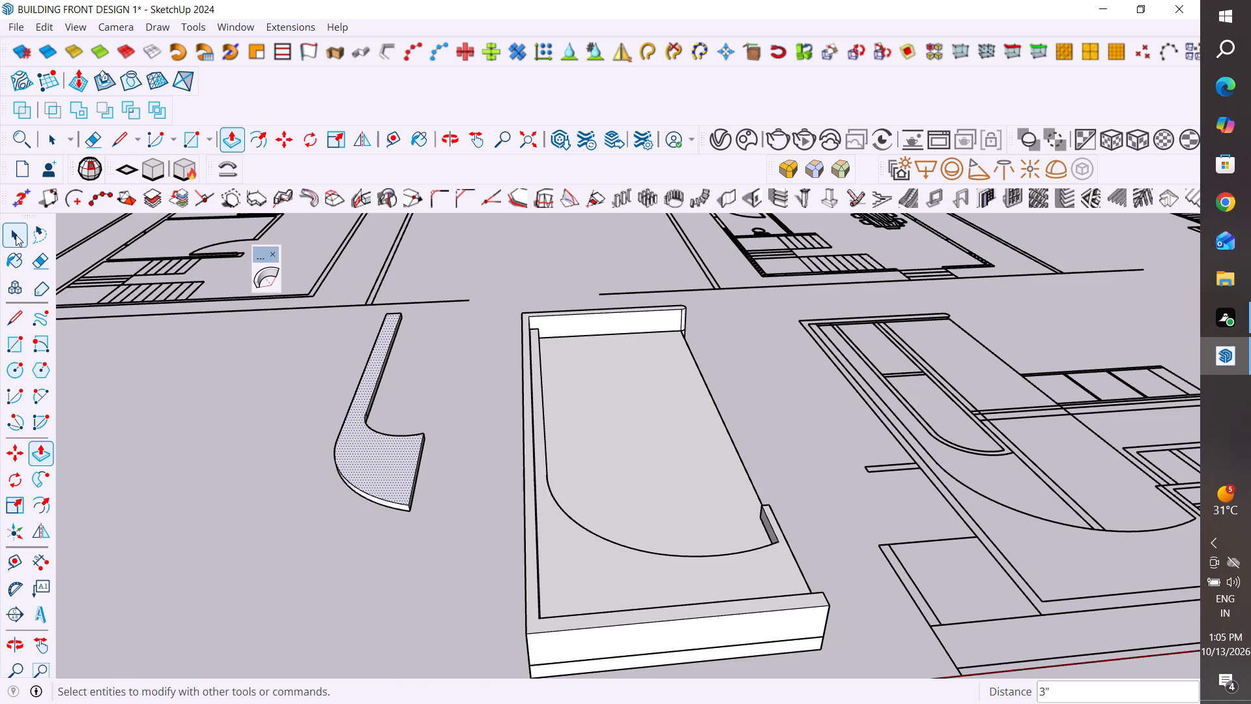
Make a group of the extruded smaller curved part.
click(16, 235)
click(263, 497)
triple_click(398, 473)
click(398, 473)
right_click(398, 473)
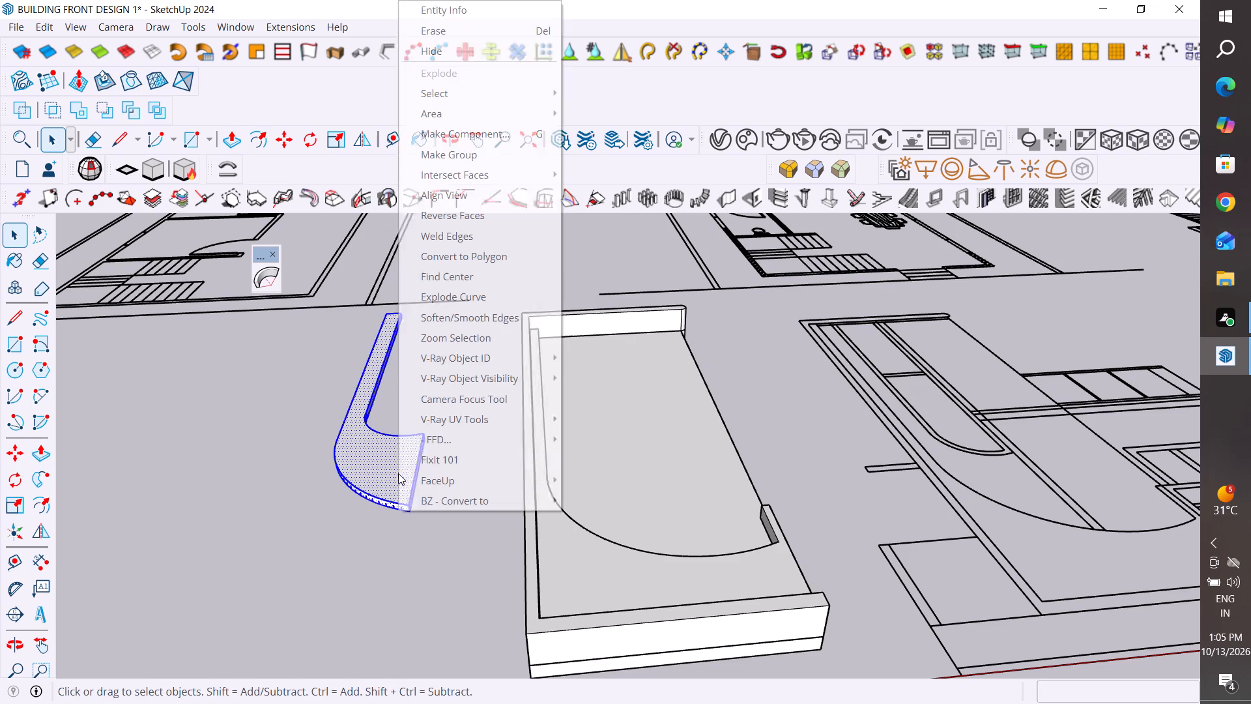
click(516, 158)
click(409, 539)
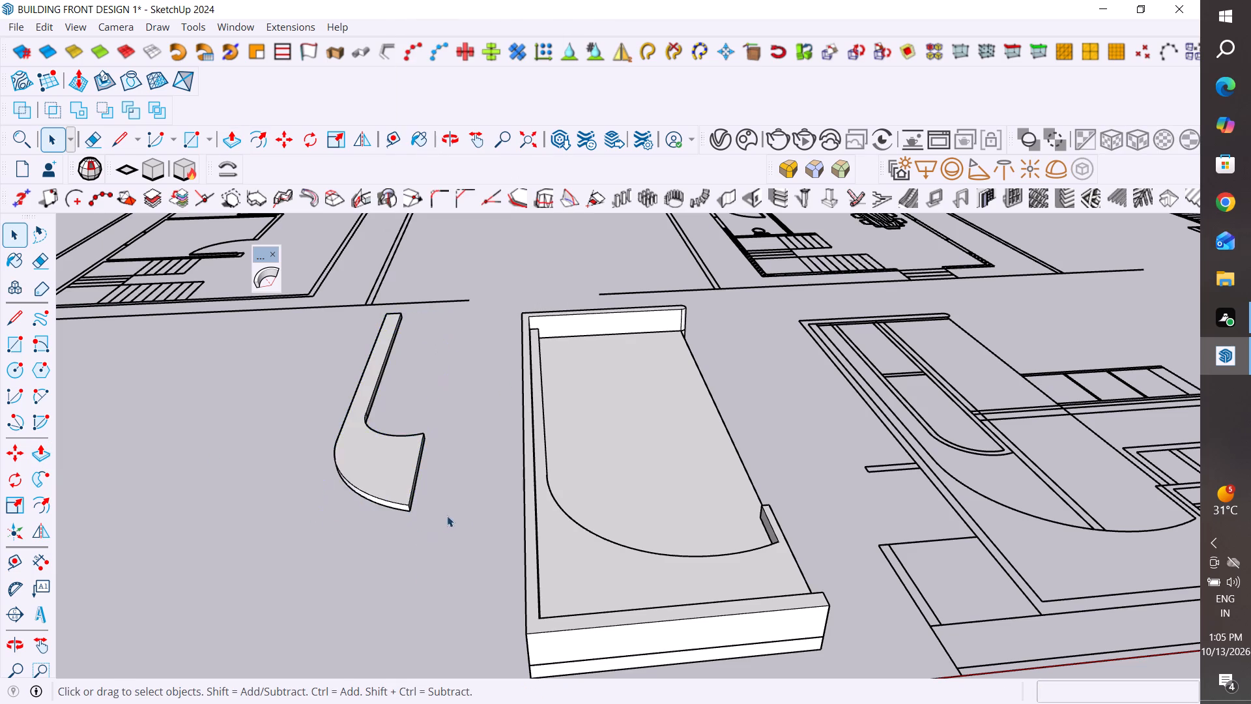
Move the smaller curved group by its top outer corner about 104" onto the slab, against the larger curved group's inner top corner.
scroll(444, 519, down, 4)
middle_drag(549, 495, 528, 685)
click(388, 448)
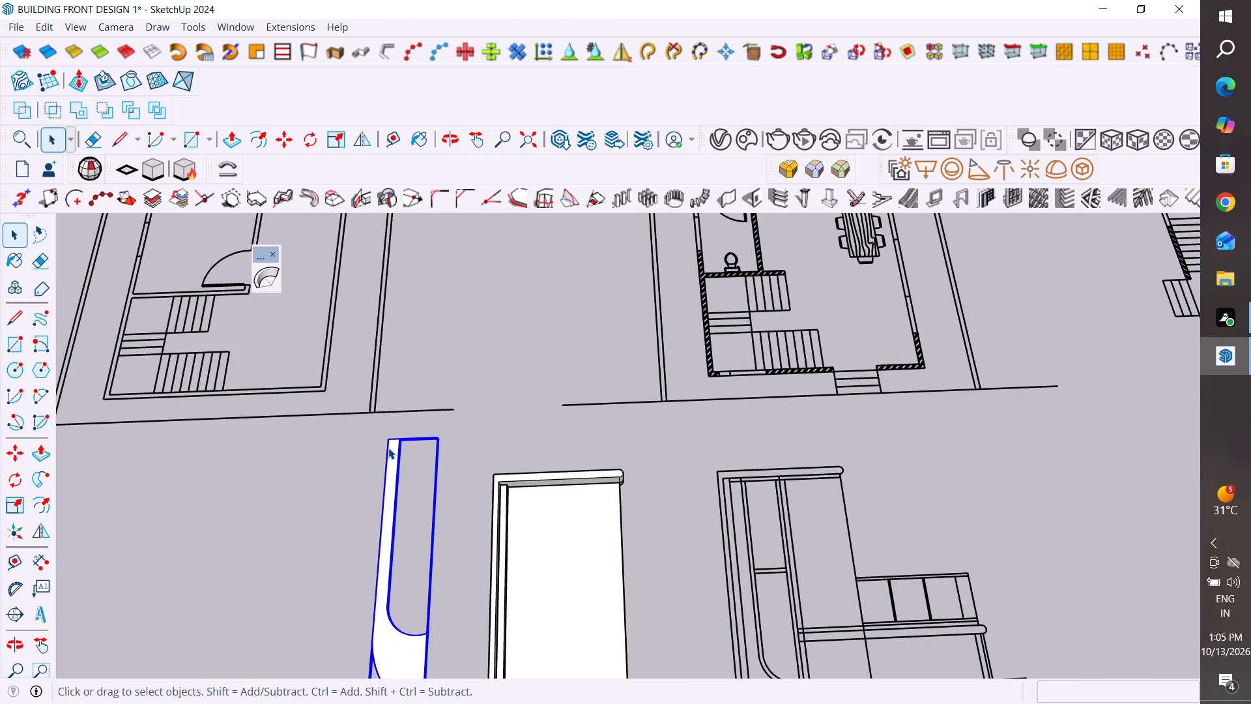
key(m)
scroll(381, 418, up, 13)
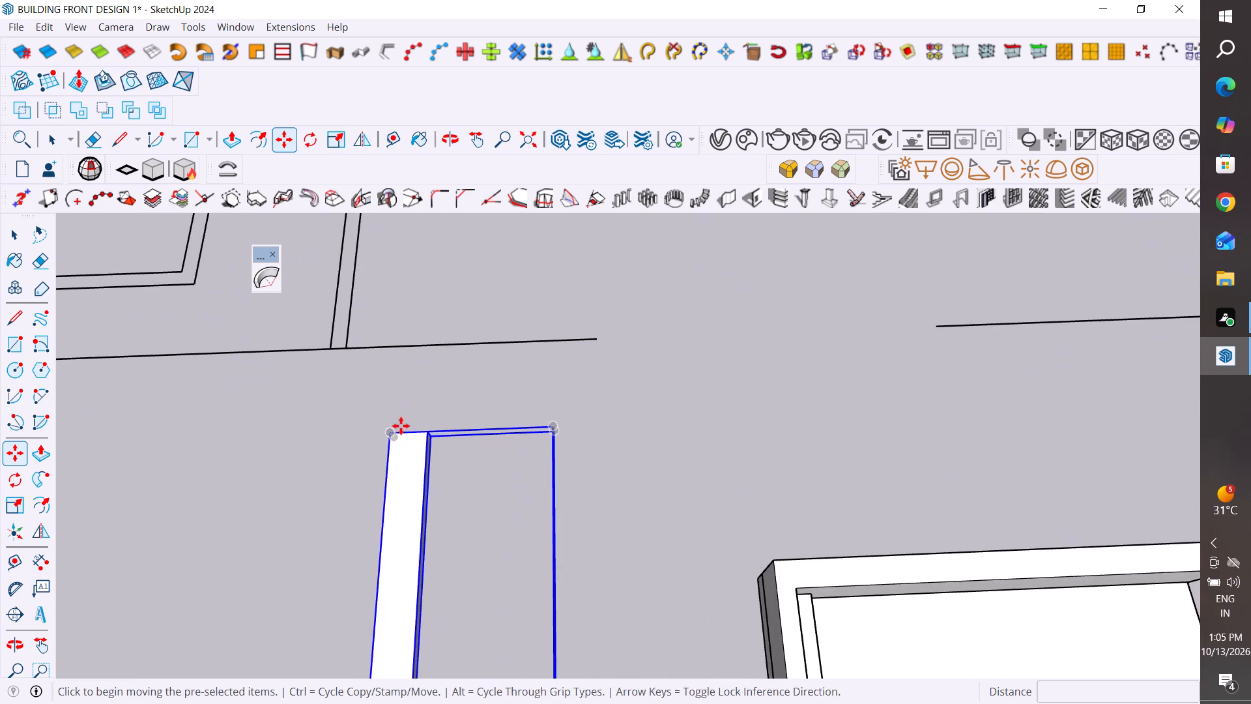
middle_drag(377, 456, 826, 272)
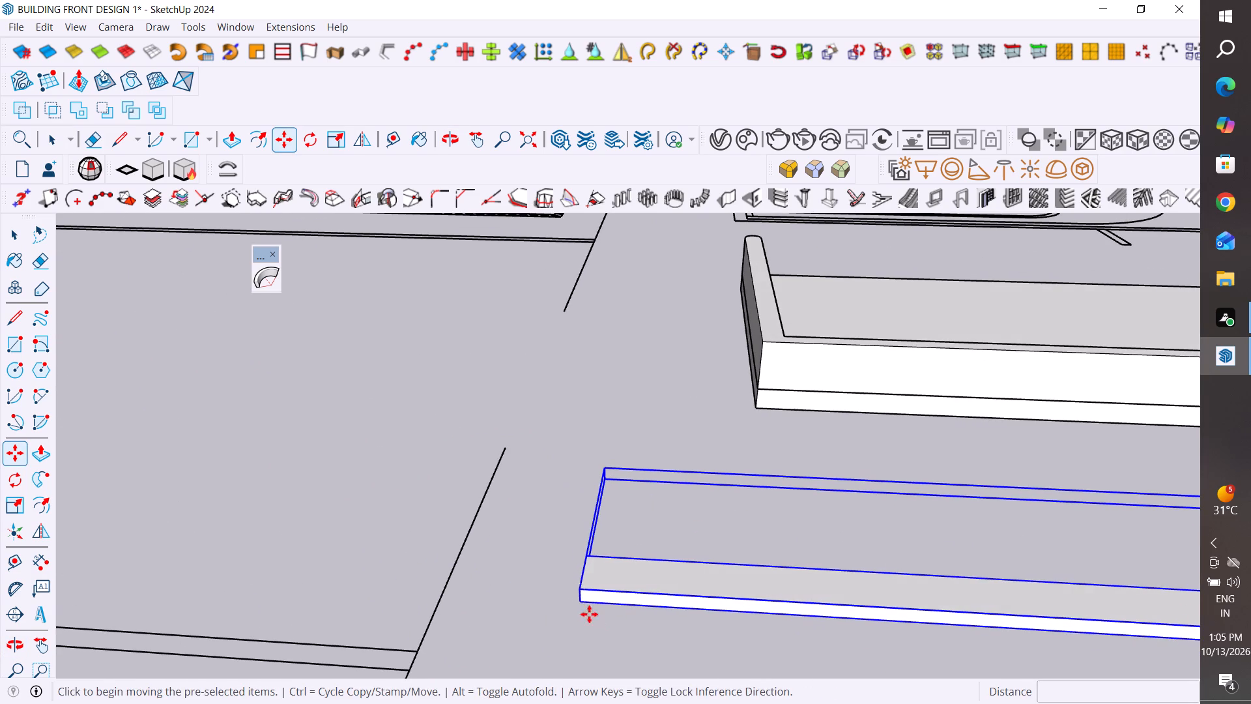
click(579, 604)
middle_drag(919, 298, 539, 465)
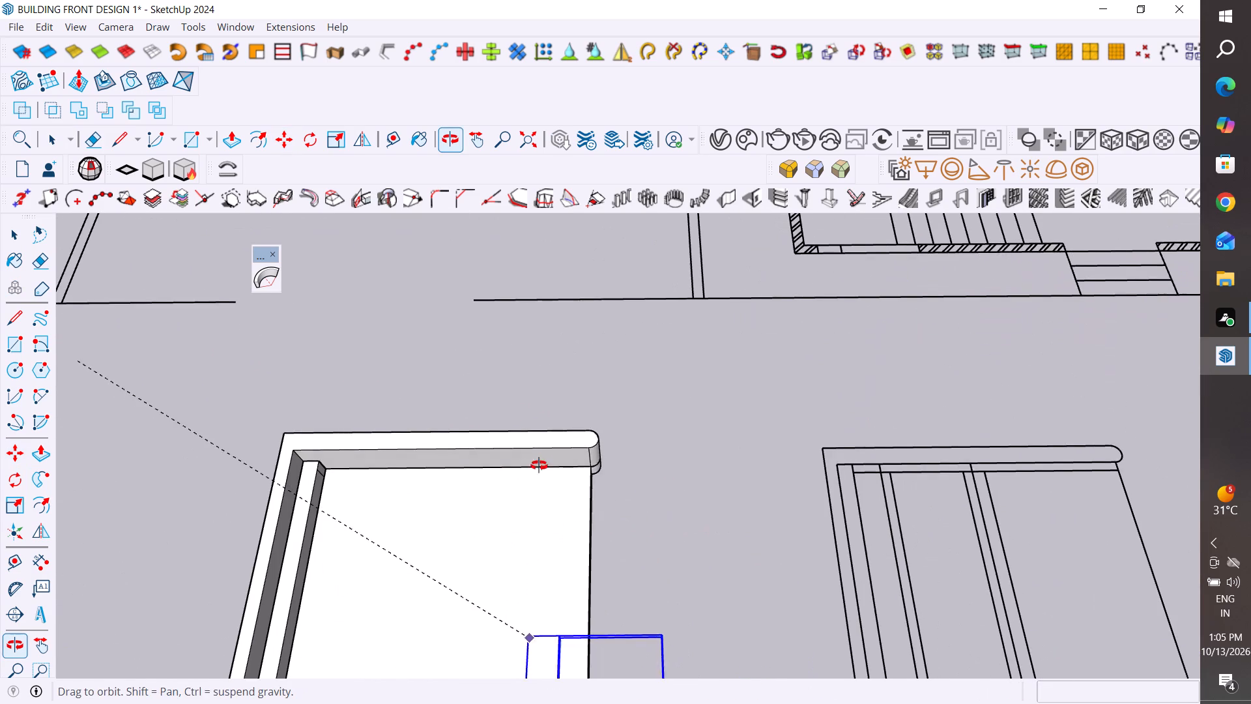
middle_drag(539, 465, 537, 467)
click(328, 469)
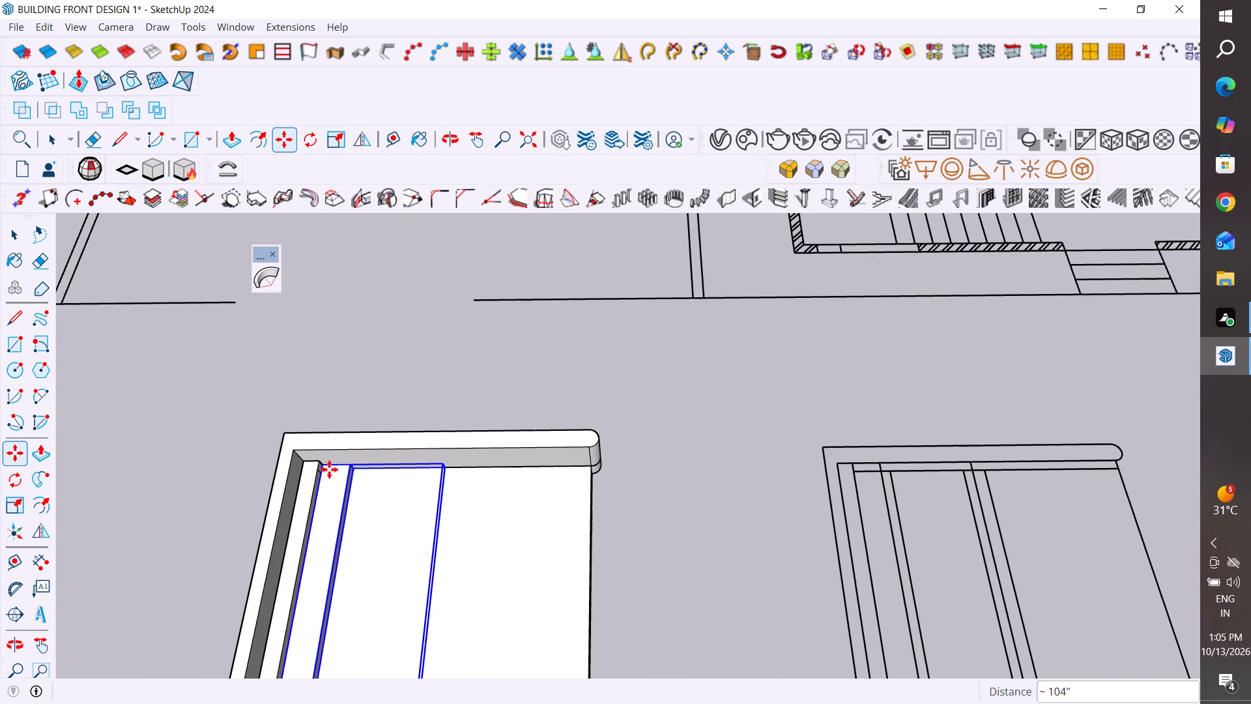
scroll(842, 351, down, 15)
key(Escape)
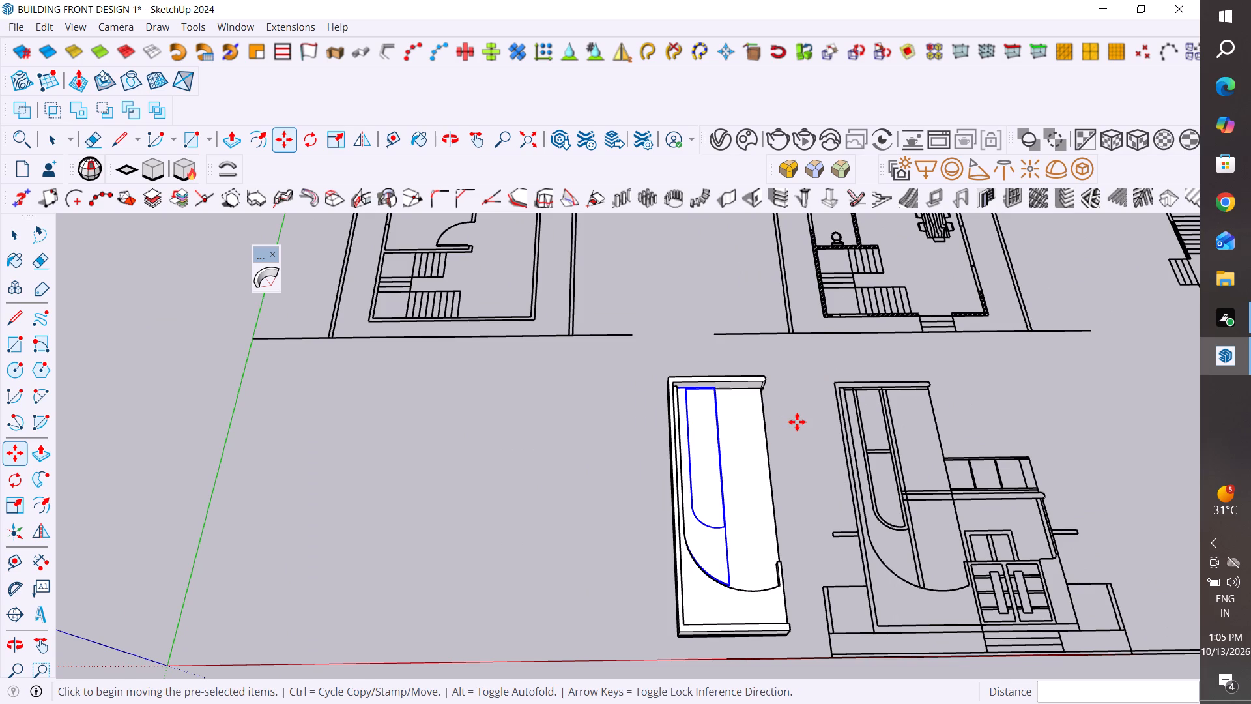
Examine how the smaller curved group fits against the larger curved group's inner edge on the slab, especially at its lower tip.
middle_drag(834, 566, 848, 594)
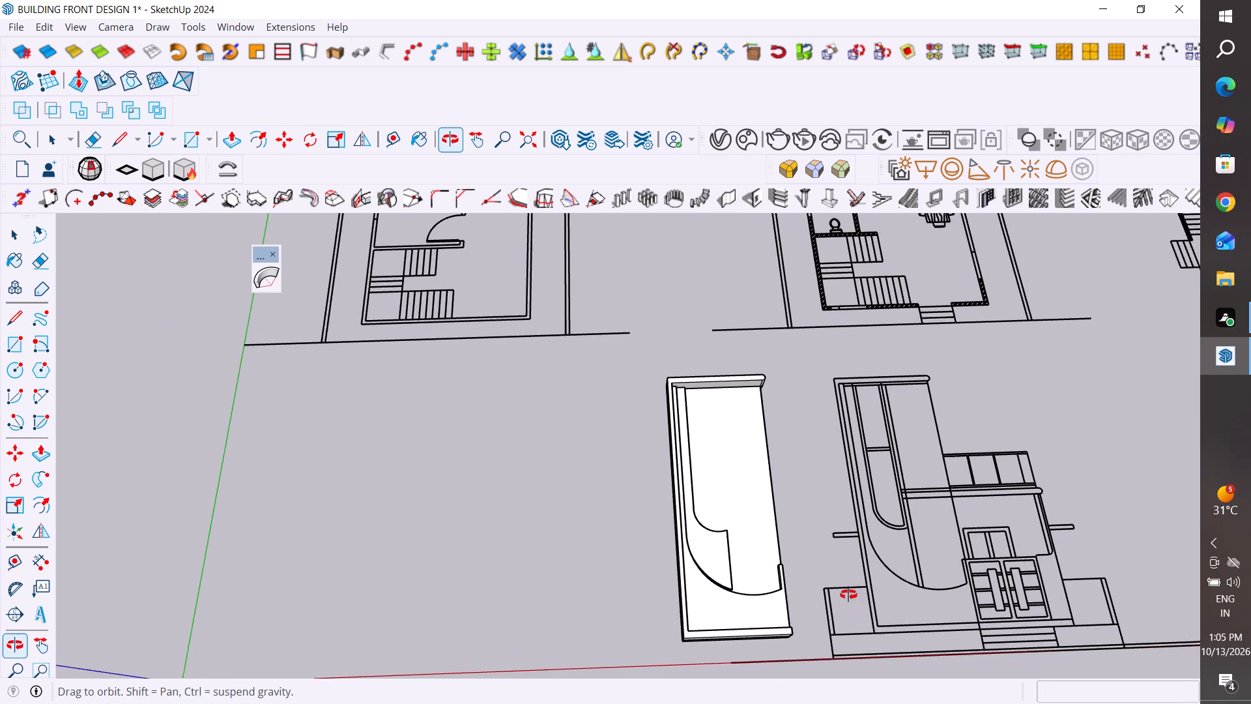
middle_drag(848, 594, 850, 595)
click(19, 231)
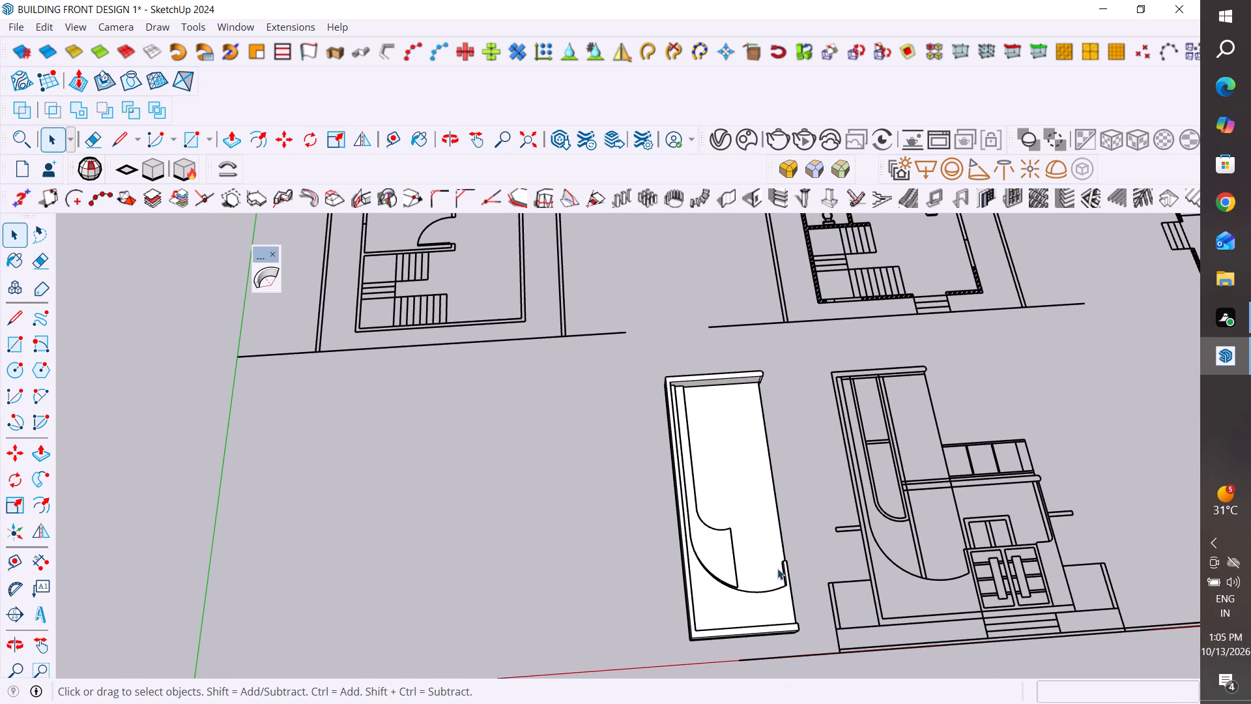
middle_drag(785, 578, 773, 451)
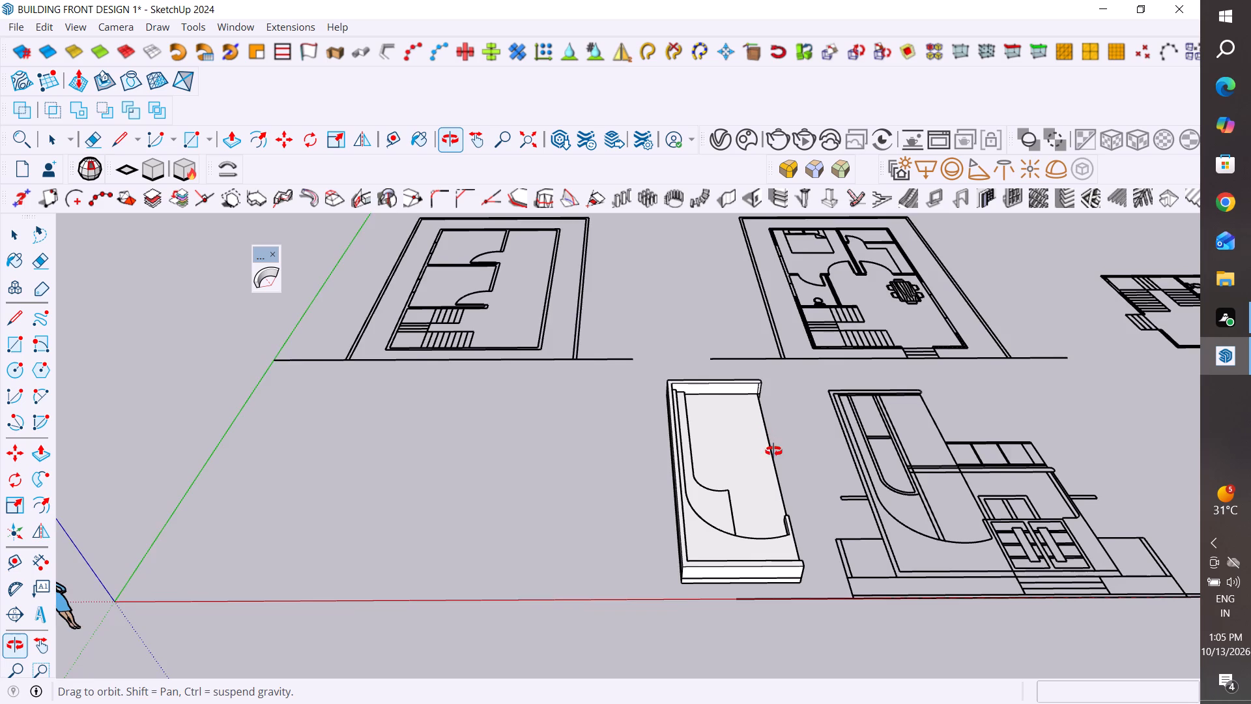
middle_drag(773, 451, 792, 537)
scroll(779, 621, up, 4)
scroll(554, 697, down, 7)
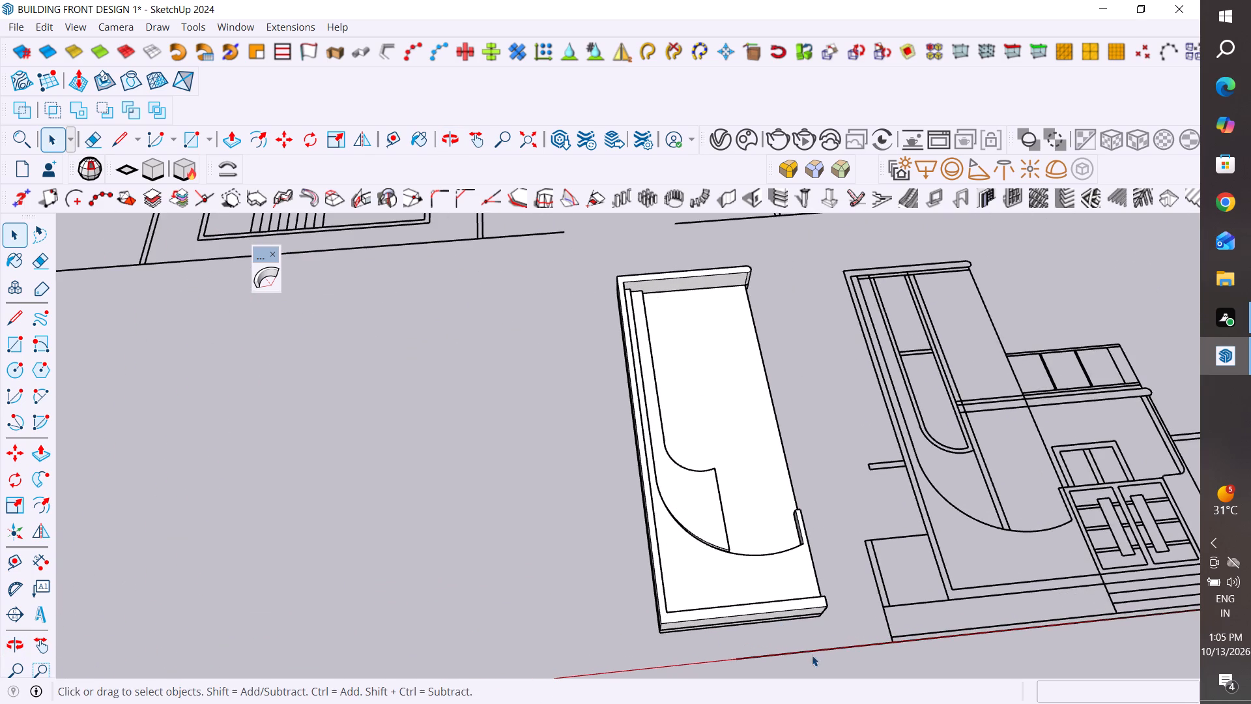
scroll(705, 578, up, 4)
scroll(488, 593, down, 6)
middle_drag(957, 486, 710, 359)
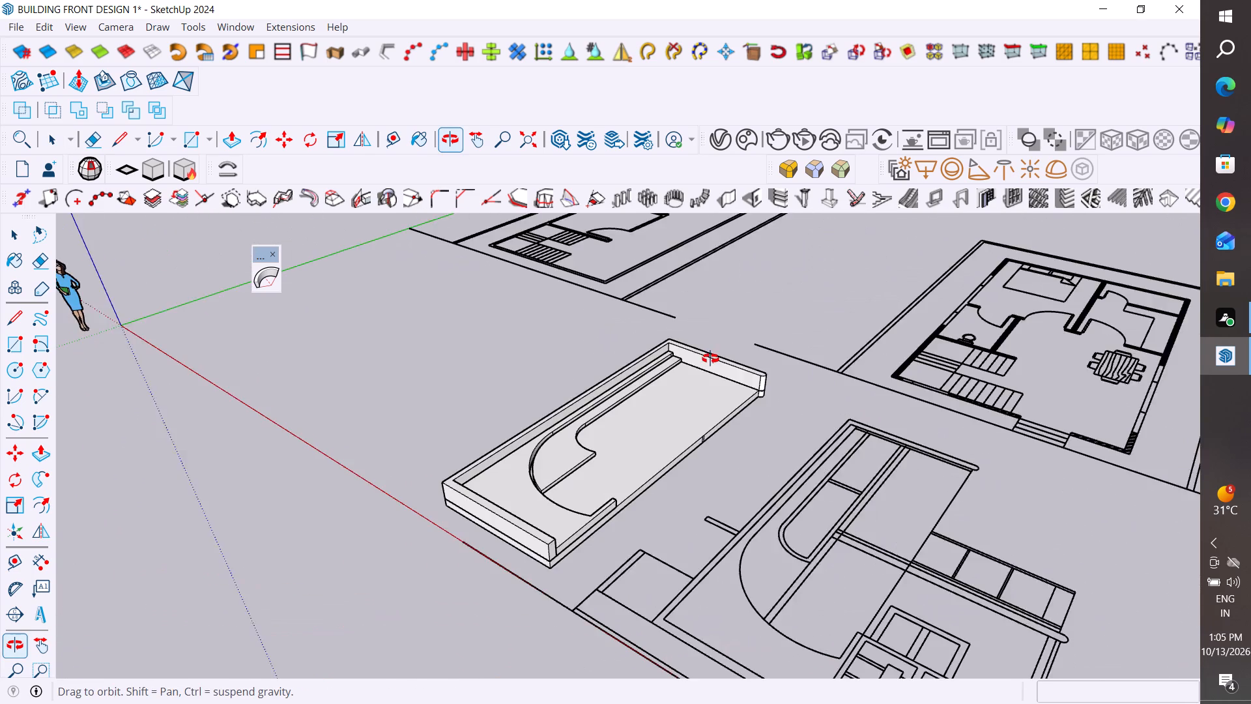
middle_drag(710, 359, 705, 360)
scroll(584, 533, up, 4)
middle_drag(567, 542, 617, 609)
scroll(540, 518, up, 1)
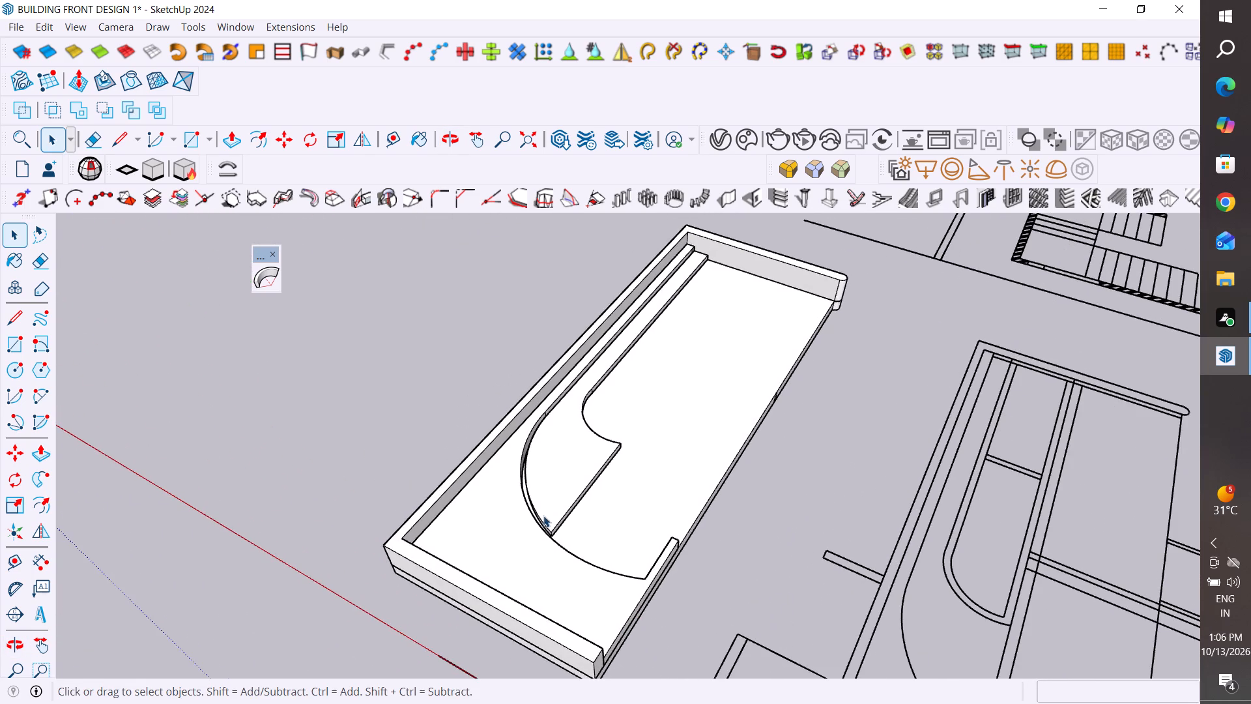
middle_drag(567, 524, 606, 630)
scroll(562, 543, up, 3)
middle_drag(566, 544, 604, 565)
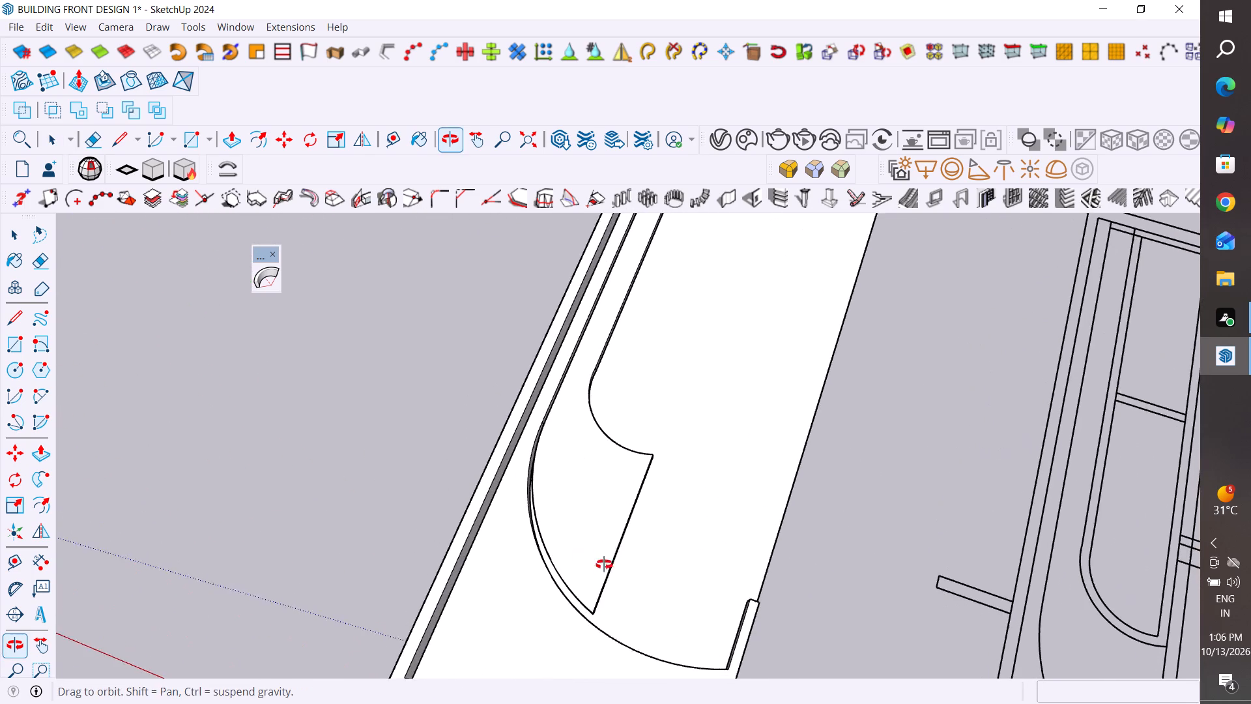
middle_drag(604, 565, 644, 586)
click(596, 553)
scroll(634, 615, up, 3)
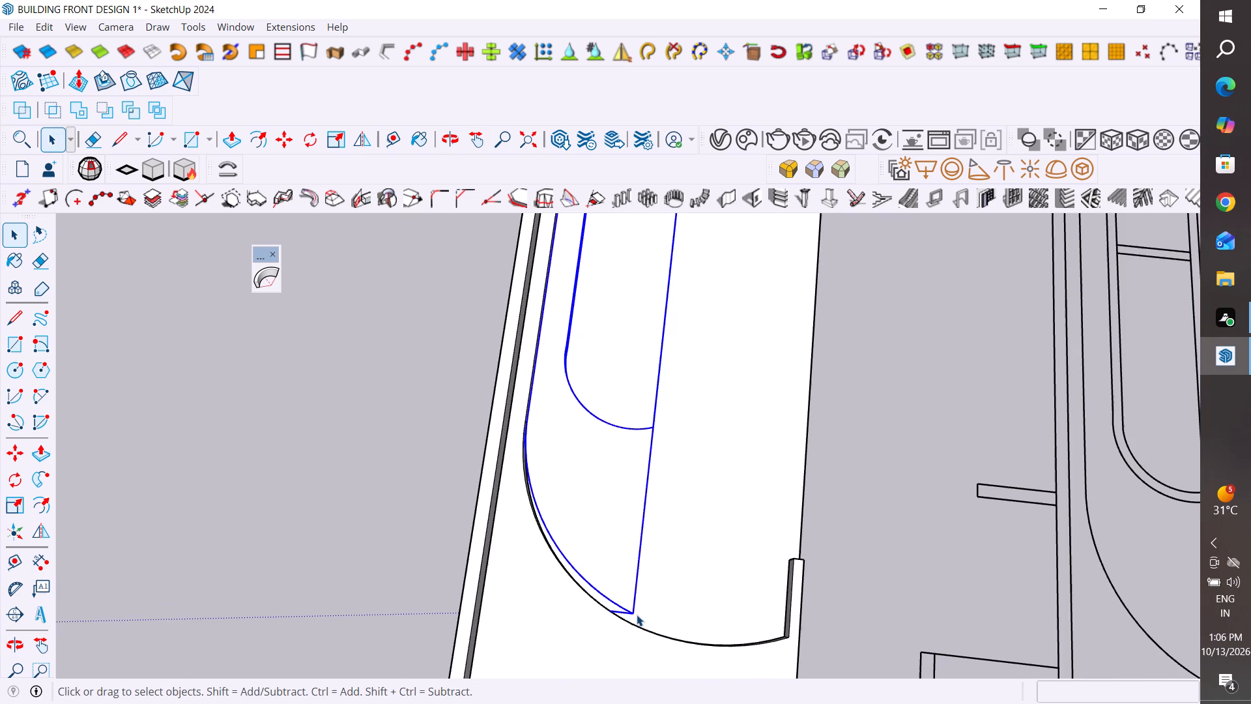
scroll(748, 591, down, 4)
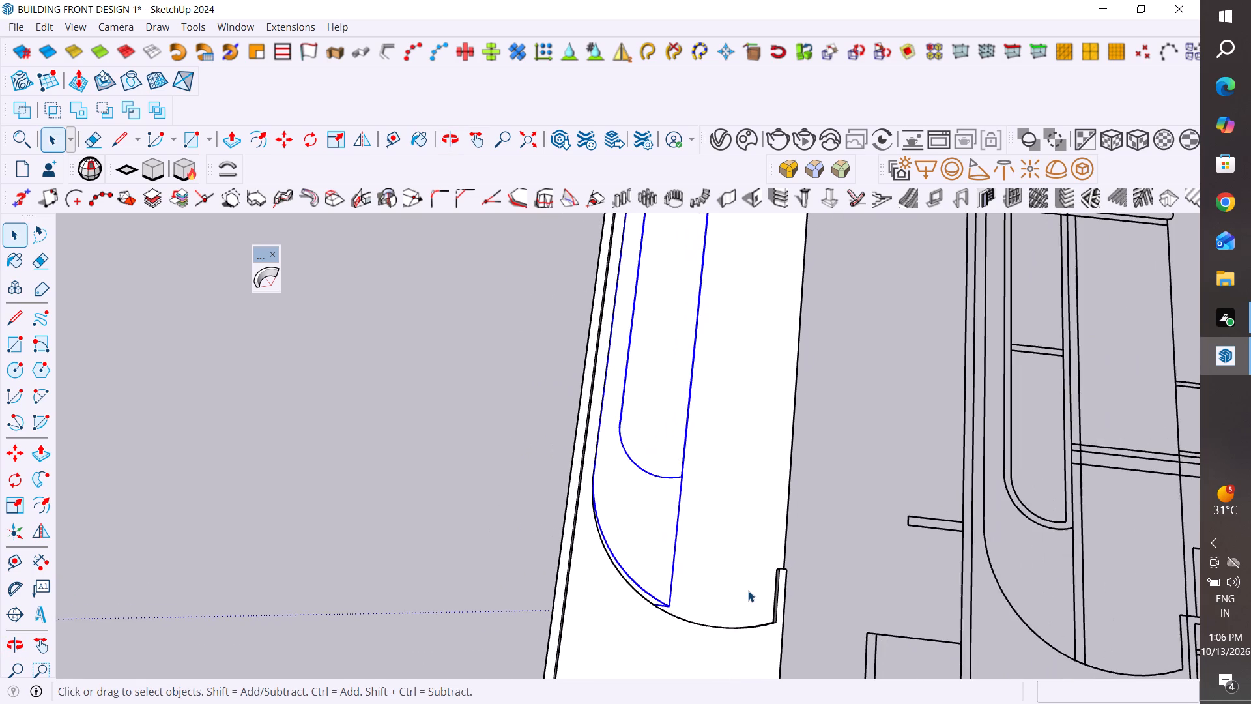
scroll(748, 591, down, 8)
middle_drag(748, 591, 812, 415)
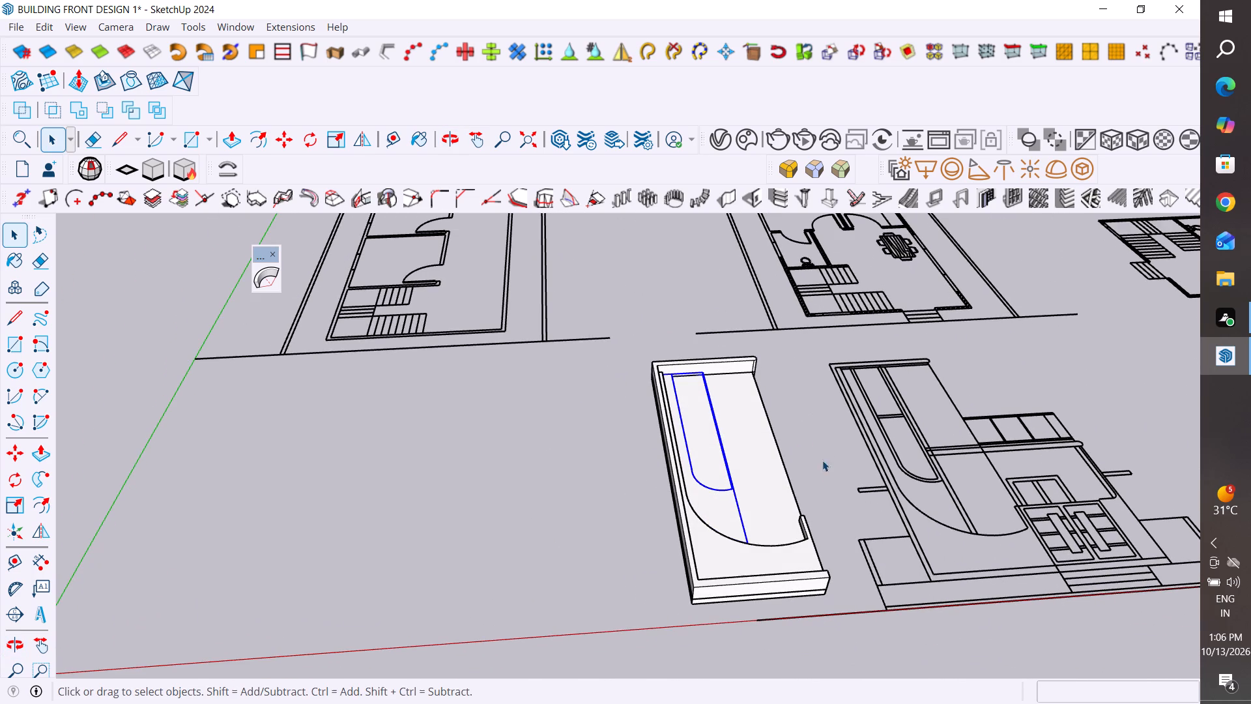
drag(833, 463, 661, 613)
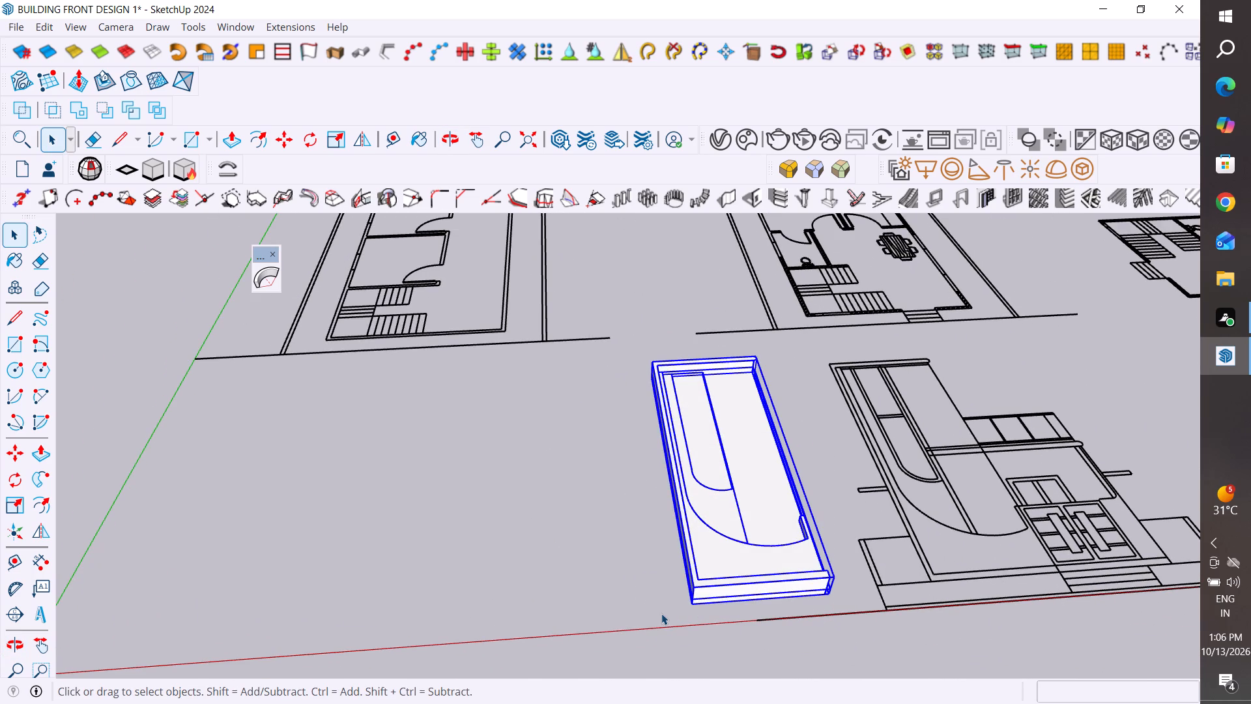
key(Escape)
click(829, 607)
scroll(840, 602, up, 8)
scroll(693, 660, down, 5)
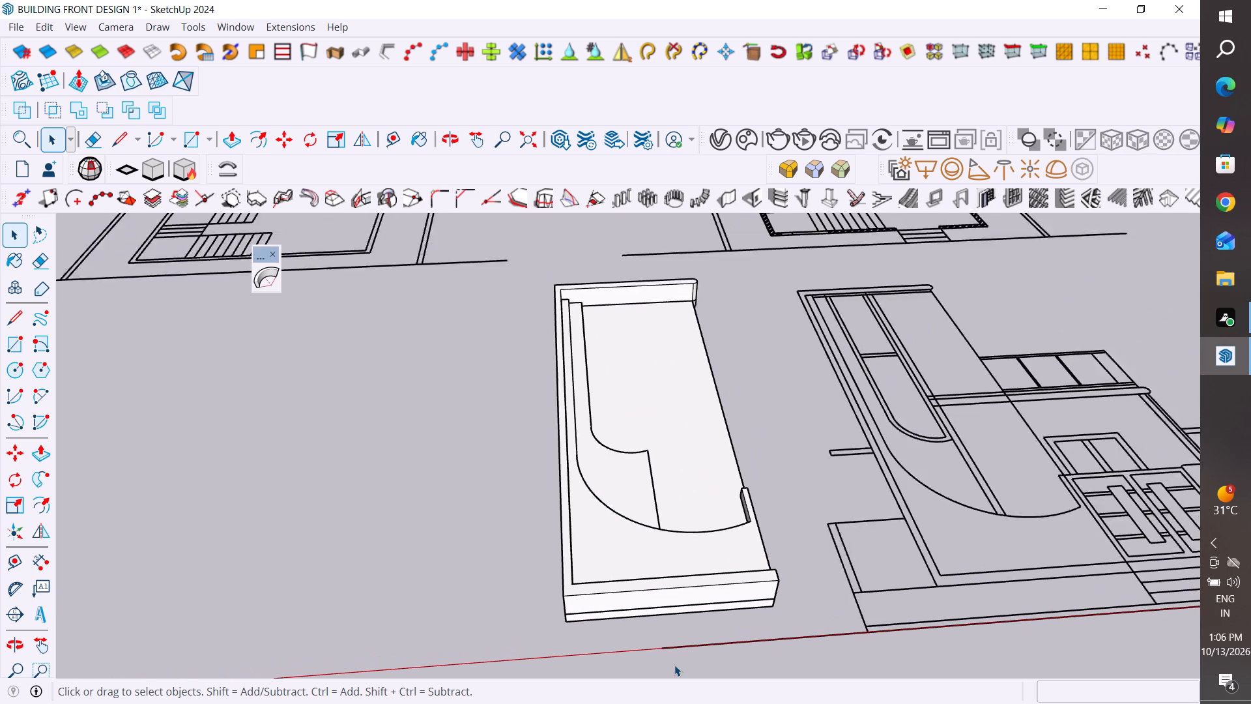
Move the smaller curved group by its lower tip about 4" onto the matching endpoint of the larger curved group on the slab.
middle_drag(749, 599, 770, 702)
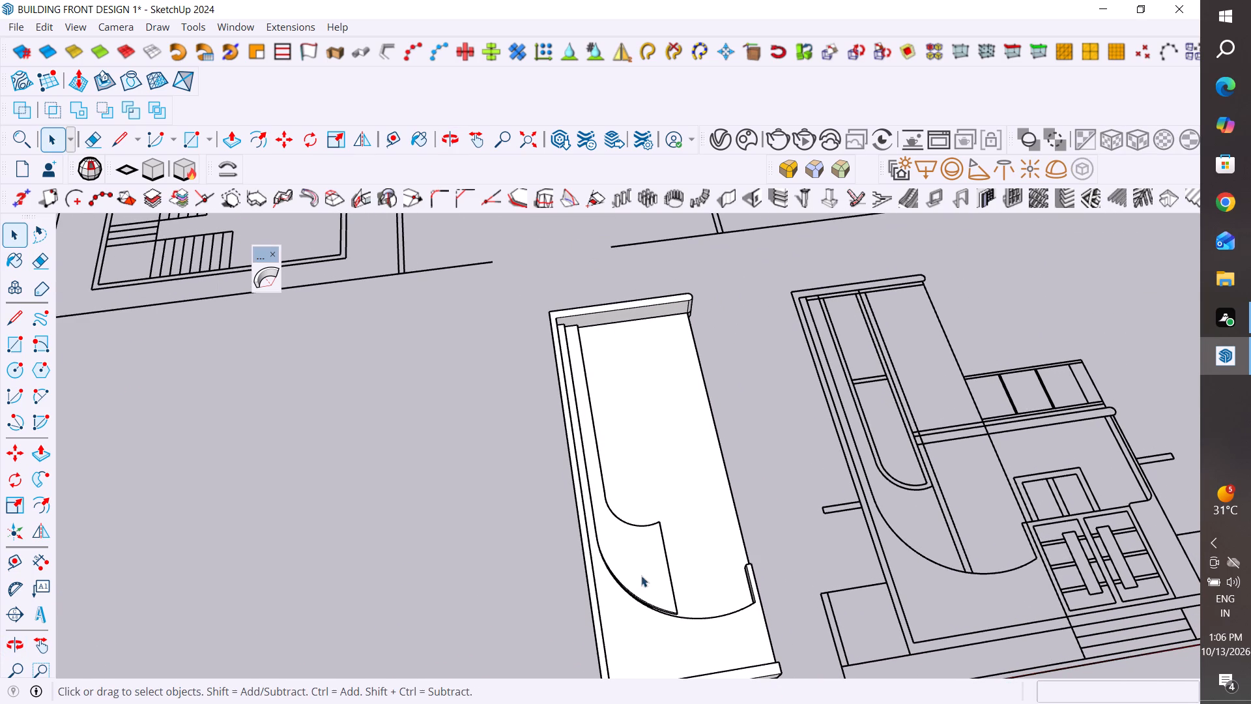
click(646, 557)
middle_drag(647, 557, 654, 677)
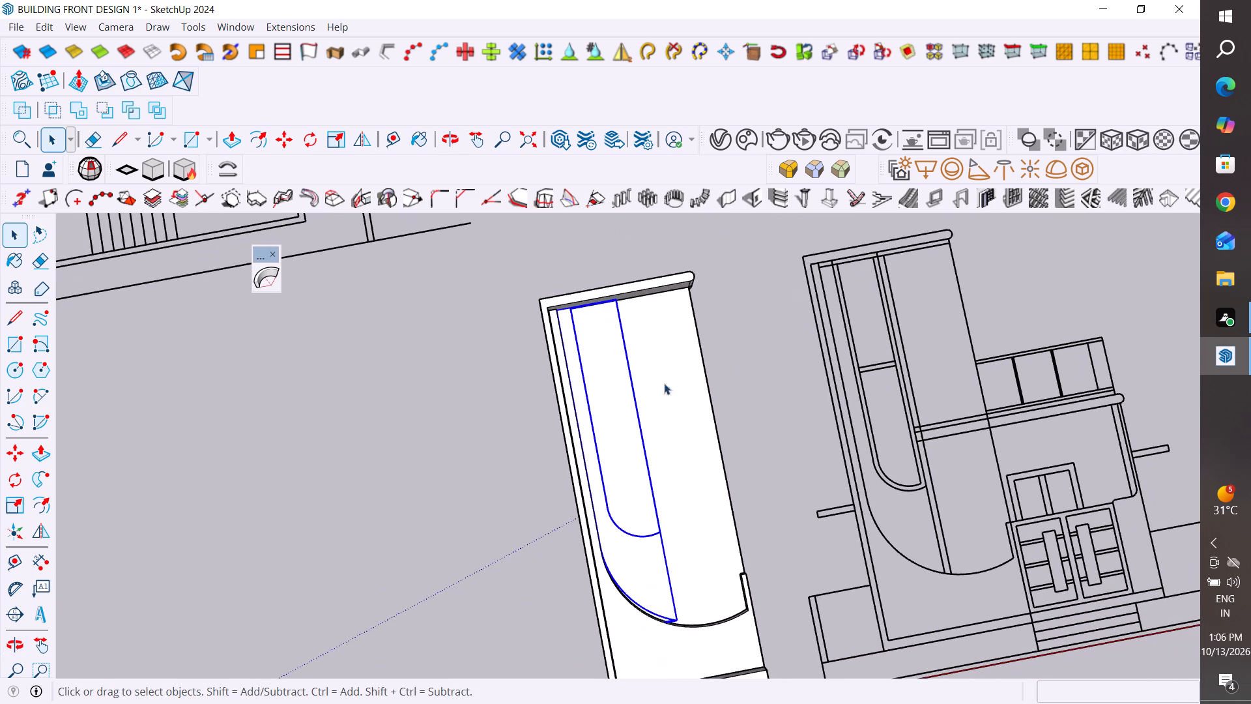
key(m)
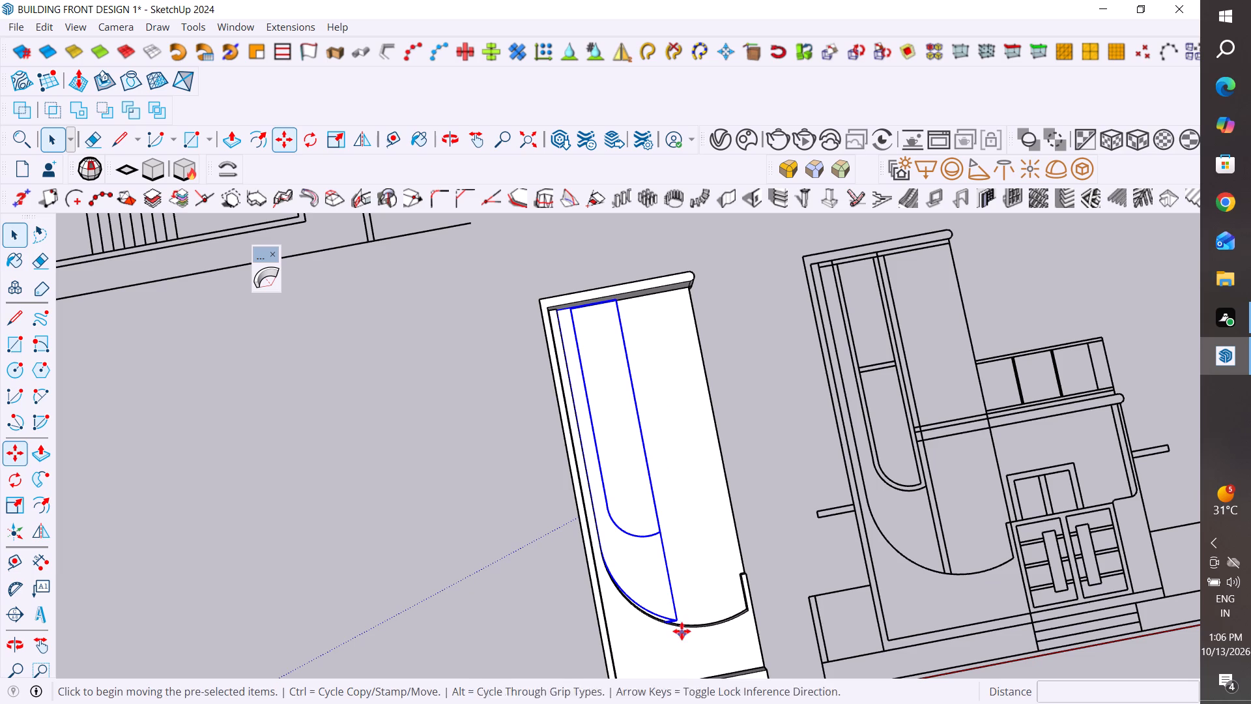
click(678, 618)
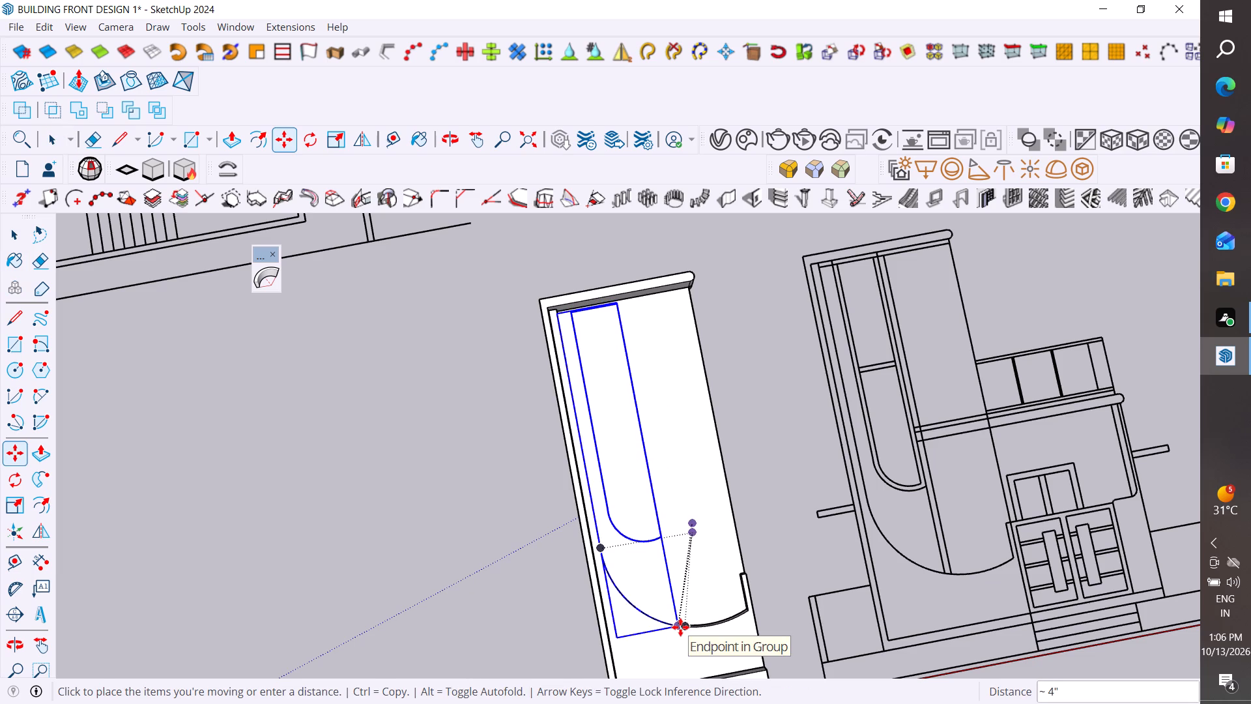
click(680, 627)
click(15, 224)
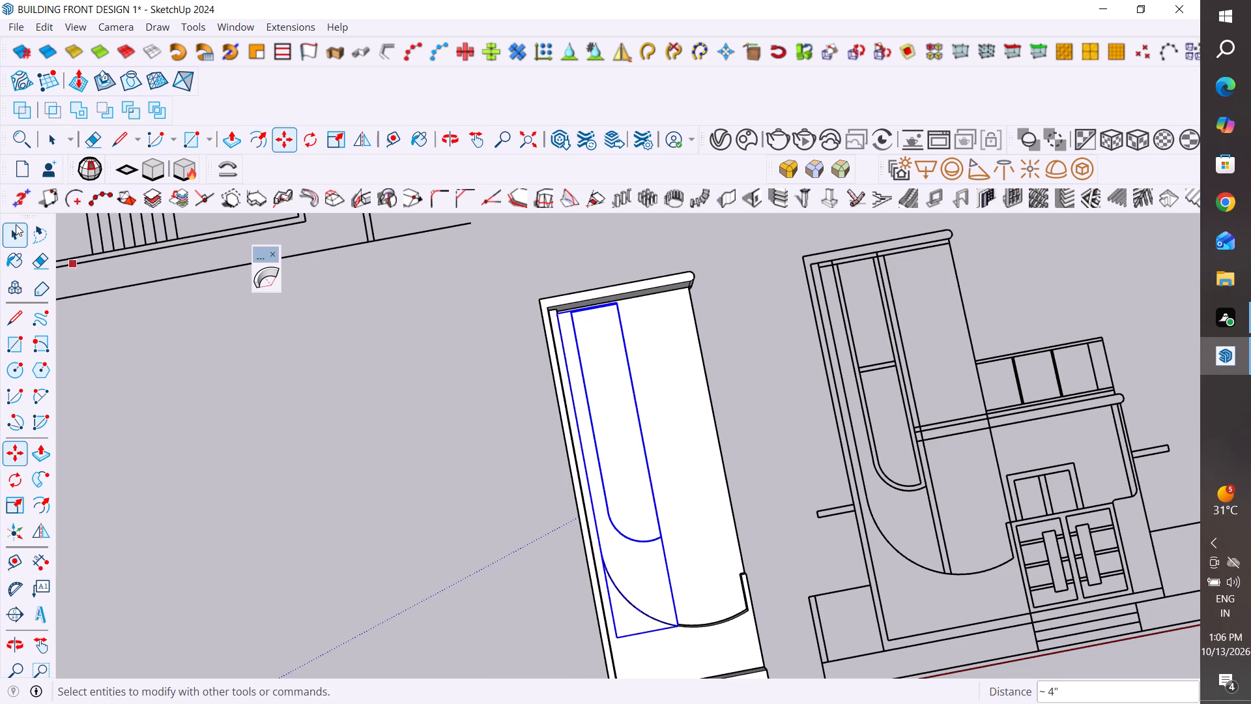
click(216, 395)
Examine the bordered slab with both curved groups against the front elevation from several angles.
scroll(519, 509, down, 3)
middle_drag(829, 618, 826, 632)
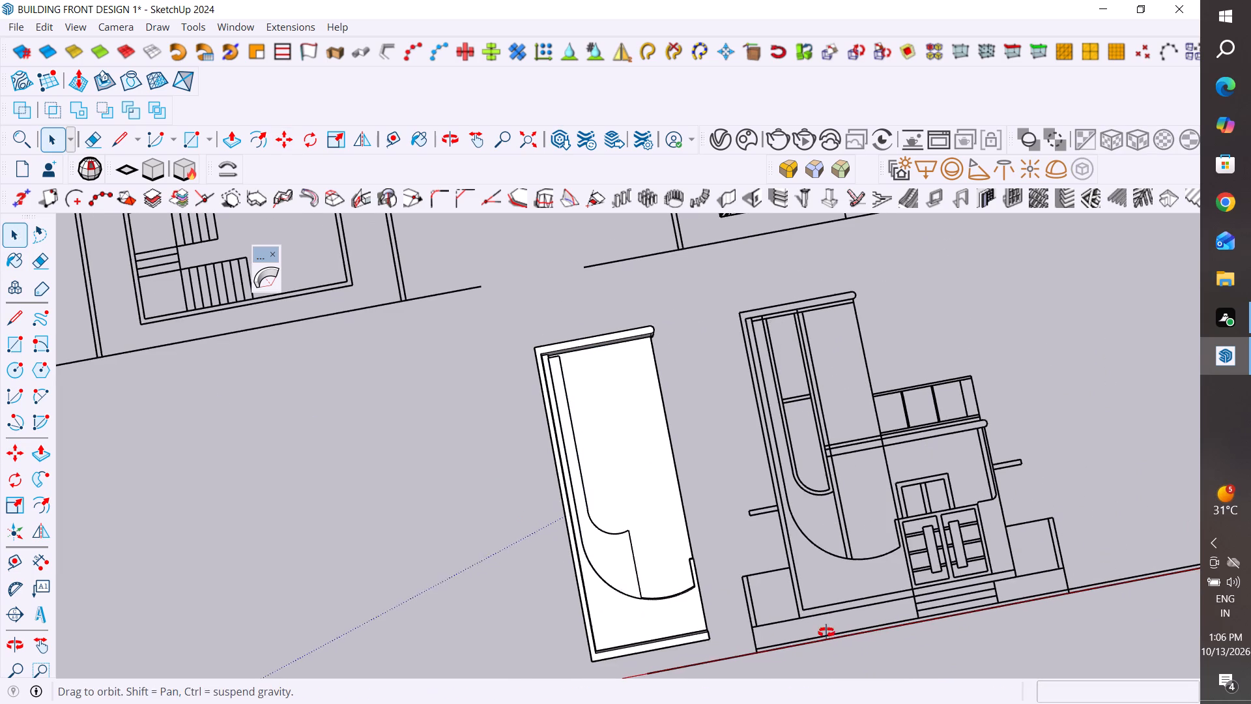
middle_drag(826, 632, 802, 658)
middle_drag(912, 574, 874, 578)
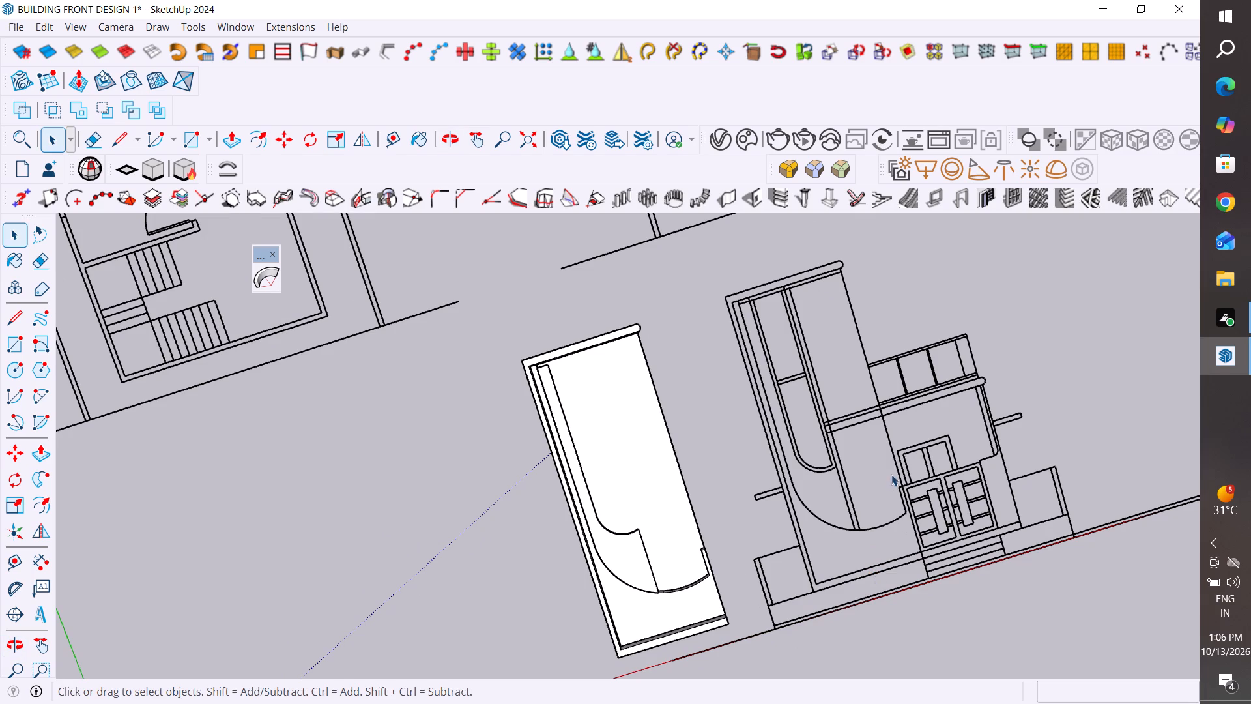
scroll(895, 472, up, 3)
scroll(648, 444, down, 5)
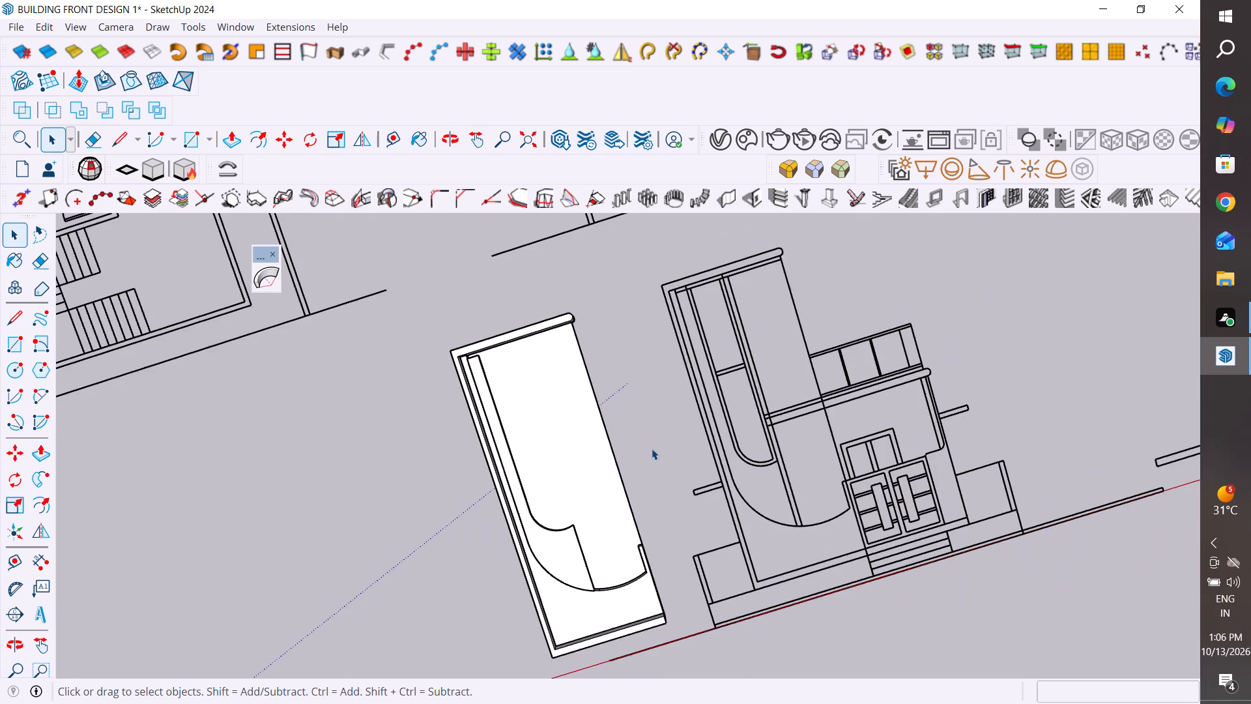
middle_drag(681, 609, 639, 384)
middle_drag(766, 689, 532, 535)
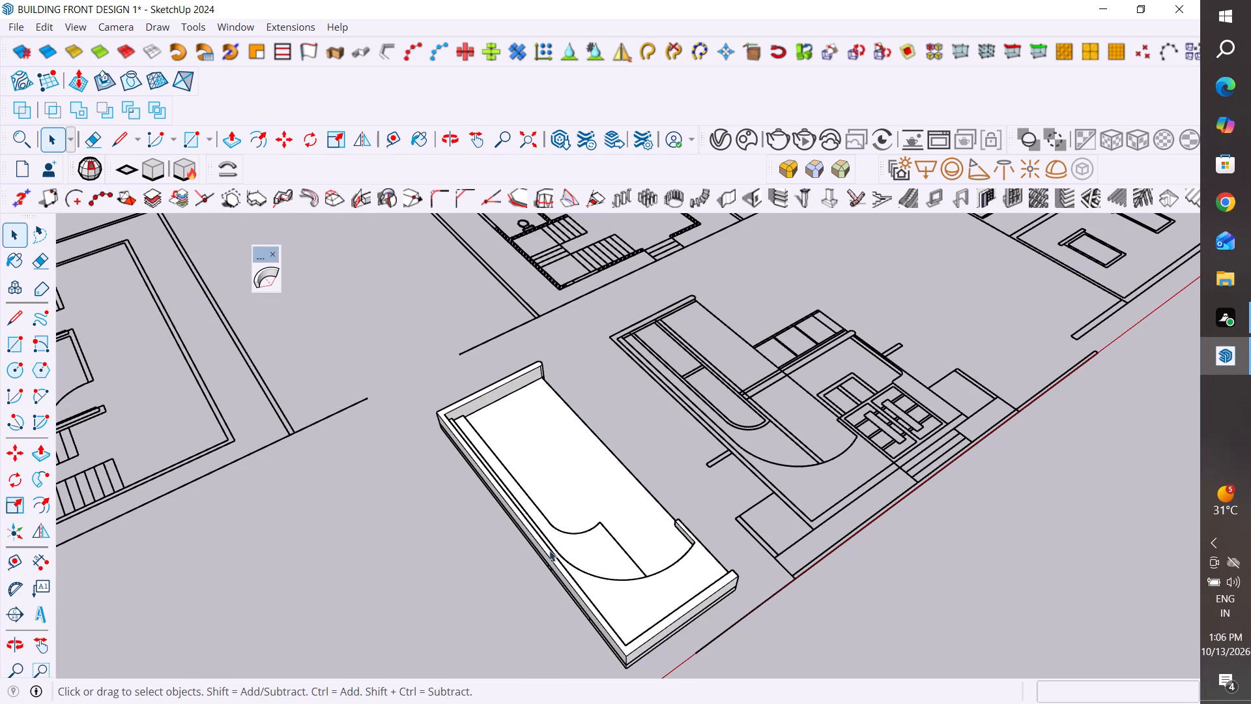
scroll(833, 599, down, 5)
middle_drag(852, 611, 632, 629)
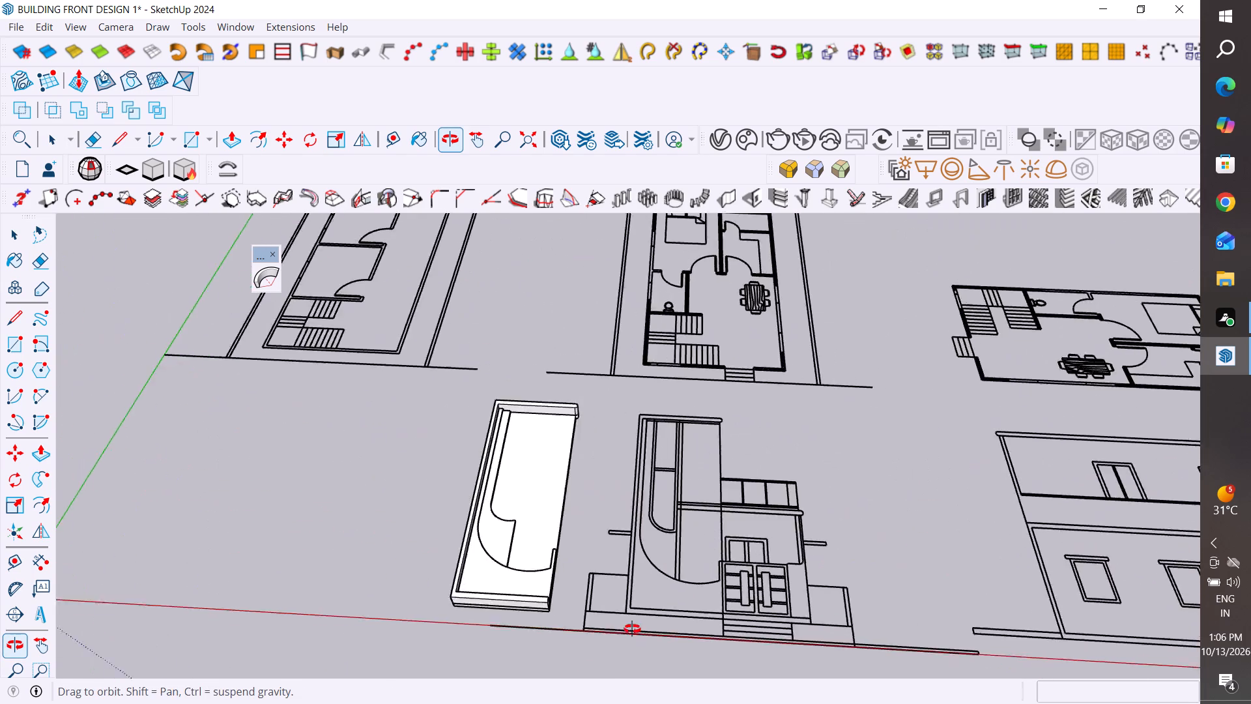
middle_drag(632, 629, 666, 638)
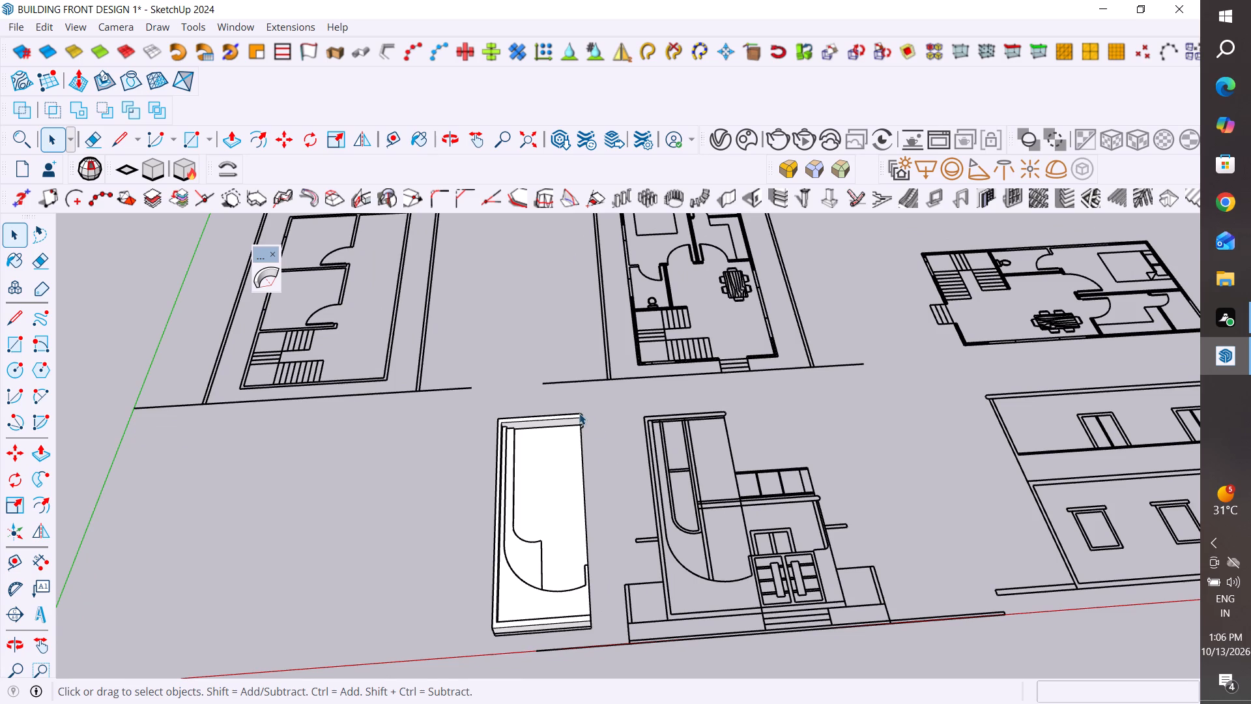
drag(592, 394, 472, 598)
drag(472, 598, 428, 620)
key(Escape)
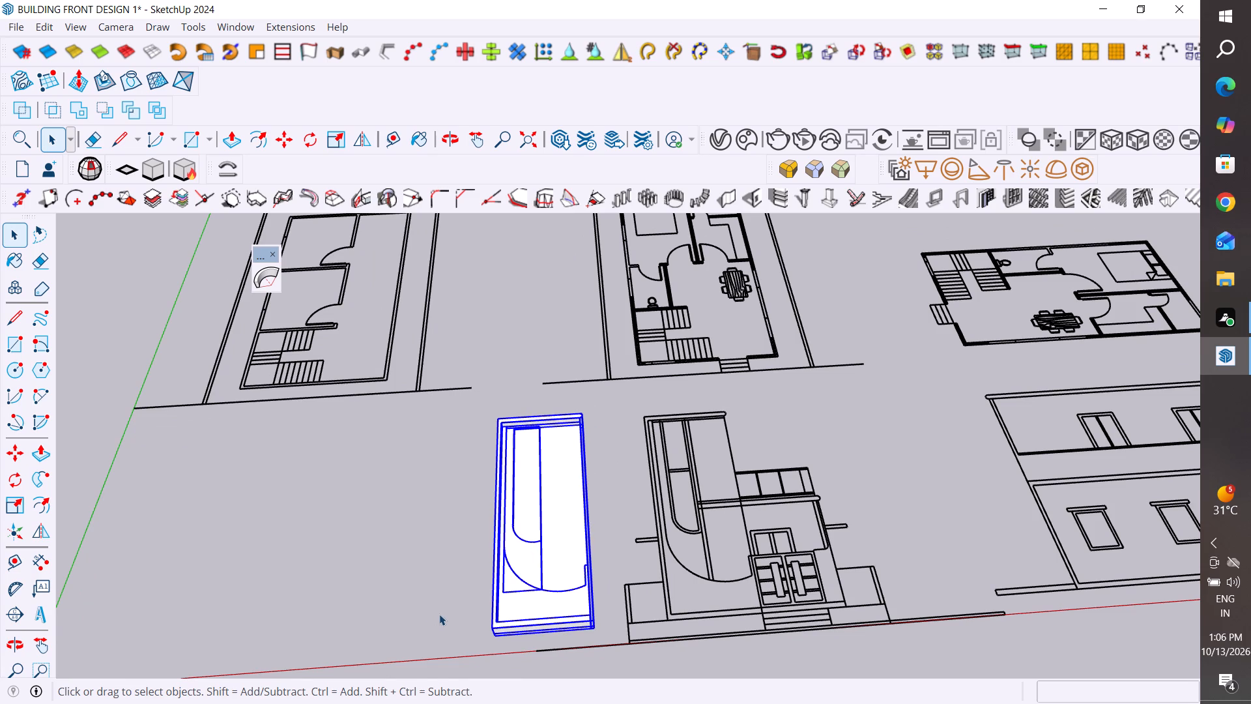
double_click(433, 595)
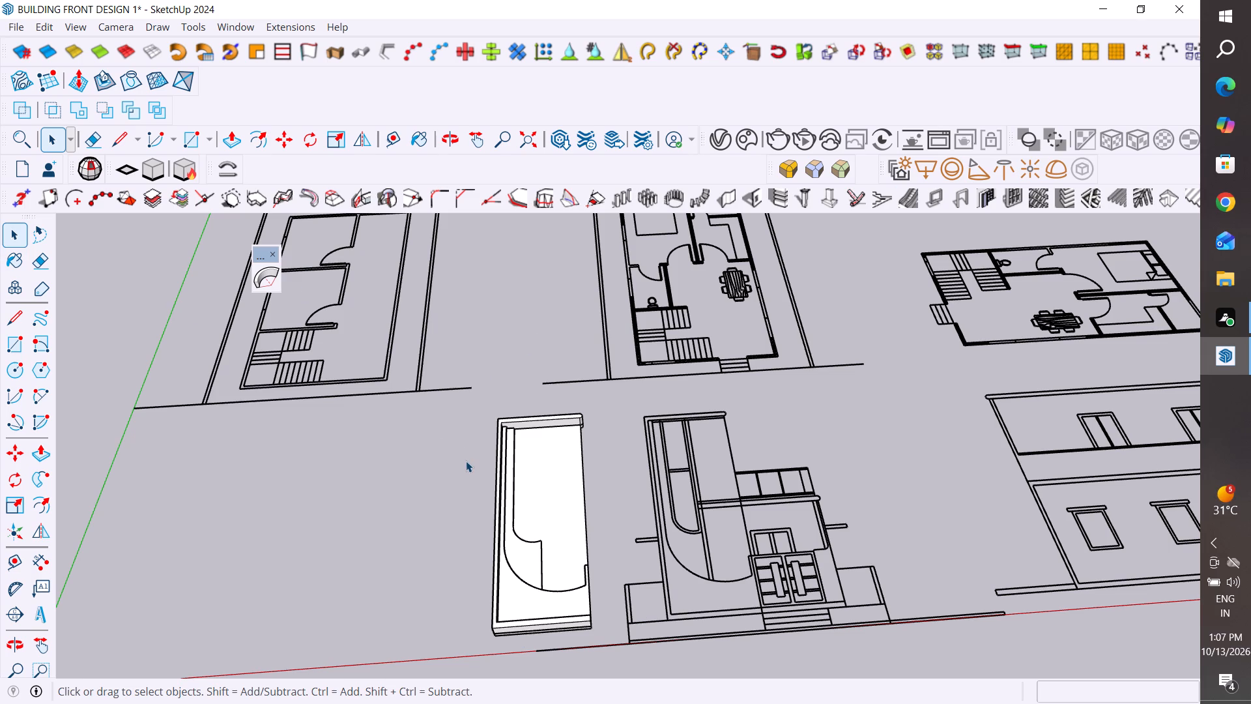
Examine the assembled facade slab alongside the surrounding floor plans and elevations, close up and in overview.
scroll(433, 437, down, 8)
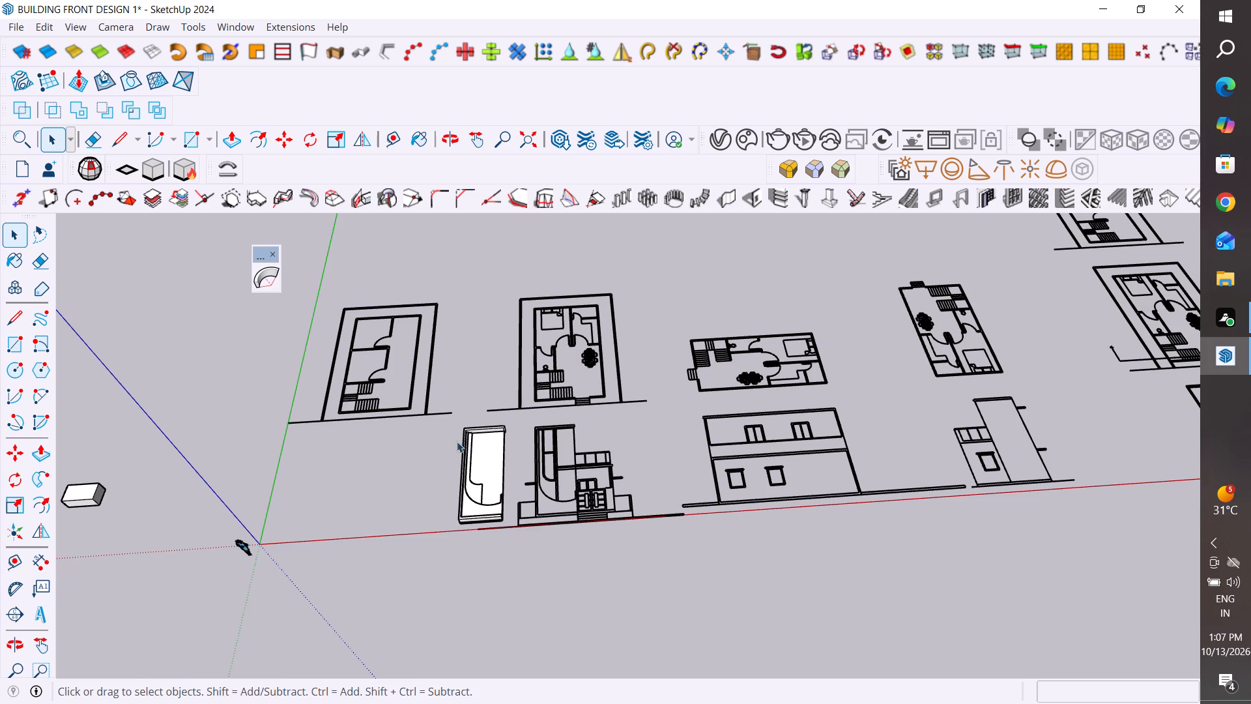
middle_drag(842, 483, 863, 387)
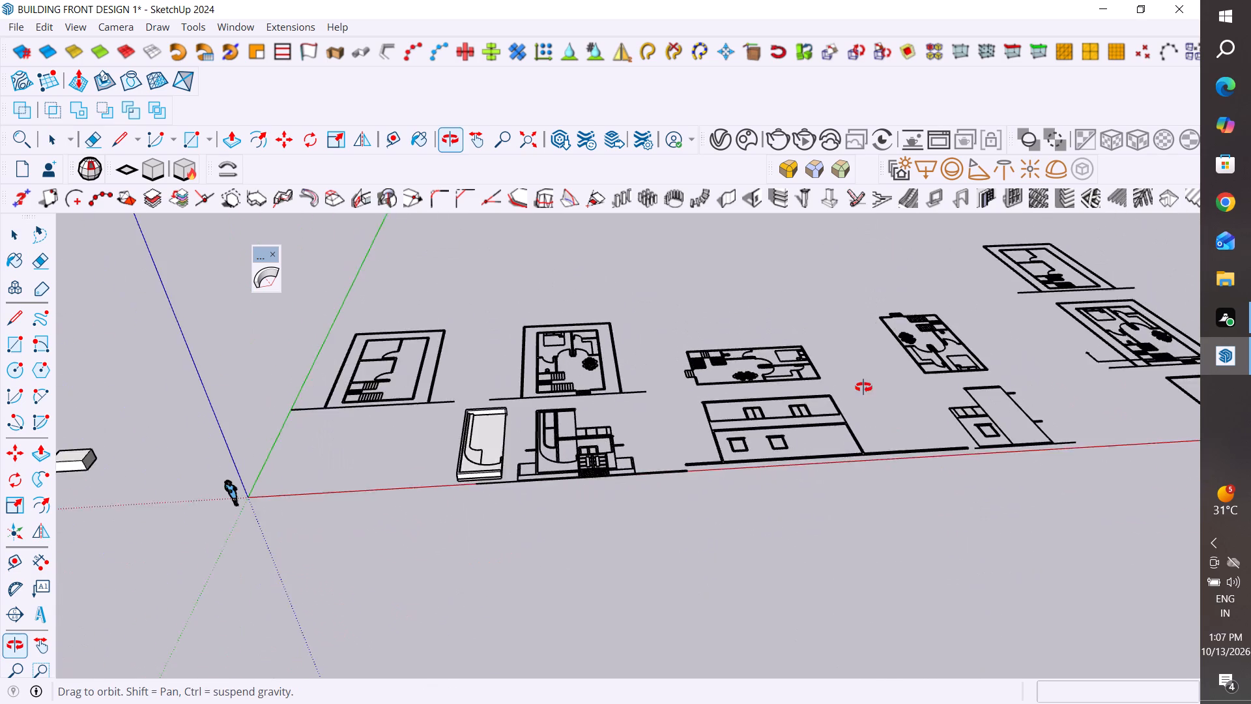
middle_drag(863, 387, 862, 551)
scroll(704, 592, down, 1)
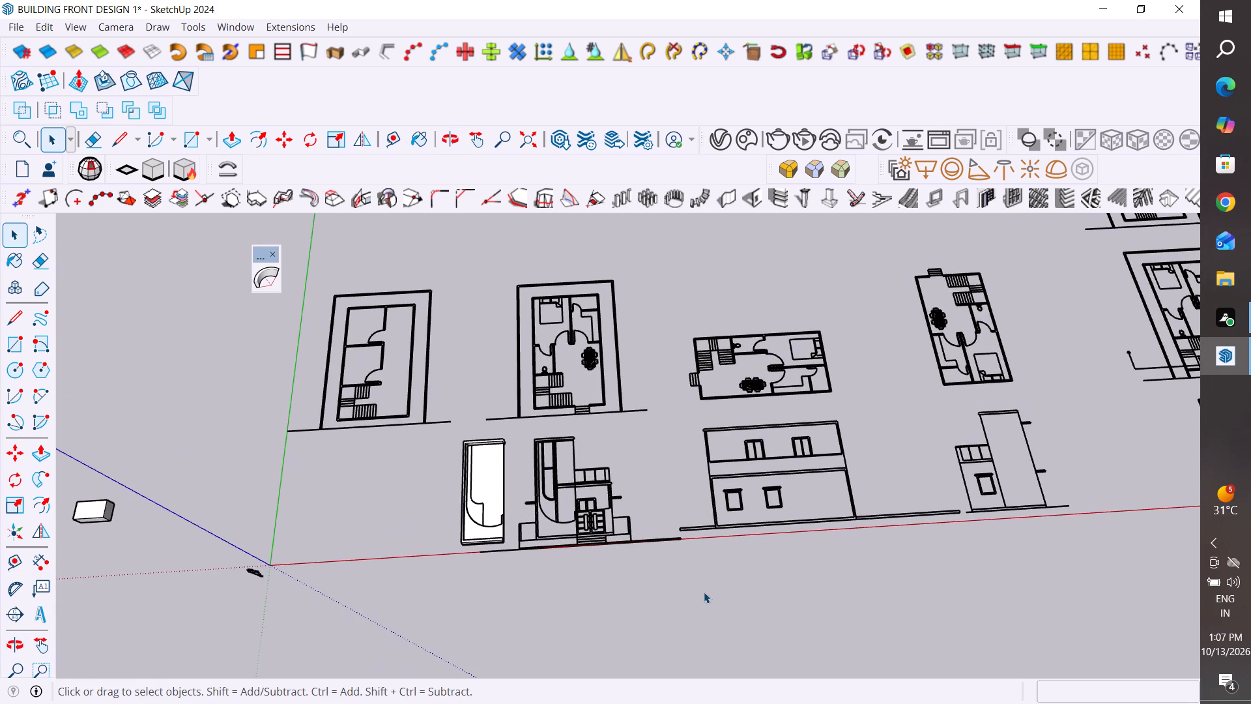
scroll(704, 592, down, 2)
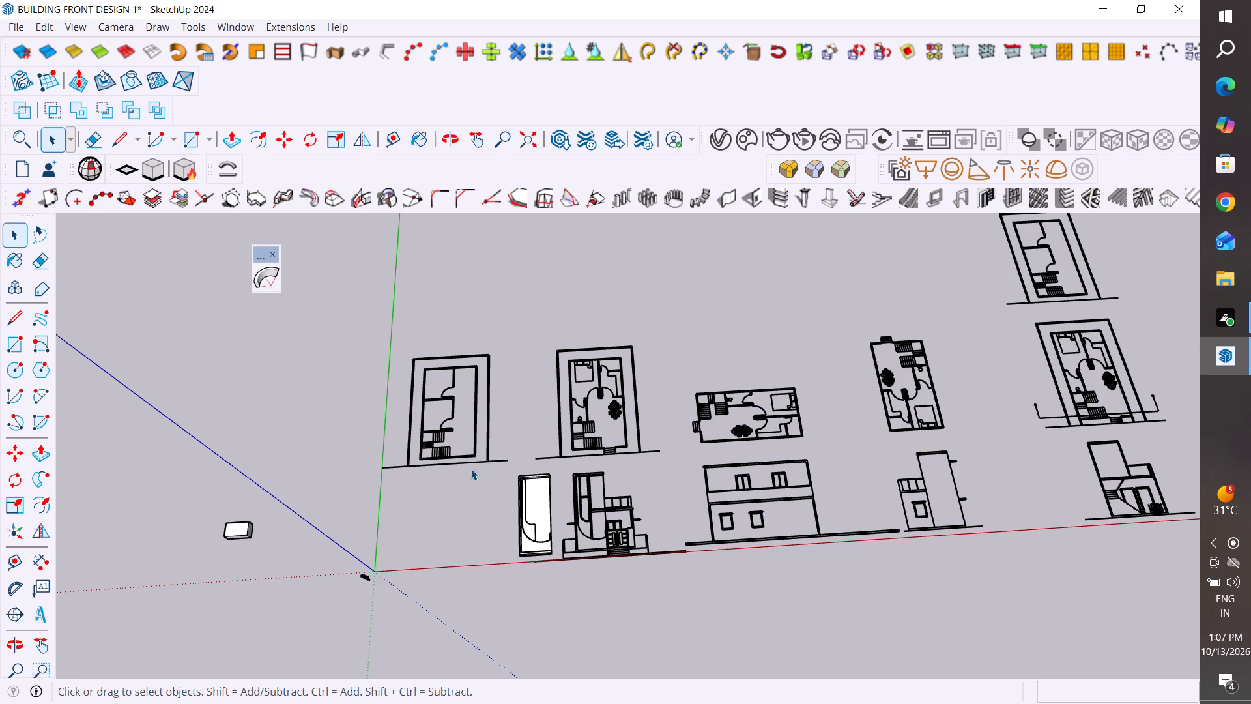
scroll(460, 446, up, 5)
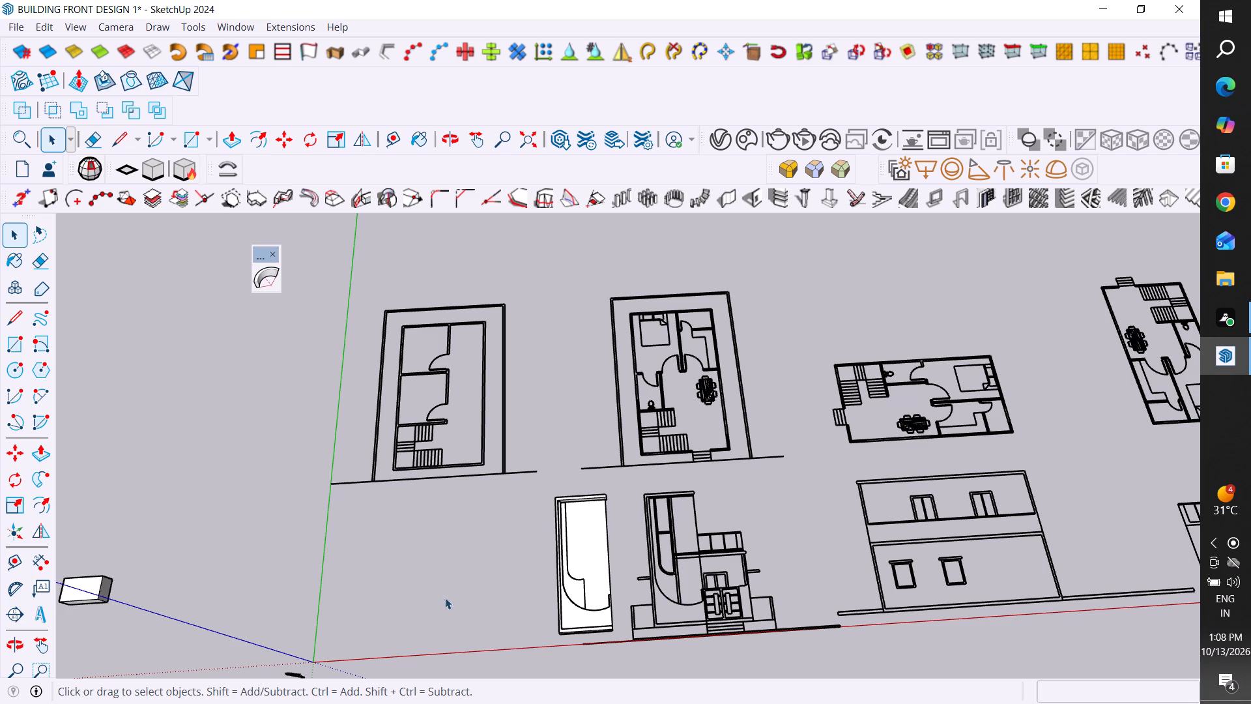
scroll(620, 636, up, 6)
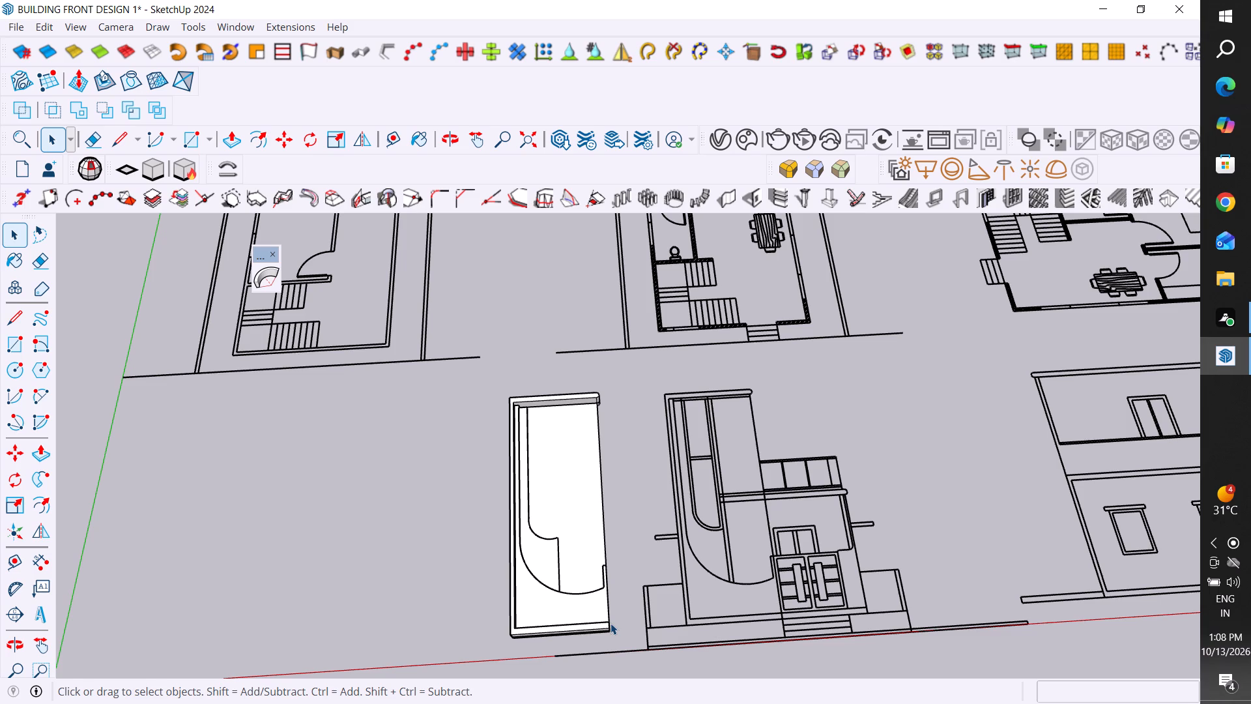
middle_drag(512, 564, 532, 441)
middle_drag(586, 493, 546, 587)
scroll(547, 609, up, 5)
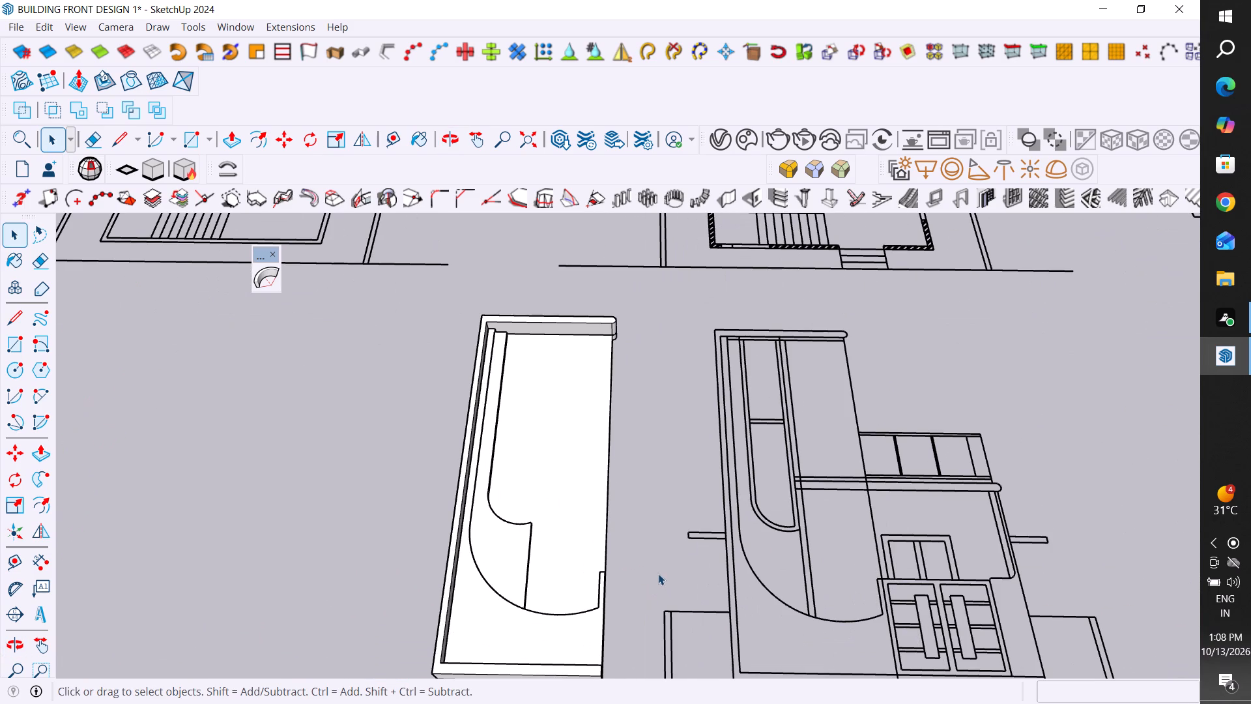
middle_drag(660, 576, 661, 563)
middle_drag(596, 541, 601, 555)
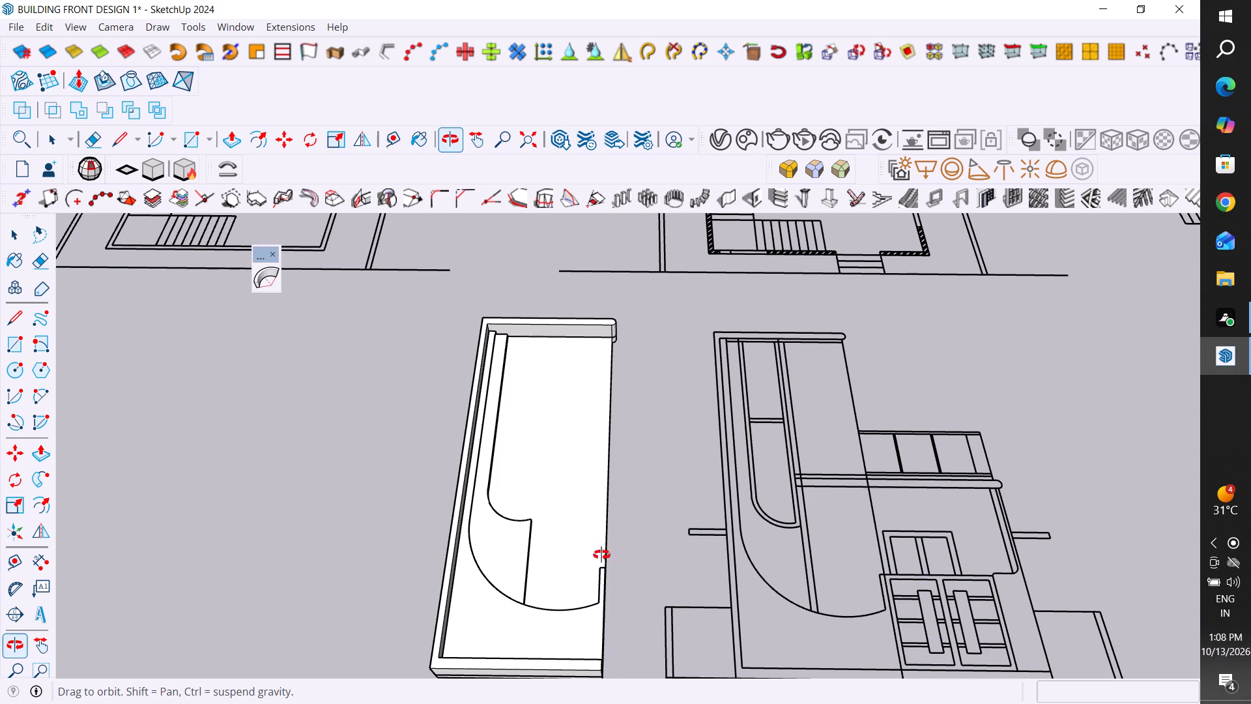
middle_drag(601, 555, 605, 629)
scroll(719, 411, down, 7)
scroll(649, 443, down, 3)
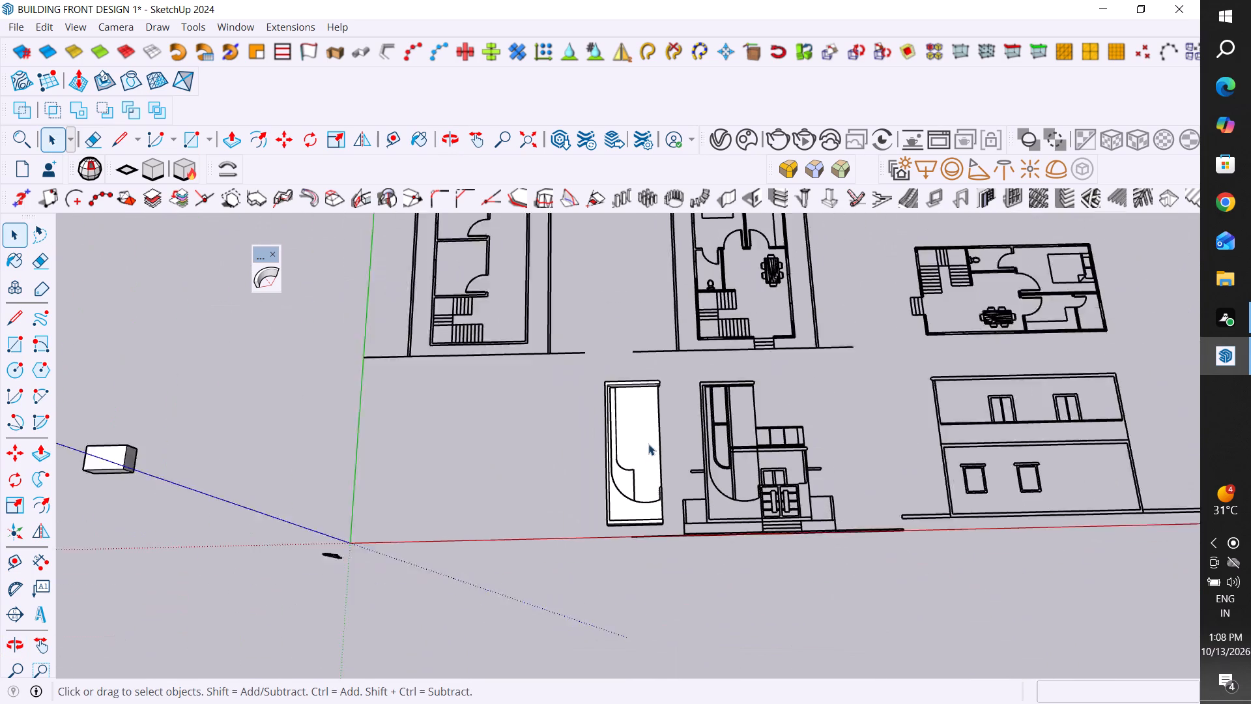
scroll(648, 444, down, 2)
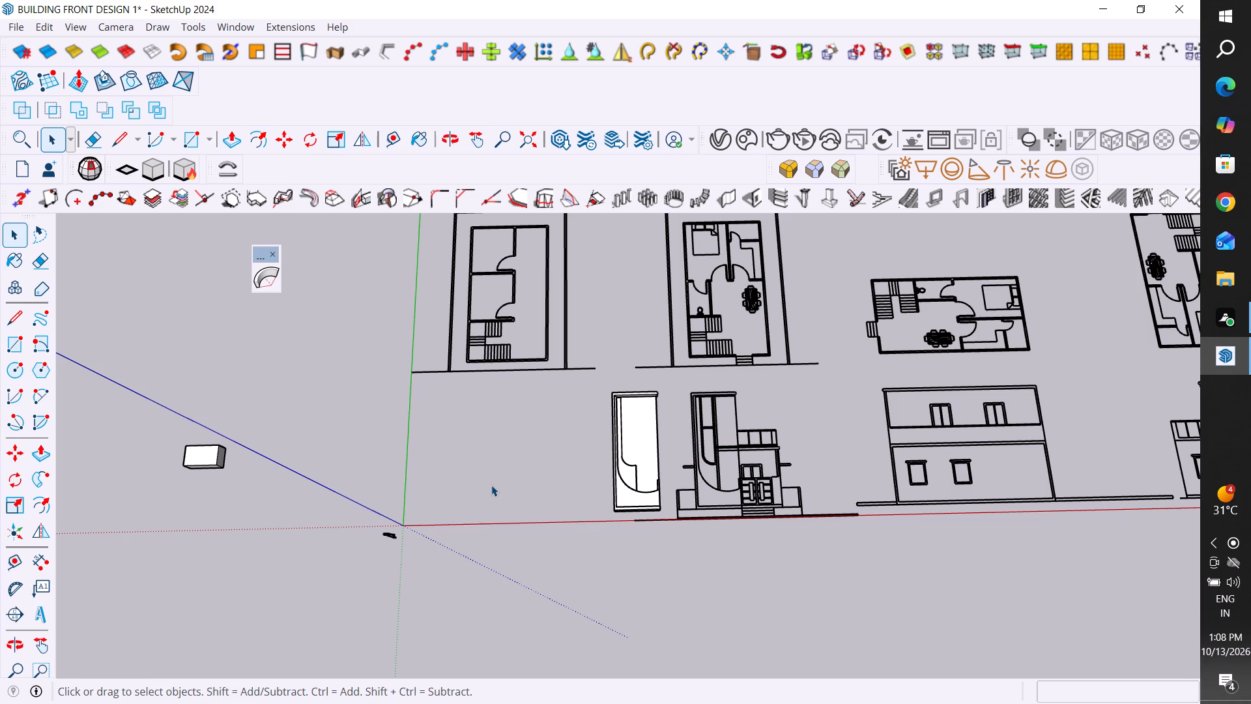
scroll(376, 524, down, 5)
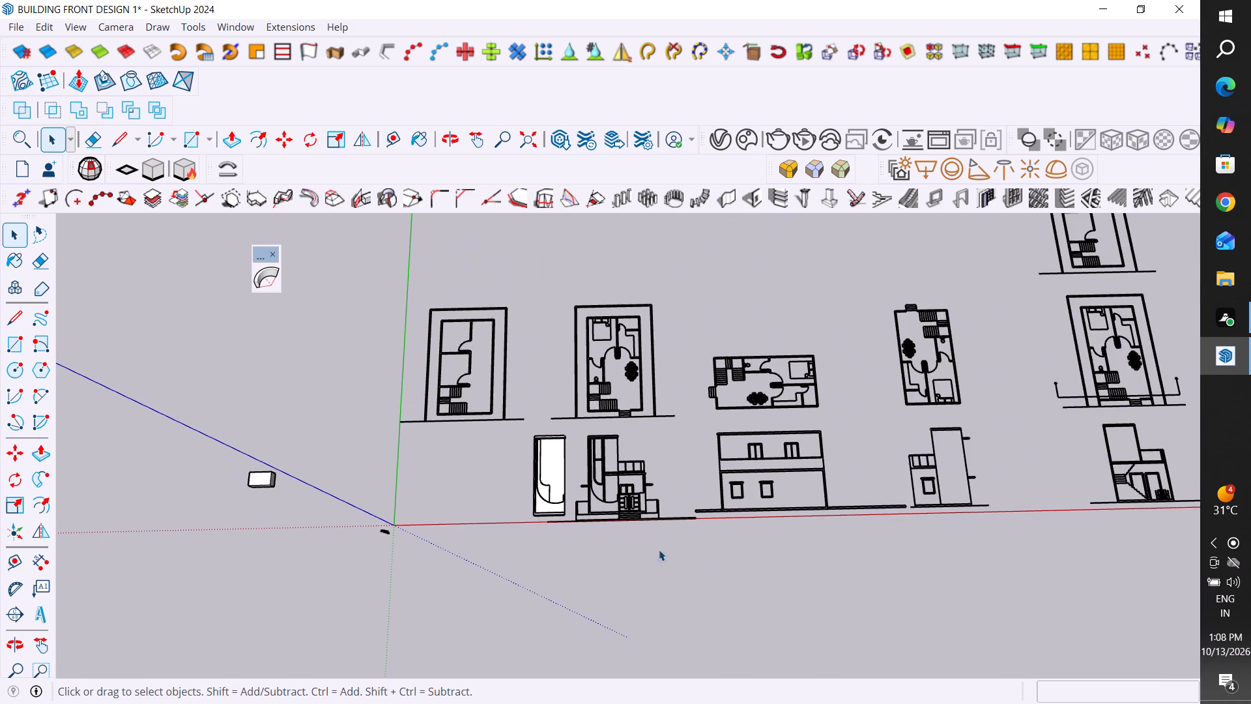
scroll(522, 592, down, 5)
scroll(930, 571, up, 5)
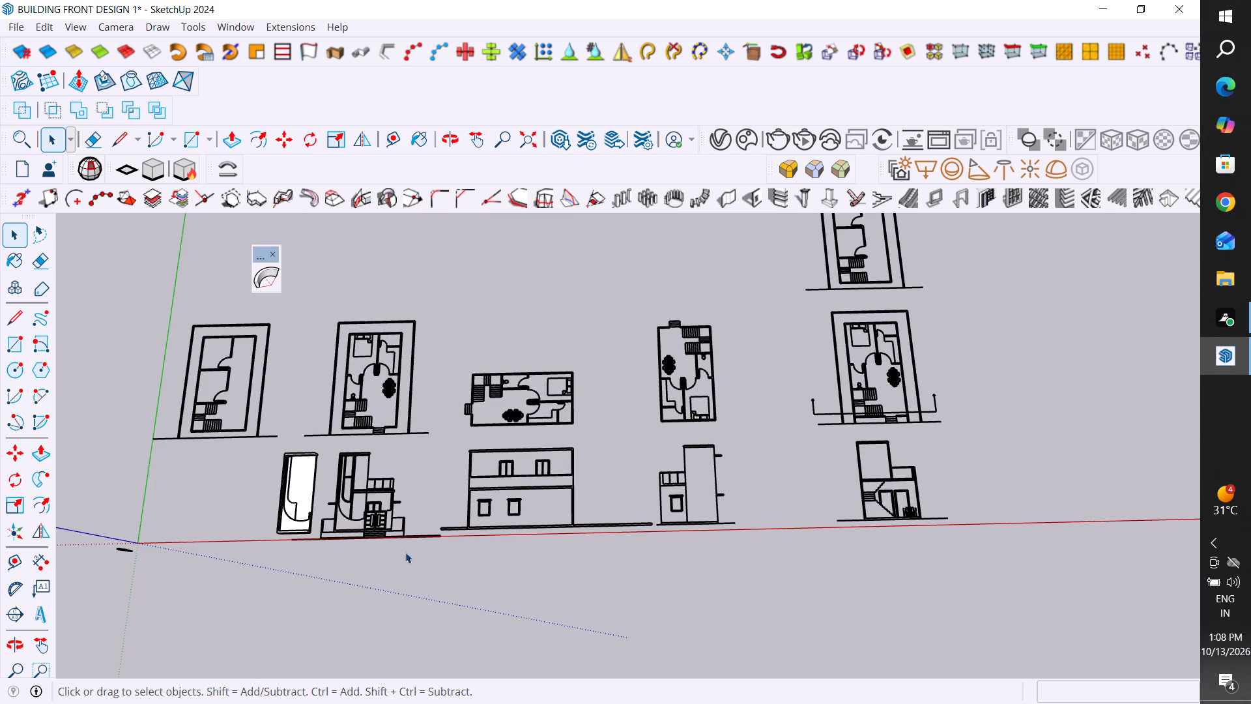
scroll(276, 551, up, 8)
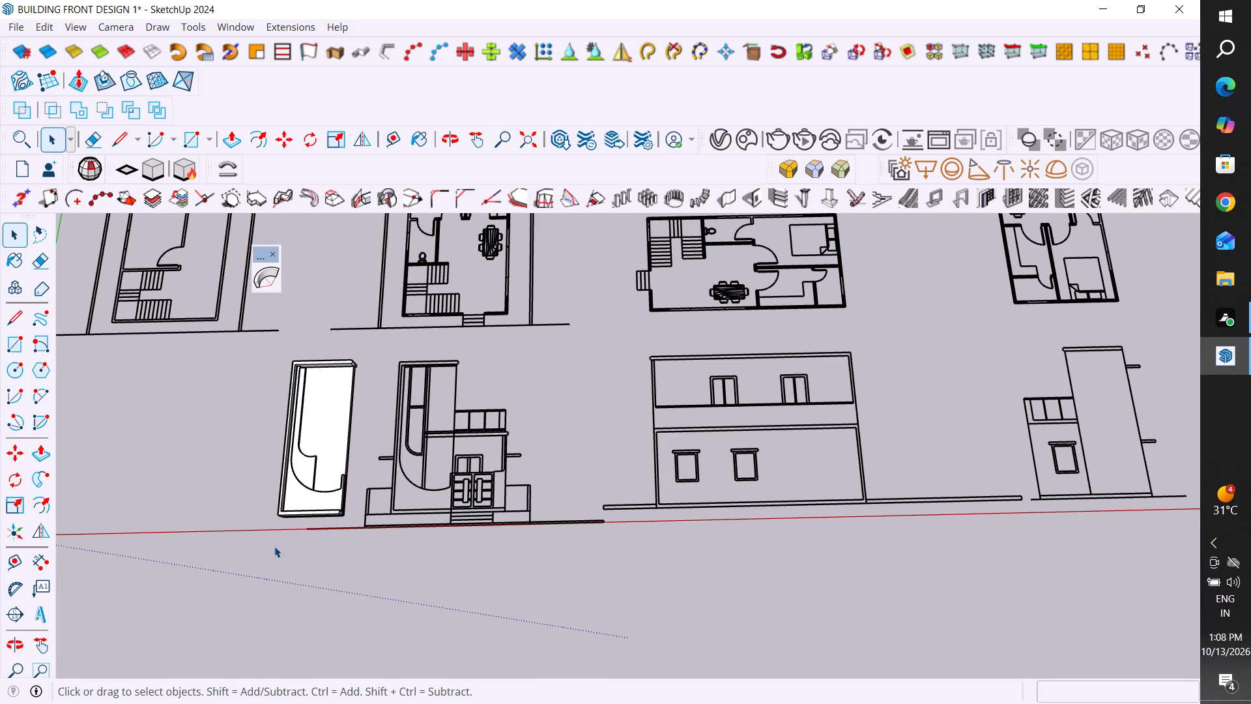
scroll(689, 531, down, 5)
scroll(832, 563, down, 2)
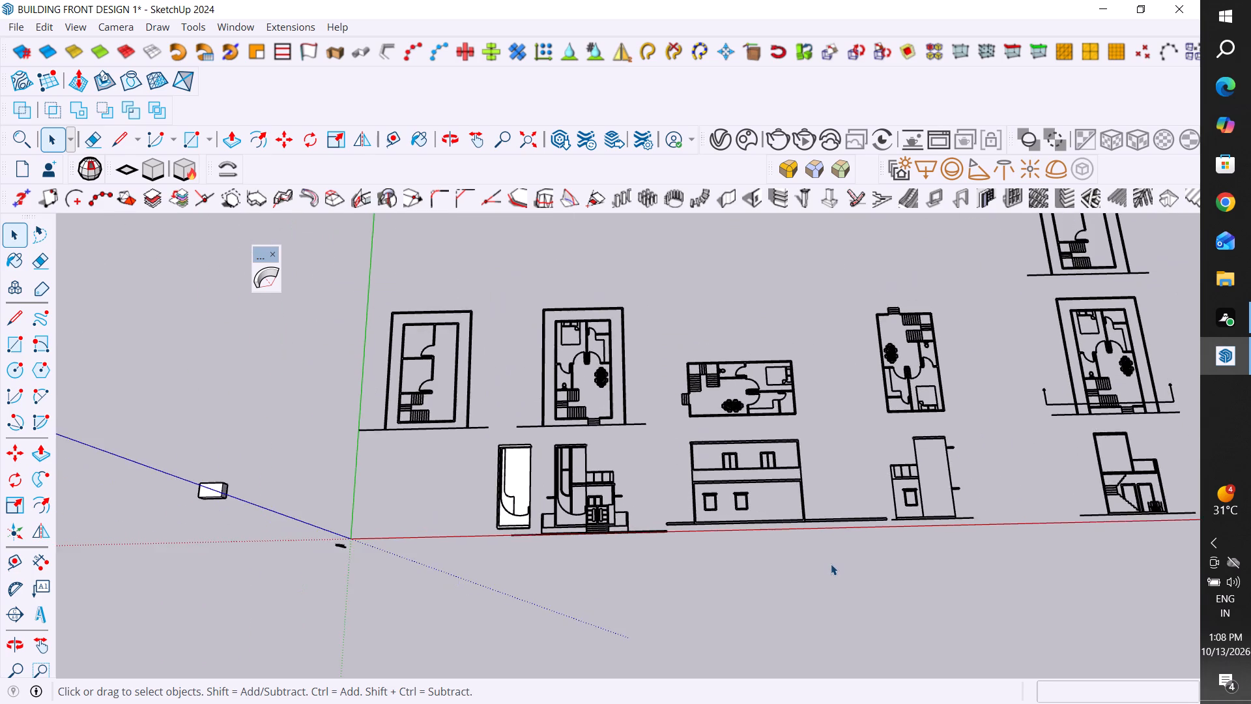
scroll(831, 564, down, 1)
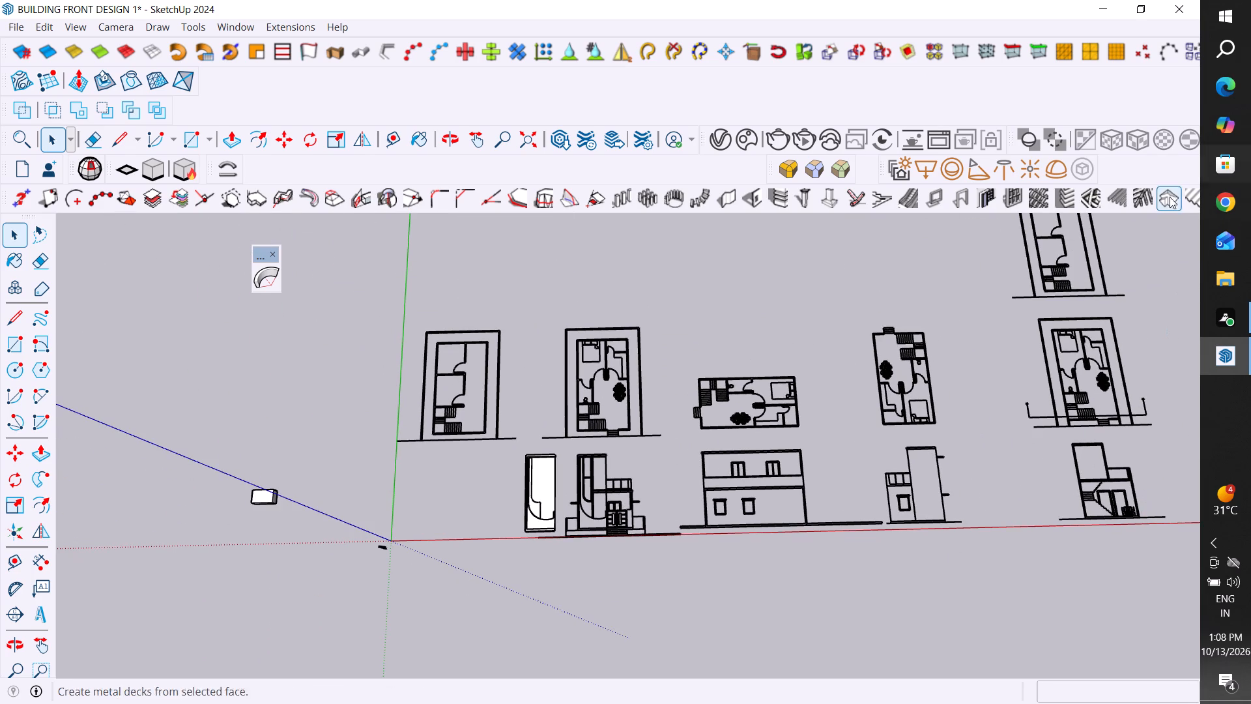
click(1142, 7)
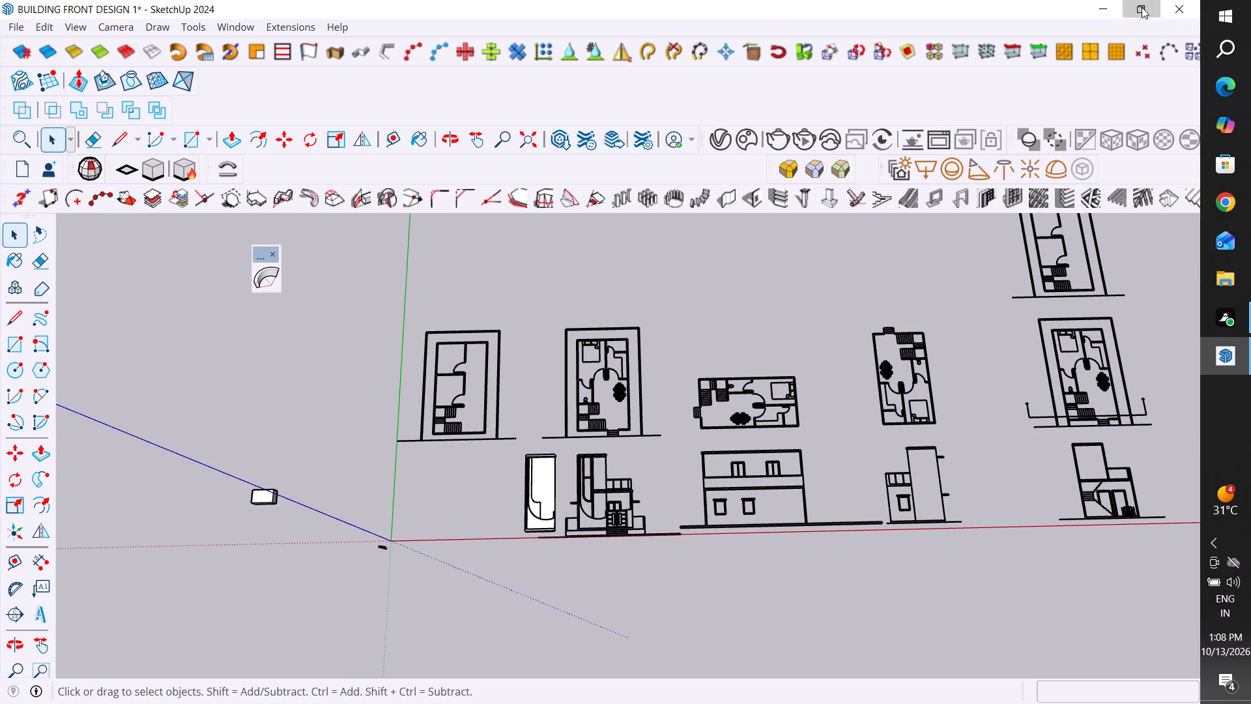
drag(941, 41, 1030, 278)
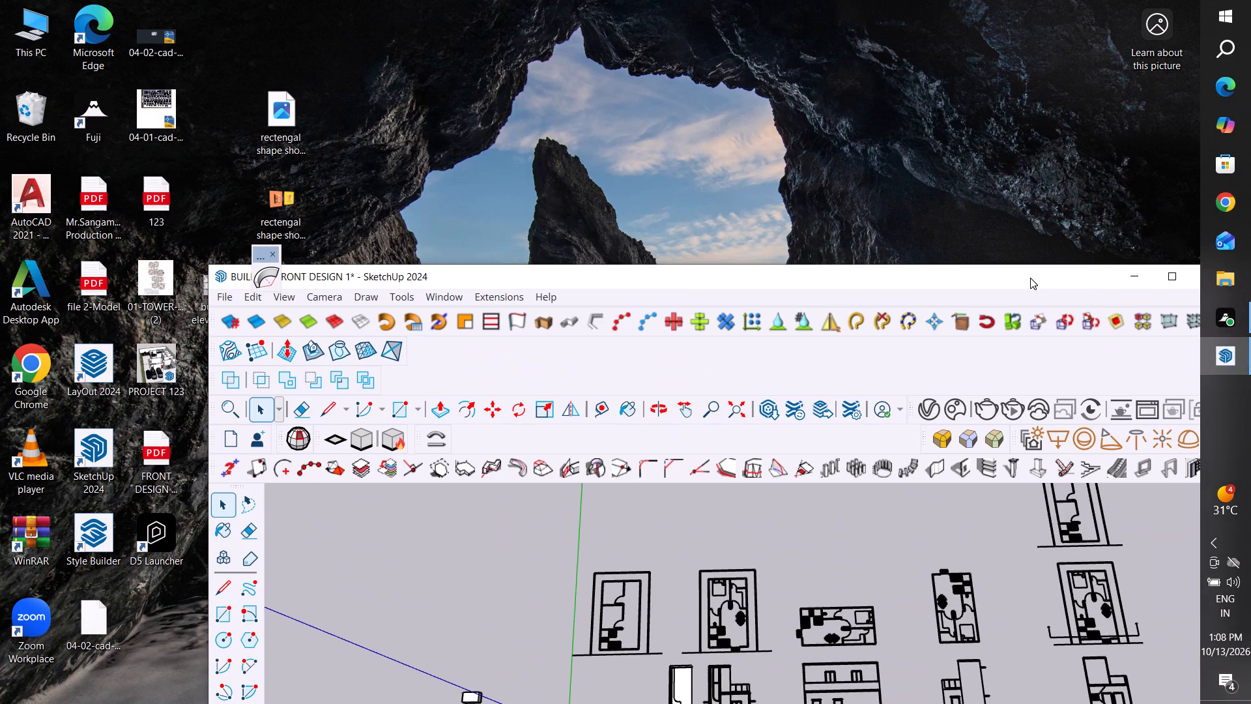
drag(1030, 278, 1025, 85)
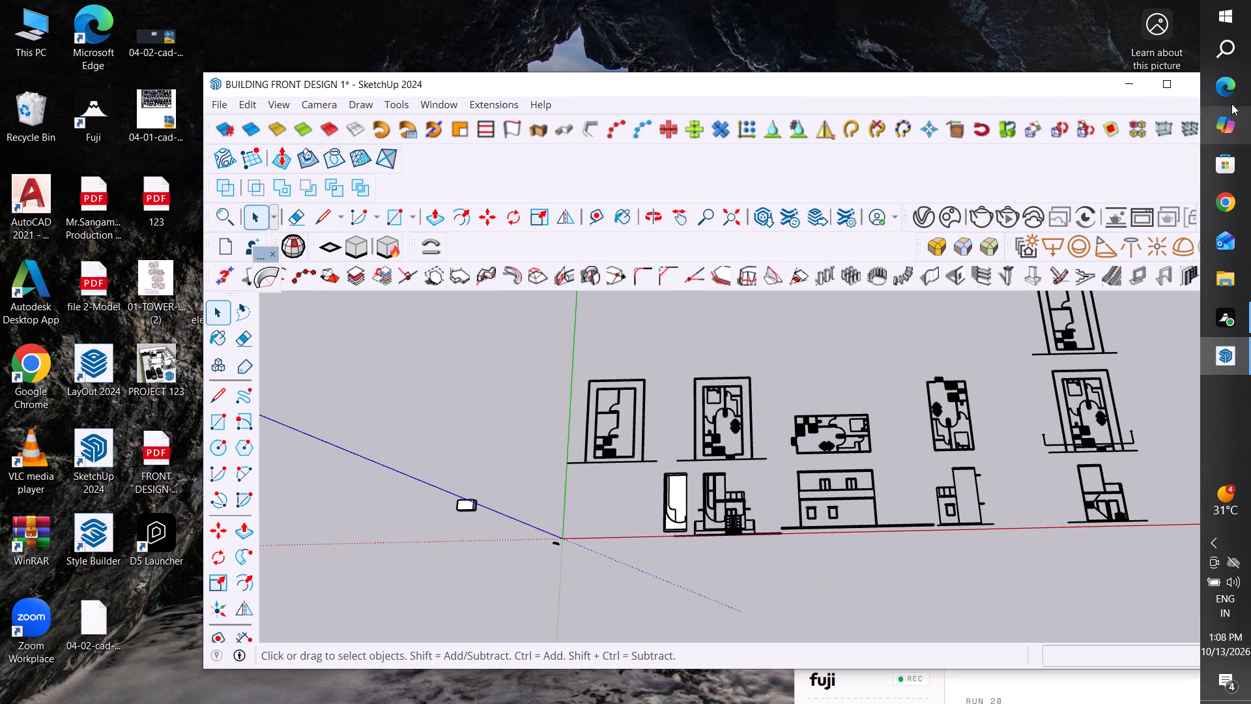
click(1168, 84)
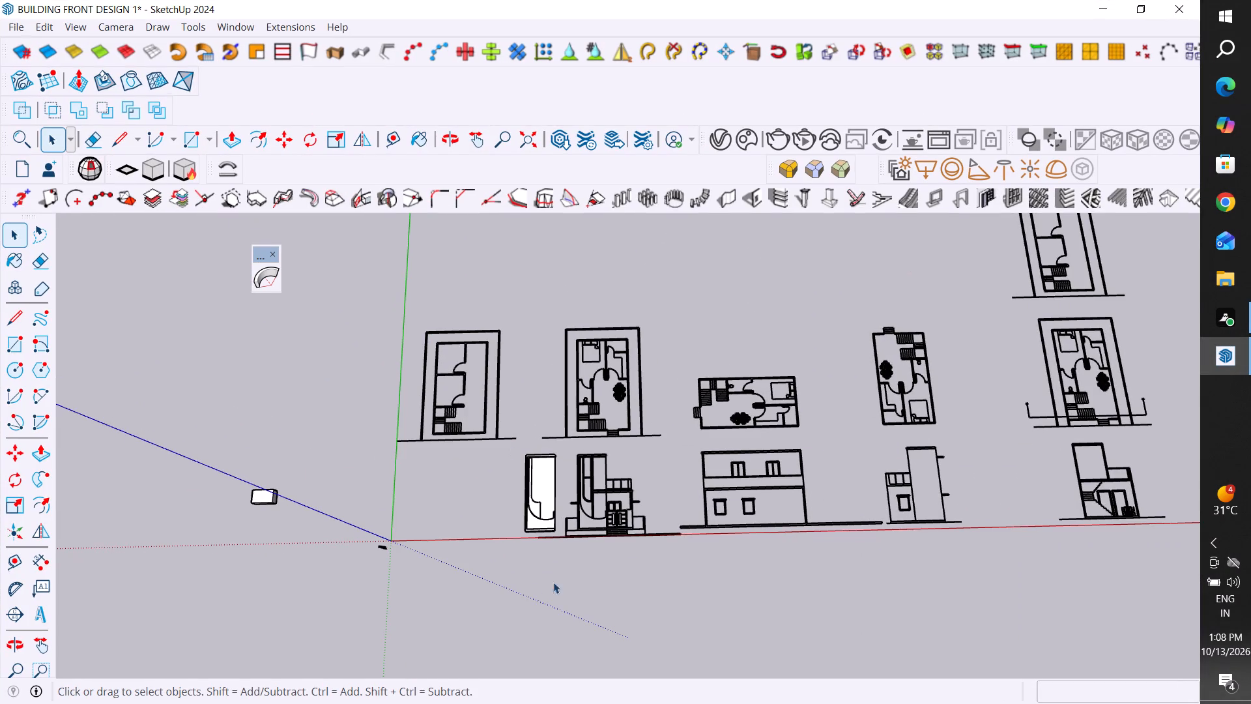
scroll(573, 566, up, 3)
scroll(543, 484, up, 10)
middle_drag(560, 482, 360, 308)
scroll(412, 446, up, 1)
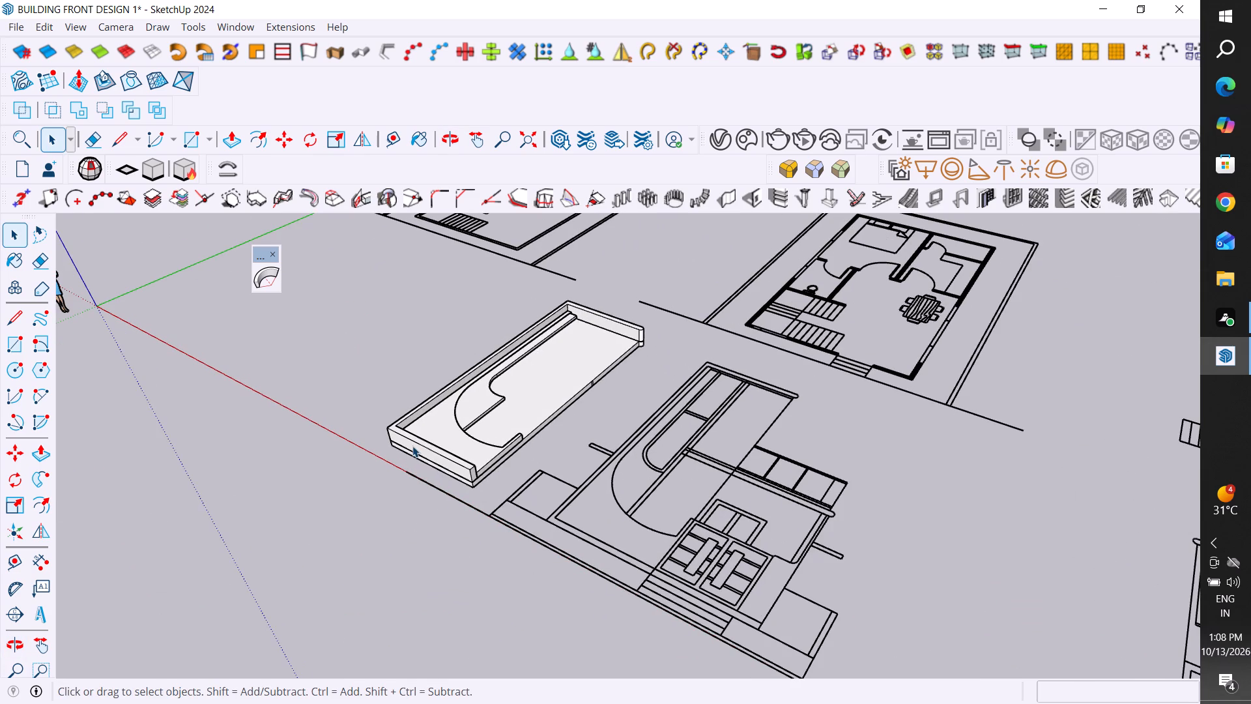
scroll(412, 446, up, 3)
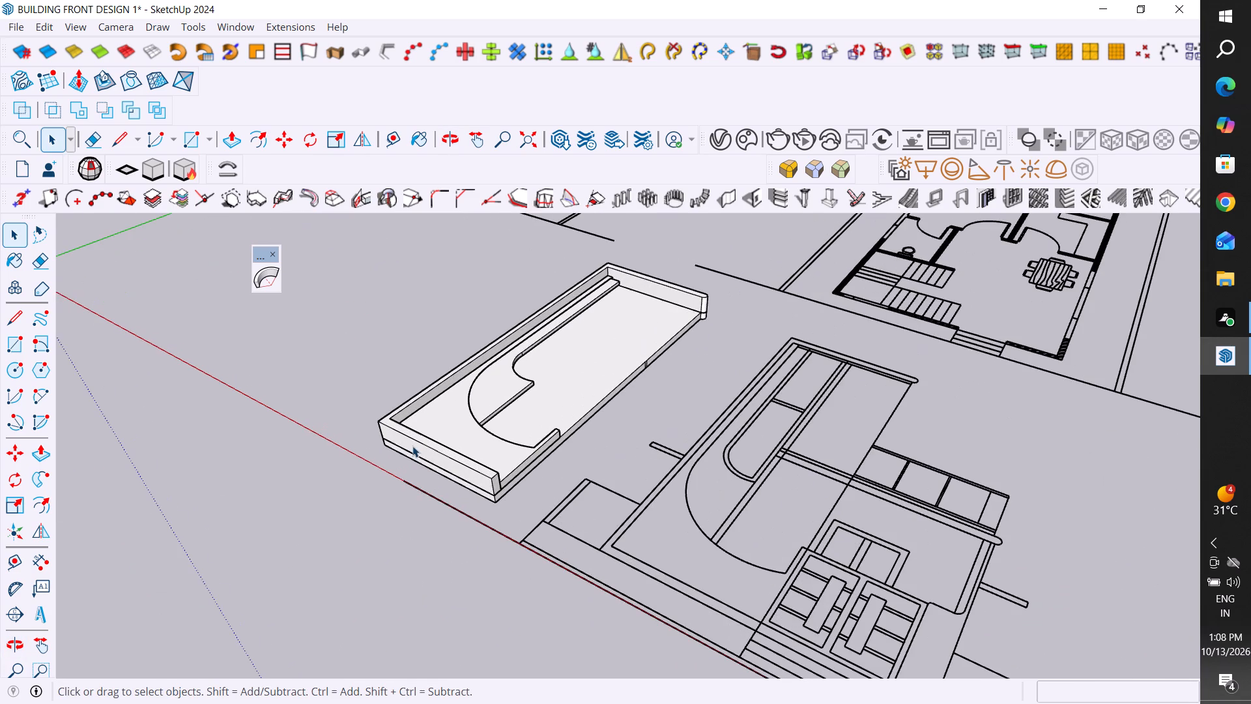
Examine the bordered slab with its curved parts beside the front elevation from several angles.
middle_drag(680, 415, 773, 597)
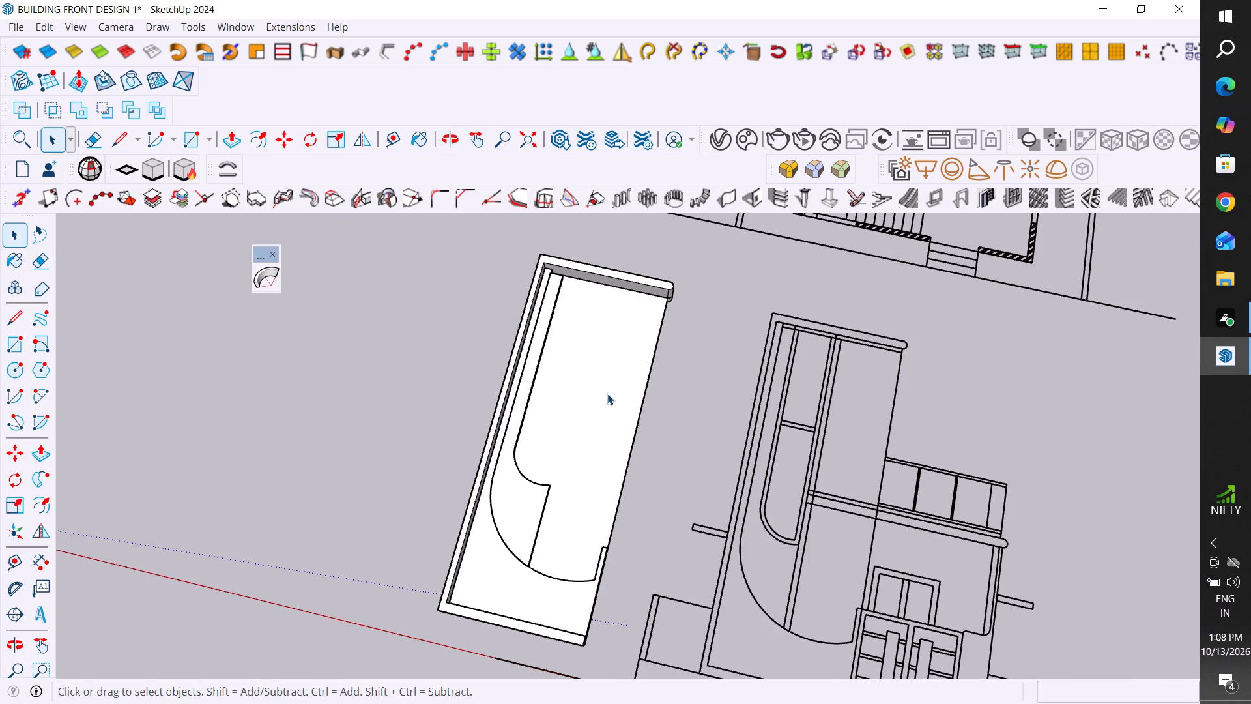
middle_drag(605, 399, 699, 504)
middle_drag(671, 559, 960, 288)
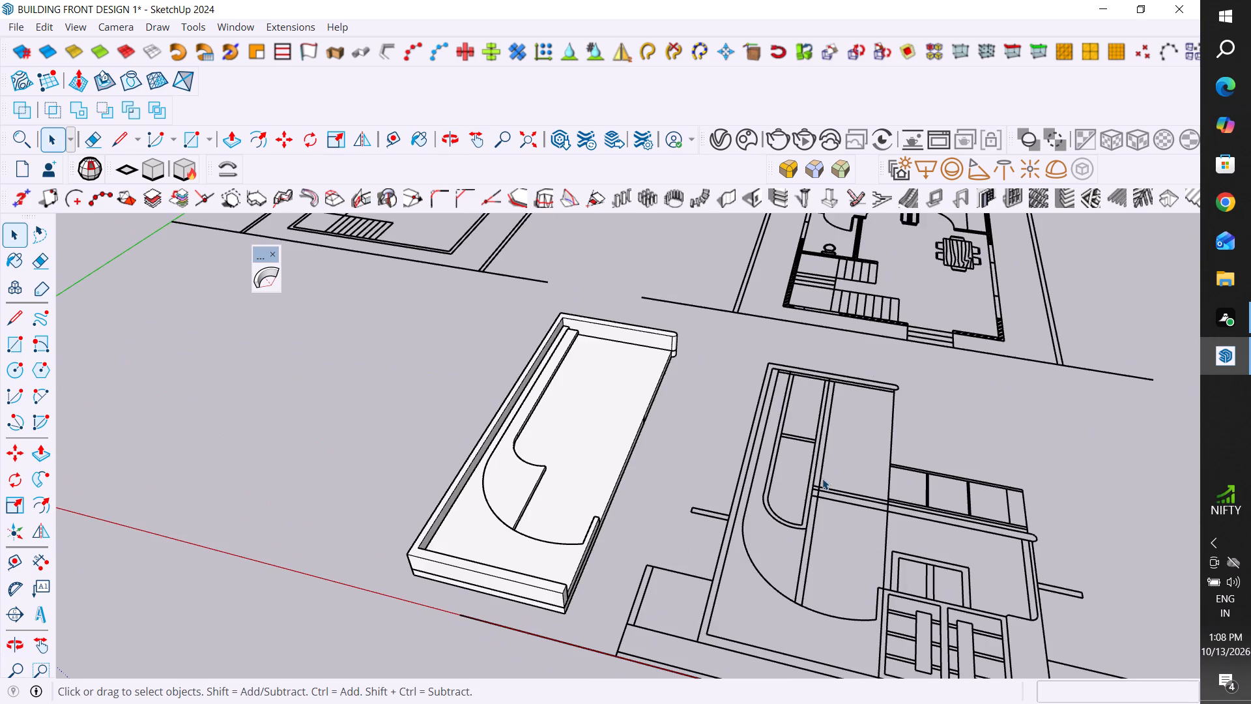
scroll(809, 490, up, 4)
middle_drag(764, 527, 983, 589)
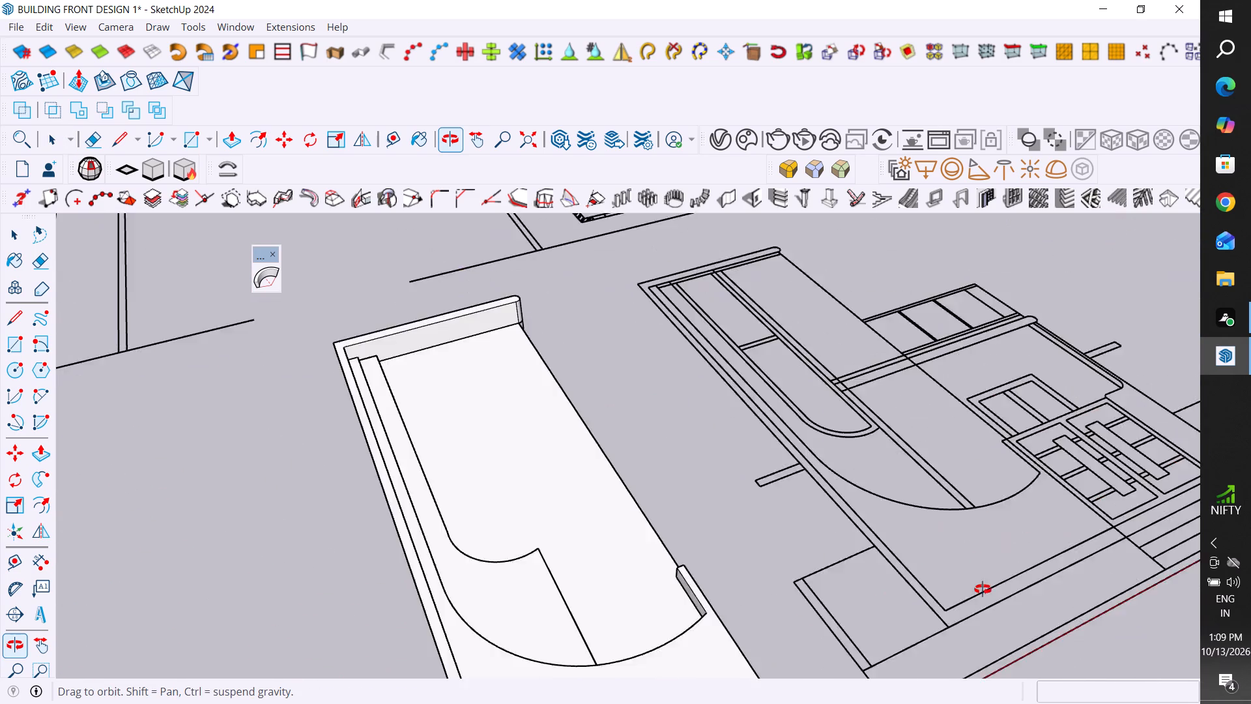
middle_drag(983, 589, 930, 665)
middle_drag(992, 477, 956, 581)
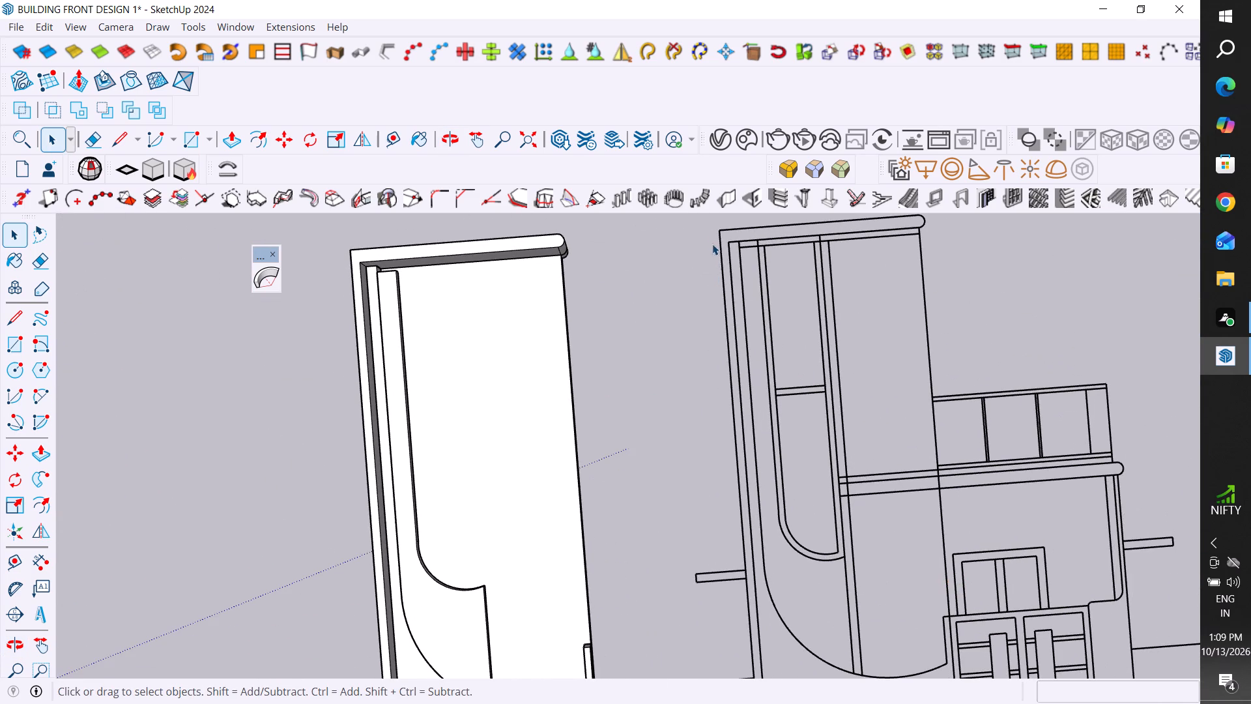
Draw an 87" by 3" rectangle over the narrow horizontal strip just beneath the elevation's round-ended top border.
scroll(770, 237, up, 2)
middle_drag(794, 271, 818, 284)
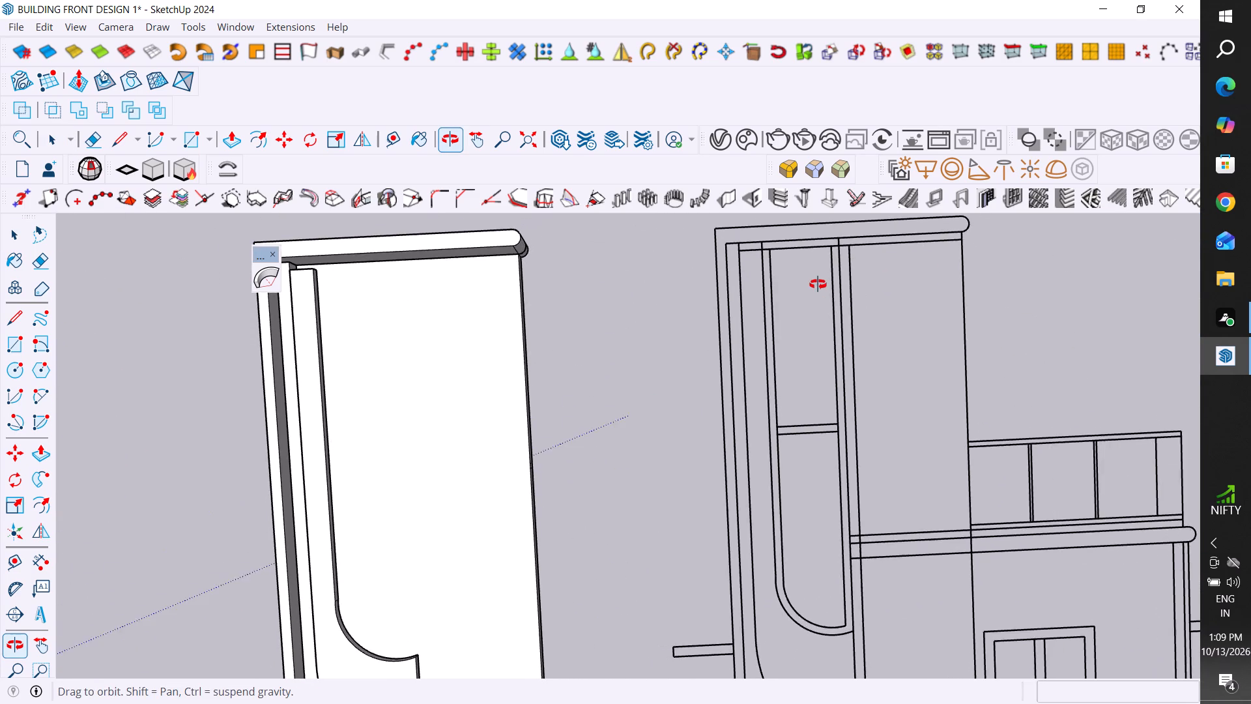
middle_drag(818, 284, 831, 287)
scroll(978, 239, up, 3)
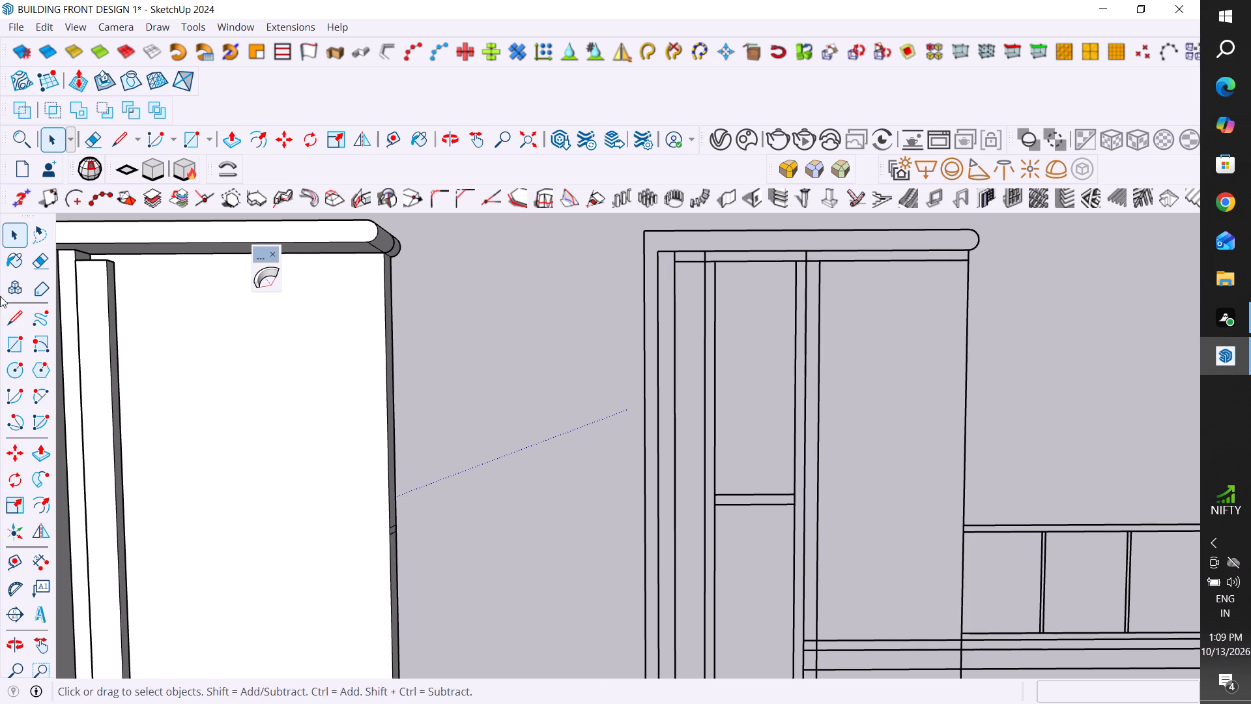
click(19, 321)
scroll(1100, 279, up, 1)
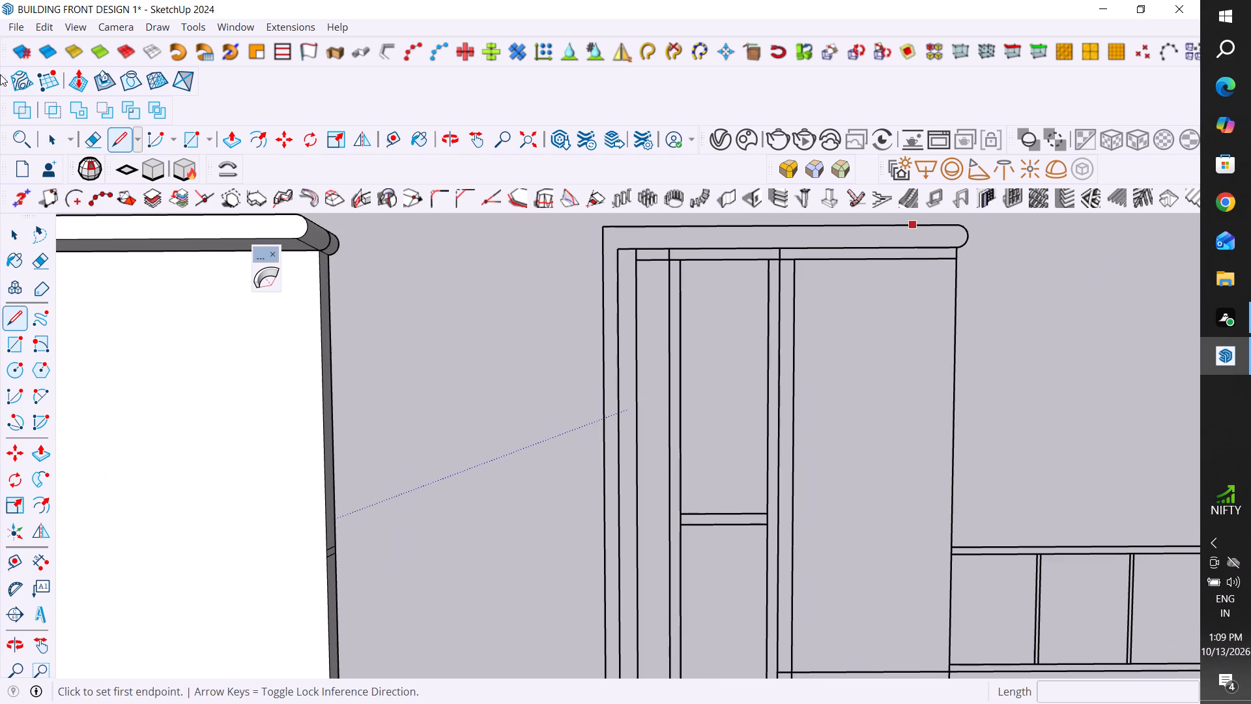
click(19, 347)
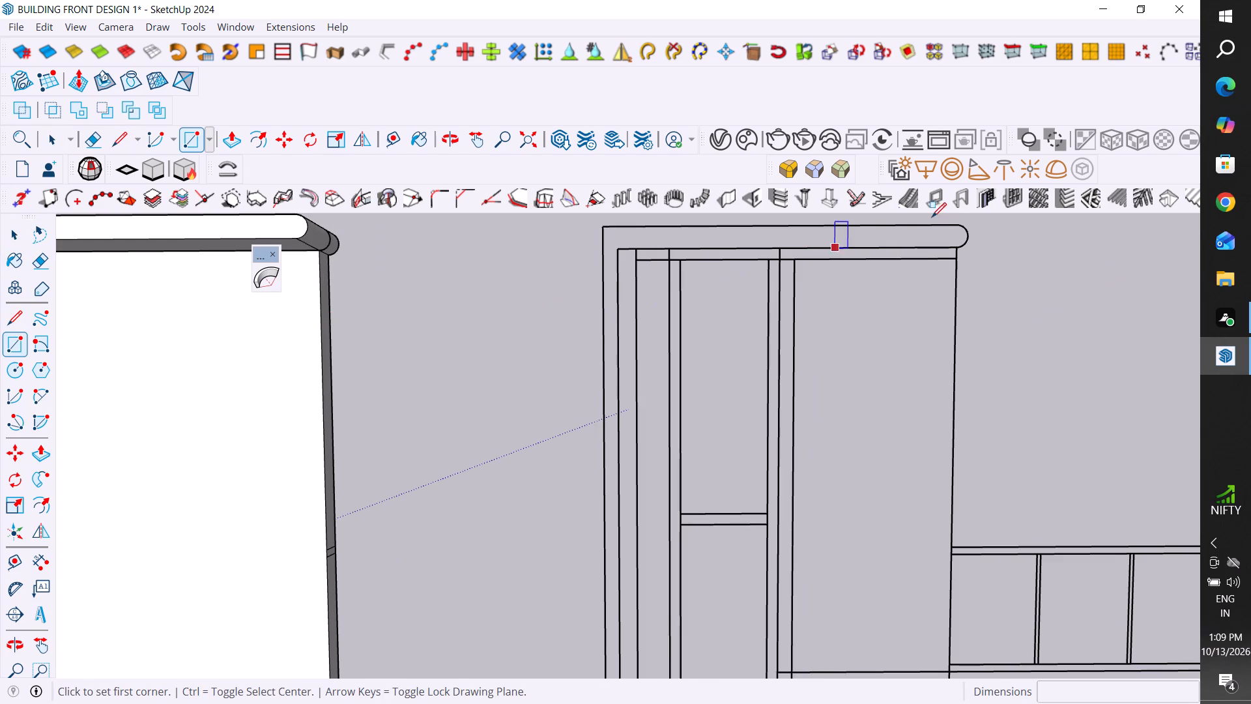
scroll(947, 217, up, 4)
click(534, 261)
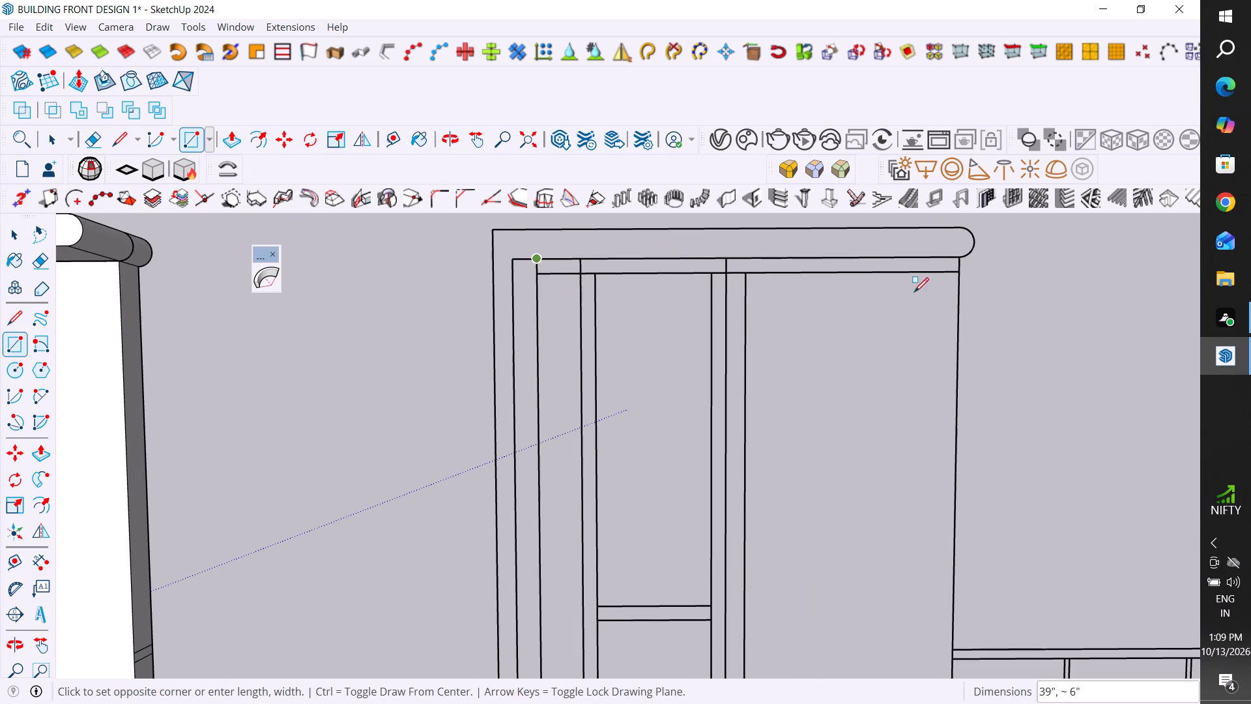
click(959, 272)
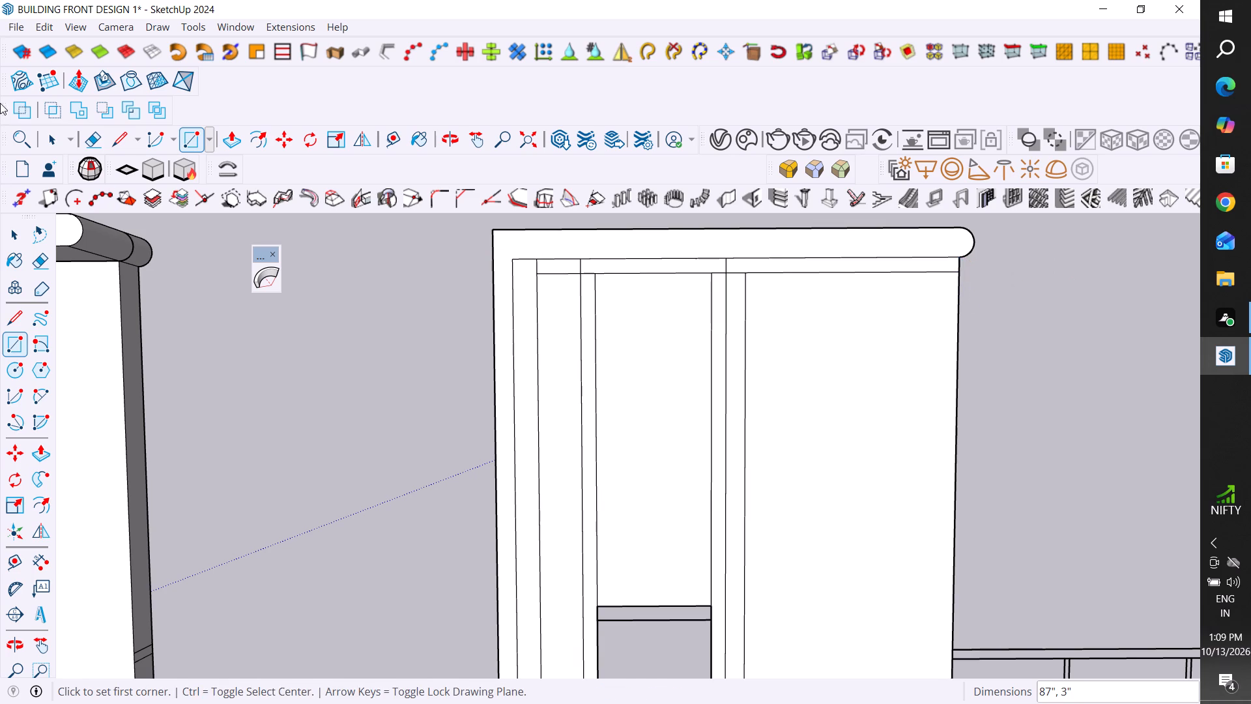
Delete the two large faces below the strip: the wide panel and the tall opening inside the curved frame.
click(25, 235)
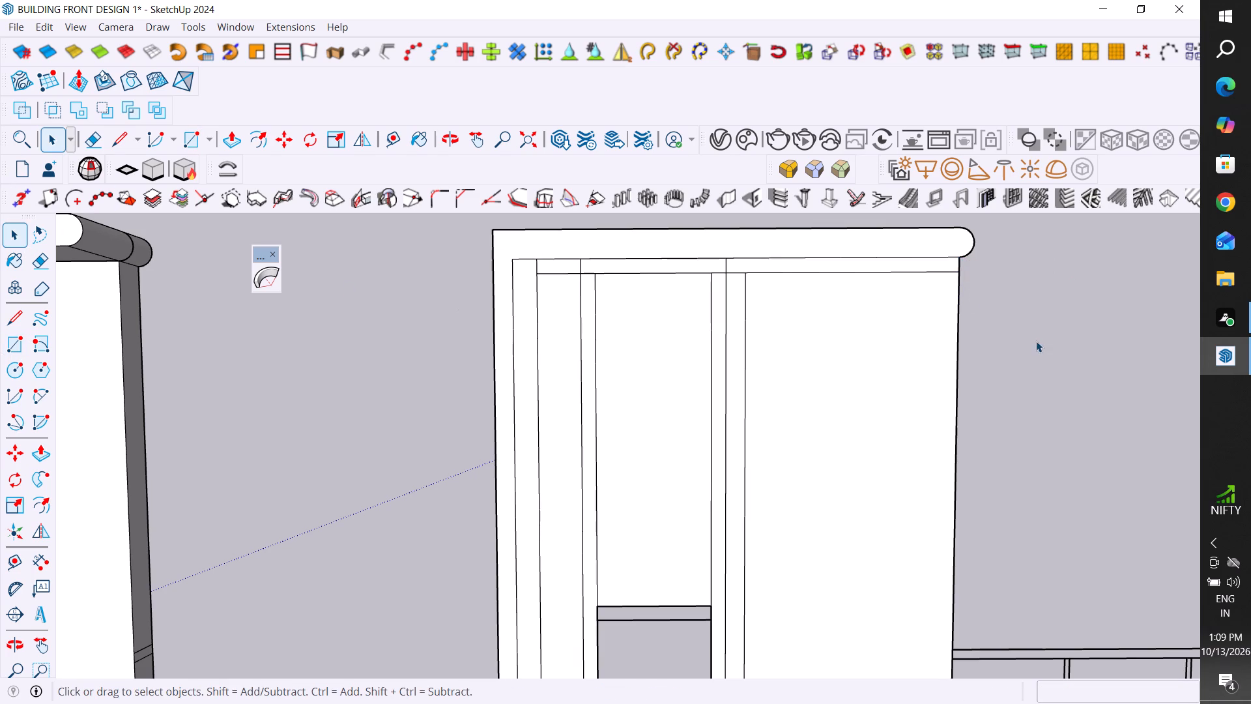
scroll(960, 372, down, 5)
scroll(860, 414, down, 5)
click(875, 441)
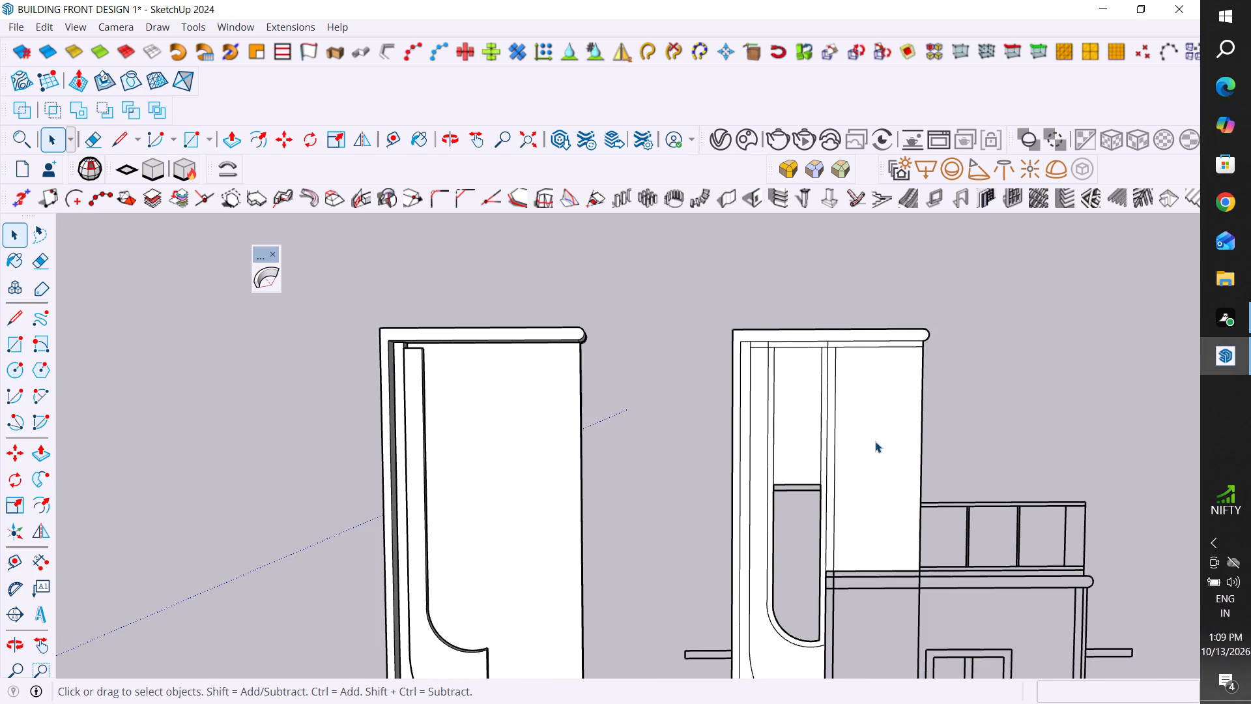
key(Delete)
click(798, 420)
key(Delete)
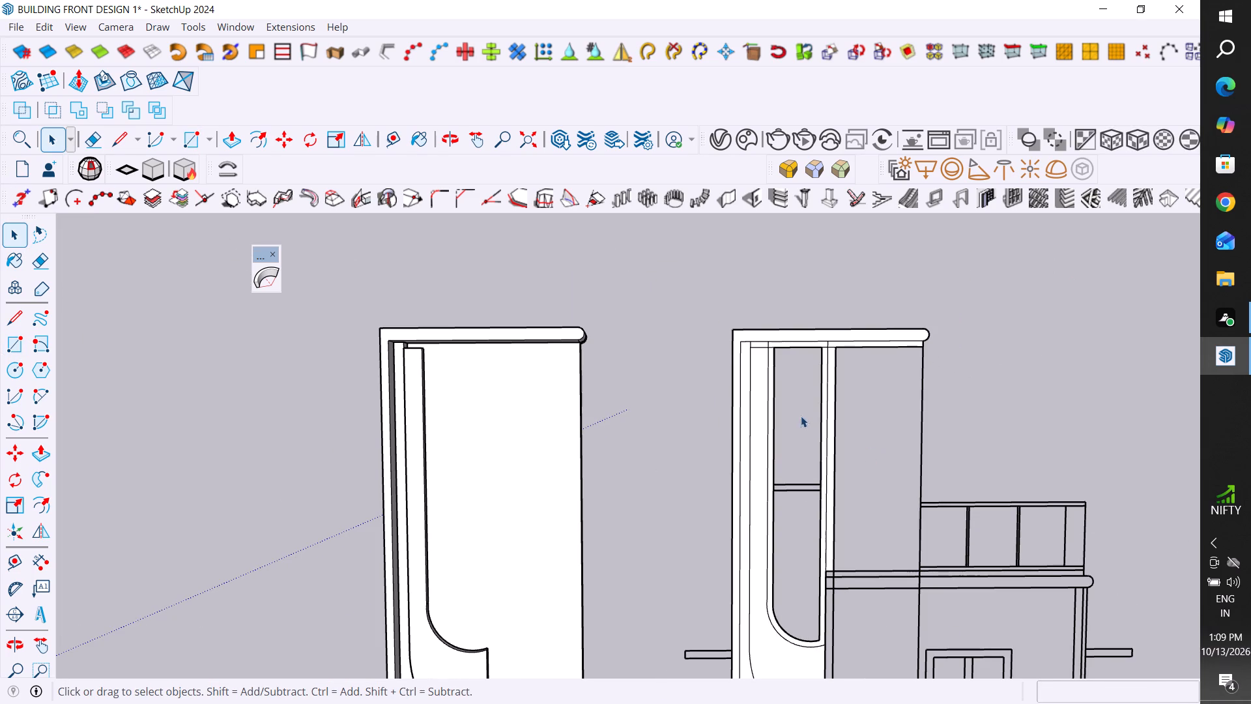
Delete the remaining faces around the strip: the narrow vertical bands, the curved frame face and the inner and outer borders.
scroll(833, 393, up, 9)
click(826, 321)
key(Delete)
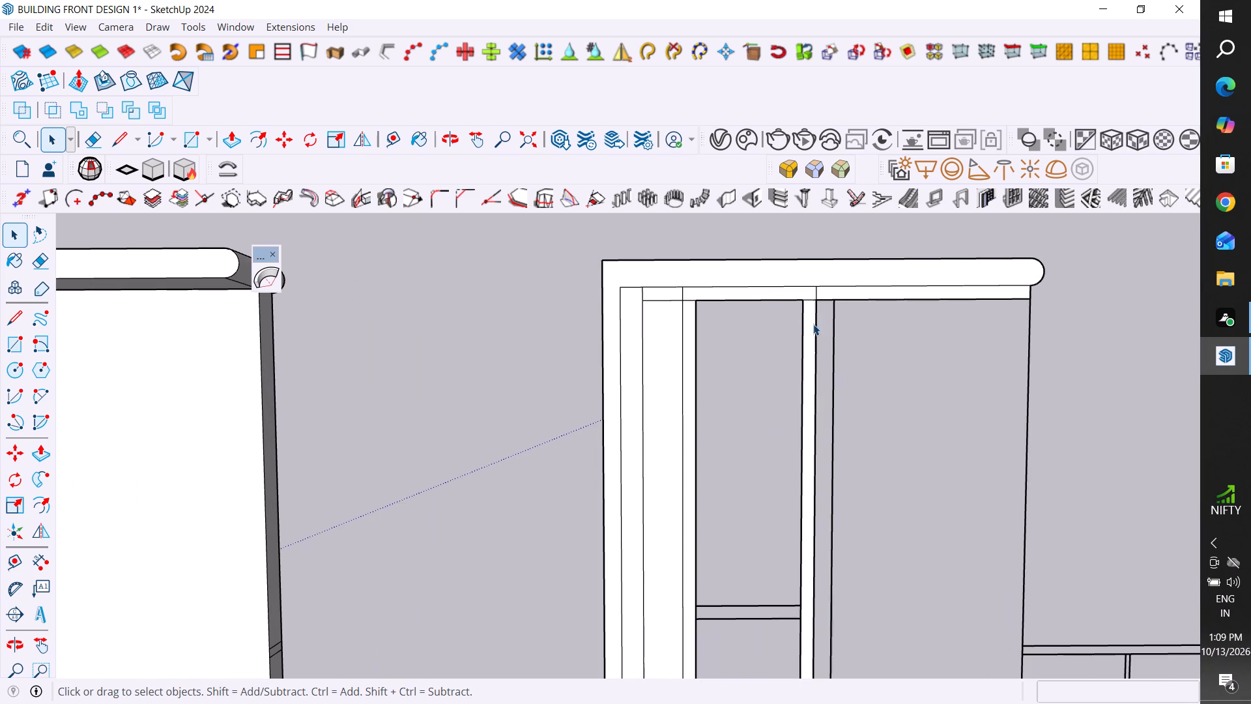
click(813, 323)
key(Delete)
click(666, 336)
key(Delete)
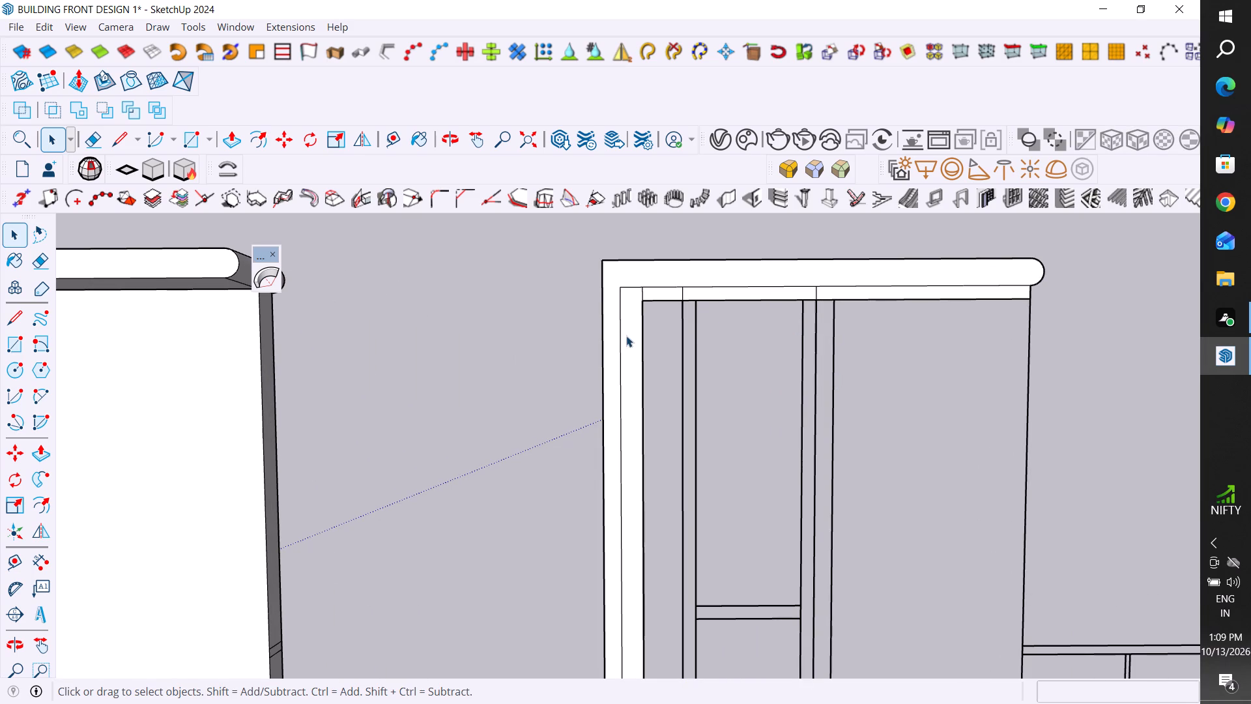
click(627, 336)
key(Delete)
click(616, 333)
key(Delete)
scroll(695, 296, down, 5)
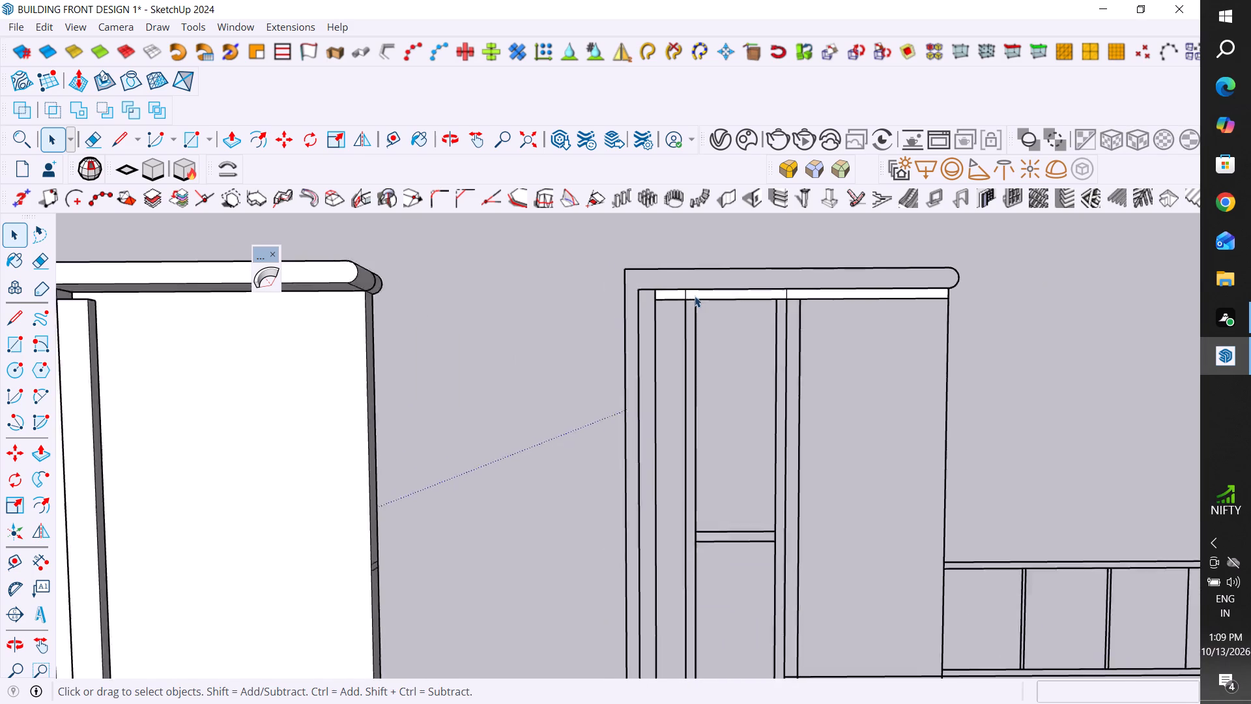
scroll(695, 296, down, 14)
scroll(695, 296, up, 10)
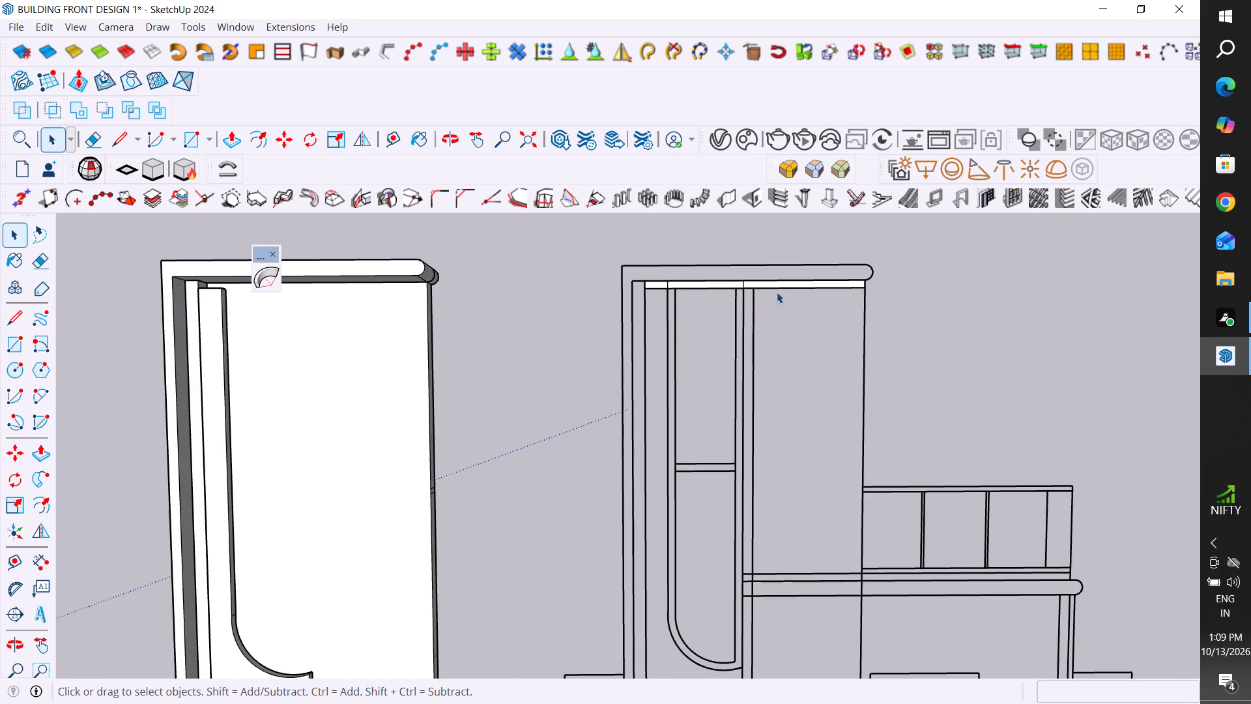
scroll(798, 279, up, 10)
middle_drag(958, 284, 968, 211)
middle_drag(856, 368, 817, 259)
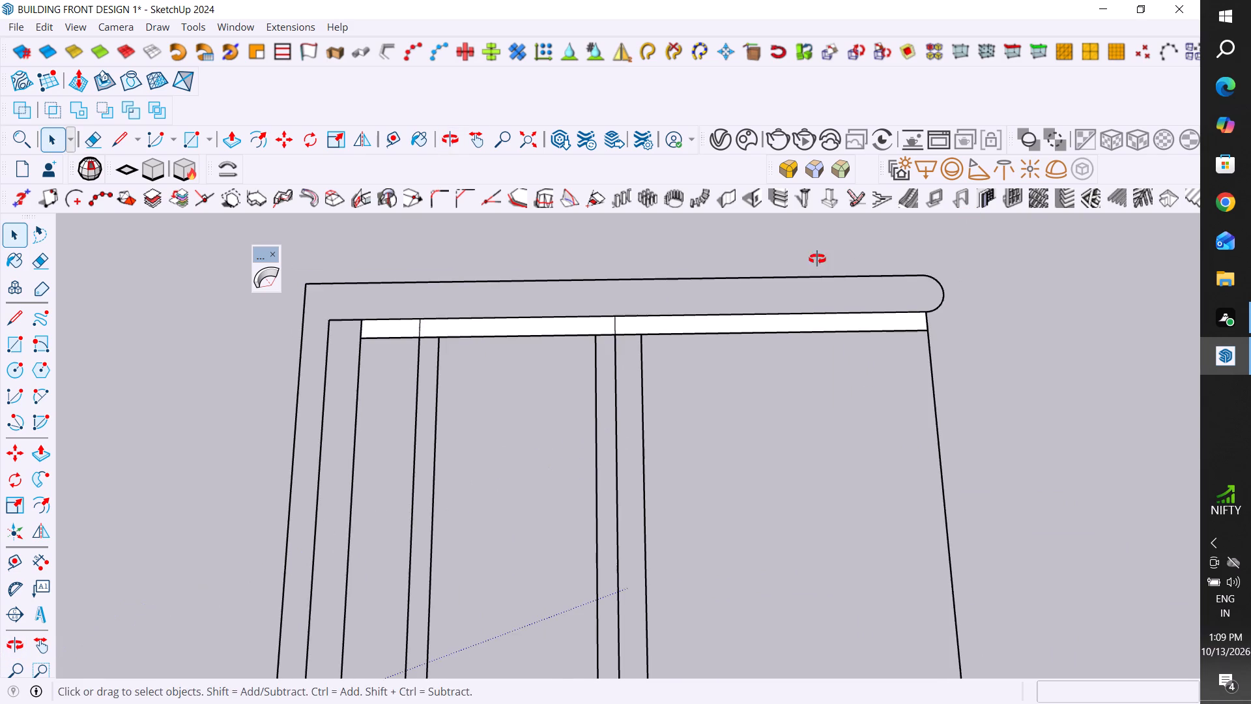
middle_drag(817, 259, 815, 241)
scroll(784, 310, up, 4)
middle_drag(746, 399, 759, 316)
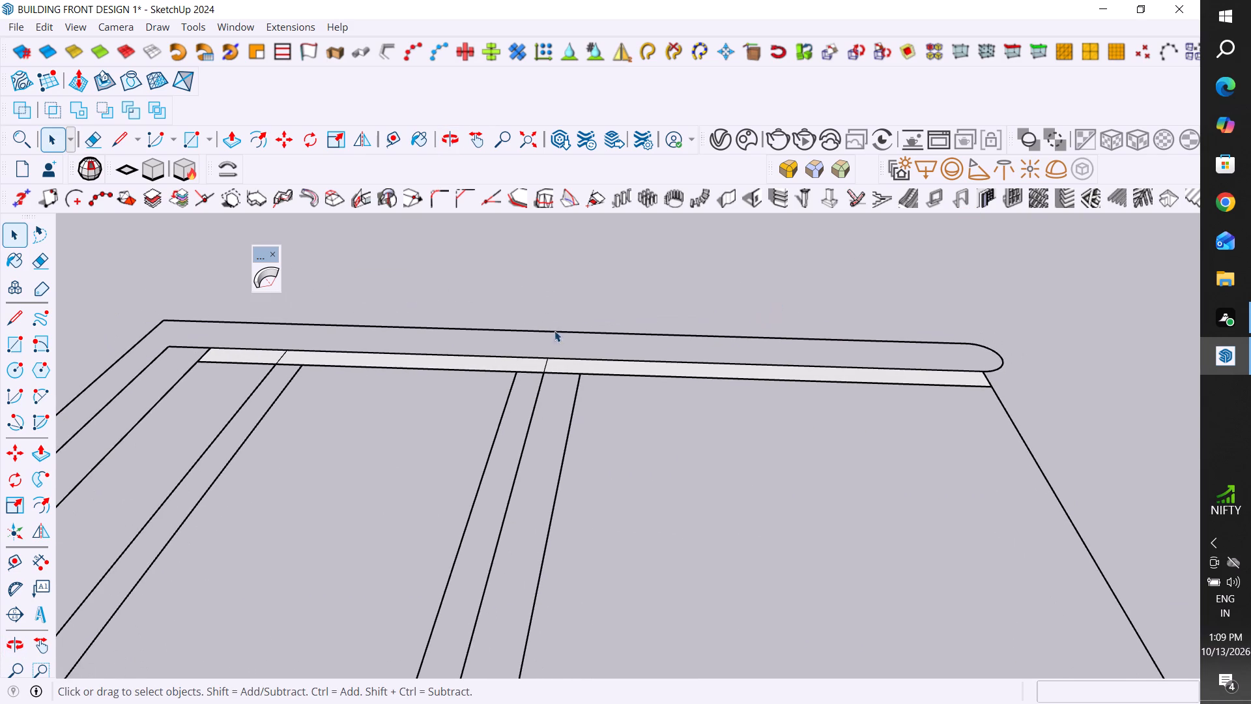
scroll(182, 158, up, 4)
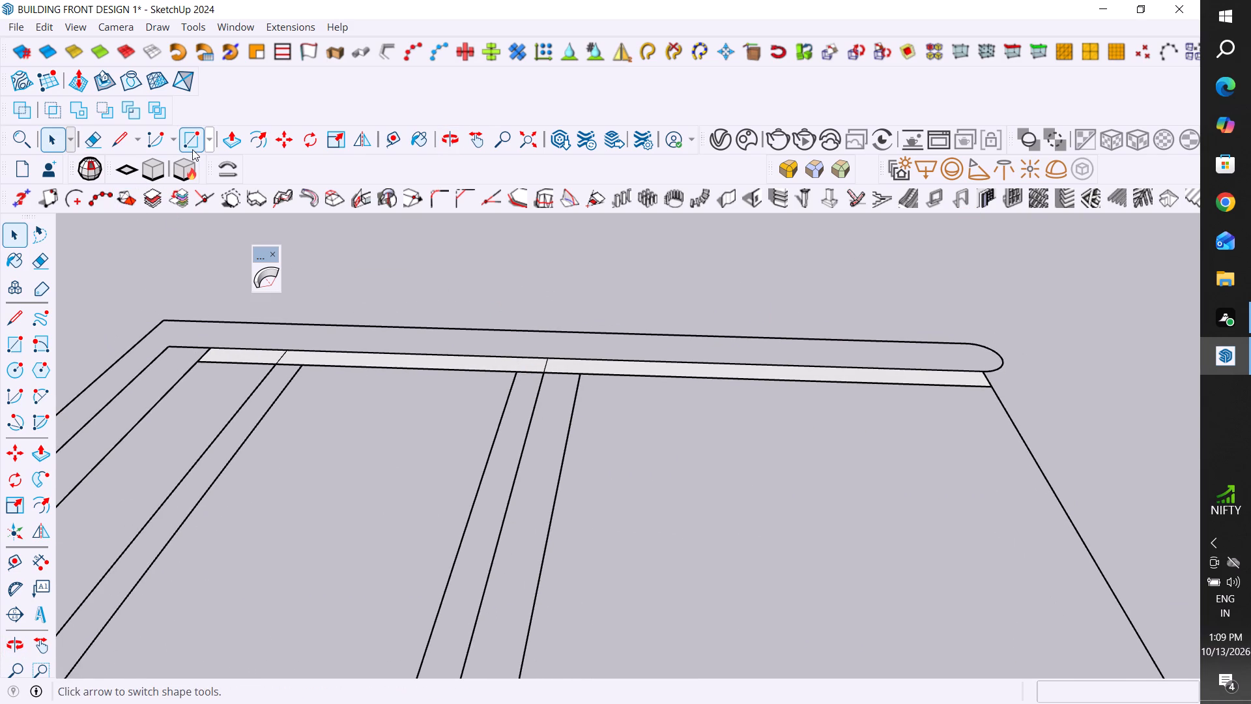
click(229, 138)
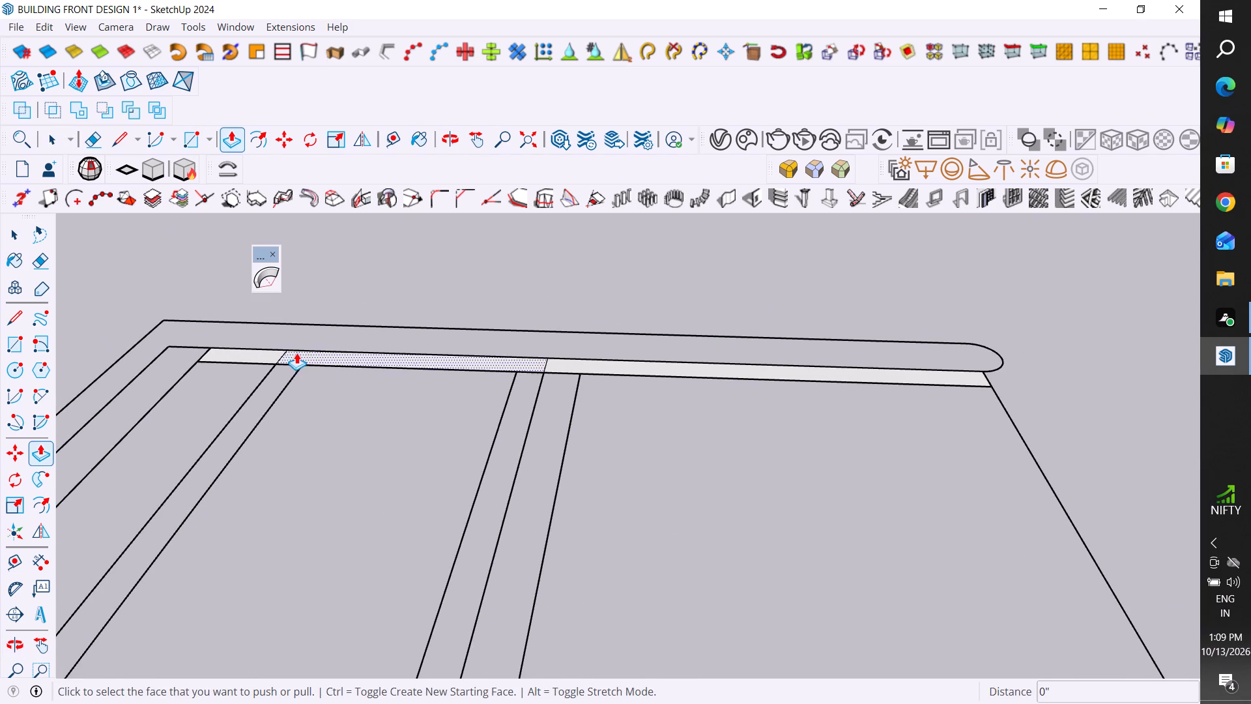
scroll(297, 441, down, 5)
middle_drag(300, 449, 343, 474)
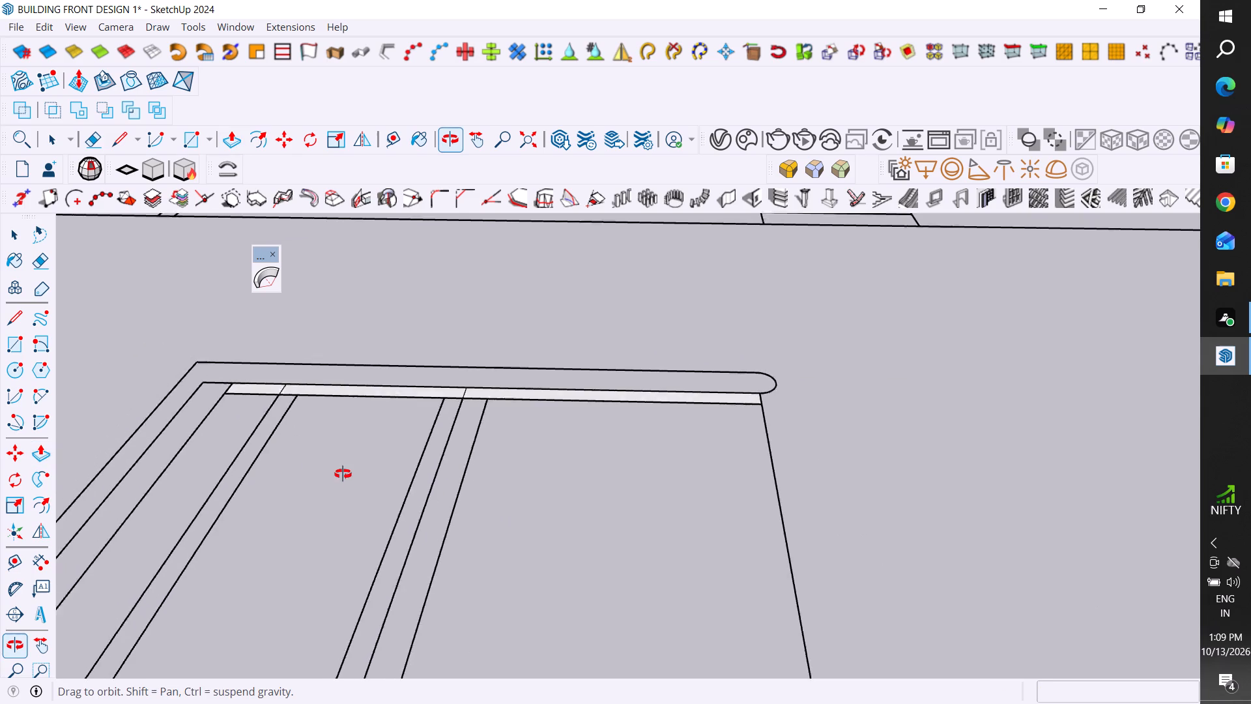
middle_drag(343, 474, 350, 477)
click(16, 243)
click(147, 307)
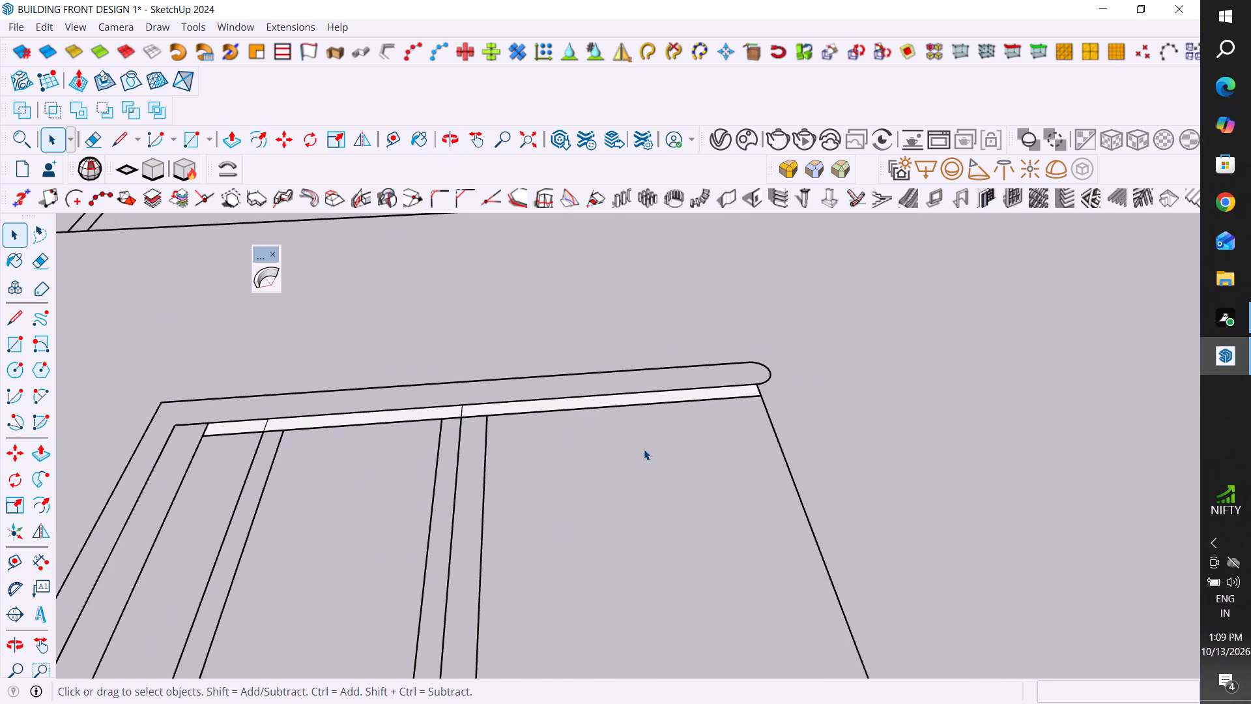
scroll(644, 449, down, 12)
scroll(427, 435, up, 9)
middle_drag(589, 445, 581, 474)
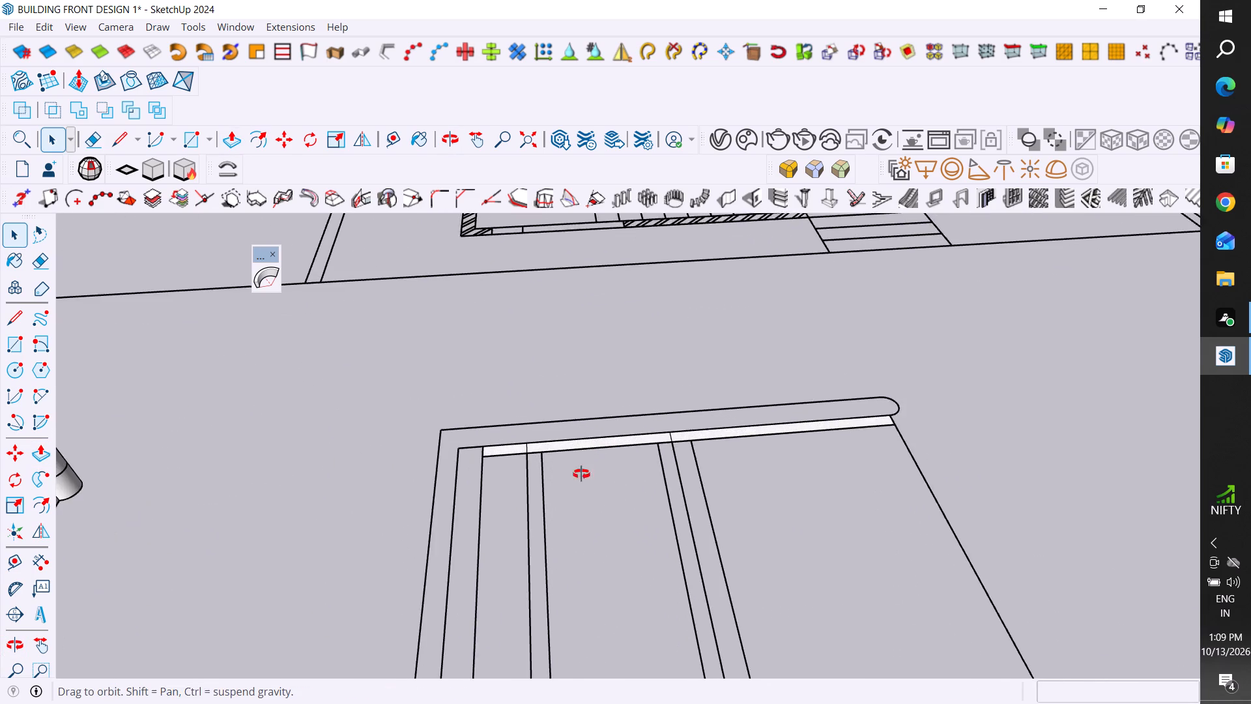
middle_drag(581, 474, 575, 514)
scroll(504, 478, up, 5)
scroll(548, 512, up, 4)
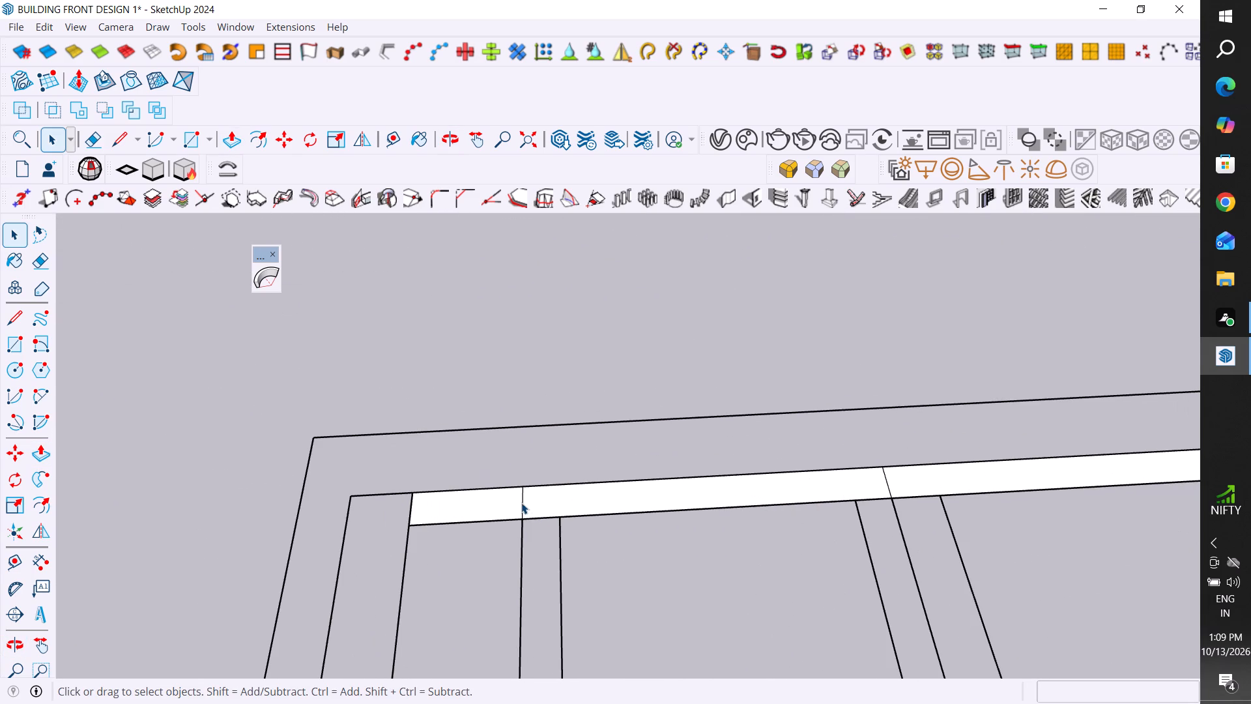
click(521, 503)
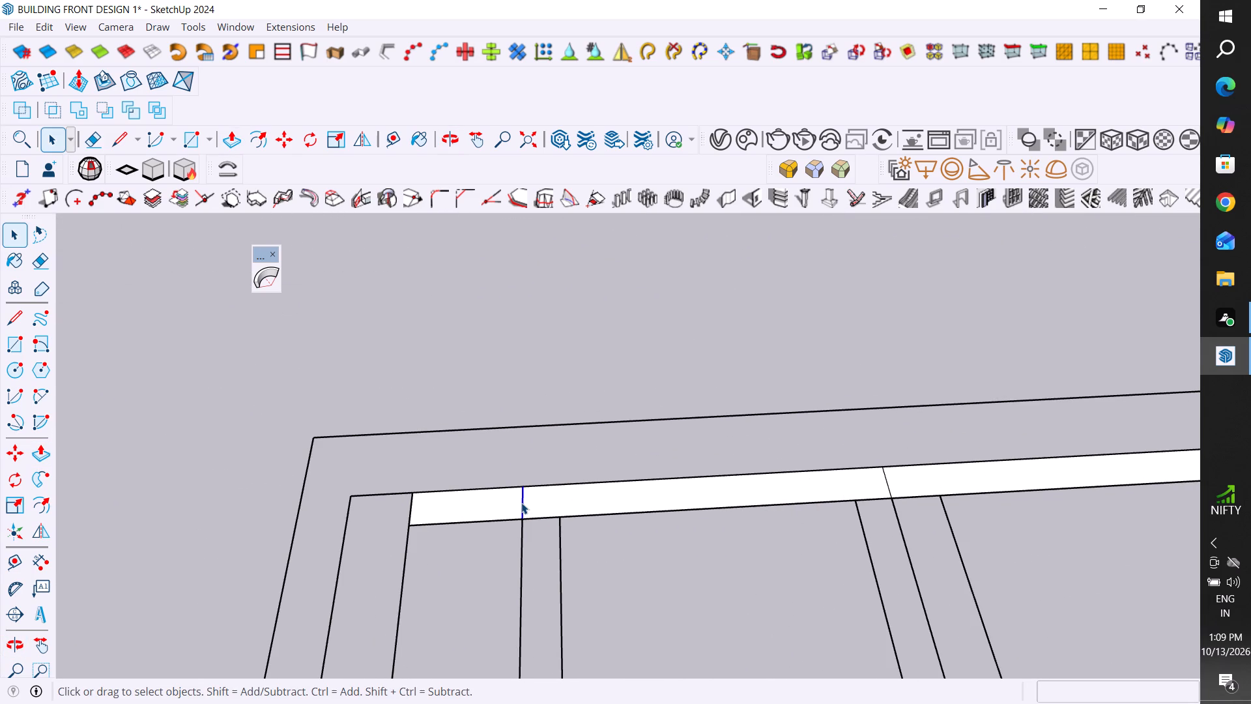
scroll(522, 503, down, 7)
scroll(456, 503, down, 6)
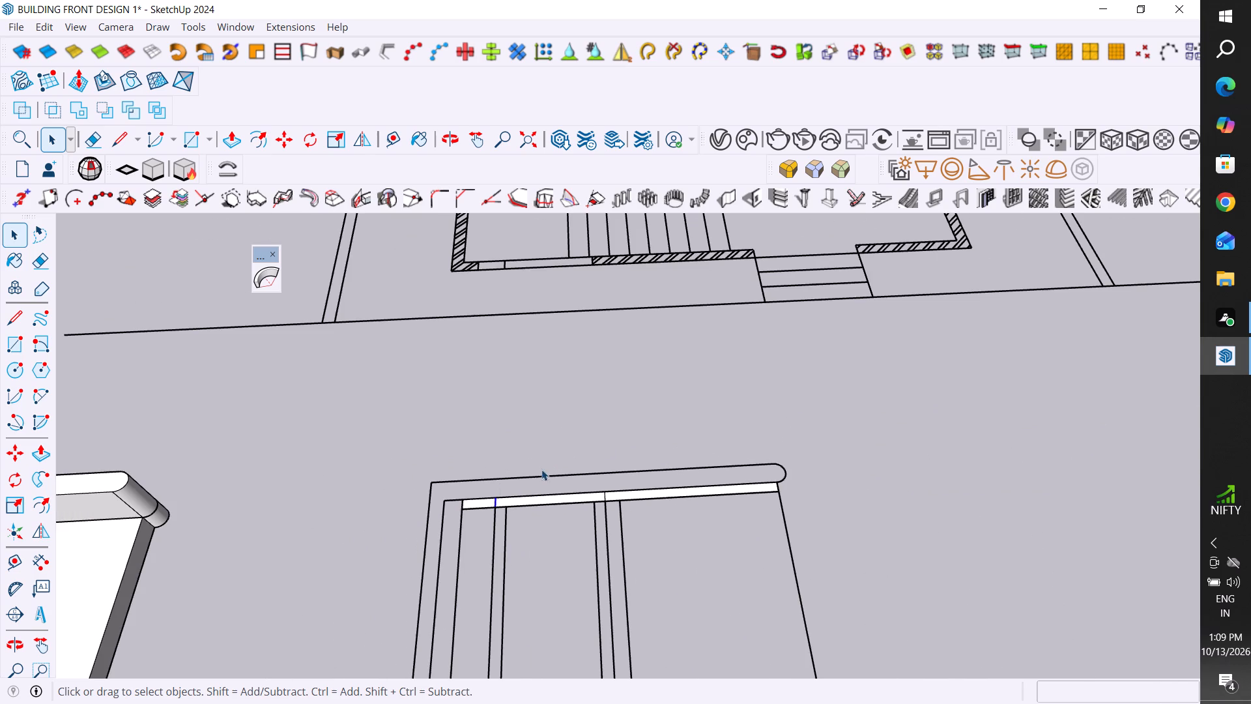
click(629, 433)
Delete the two end faces of the horizontal strip, keeping the middle face between the curved frame's outer edges.
scroll(657, 428, down, 1)
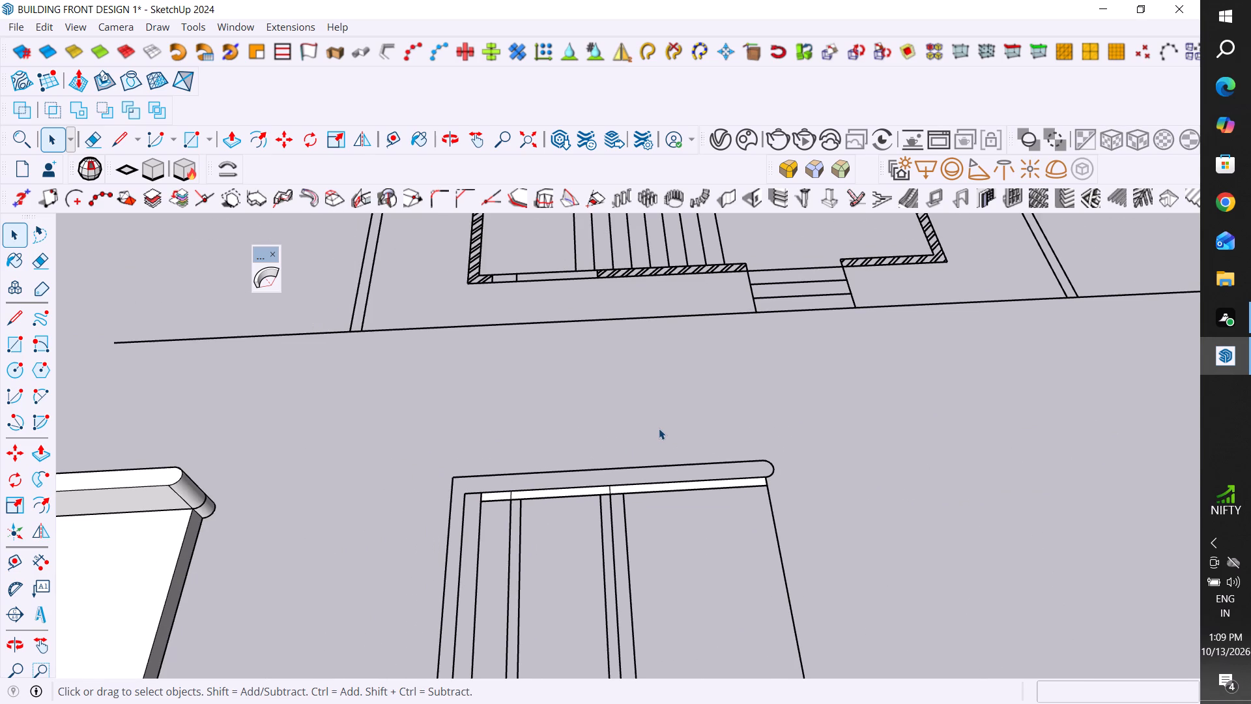
scroll(503, 491, up, 1)
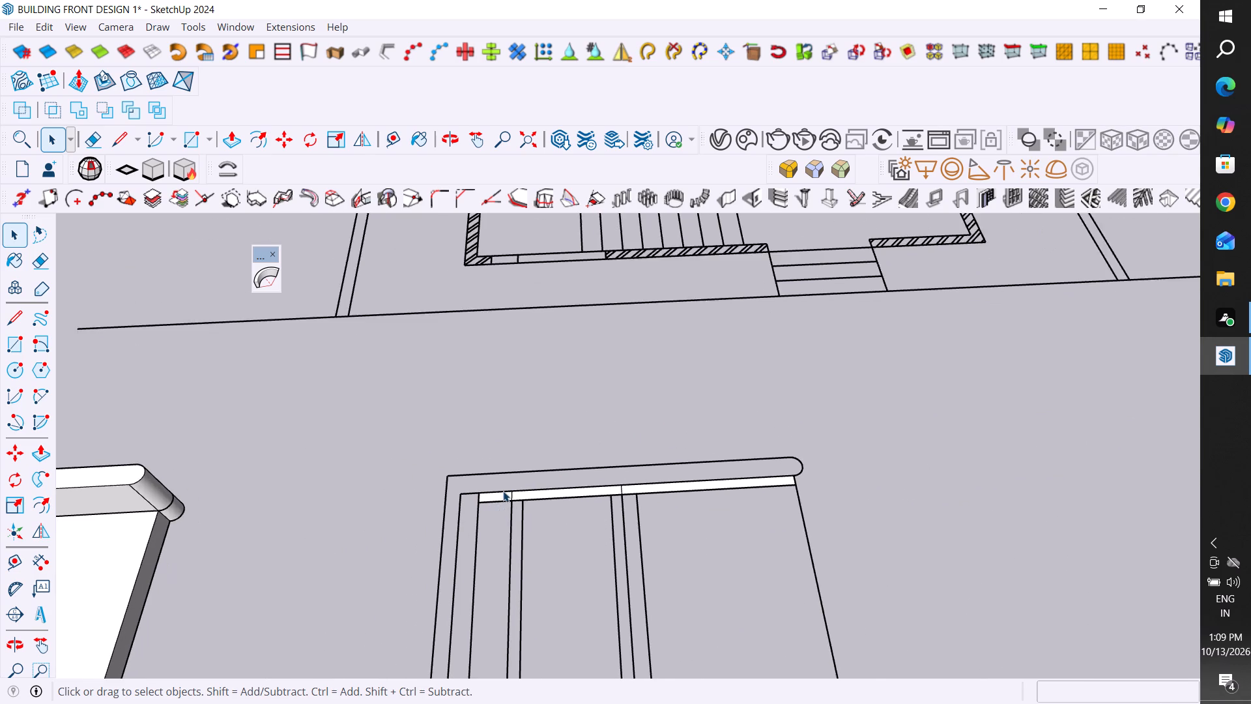
scroll(503, 491, up, 1)
click(501, 496)
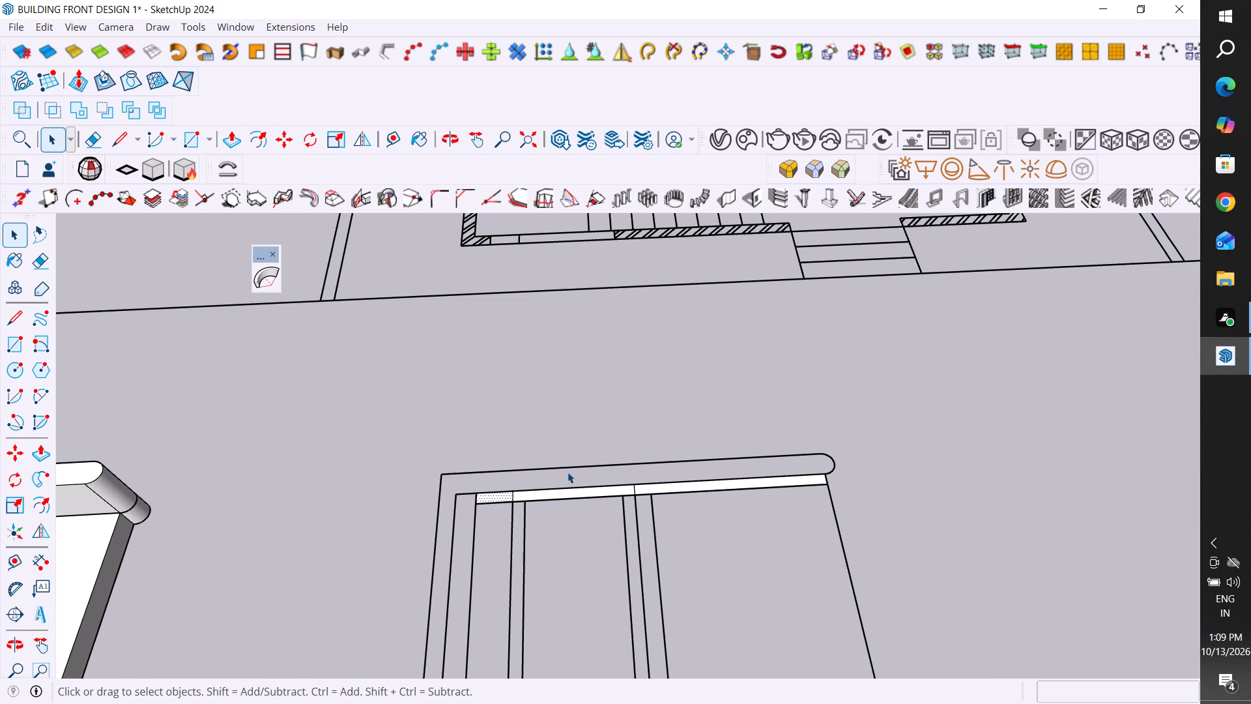
scroll(702, 432, down, 7)
middle_drag(711, 435, 9, 10)
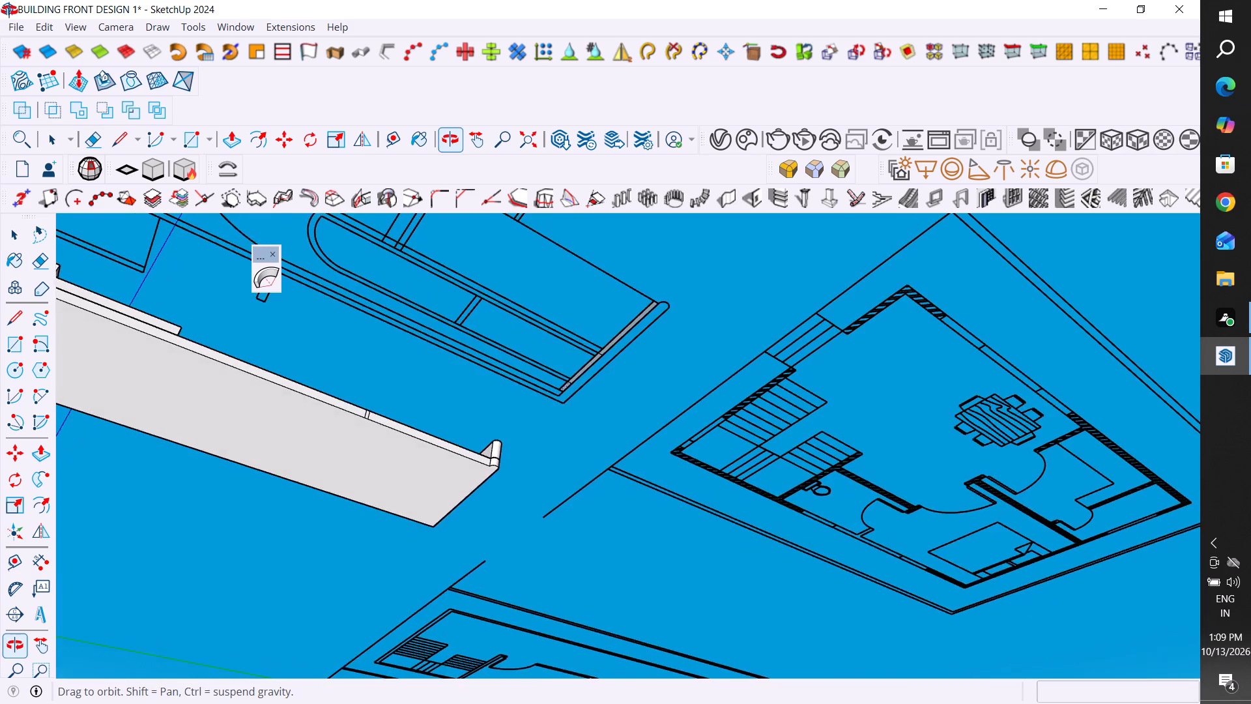
middle_drag(9, 10, 0, 293)
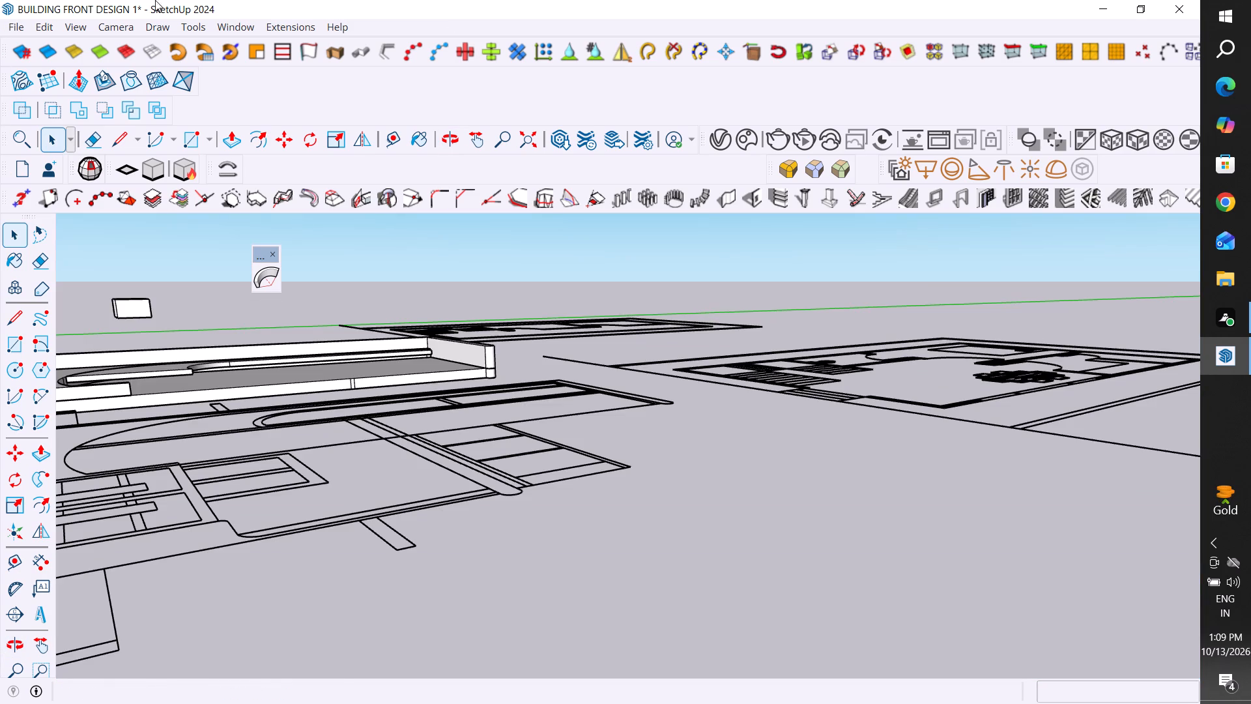
scroll(566, 65, down, 5)
middle_drag(367, 382, 579, 582)
scroll(695, 505, up, 4)
middle_drag(665, 540, 869, 583)
scroll(916, 424, up, 4)
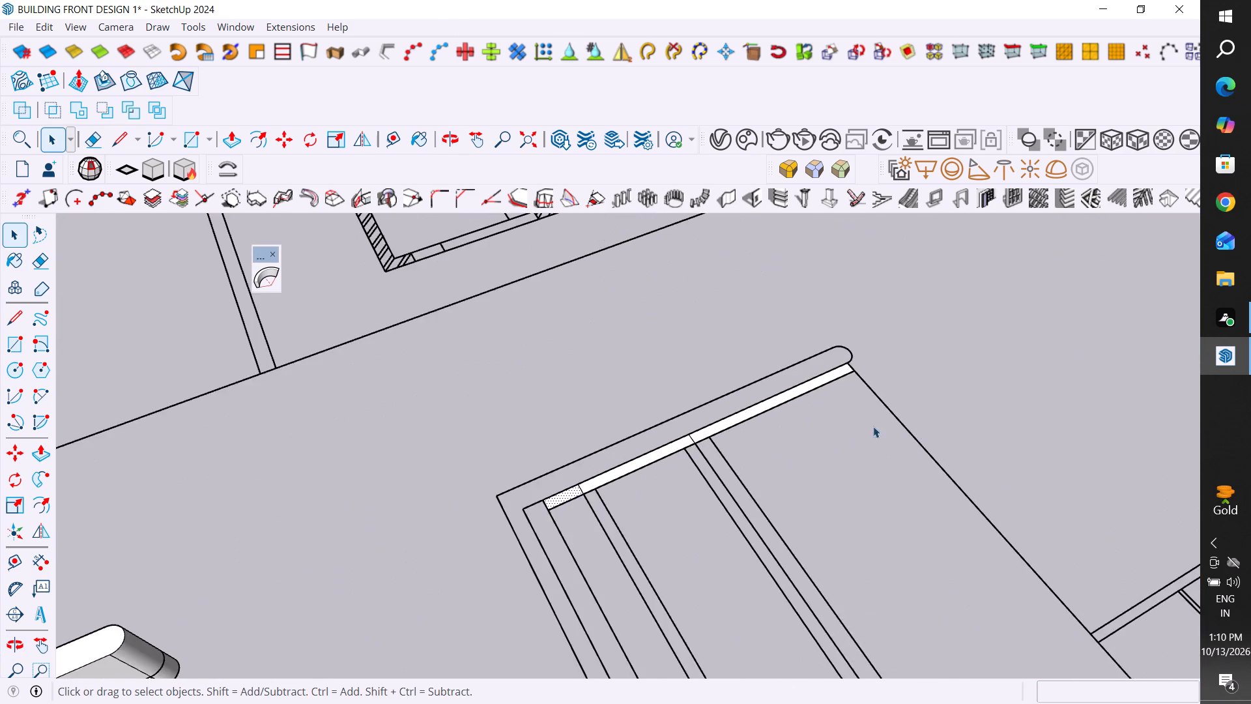
scroll(776, 428, up, 5)
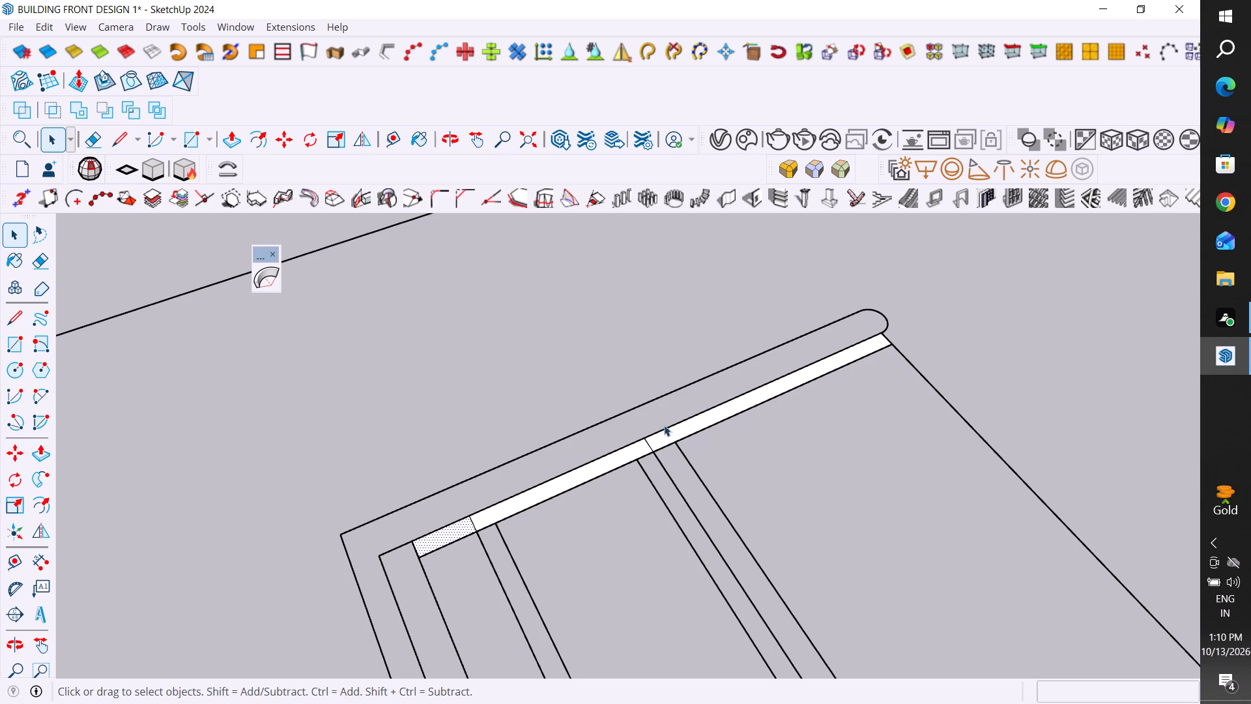
key(Delete)
click(714, 414)
key(Delete)
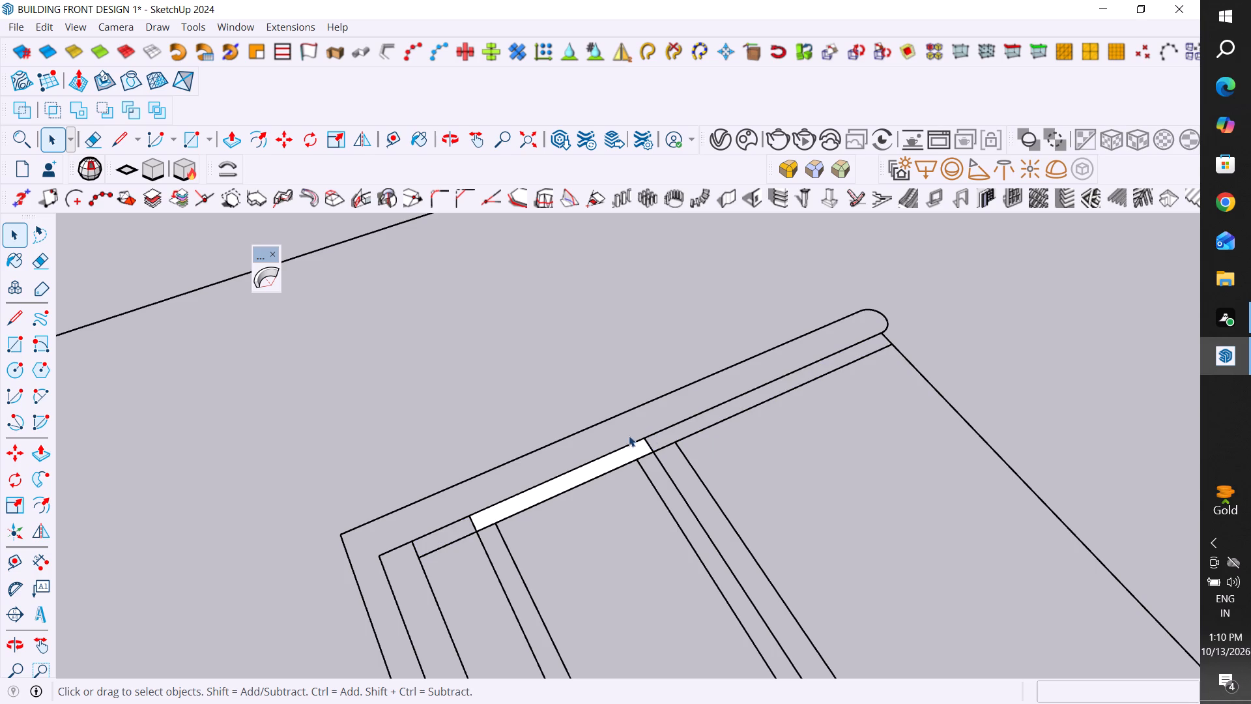
Extrude the narrow strip face beneath the elevation's round-ended top border 5" with Push/Pull.
click(605, 469)
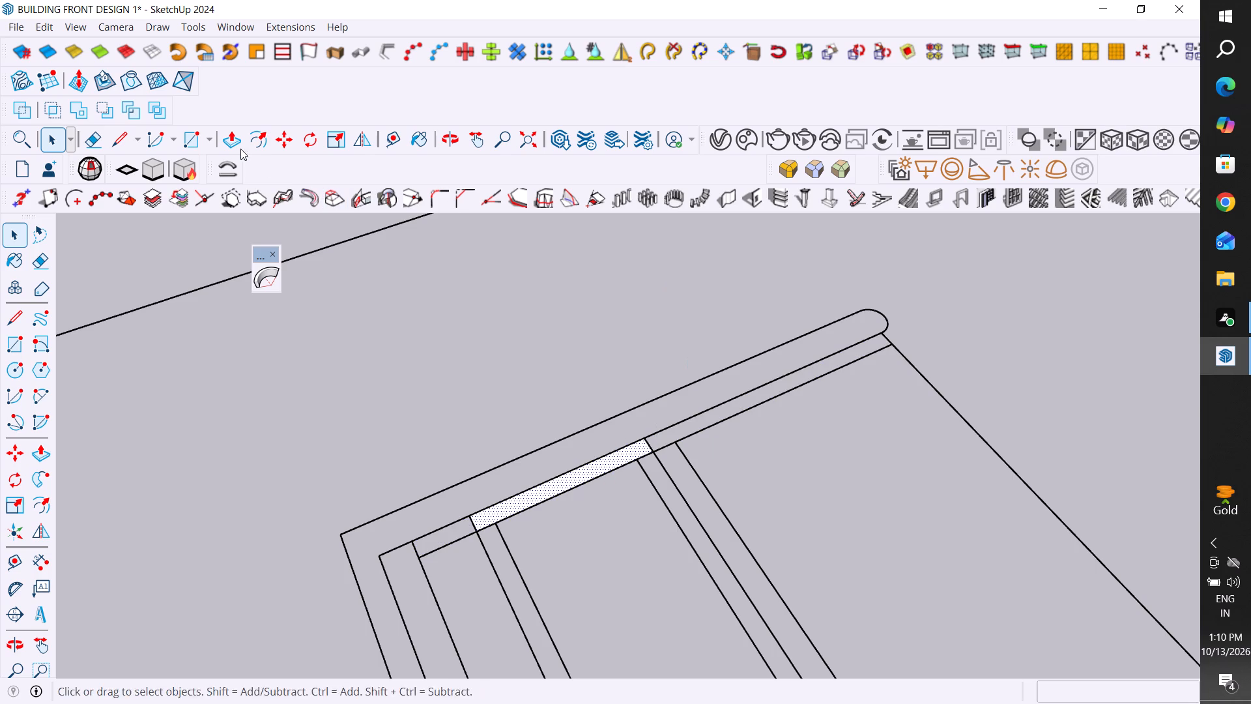
click(218, 134)
click(222, 139)
scroll(631, 591, up, 6)
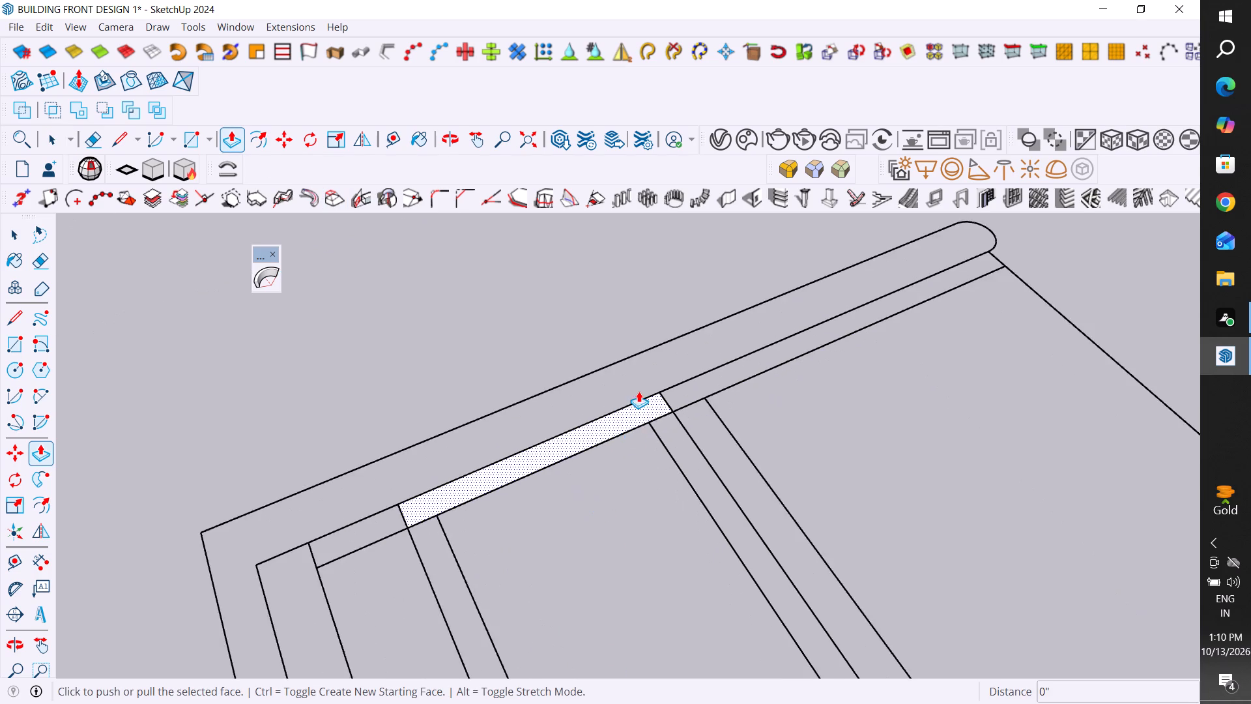
scroll(639, 391, up, 2)
click(654, 416)
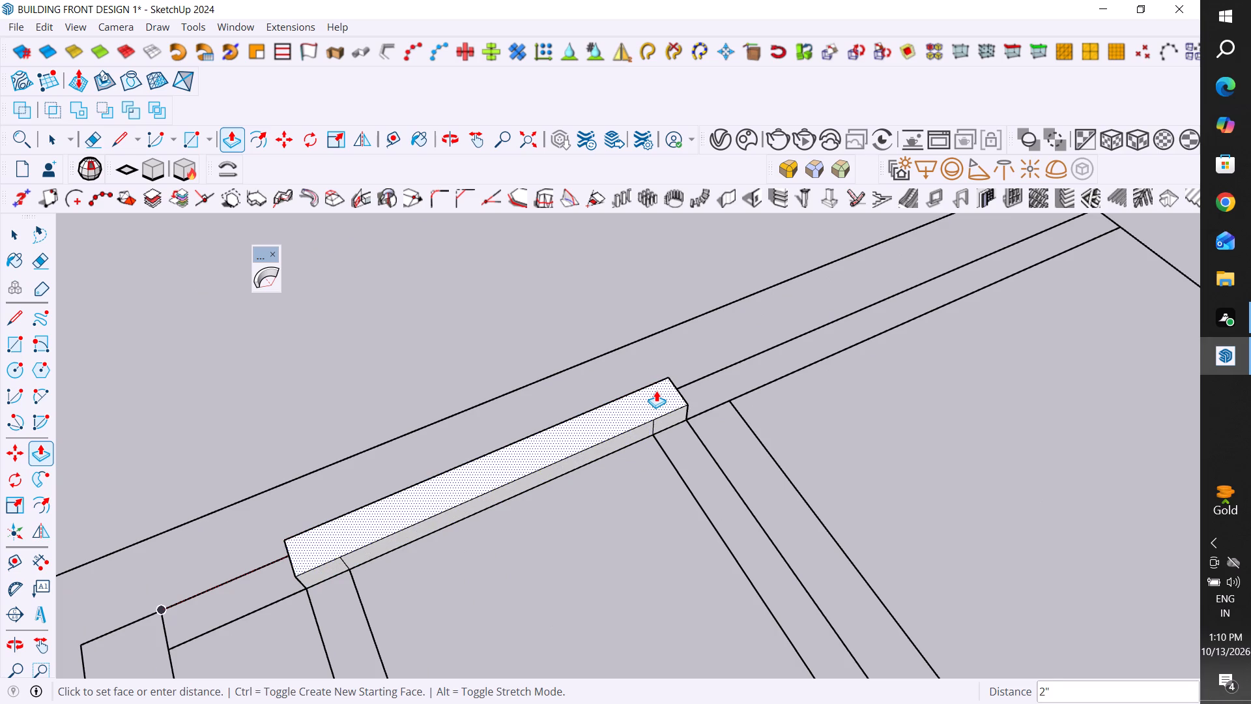
middle_drag(662, 413, 663, 294)
scroll(680, 392, down, 5)
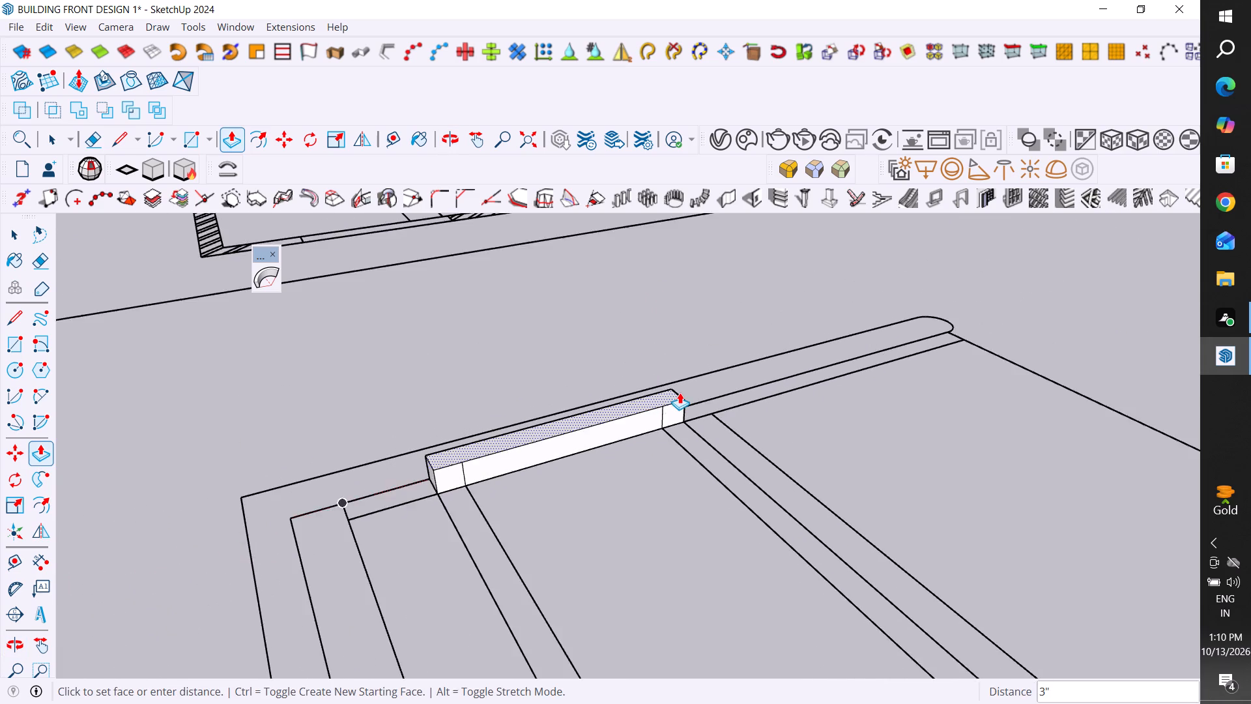
scroll(680, 392, down, 12)
middle_drag(680, 392, 627, 368)
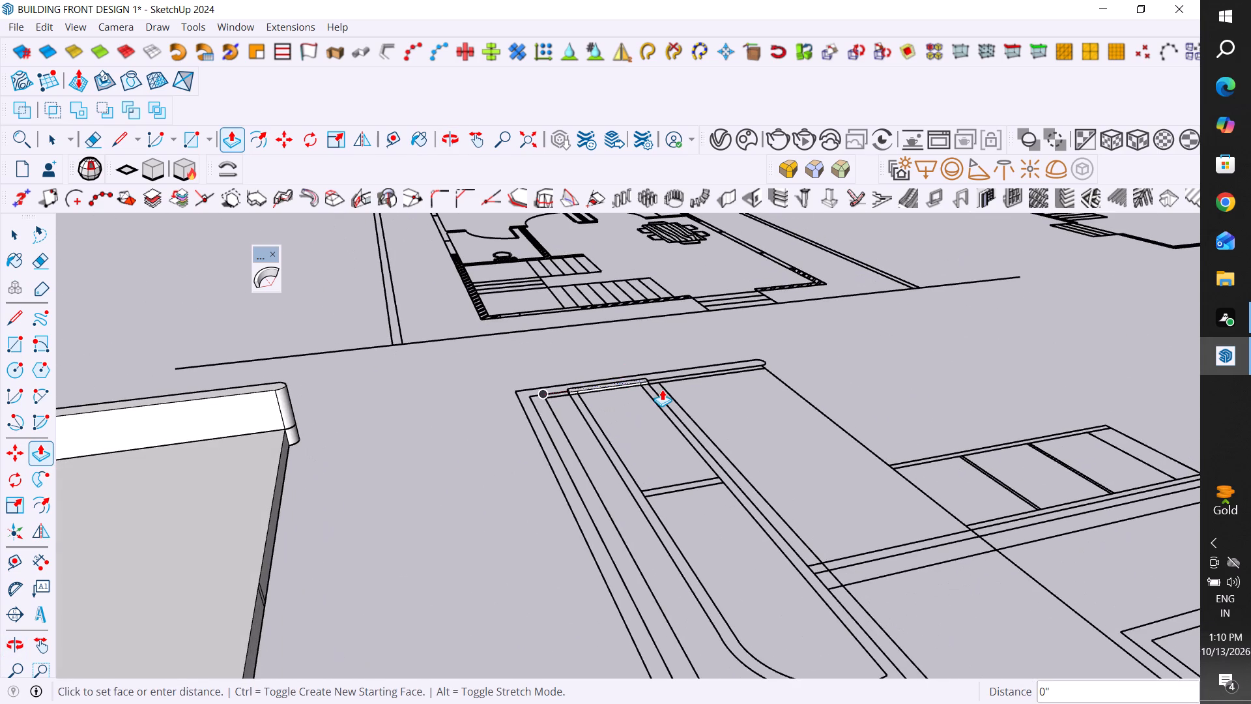
scroll(662, 390, down, 3)
middle_drag(662, 390, 615, 405)
scroll(606, 393, up, 1)
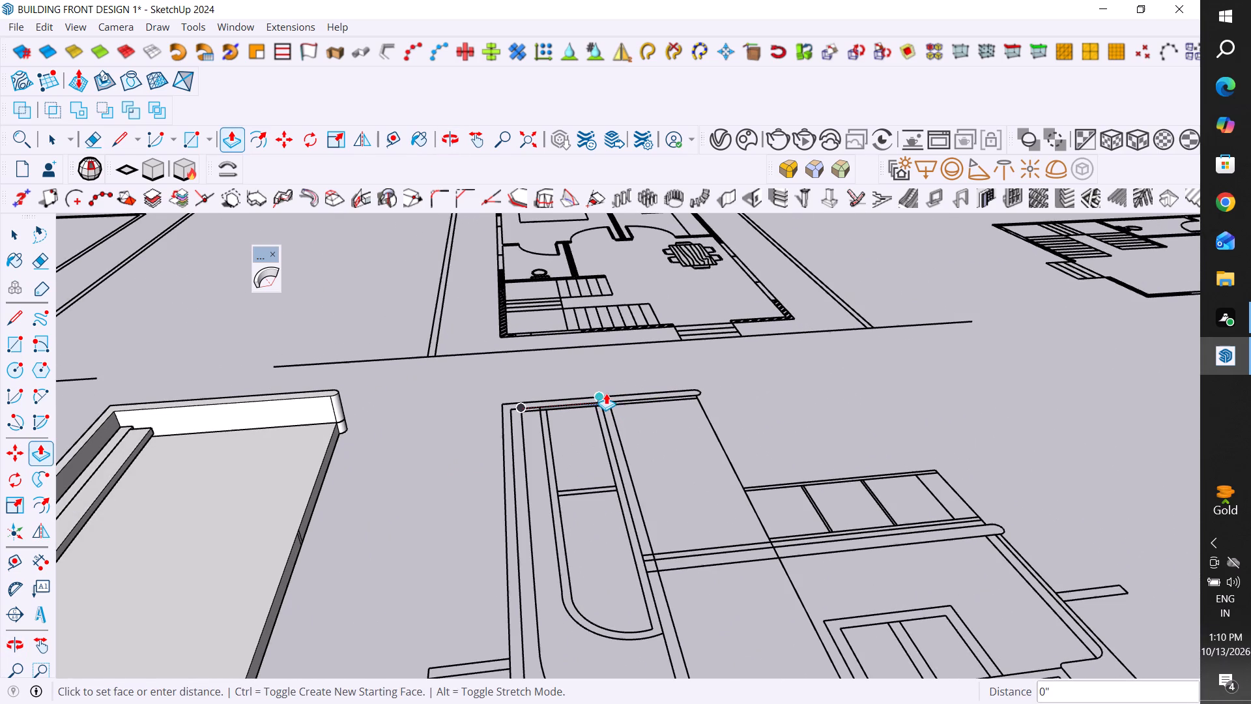
scroll(606, 393, up, 2)
click(597, 393)
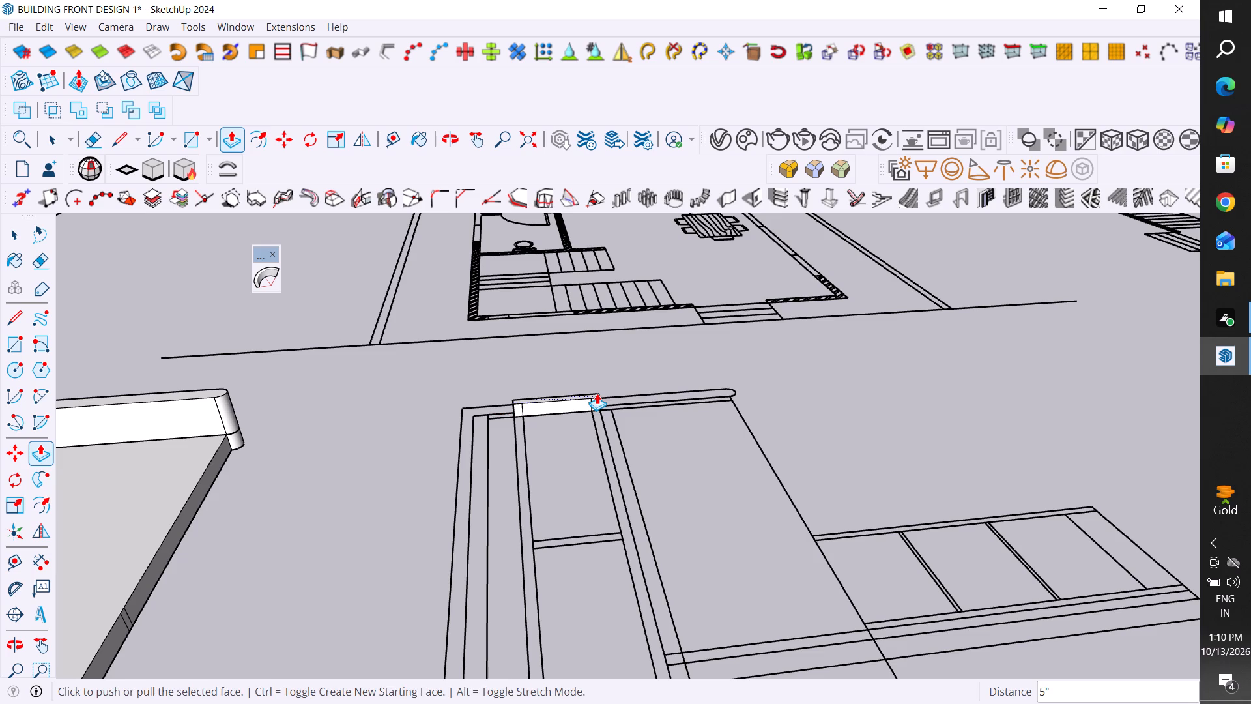
Group the visible faces and edges of the extruded strip block at the elevation's top.
click(23, 235)
scroll(669, 411, up, 7)
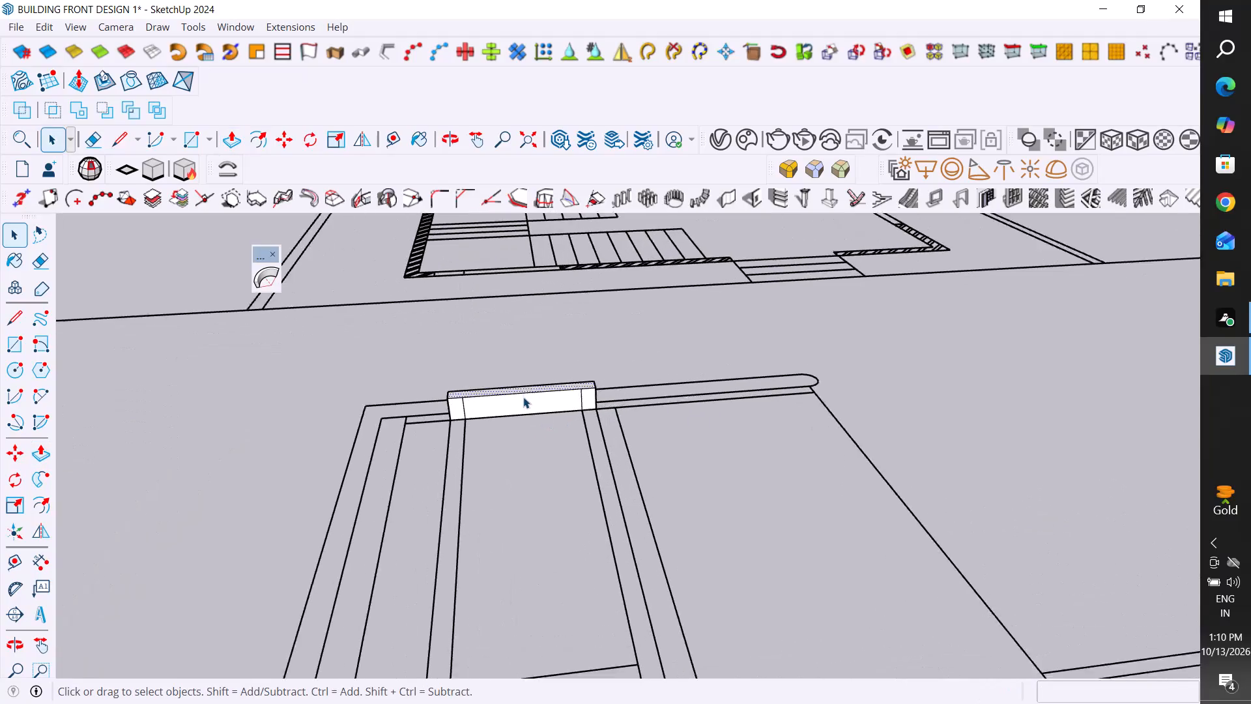
scroll(523, 397, up, 2)
triple_click(528, 390)
click(528, 390)
click(528, 390)
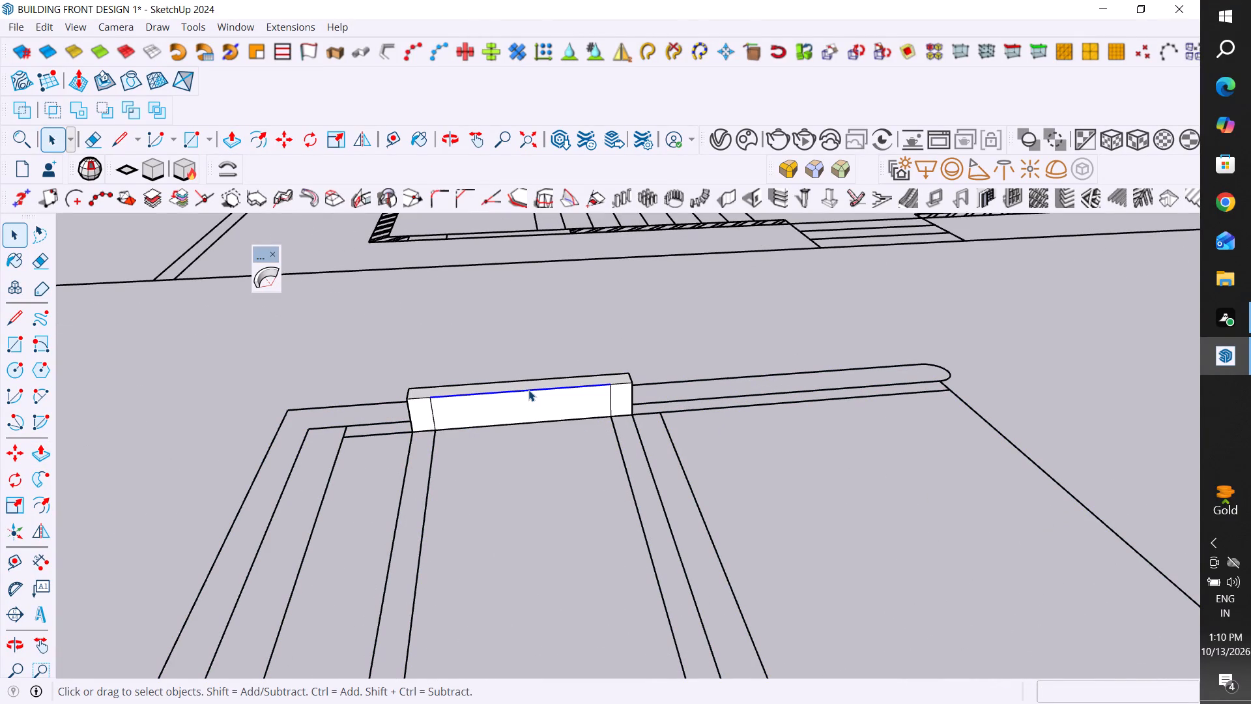
middle_drag(612, 411, 606, 344)
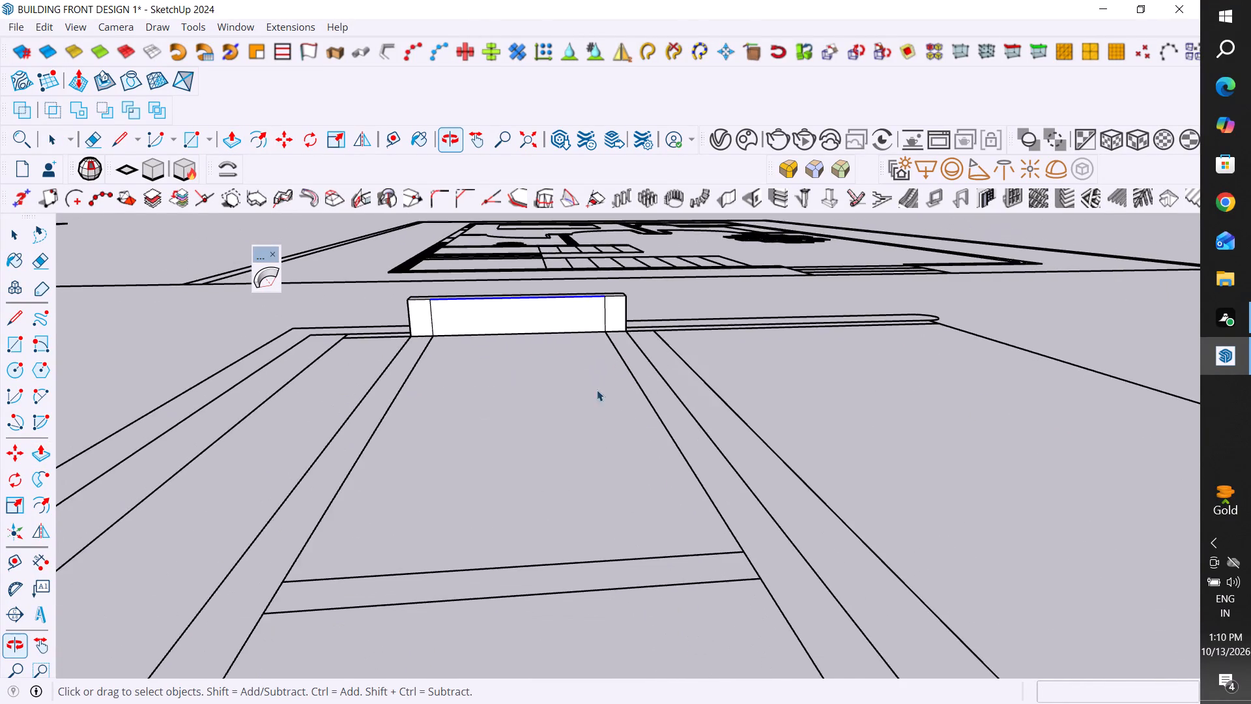
scroll(593, 398, down, 5)
scroll(603, 317, up, 4)
middle_drag(552, 359, 564, 403)
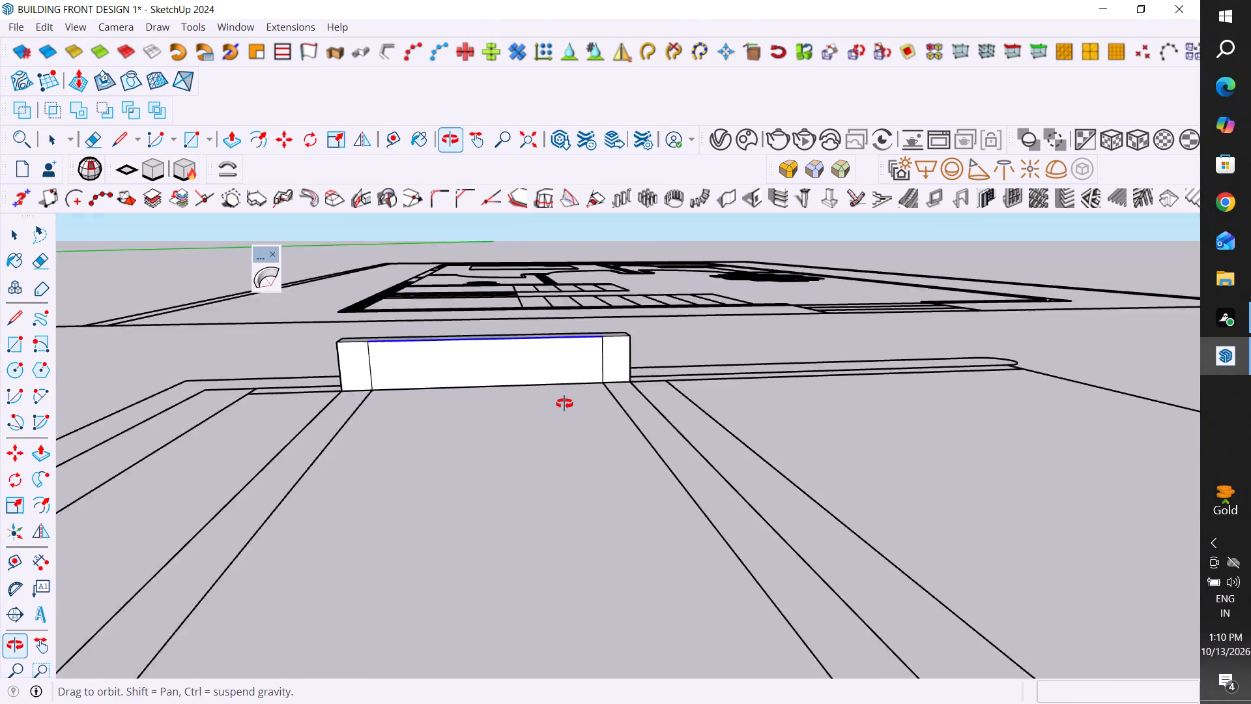
middle_drag(564, 403, 574, 371)
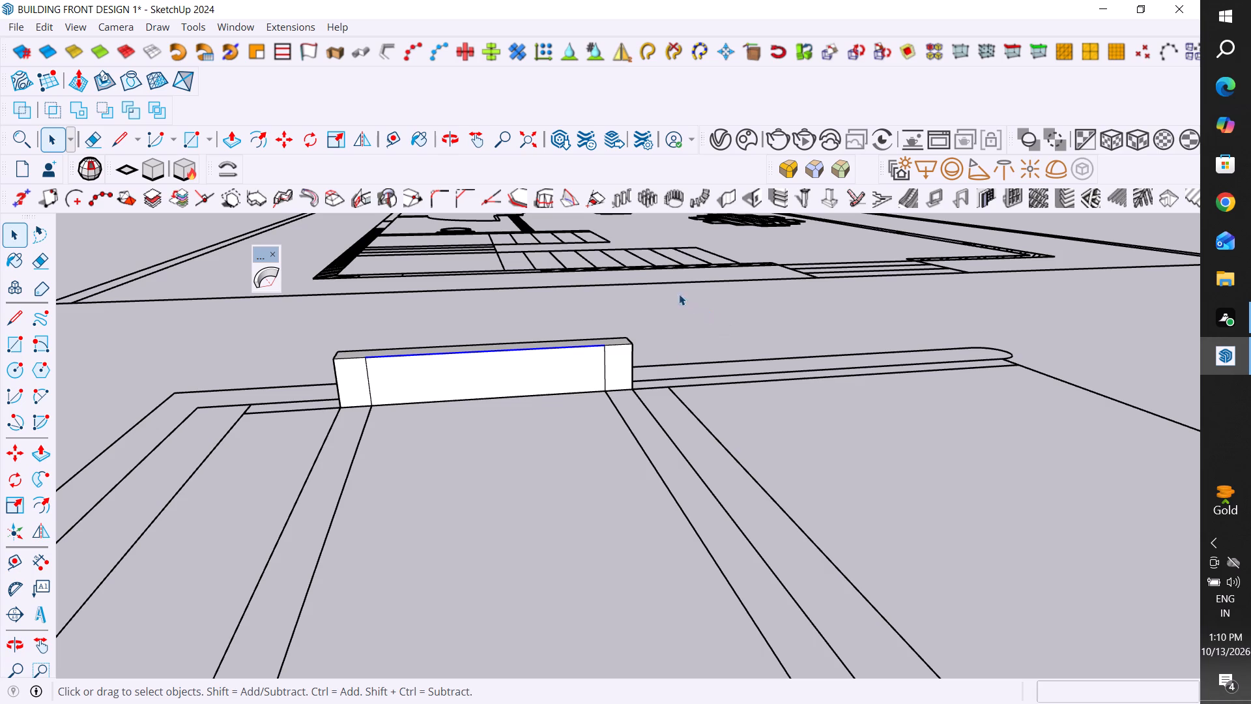
drag(650, 307, 234, 360)
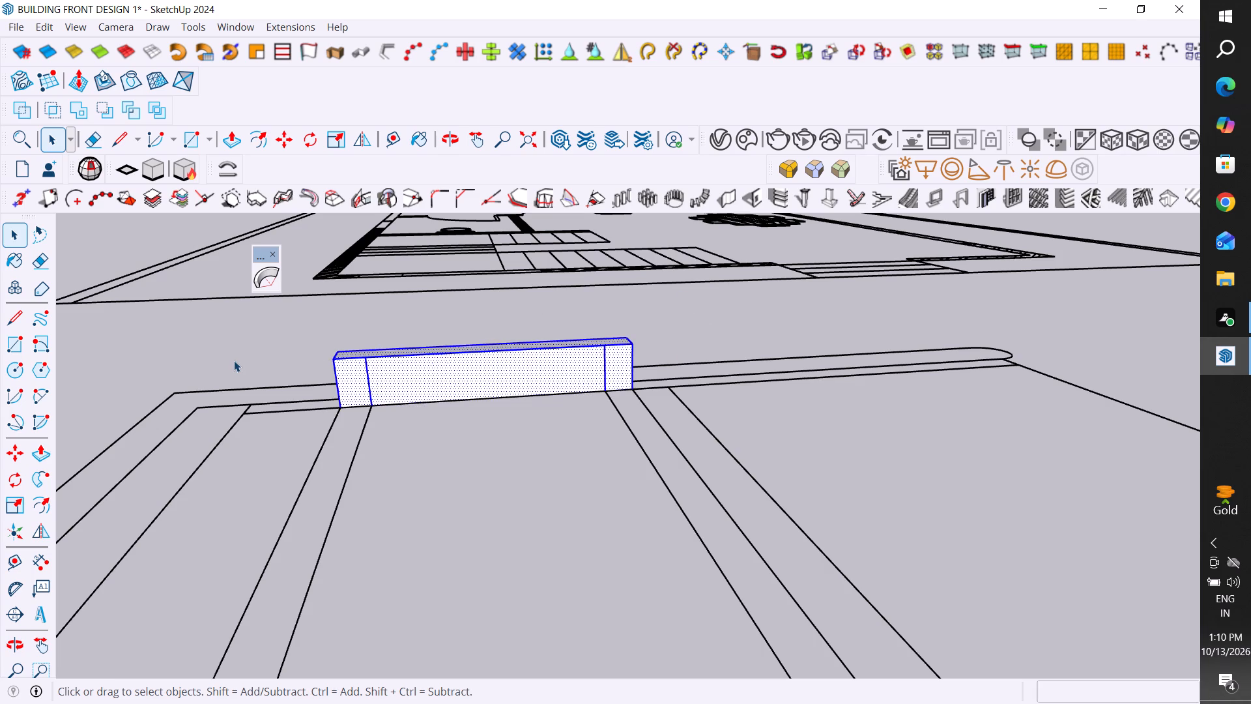
right_click(388, 381)
click(471, 153)
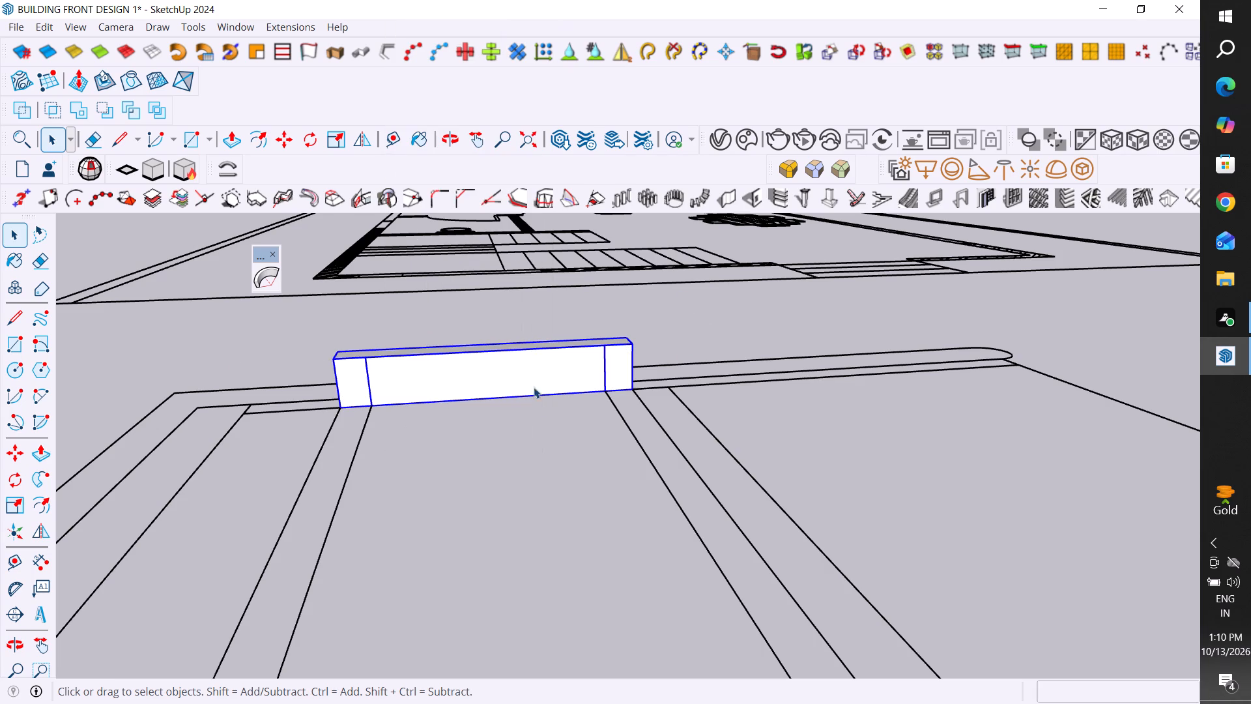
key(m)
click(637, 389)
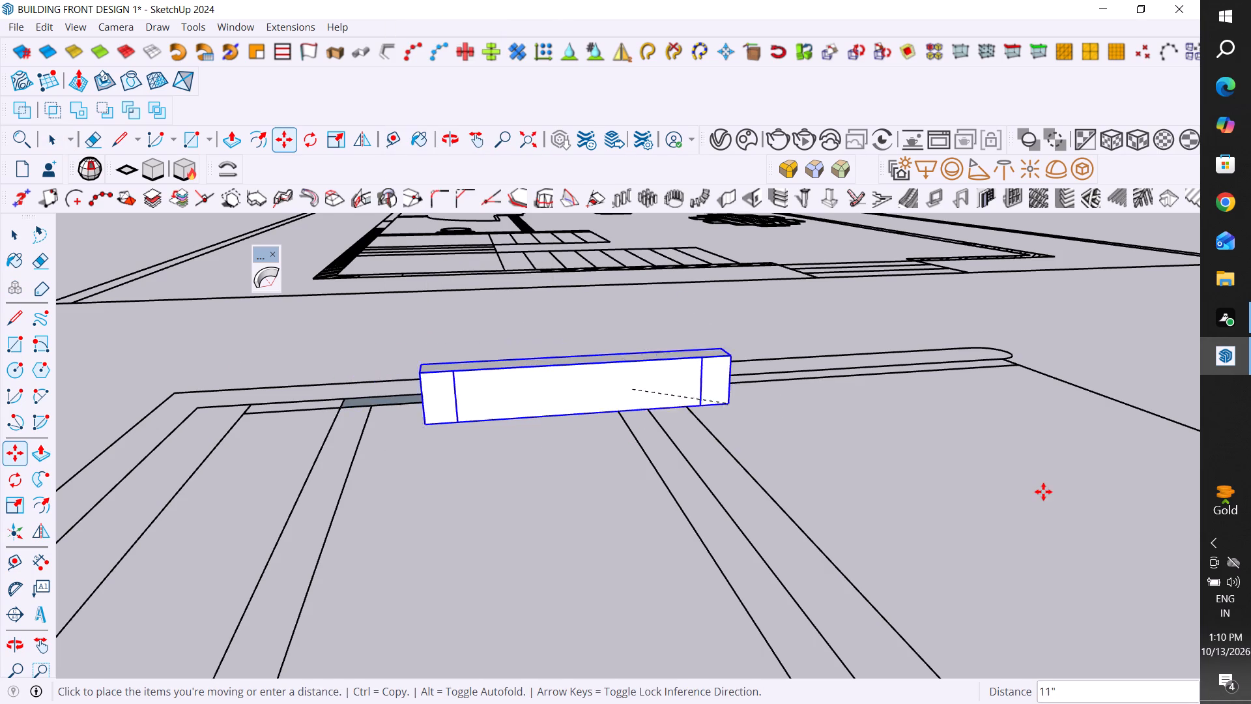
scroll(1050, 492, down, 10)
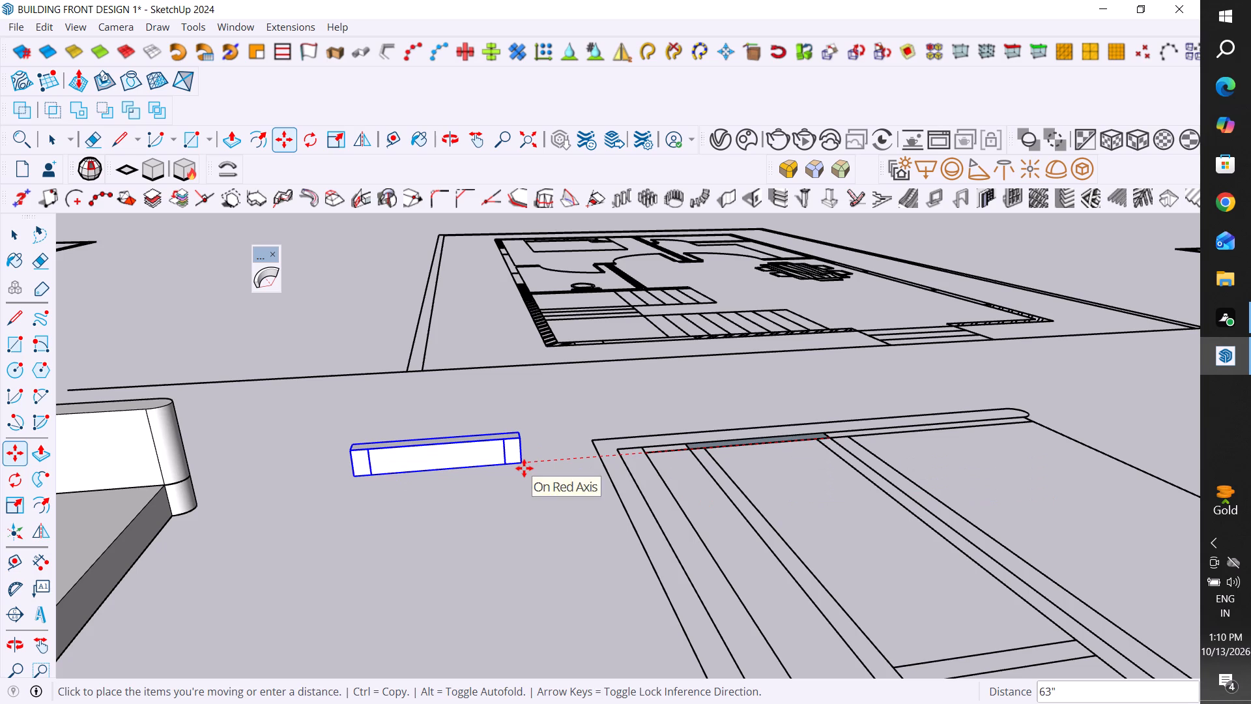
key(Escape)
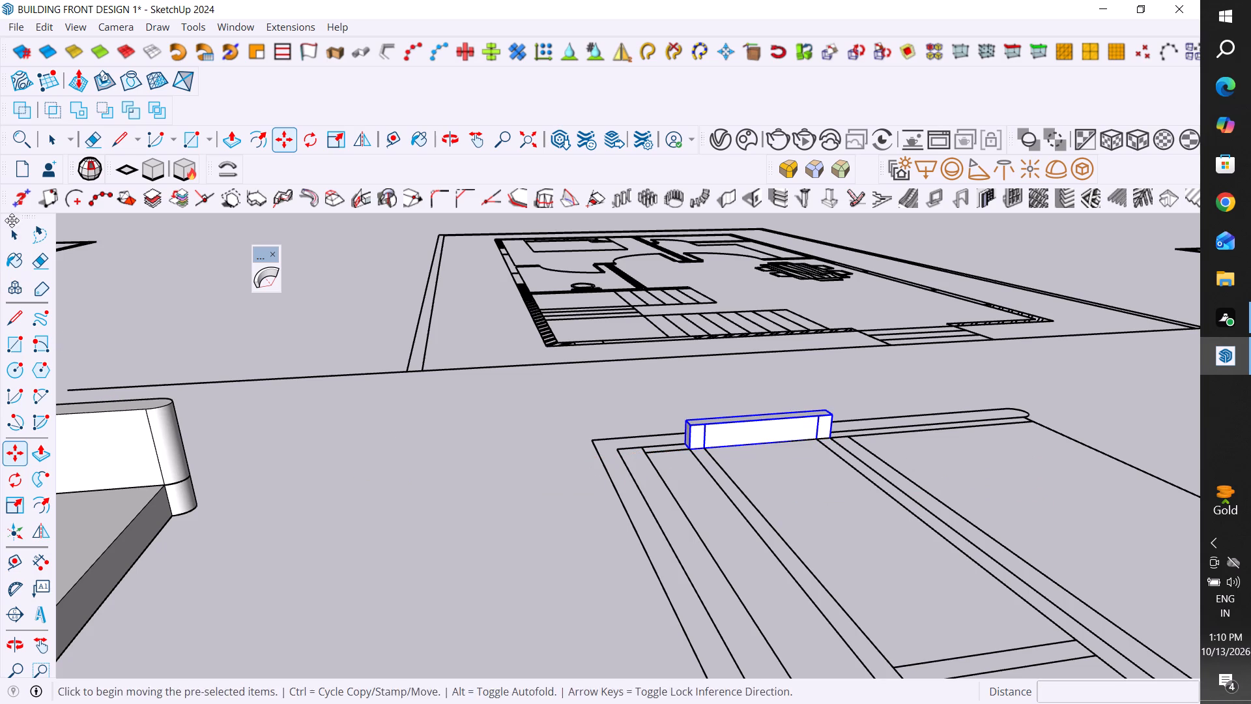
Combine the strip block's loose underside face with the existing block group into one new group.
click(14, 237)
middle_drag(833, 434, 844, 253)
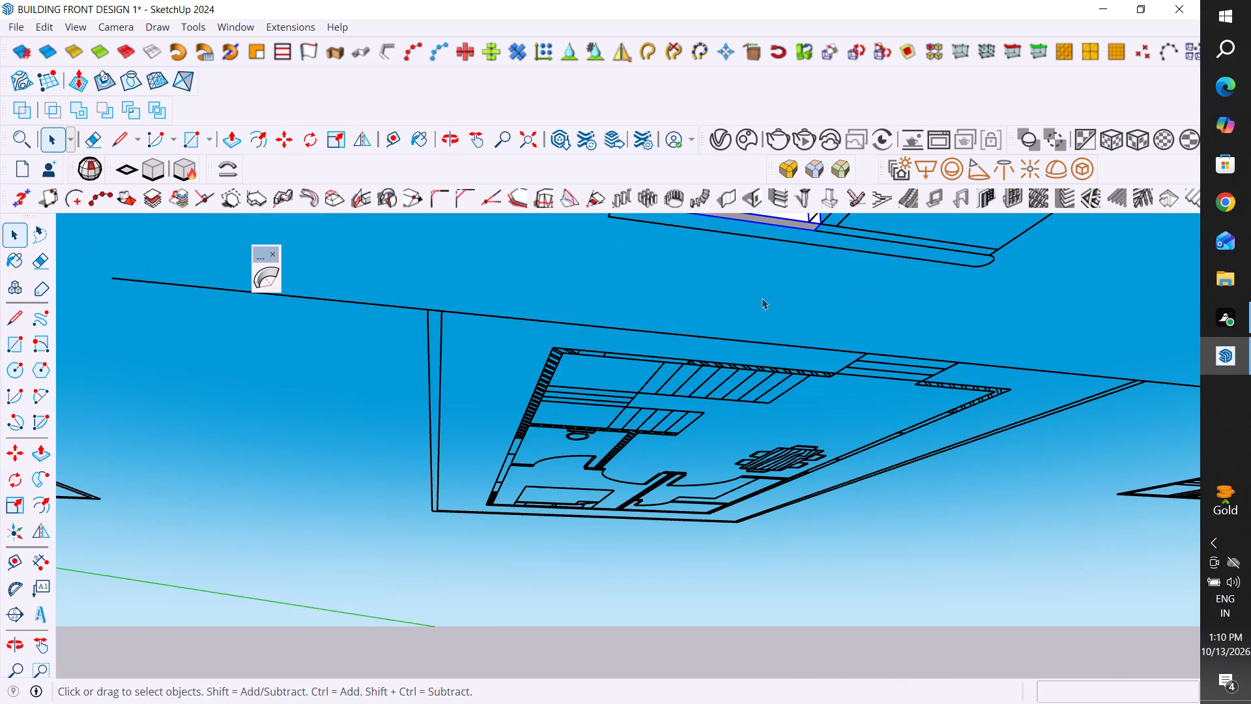
scroll(632, 471, down, 5)
scroll(646, 436, up, 20)
scroll(646, 436, up, 1)
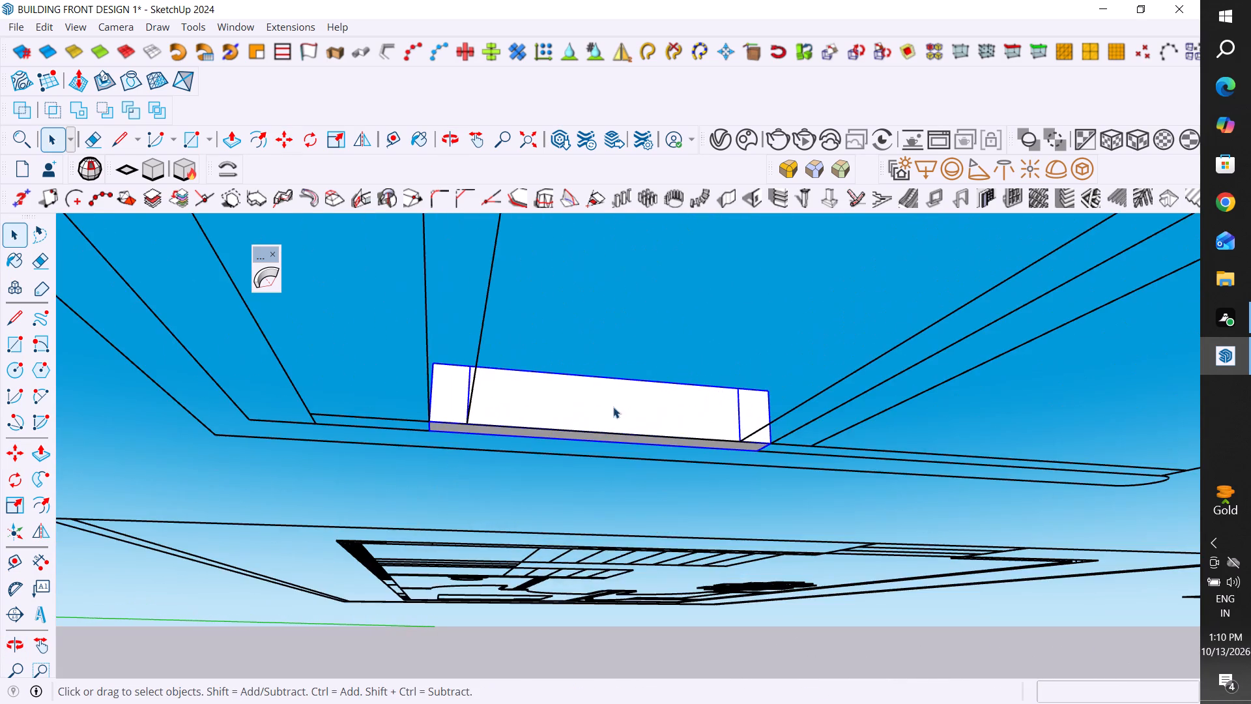
middle_drag(664, 379, 652, 377)
scroll(605, 426, down, 6)
middle_drag(547, 396, 546, 306)
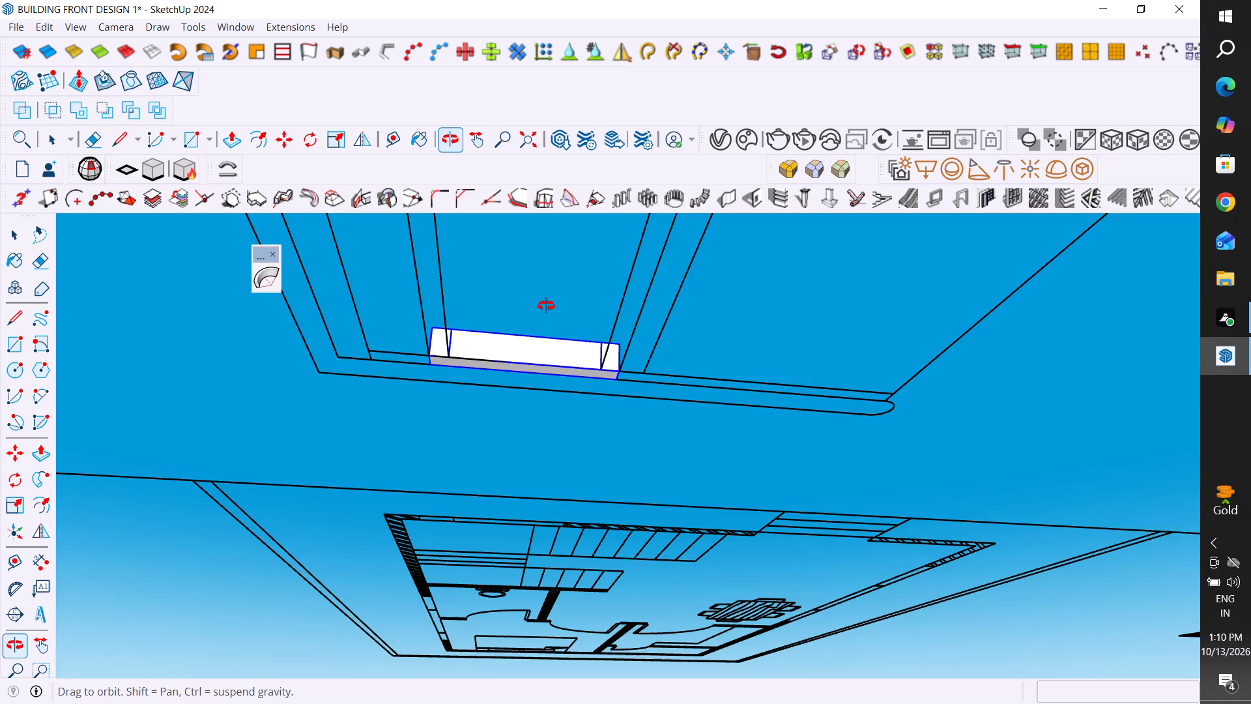
middle_drag(546, 306, 549, 304)
scroll(545, 307, up, 5)
scroll(538, 307, down, 5)
scroll(495, 227, up, 13)
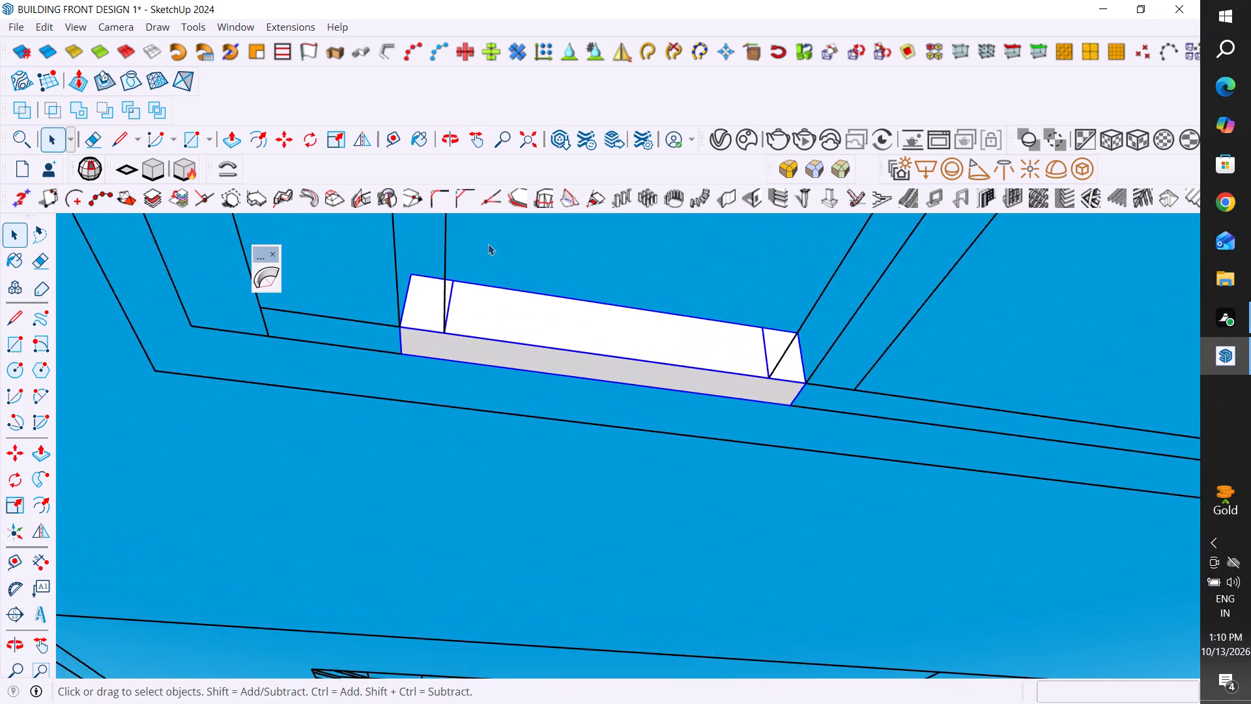
scroll(488, 244, up, 2)
click(455, 383)
ctrl+click(508, 339)
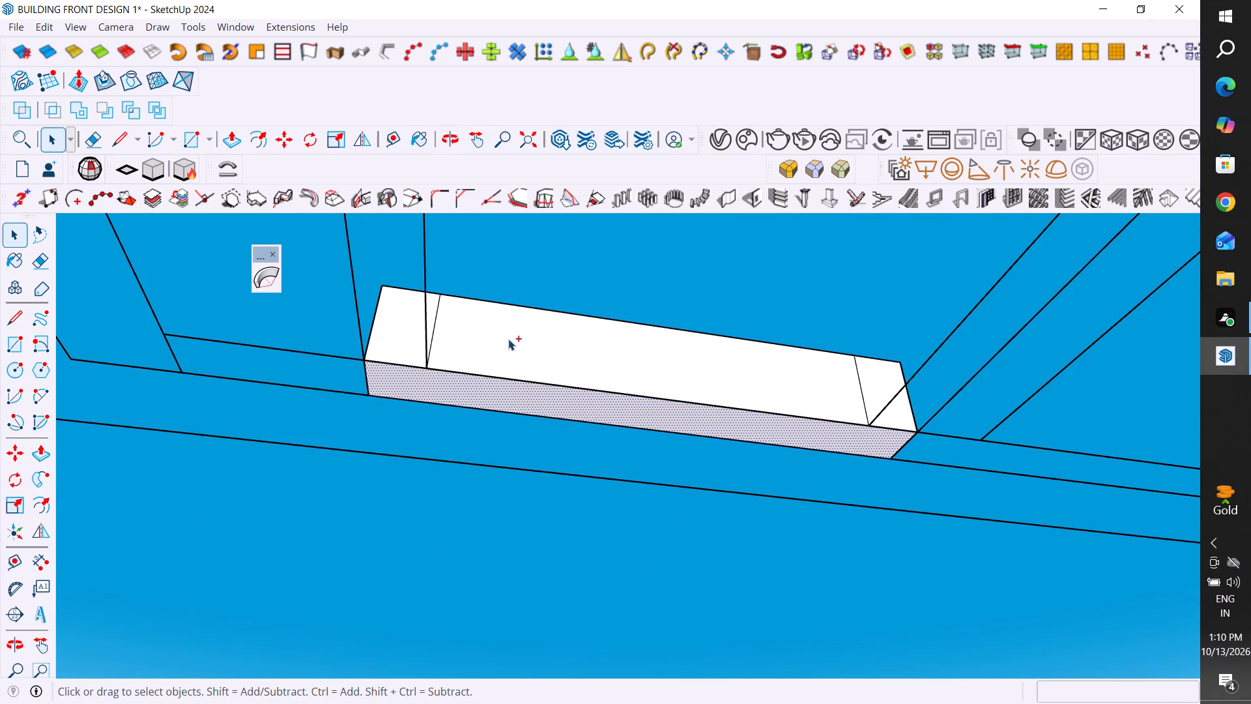
right_click(701, 375)
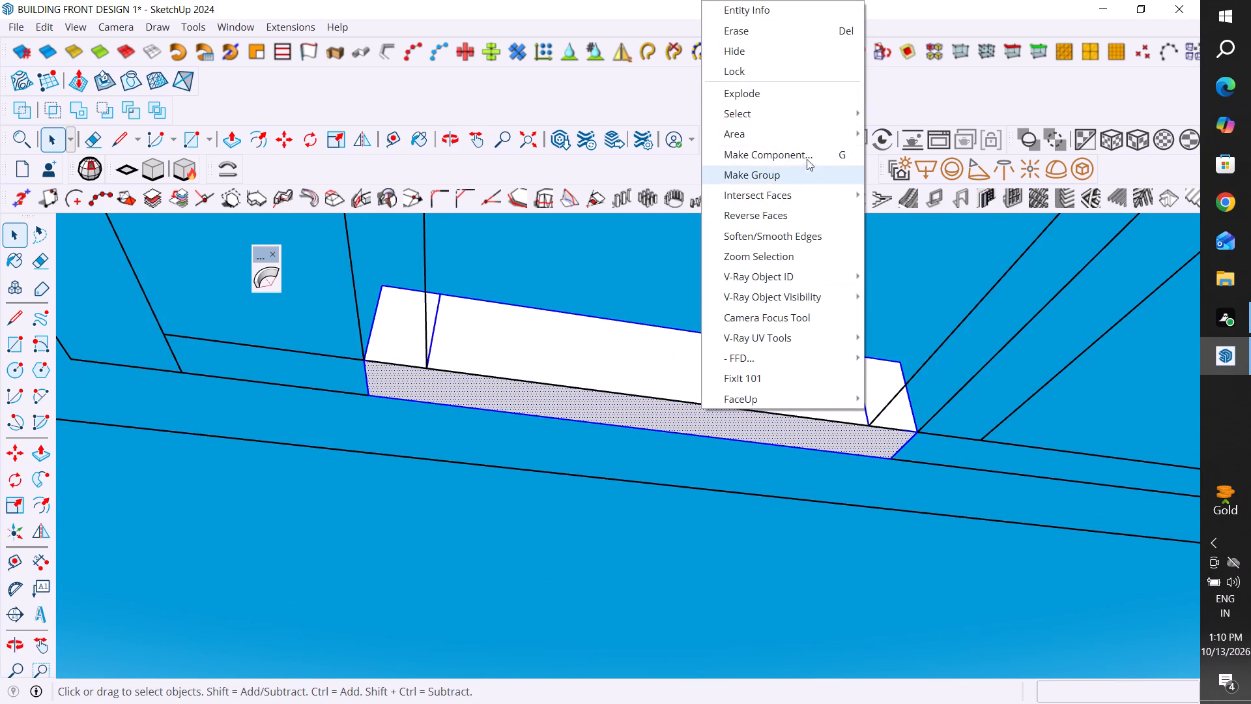
click(790, 177)
click(629, 494)
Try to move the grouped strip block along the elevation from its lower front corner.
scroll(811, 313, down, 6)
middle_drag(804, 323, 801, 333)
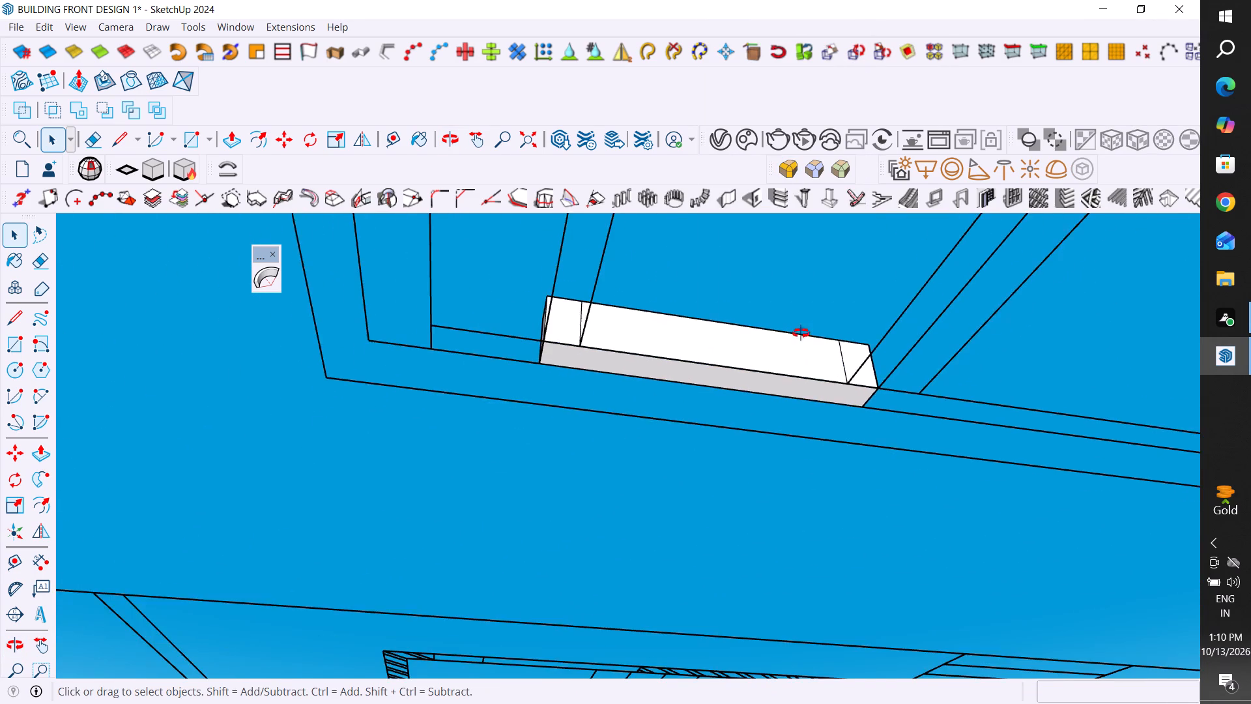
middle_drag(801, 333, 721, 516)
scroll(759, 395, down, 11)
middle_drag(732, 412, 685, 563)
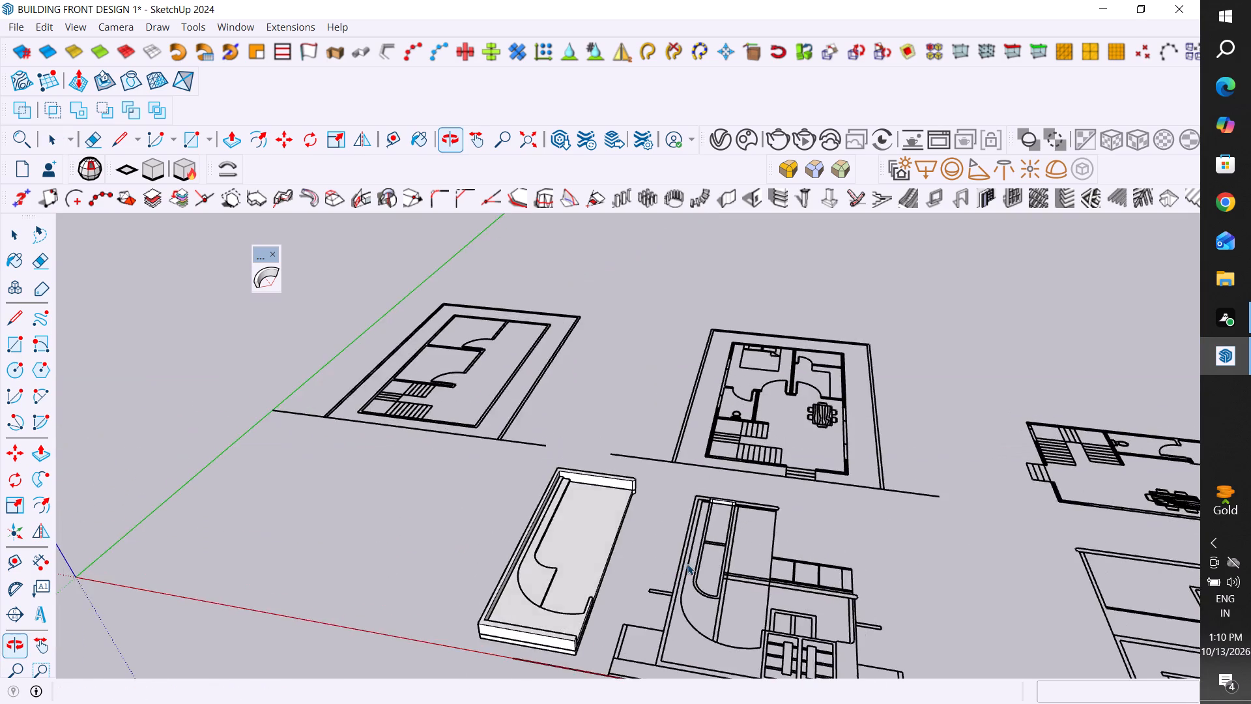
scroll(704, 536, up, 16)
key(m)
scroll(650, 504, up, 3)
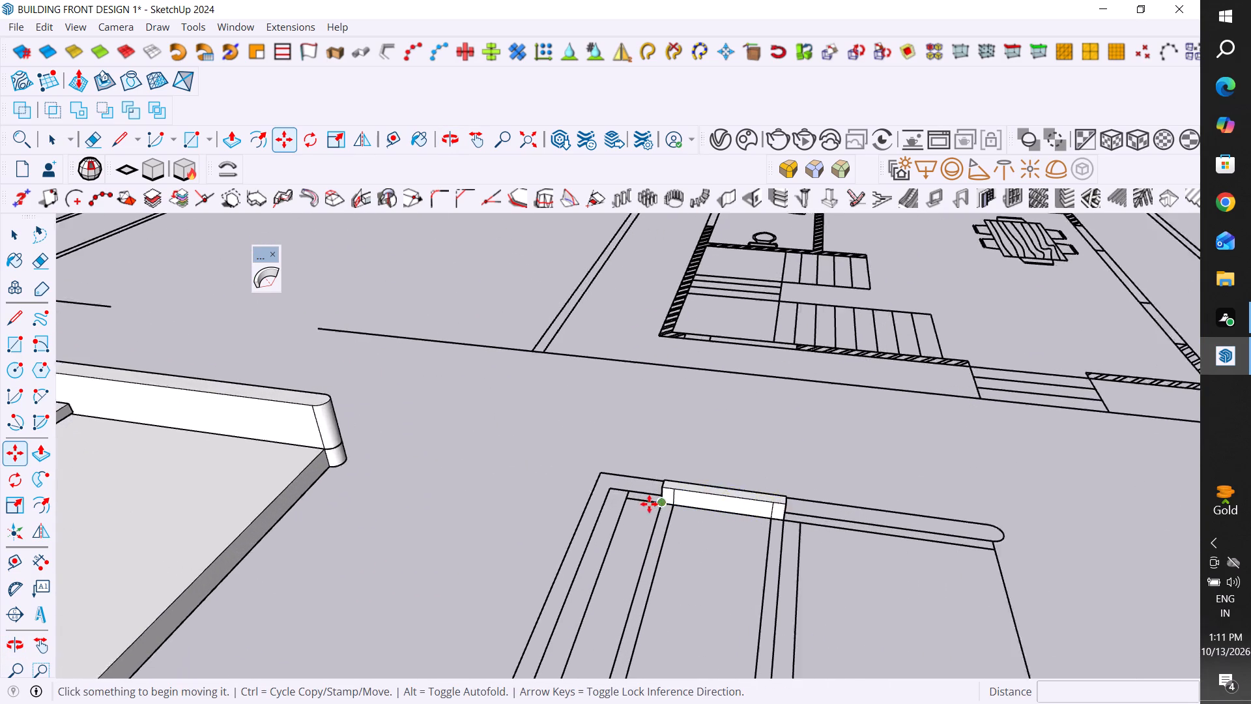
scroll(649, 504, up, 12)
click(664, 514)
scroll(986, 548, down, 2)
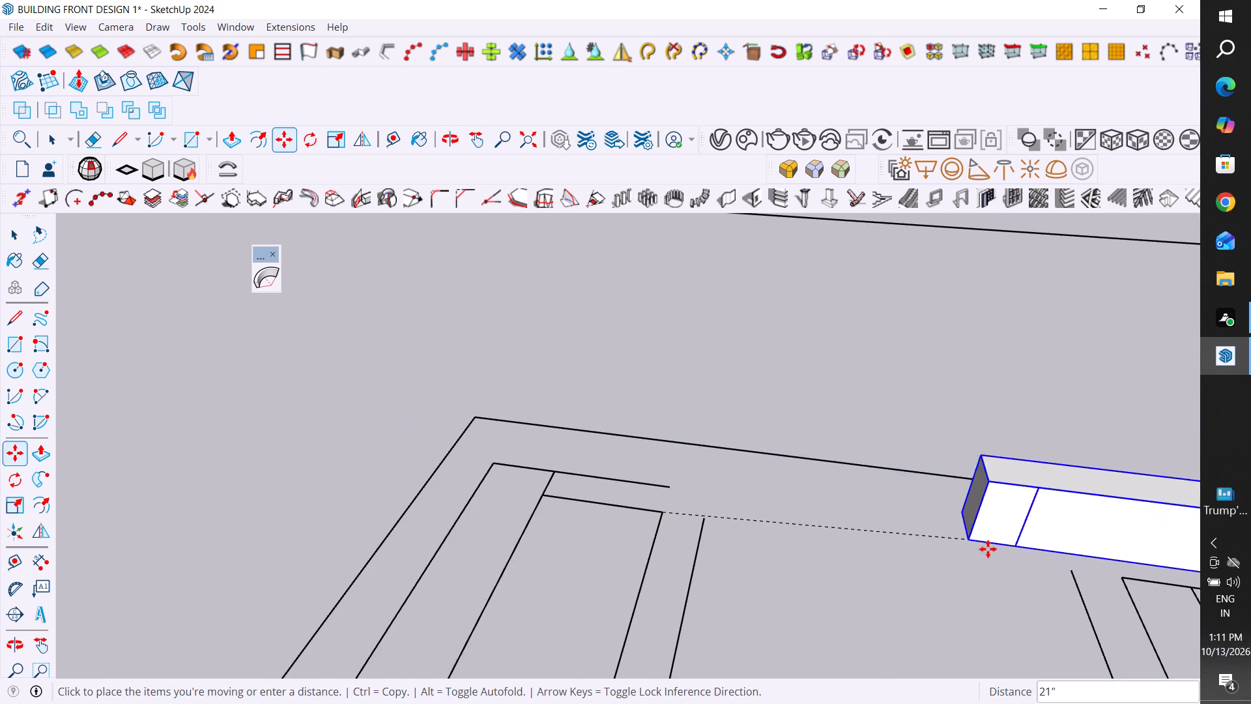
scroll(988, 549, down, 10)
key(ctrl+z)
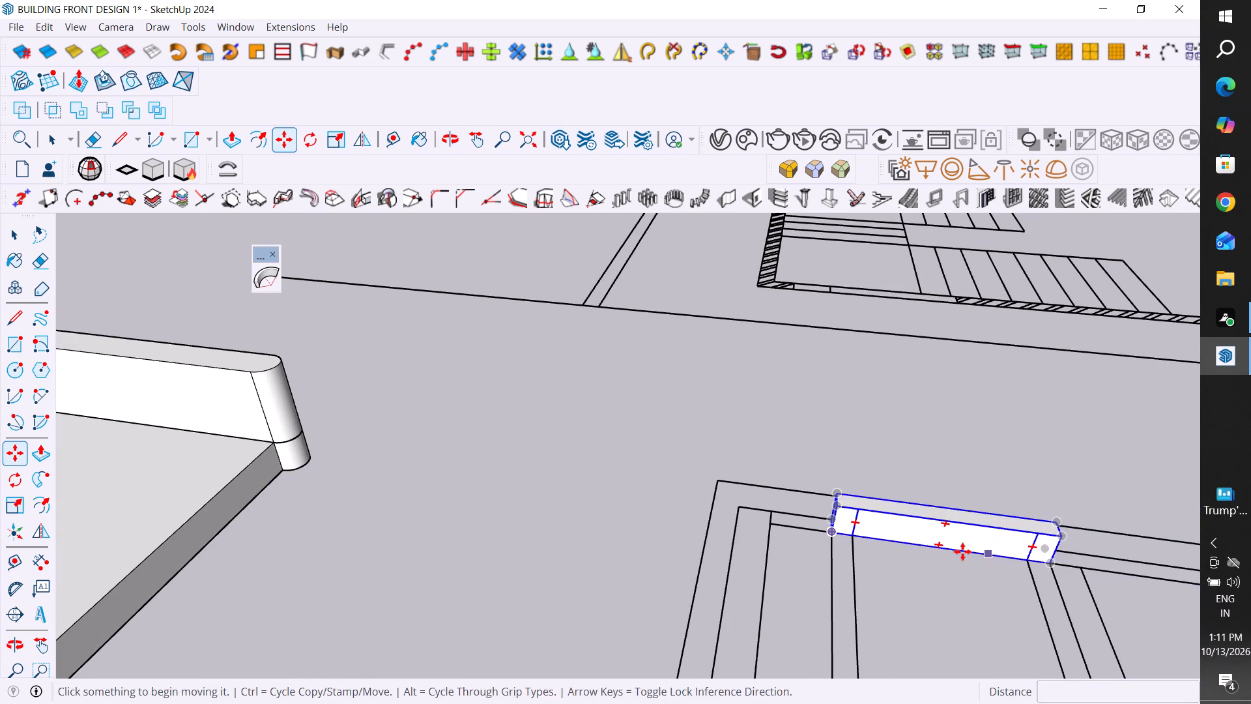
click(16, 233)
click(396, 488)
Copy the grouped strip block from its lower corner 173" along the red axis onto the top of the facade assembly.
scroll(1045, 550, up, 3)
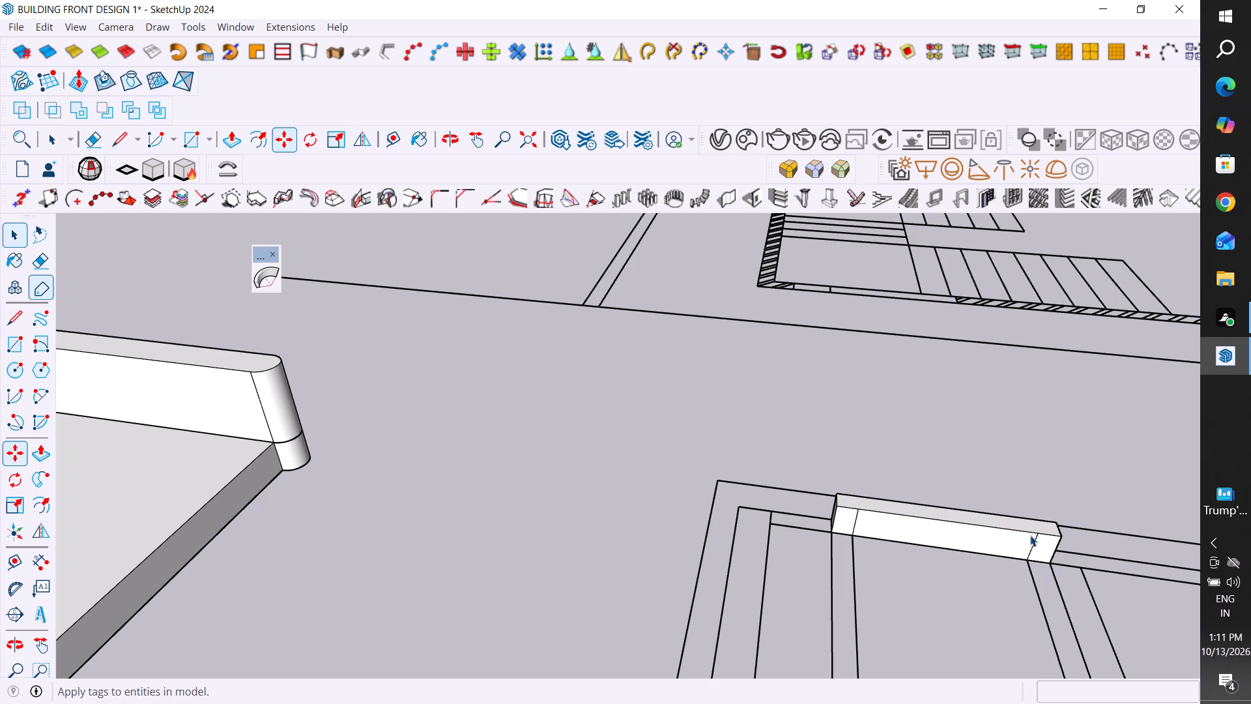
scroll(1033, 533, up, 2)
middle_drag(971, 525, 869, 325)
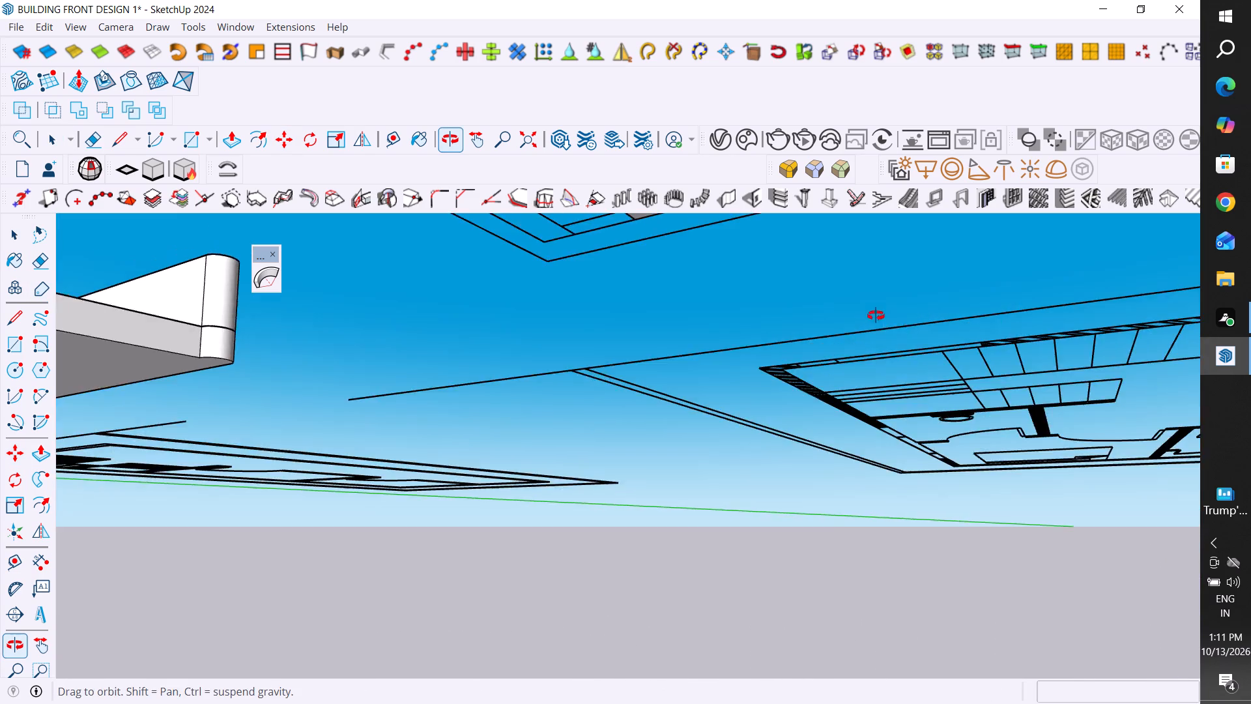
scroll(753, 519, down, 10)
middle_drag(707, 471, 763, 349)
scroll(693, 439, up, 6)
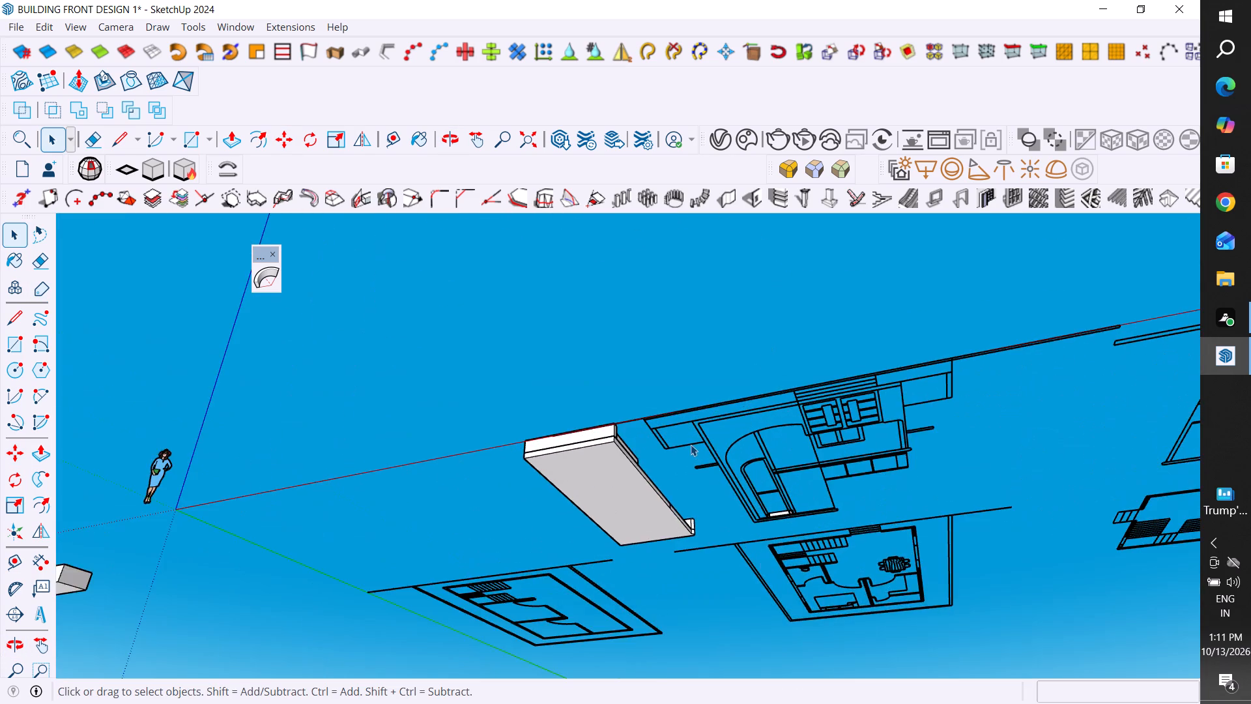
scroll(691, 445, up, 20)
scroll(691, 445, up, 3)
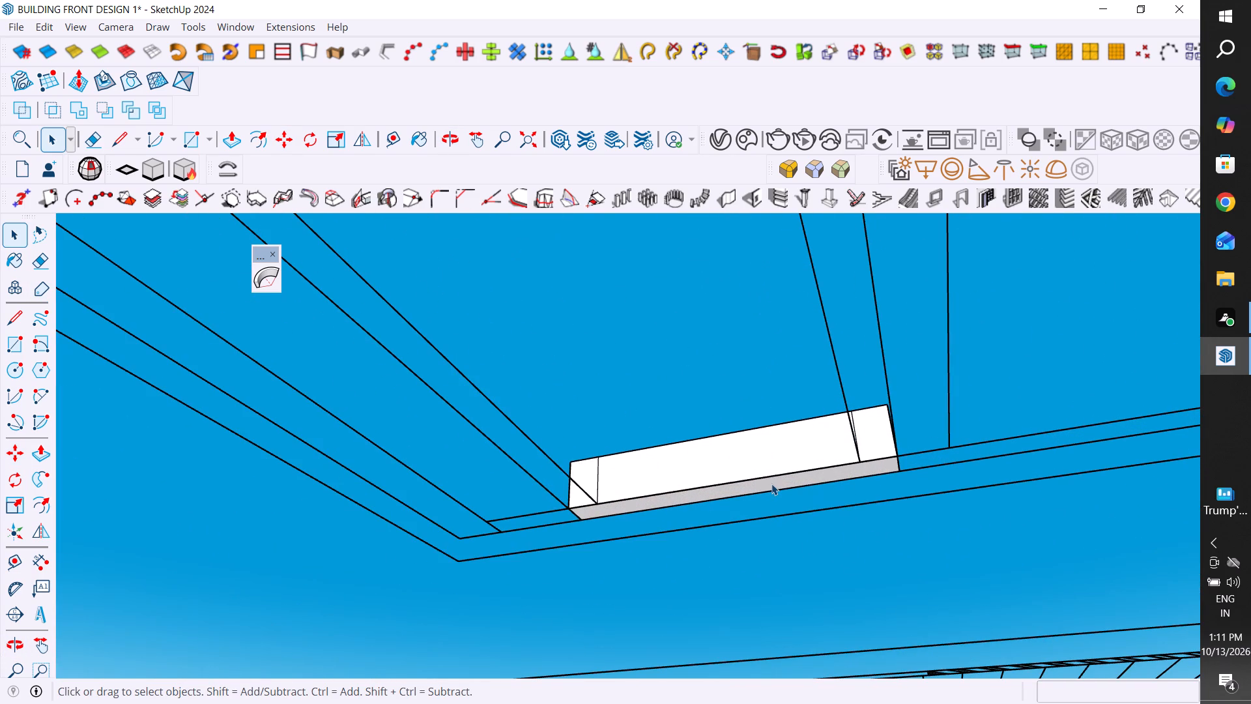
click(773, 484)
key(m)
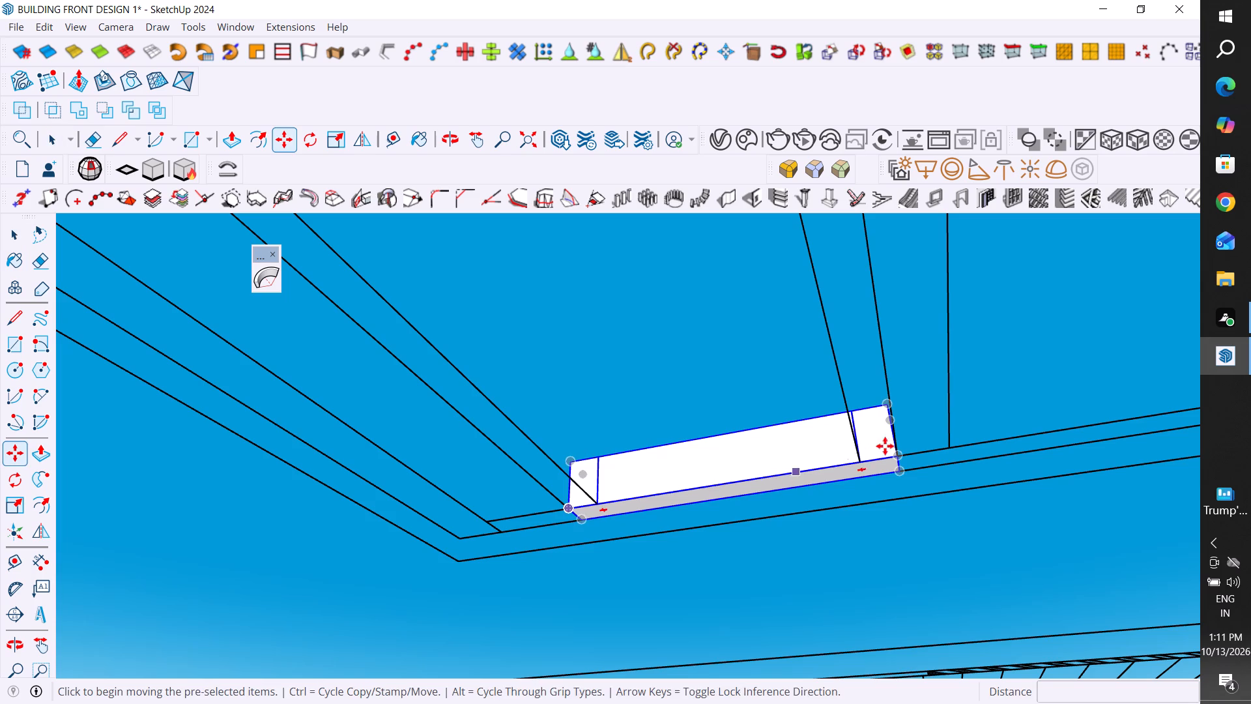
click(903, 476)
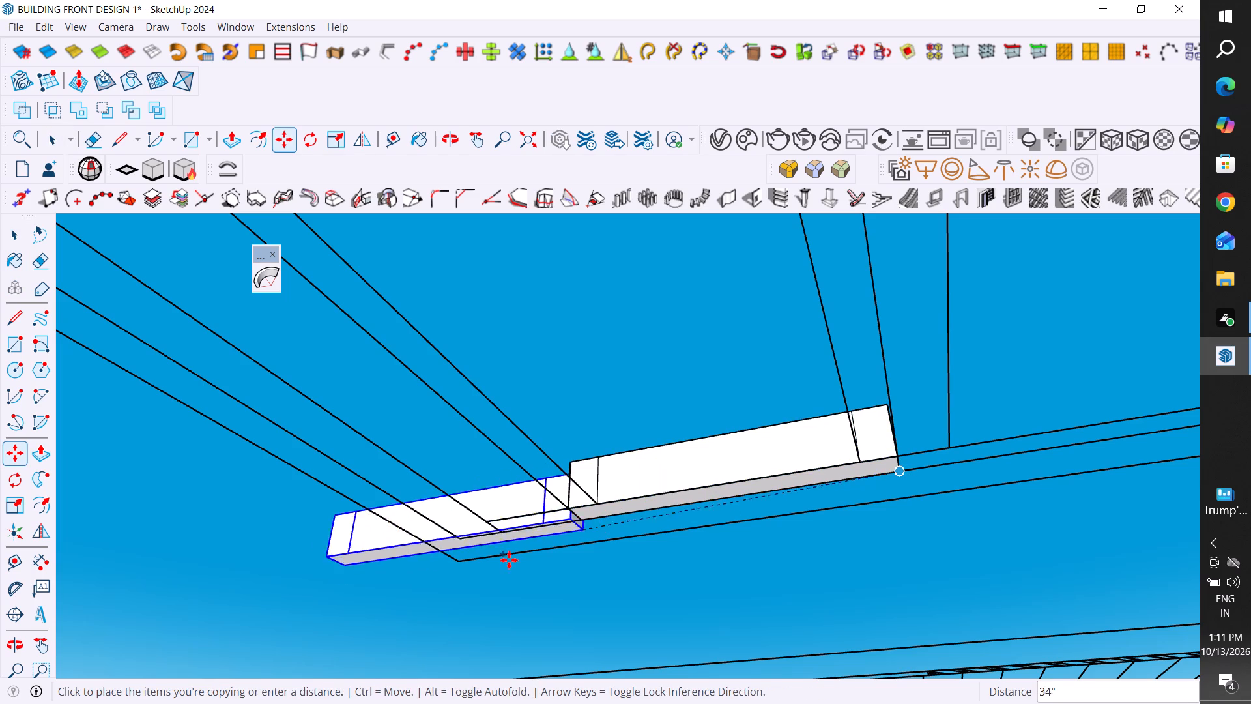
scroll(712, 485, down, 3)
middle_drag(738, 453, 792, 703)
scroll(1007, 448, down, 6)
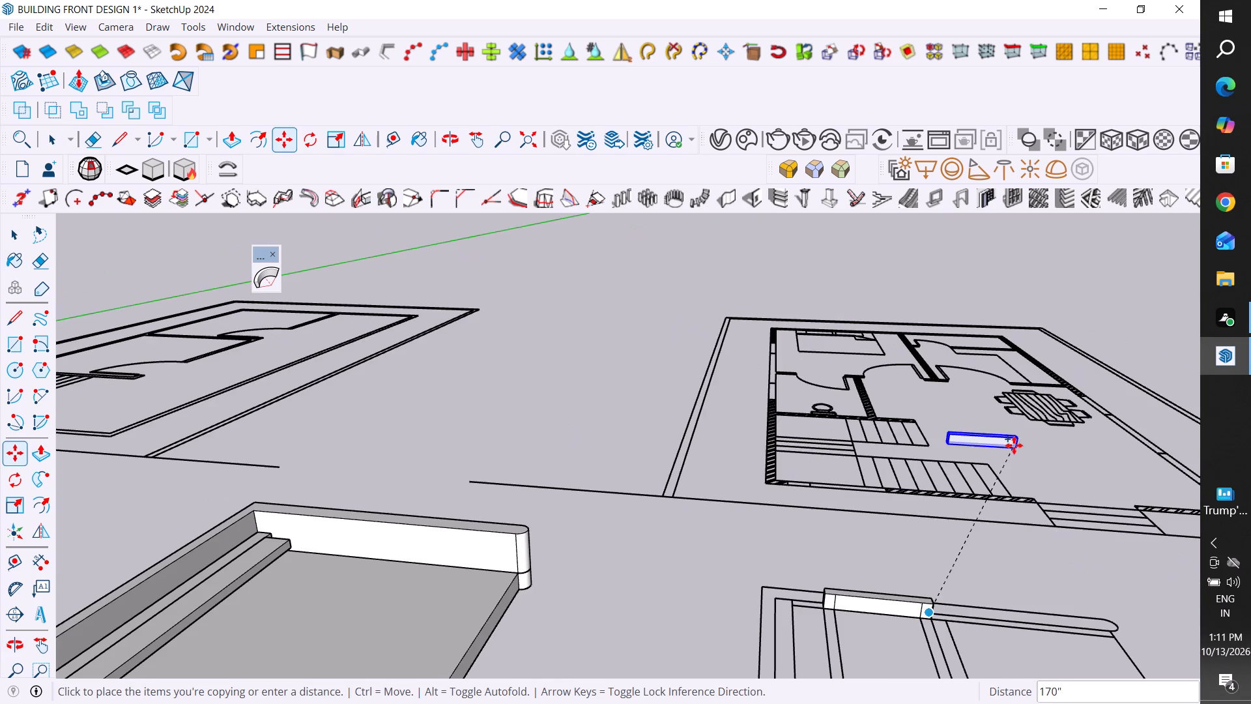
scroll(352, 563, up, 9)
middle_drag(352, 563, 452, 654)
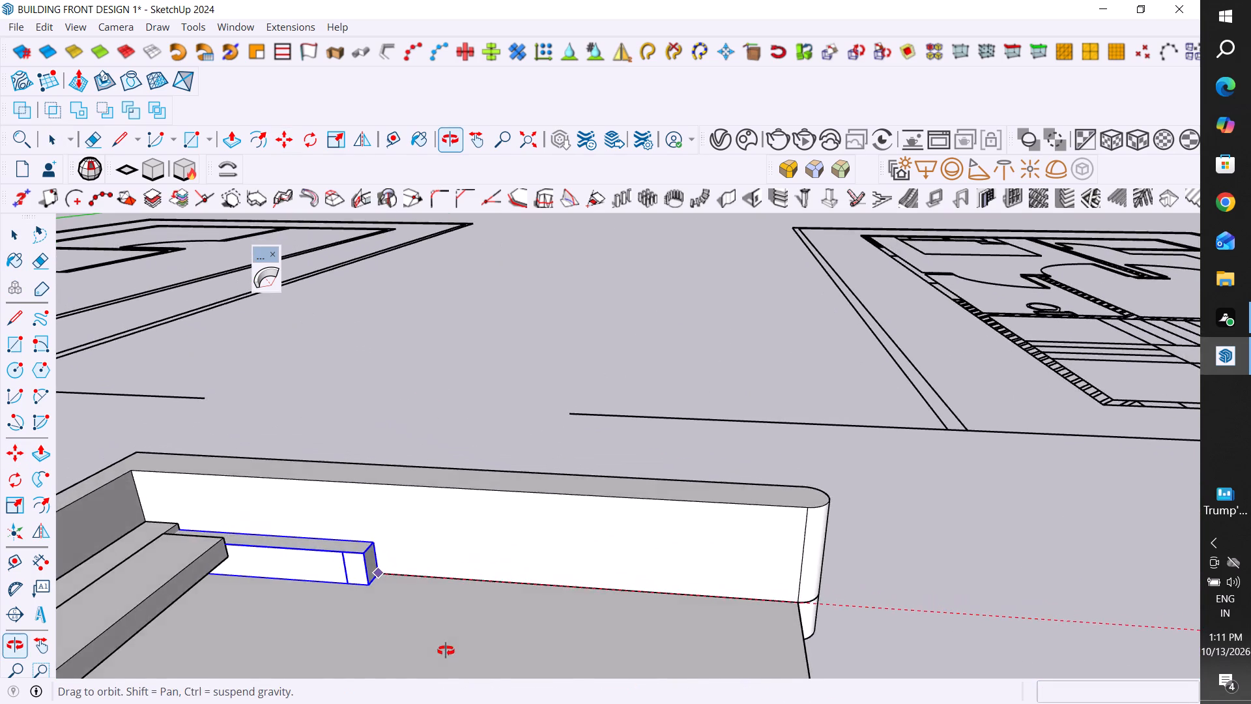
scroll(589, 524, down, 6)
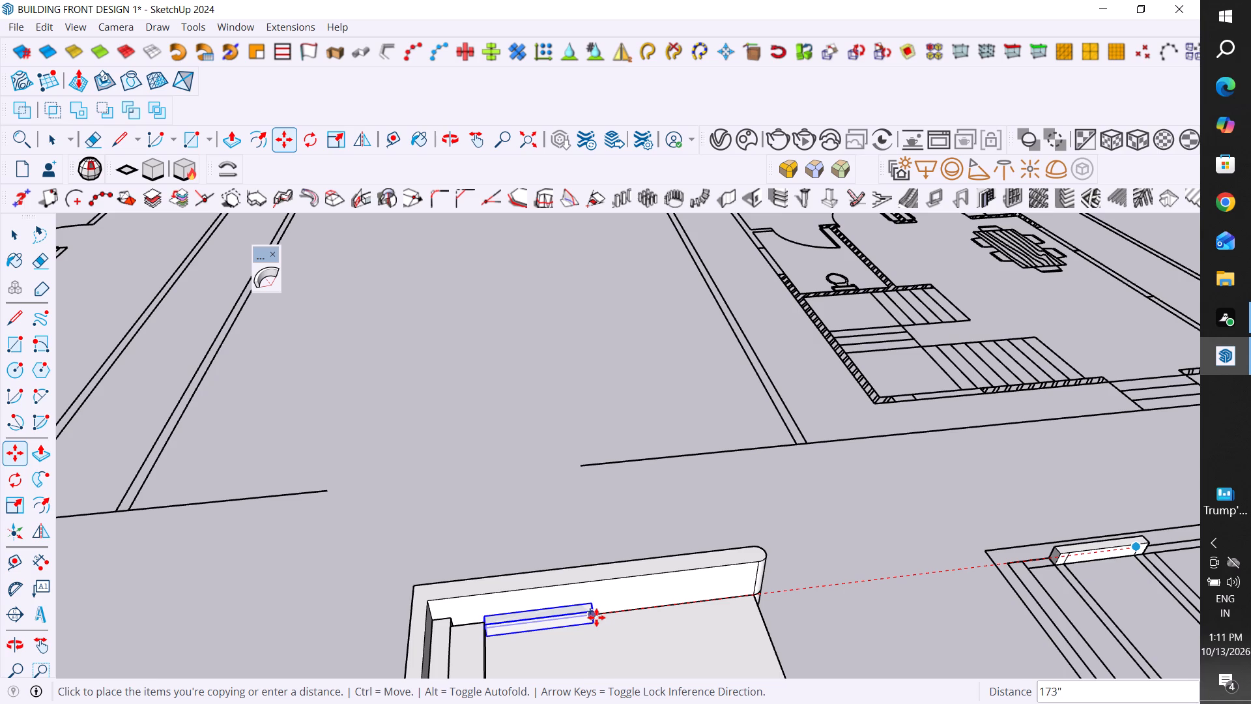
click(596, 617)
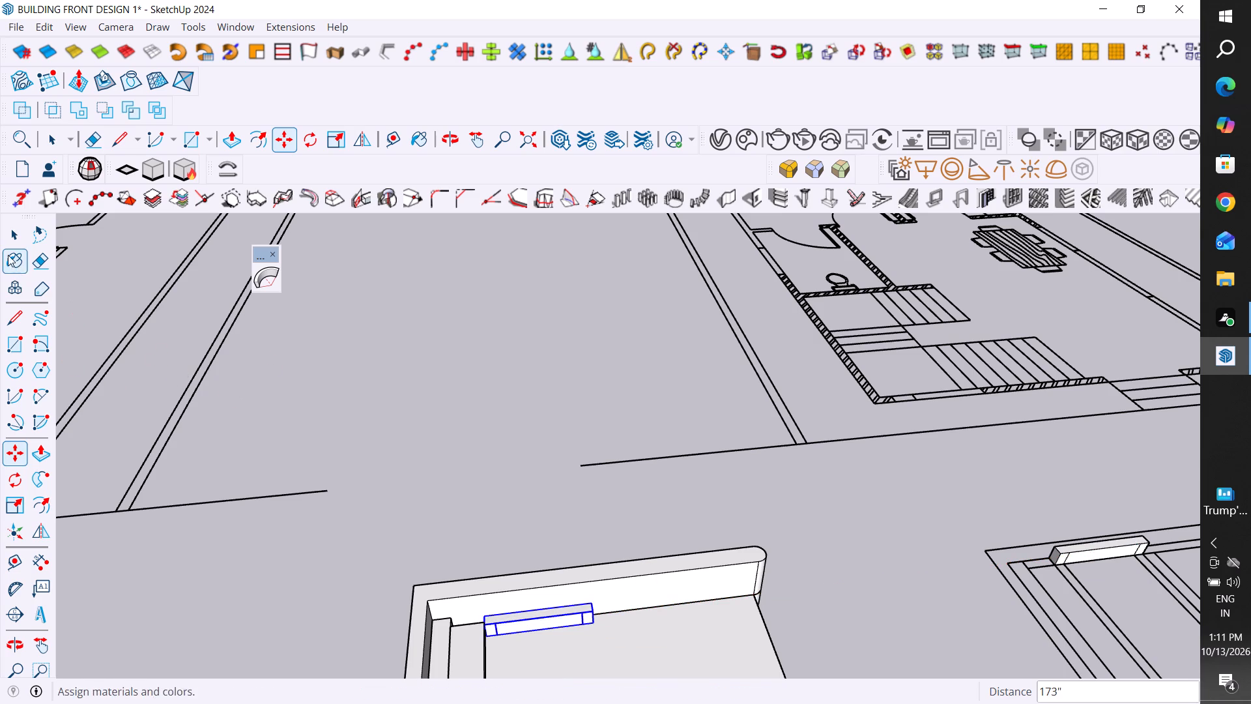
click(13, 242)
click(341, 435)
Move the copied strip block about 9" beneath the facade's top border, snapping its corner to the adjoining vertical group's top endpoint.
scroll(467, 473, down, 5)
middle_drag(467, 473, 488, 657)
scroll(575, 480, down, 5)
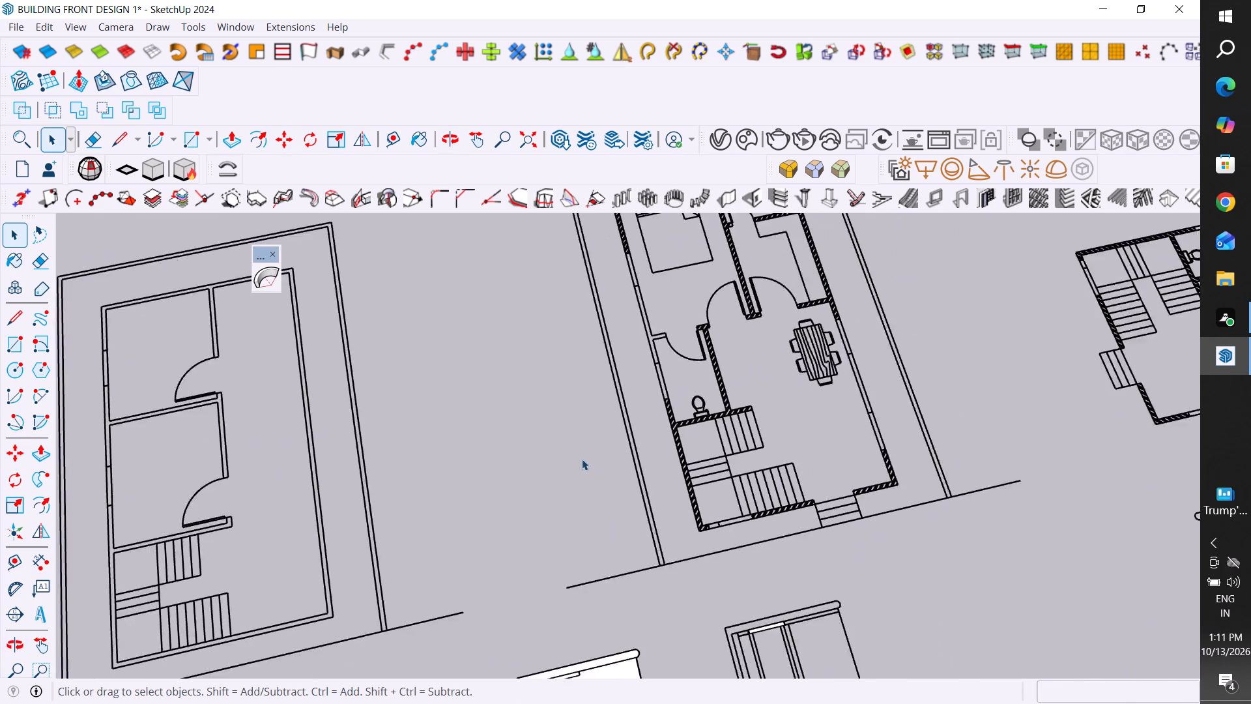
scroll(582, 459, down, 2)
scroll(569, 666, up, 20)
scroll(569, 666, up, 7)
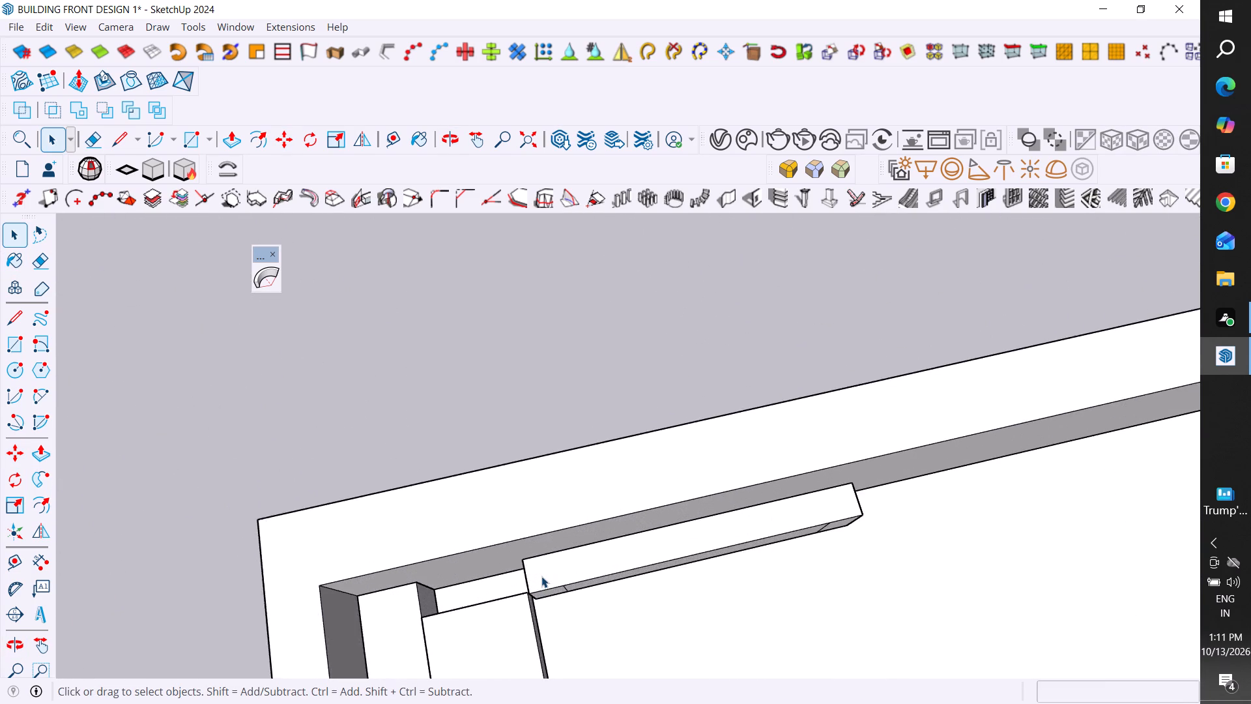
scroll(541, 576, up, 6)
key(m)
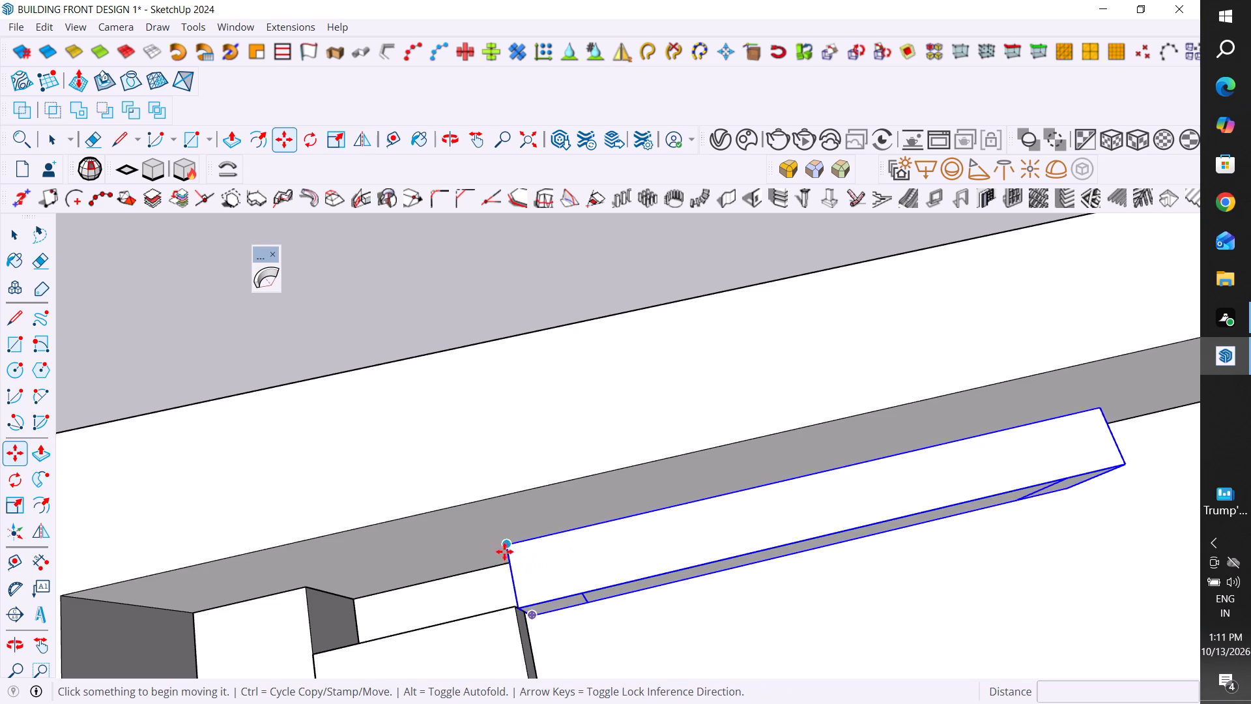
click(508, 545)
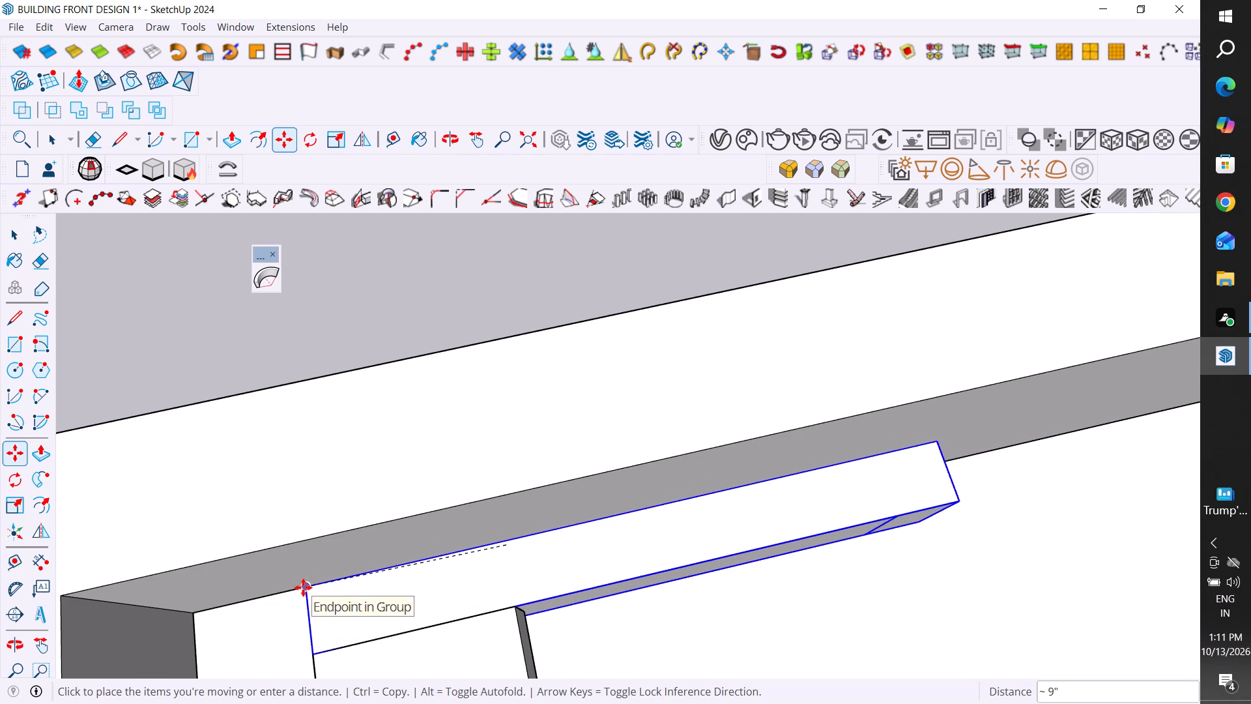
click(303, 587)
scroll(508, 609, down, 12)
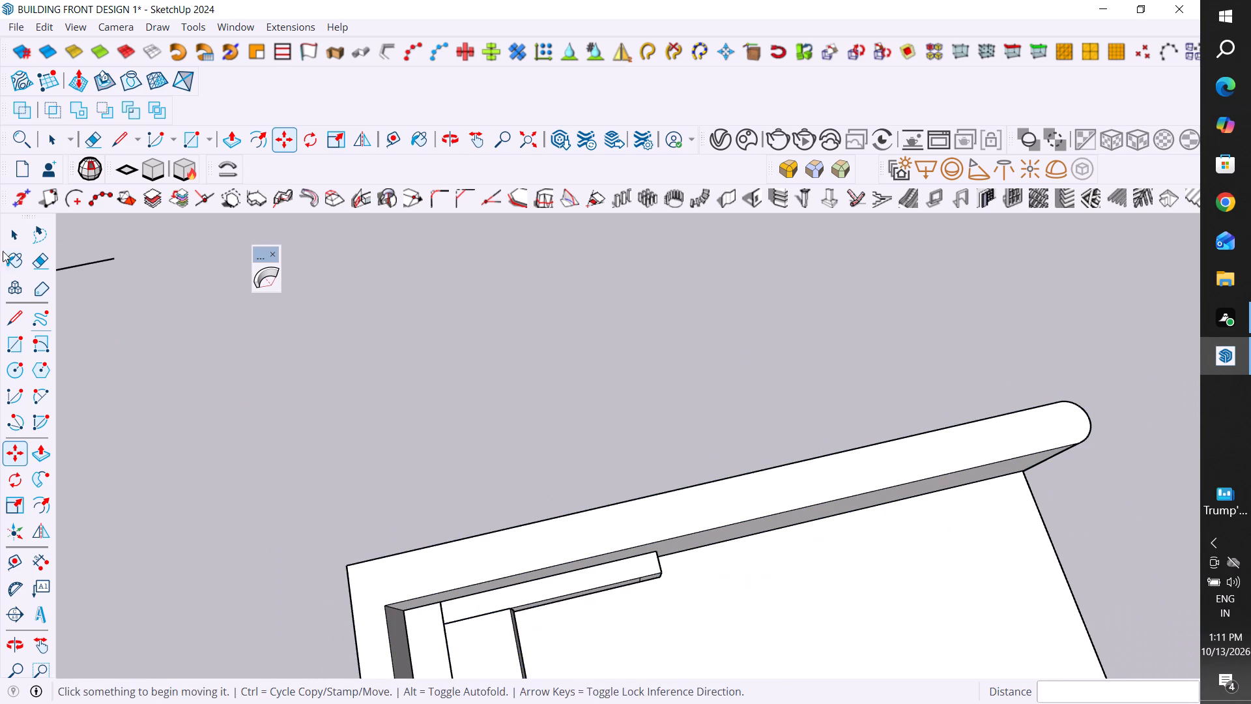
click(8, 239)
click(465, 403)
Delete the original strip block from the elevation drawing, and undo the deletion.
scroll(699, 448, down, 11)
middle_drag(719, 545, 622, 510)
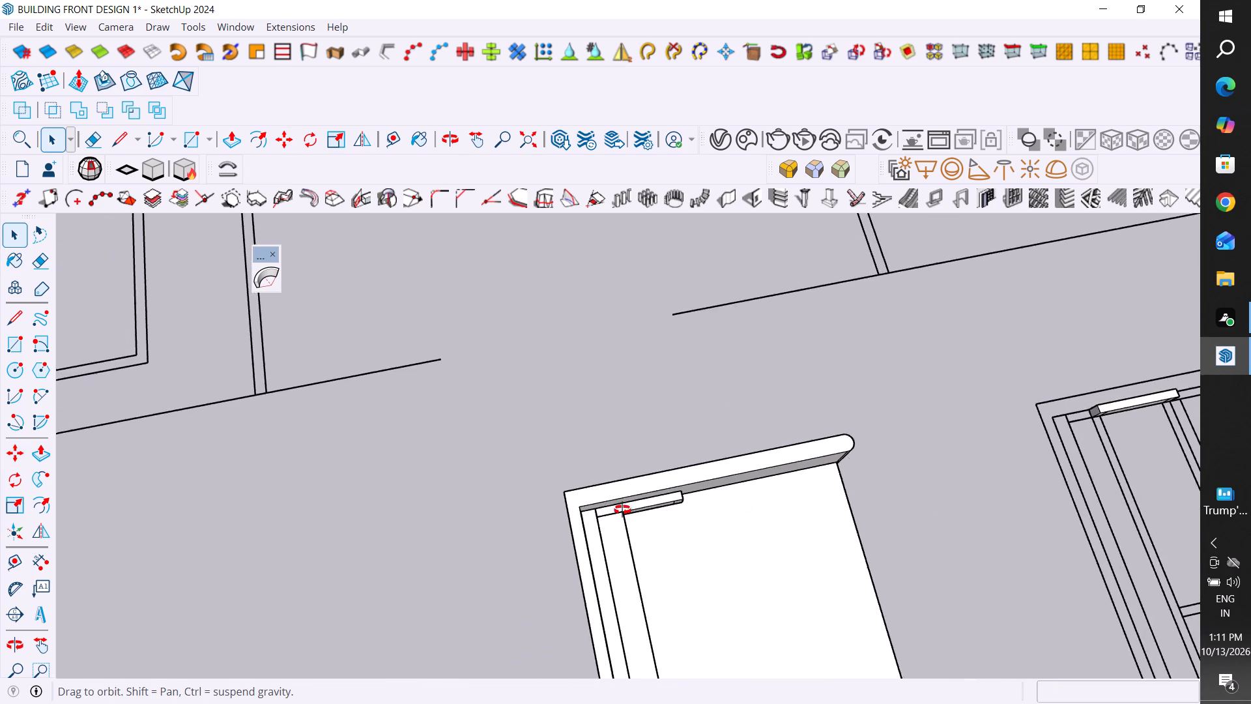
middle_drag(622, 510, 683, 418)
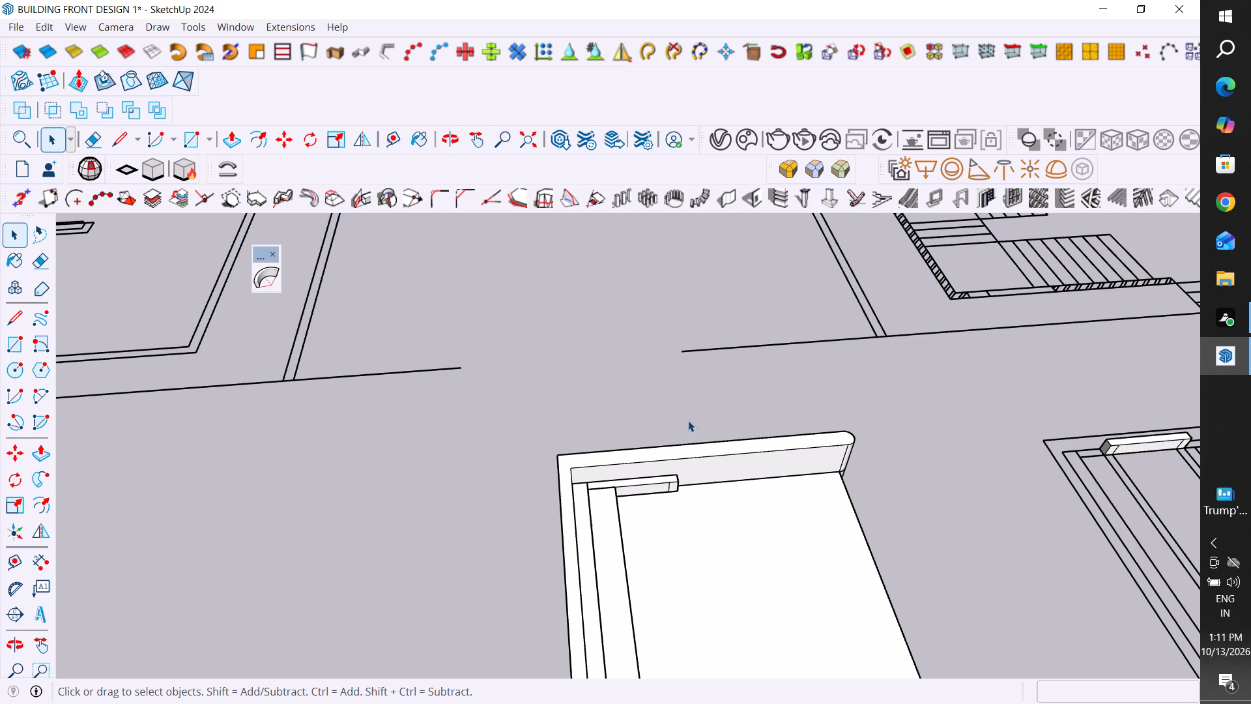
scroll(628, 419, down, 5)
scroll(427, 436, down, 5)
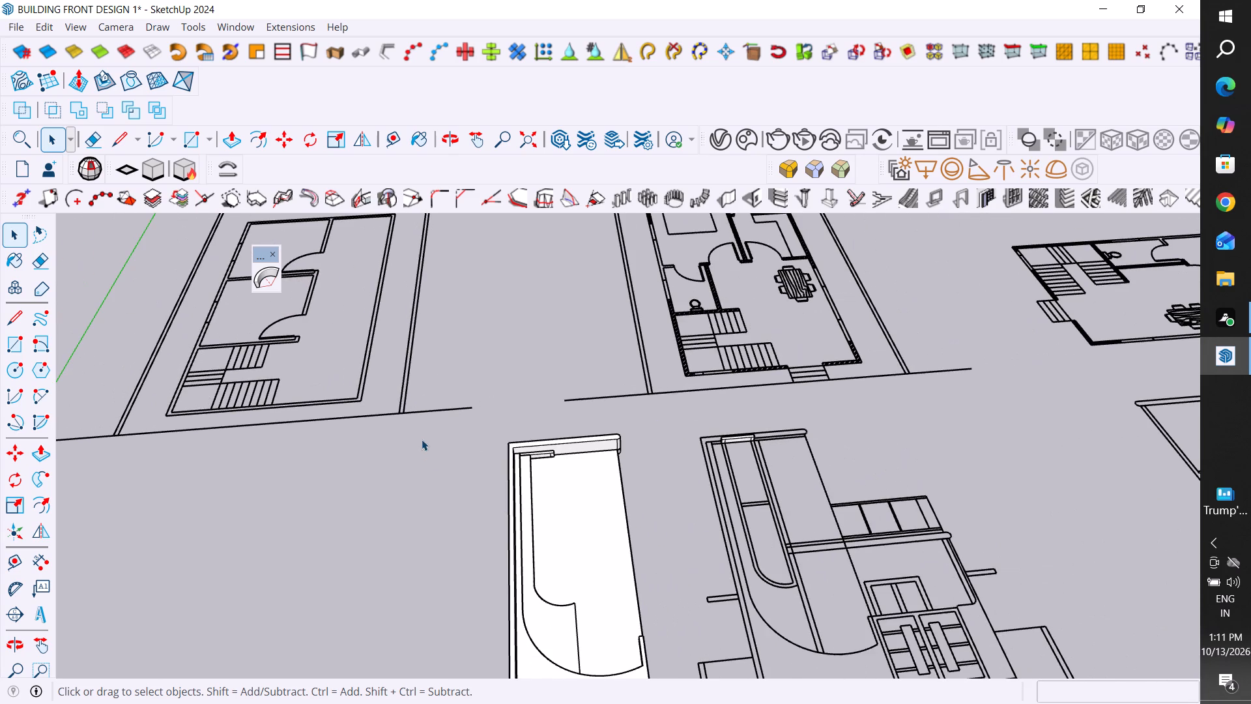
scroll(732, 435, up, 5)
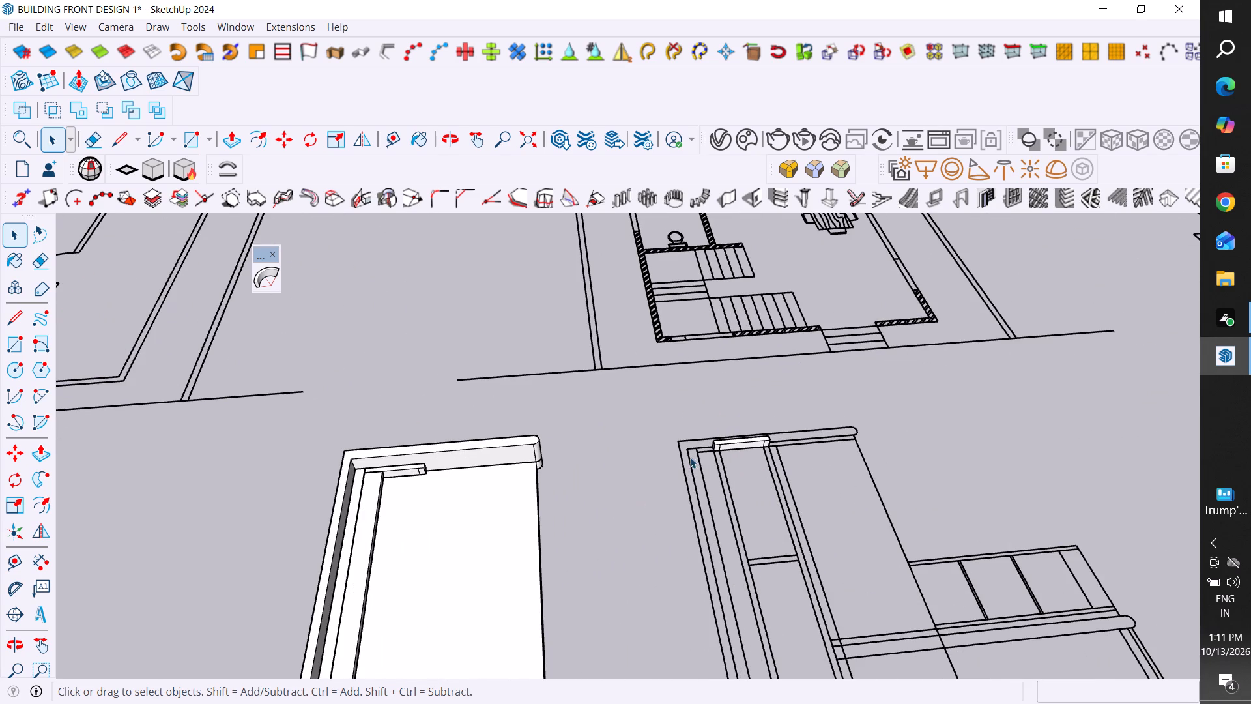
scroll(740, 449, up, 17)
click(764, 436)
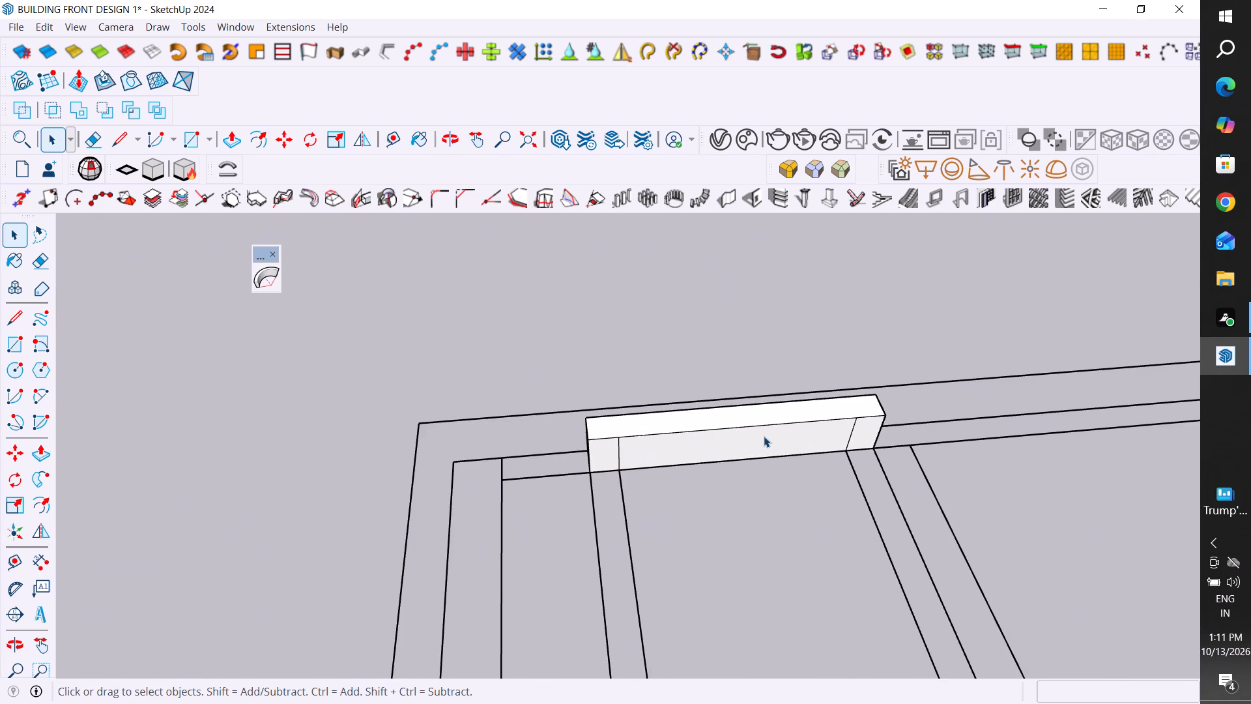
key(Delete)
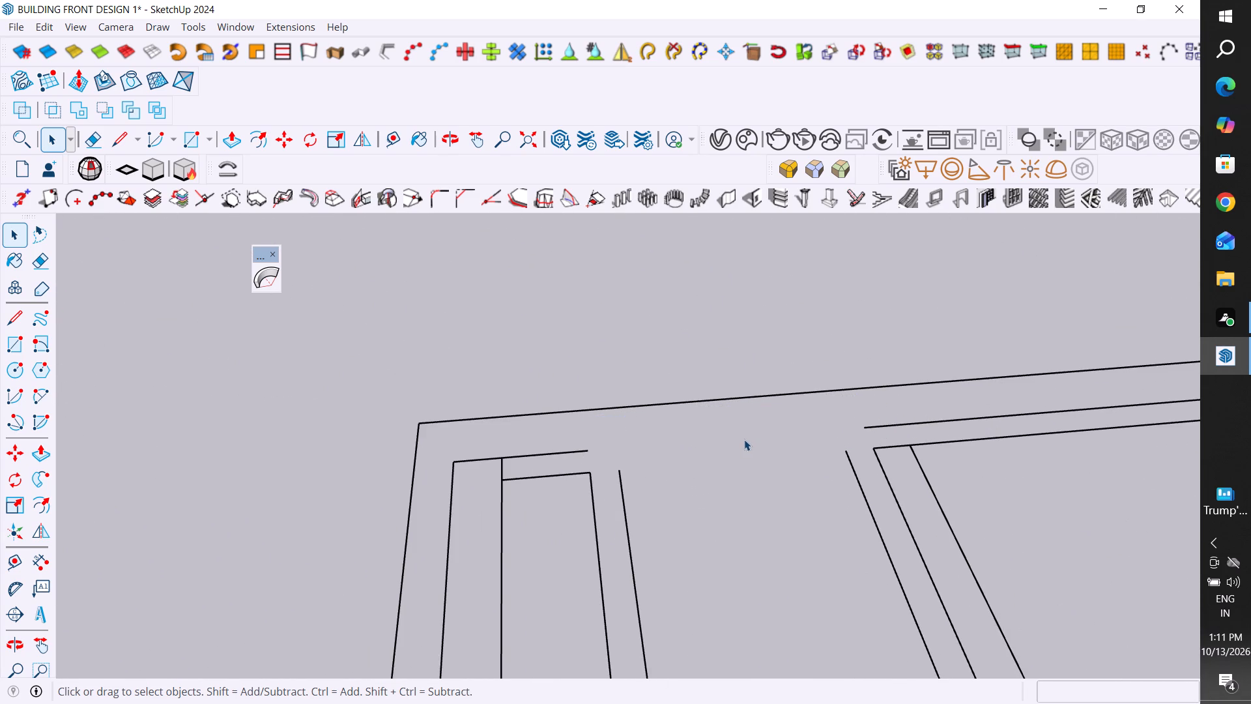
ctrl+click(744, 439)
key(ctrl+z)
Explode the nested group inside the original strip block's group.
ctrl+click(744, 439)
right_click(744, 439)
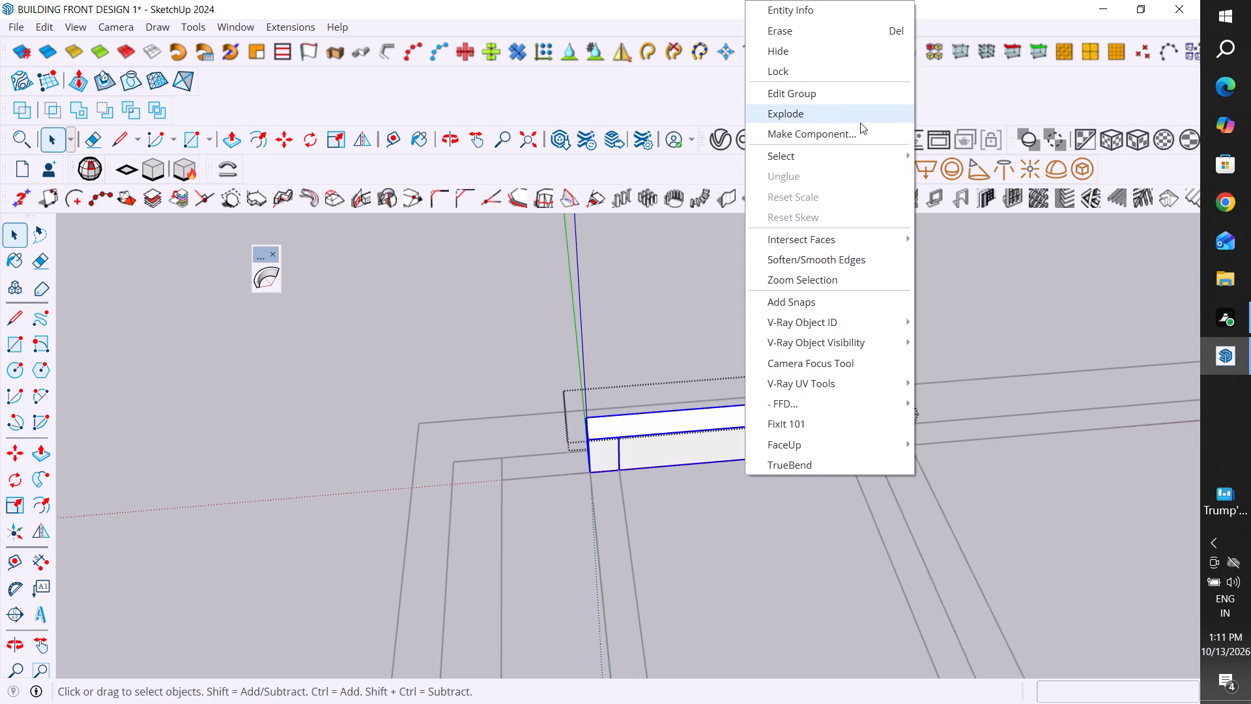
click(860, 123)
click(773, 557)
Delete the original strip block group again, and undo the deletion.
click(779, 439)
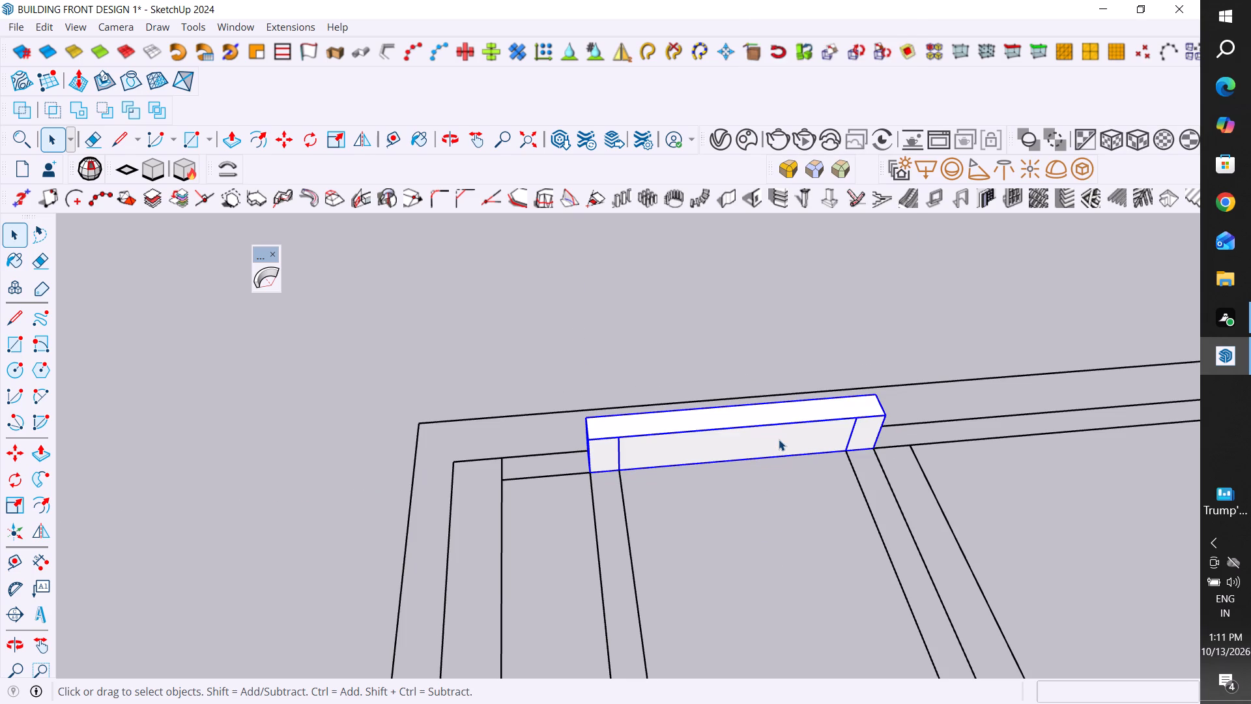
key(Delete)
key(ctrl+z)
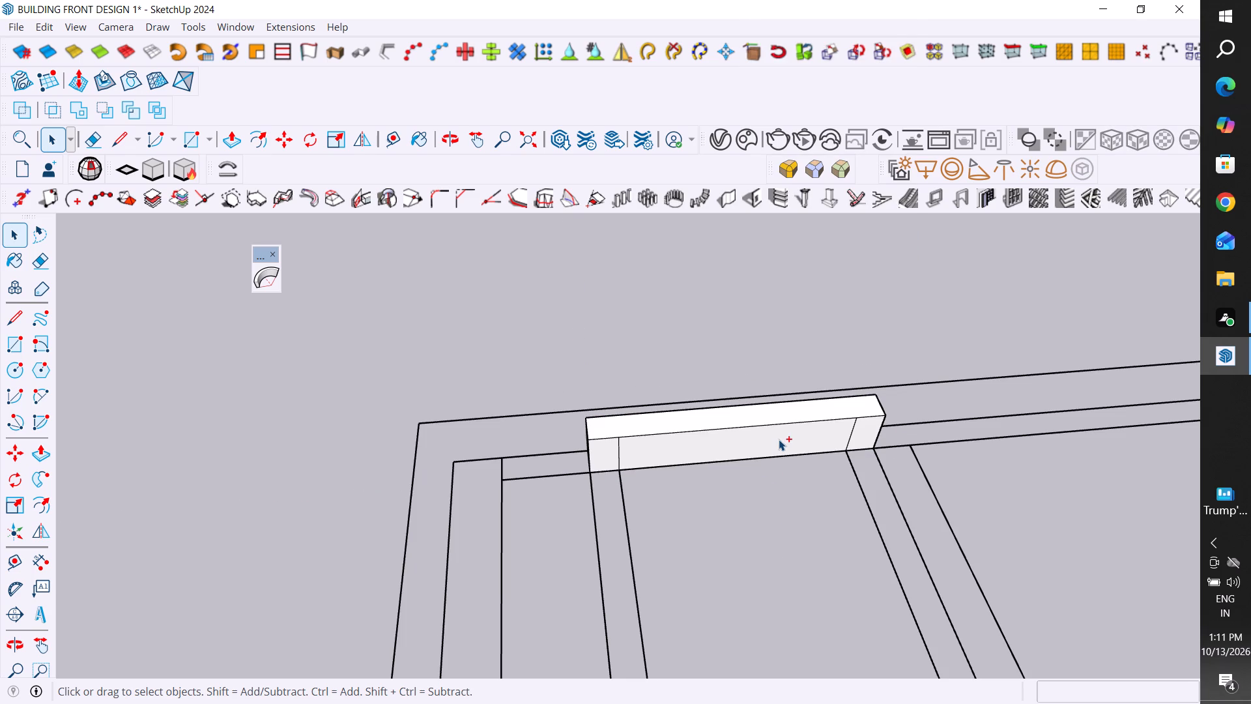
Open the original strip block's group and examine its faces and edges from several angles.
double_click(779, 439)
triple_click(779, 439)
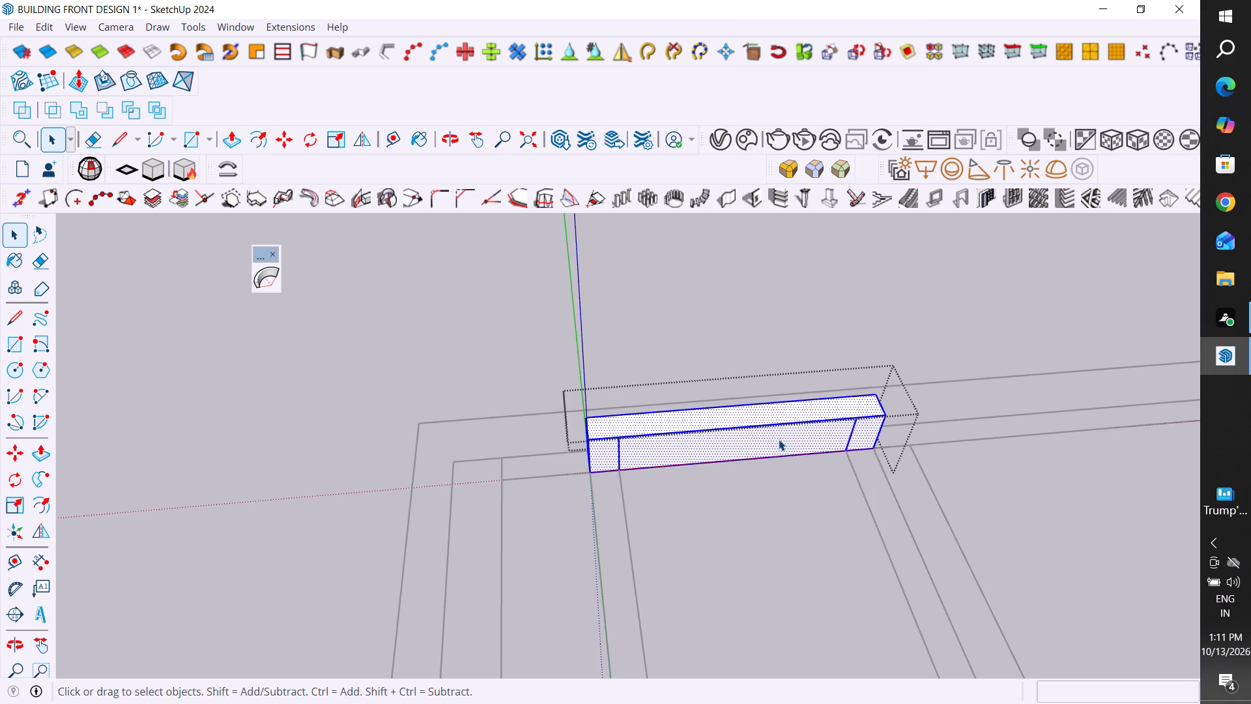
right_click(779, 439)
click(712, 523)
click(775, 434)
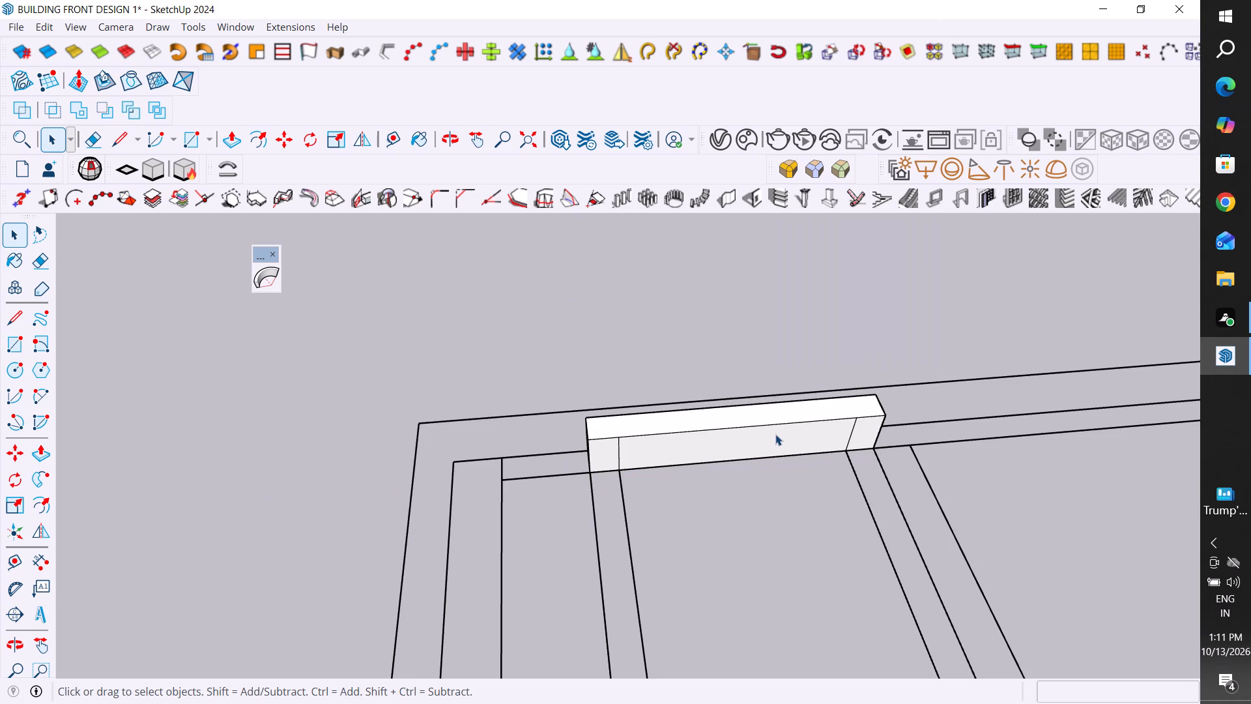
triple_click(776, 433)
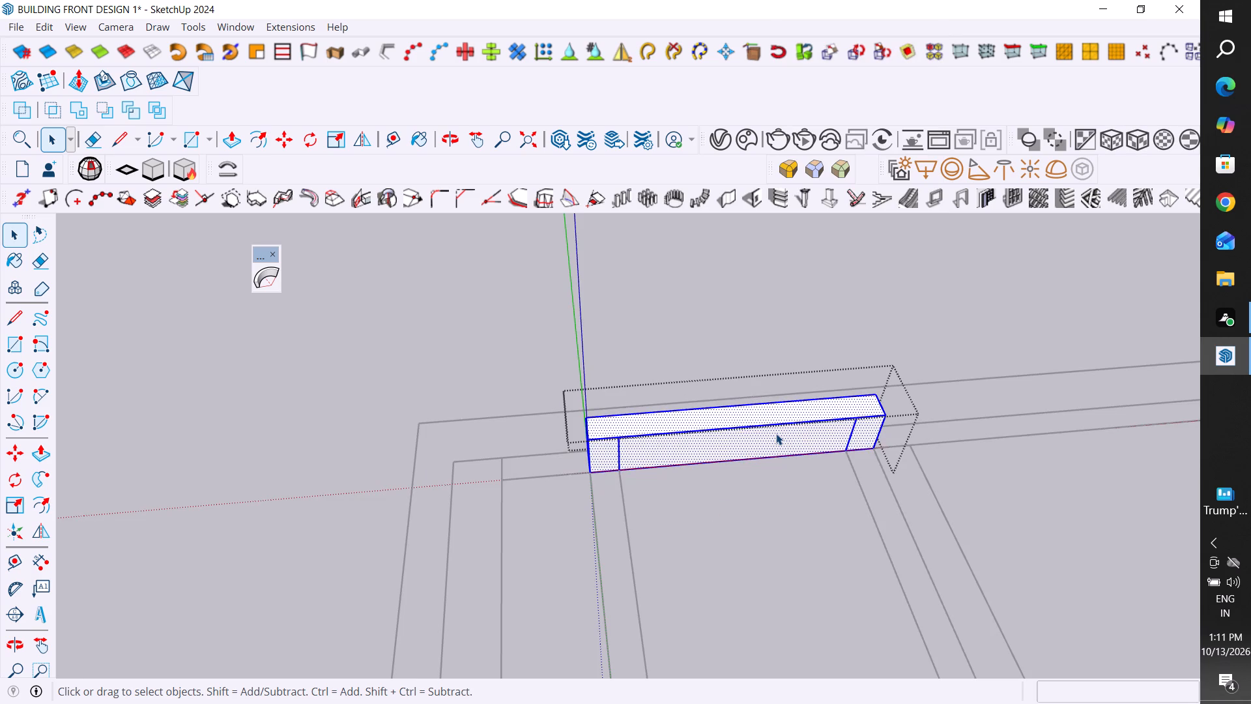
middle_drag(827, 463, 816, 246)
middle_drag(787, 398, 786, 265)
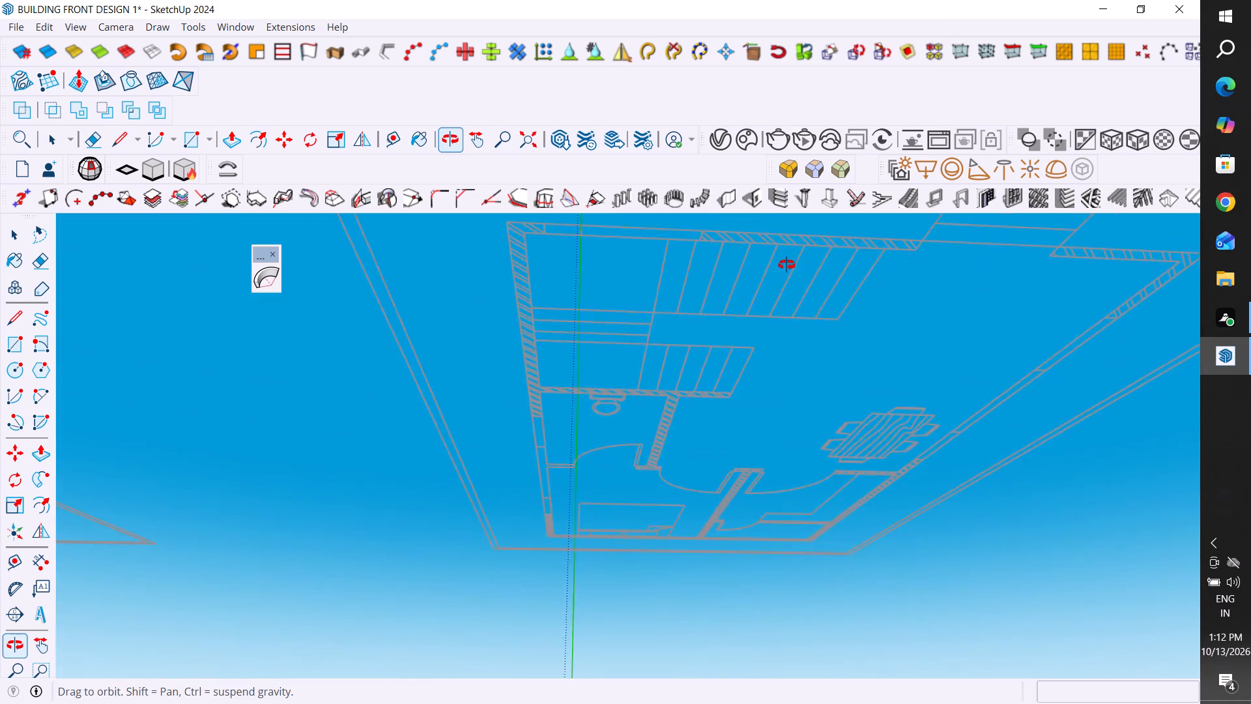
middle_drag(786, 265, 725, 617)
scroll(774, 475, down, 20)
scroll(774, 475, down, 7)
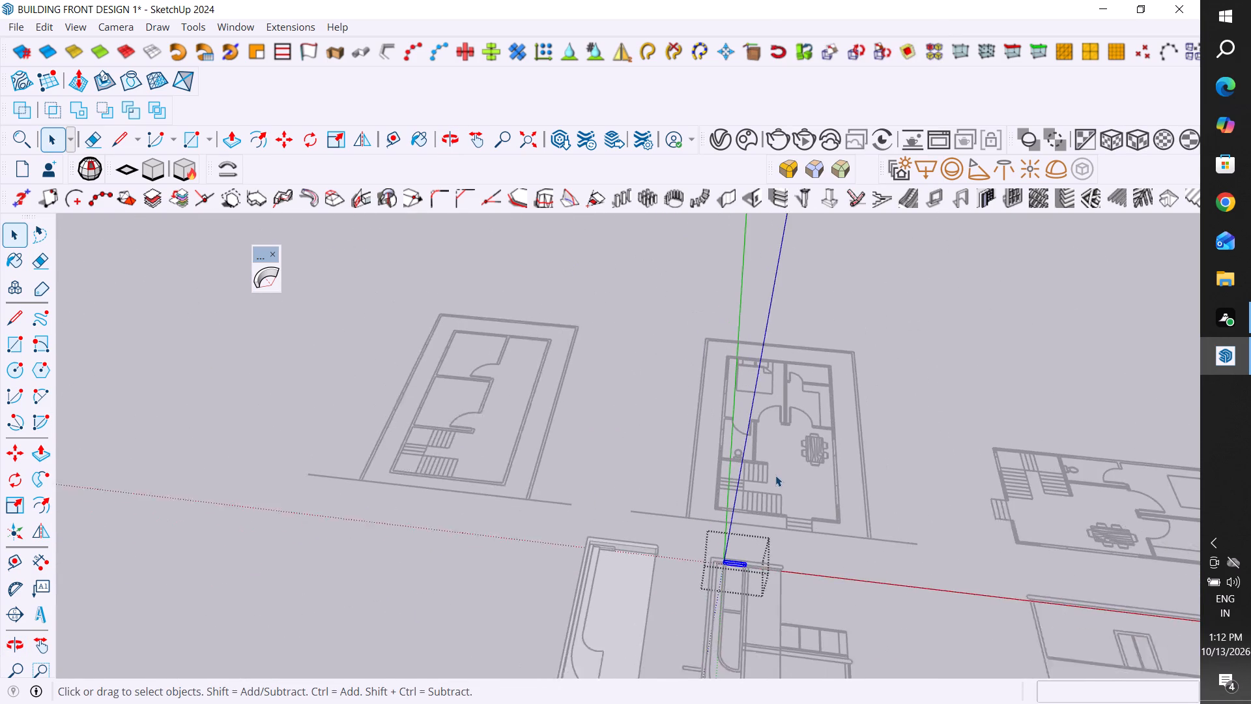
click(829, 598)
Explode the original strip block's group on the elevation into loose faces and edges.
scroll(743, 562, up, 20)
scroll(743, 562, up, 4)
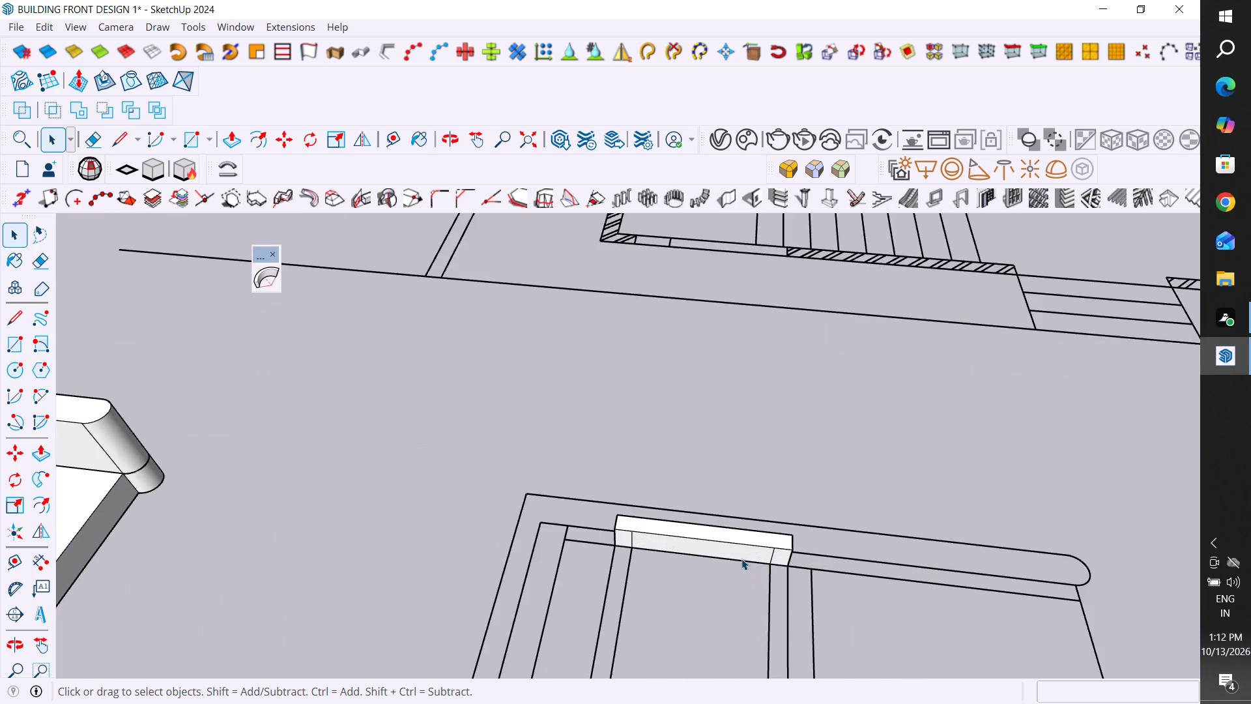
scroll(741, 559, up, 2)
click(758, 536)
right_click(758, 536)
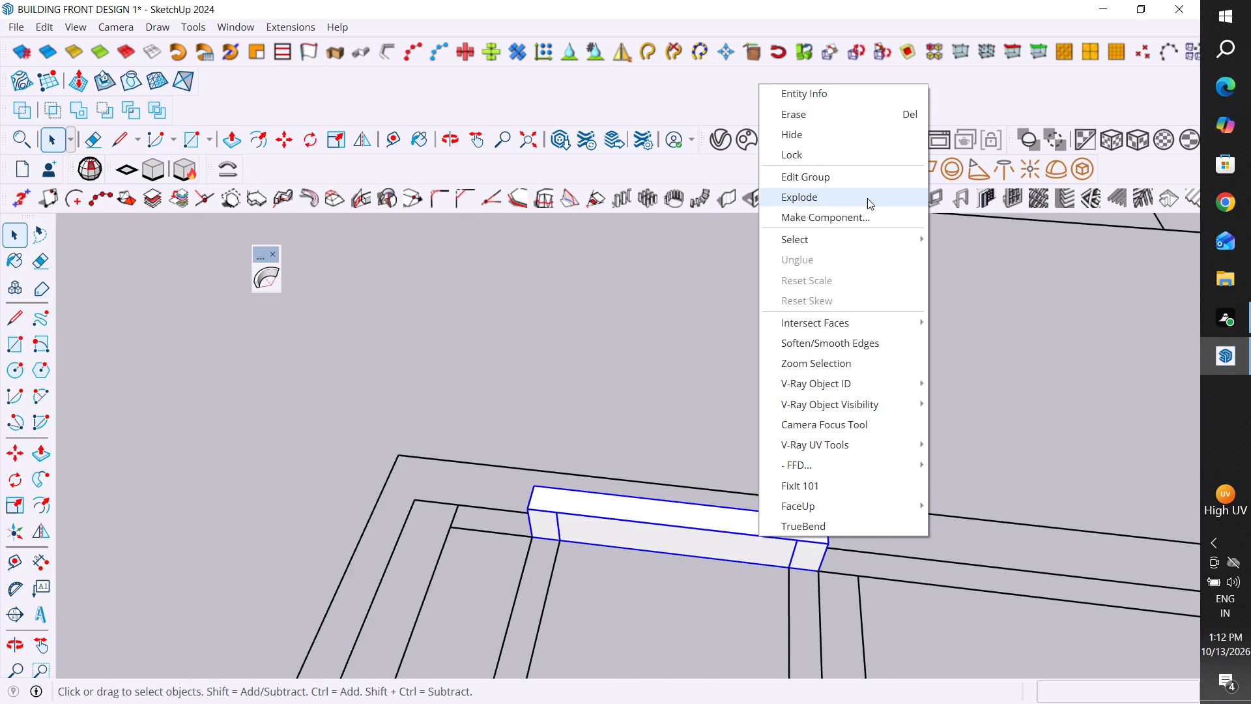
click(867, 198)
click(886, 340)
Delete the long front and top faces of the exploded strip block on the elevation.
click(761, 548)
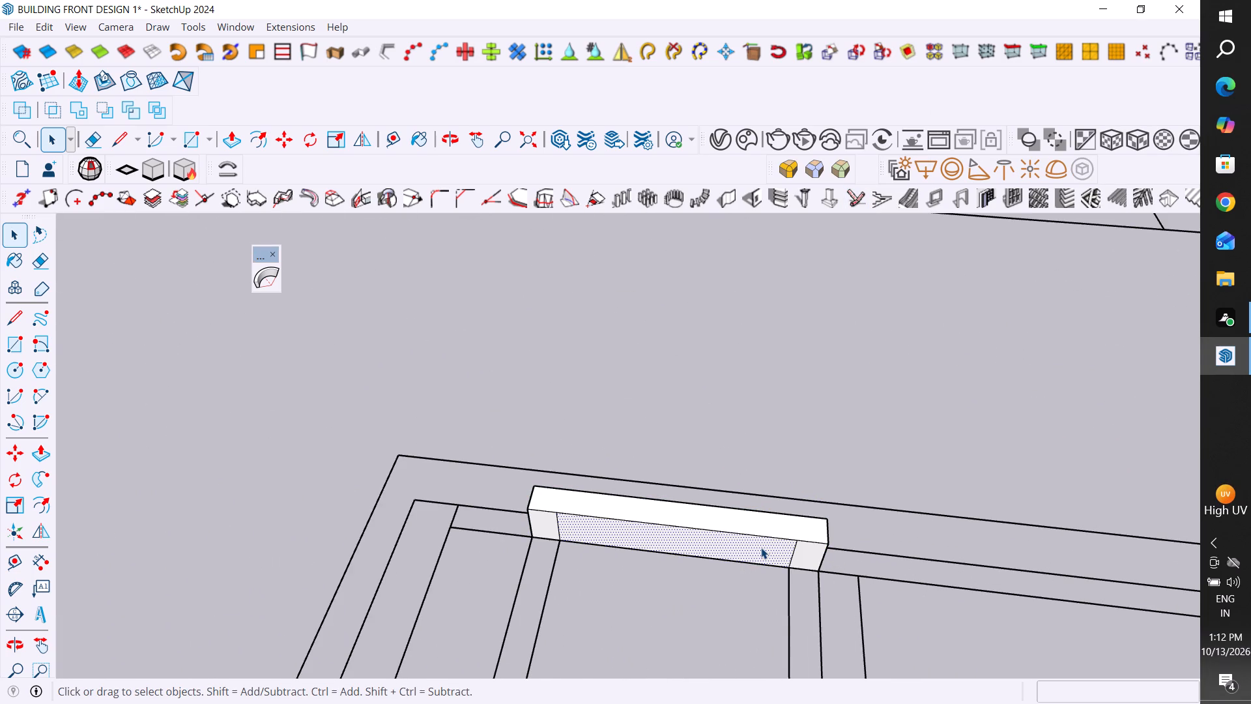
key(Delete)
click(760, 548)
key(Delete)
click(777, 518)
key(Delete)
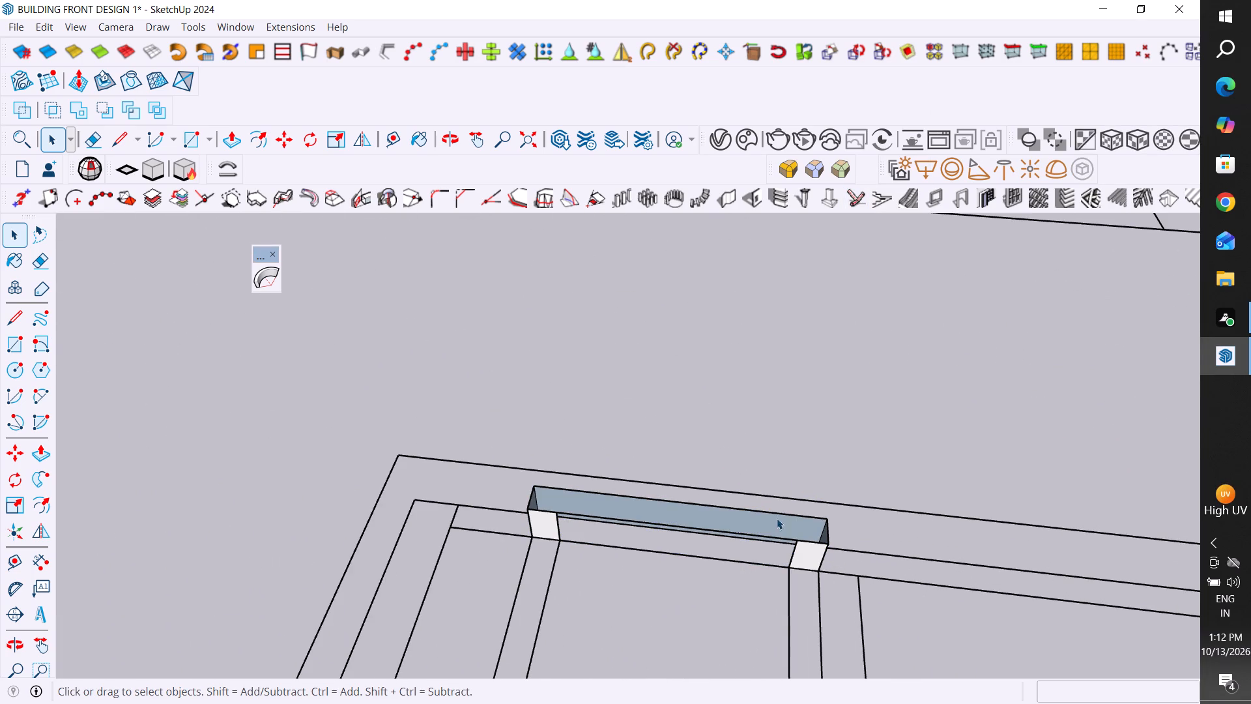
click(813, 572)
click(805, 569)
click(808, 562)
click(876, 521)
key(Delete)
Delete the strip block's small front face at the right-hand end, its long rear face and its right end face.
scroll(810, 551, up, 5)
middle_drag(811, 551, 869, 495)
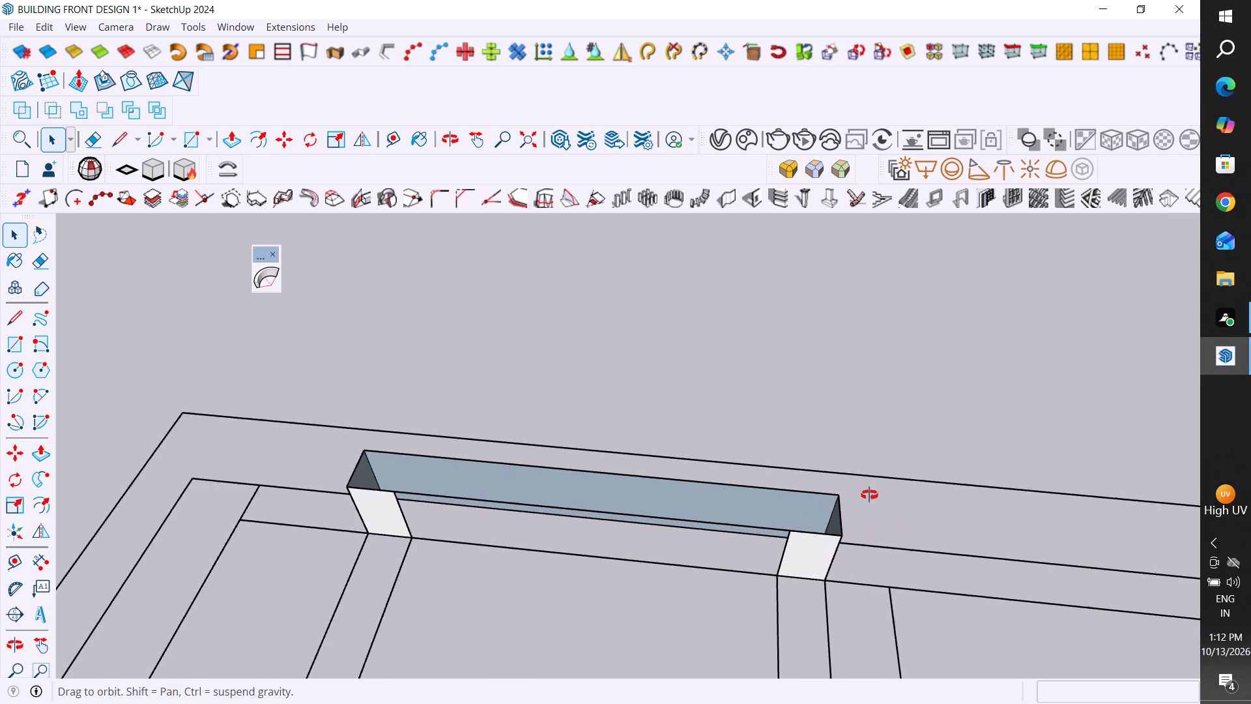
middle_drag(869, 495, 883, 423)
scroll(869, 448, up, 4)
click(816, 533)
key(Delete)
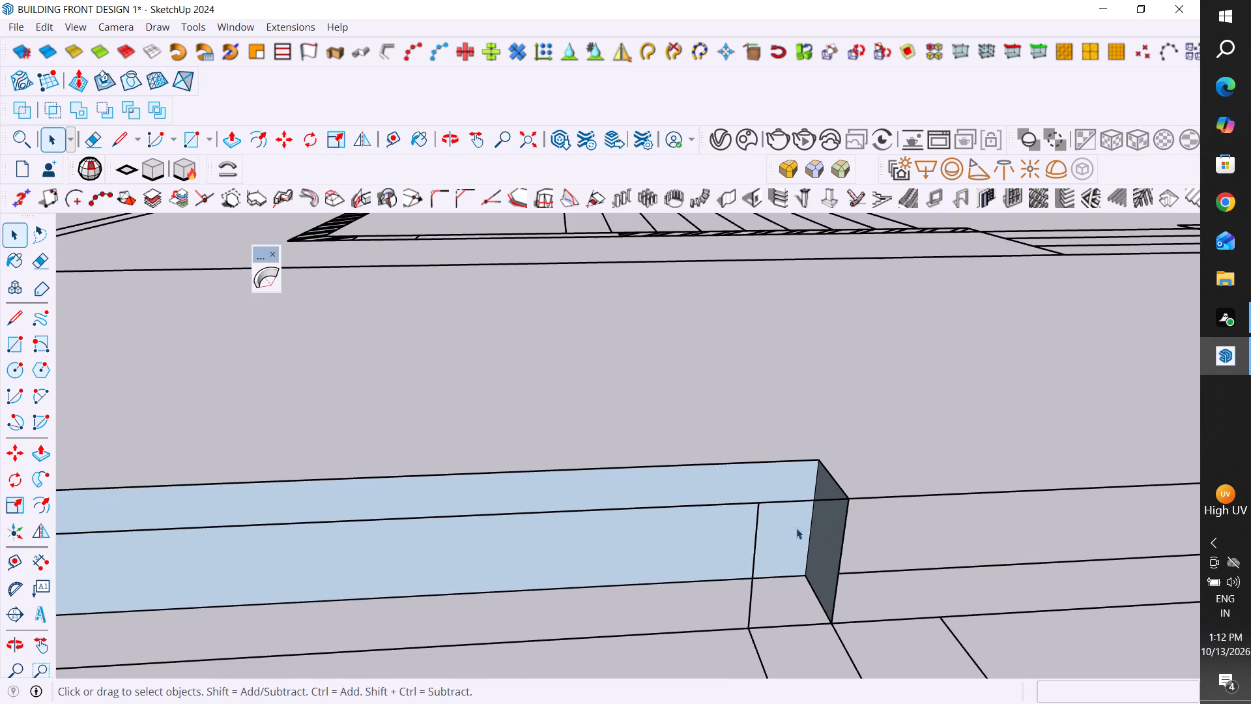
click(781, 517)
key(Delete)
click(839, 523)
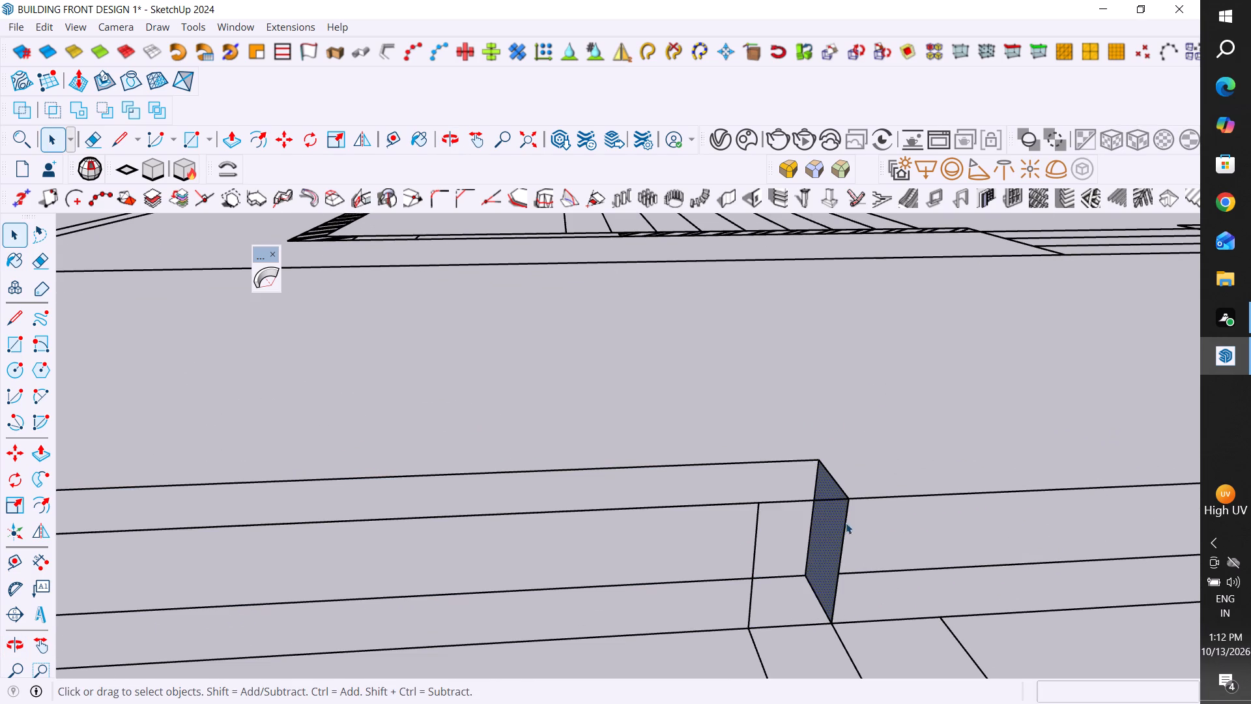
key(Delete)
Delete the strip block's remaining long edges and the edges of its right end.
scroll(986, 506, down, 11)
middle_drag(952, 542, 929, 452)
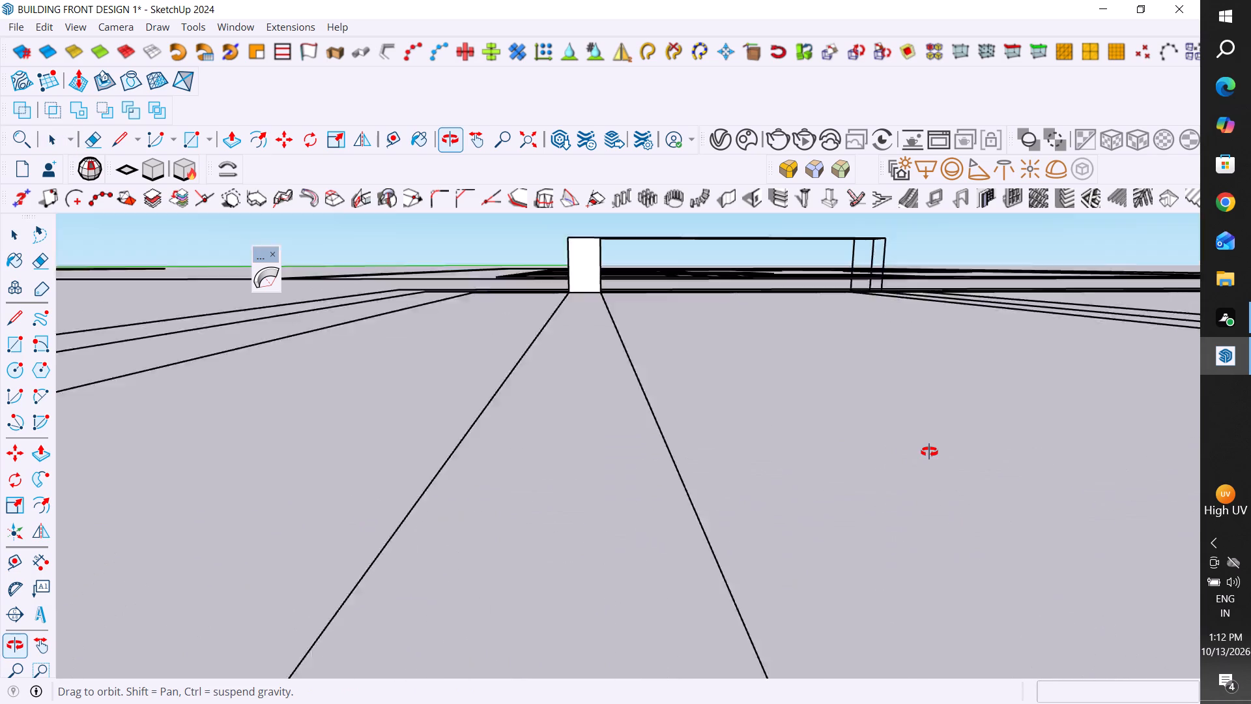
middle_drag(929, 452, 956, 514)
scroll(882, 561, down, 5)
middle_drag(921, 451, 887, 452)
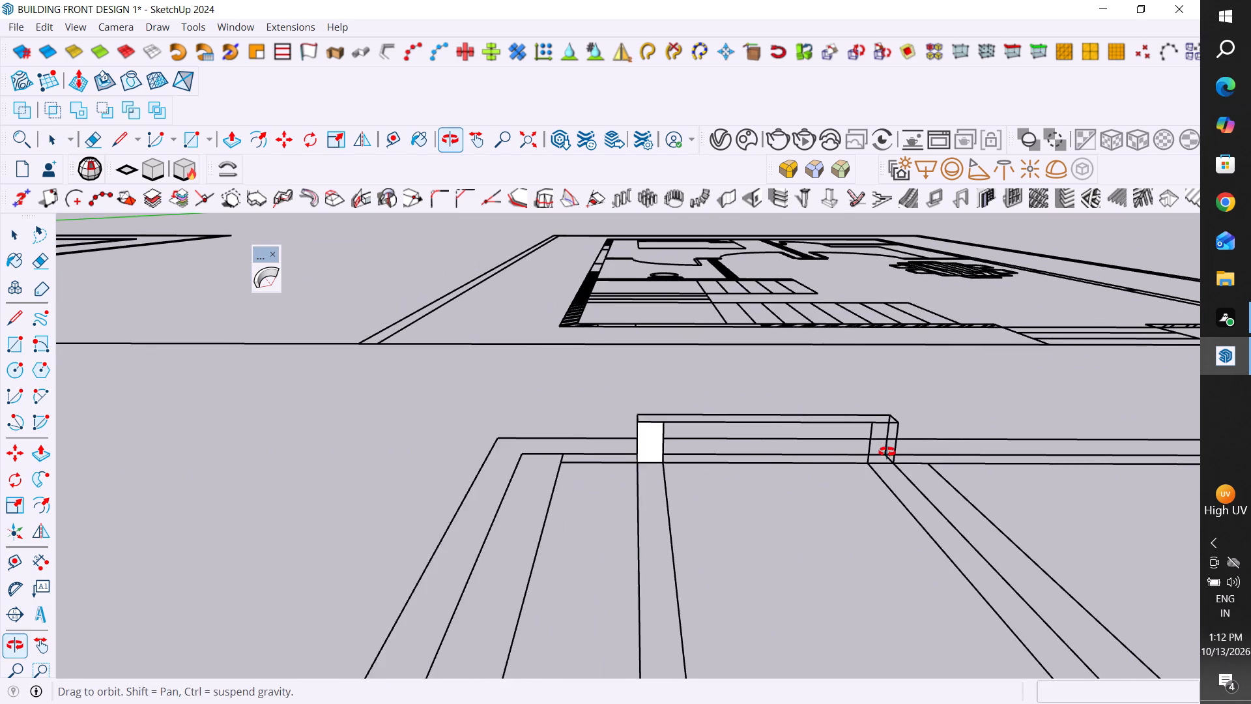
middle_drag(887, 452, 887, 452)
middle_drag(888, 452, 860, 432)
scroll(856, 415, up, 3)
middle_drag(856, 413, 861, 407)
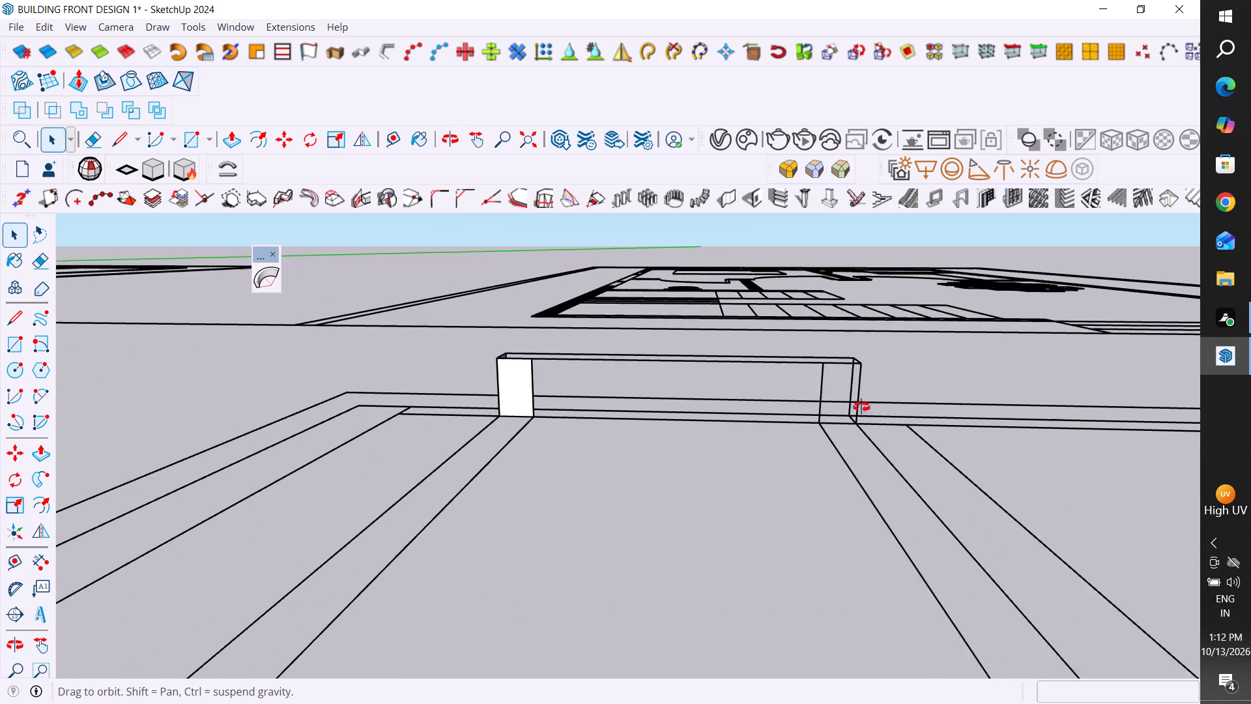
middle_drag(861, 407, 854, 422)
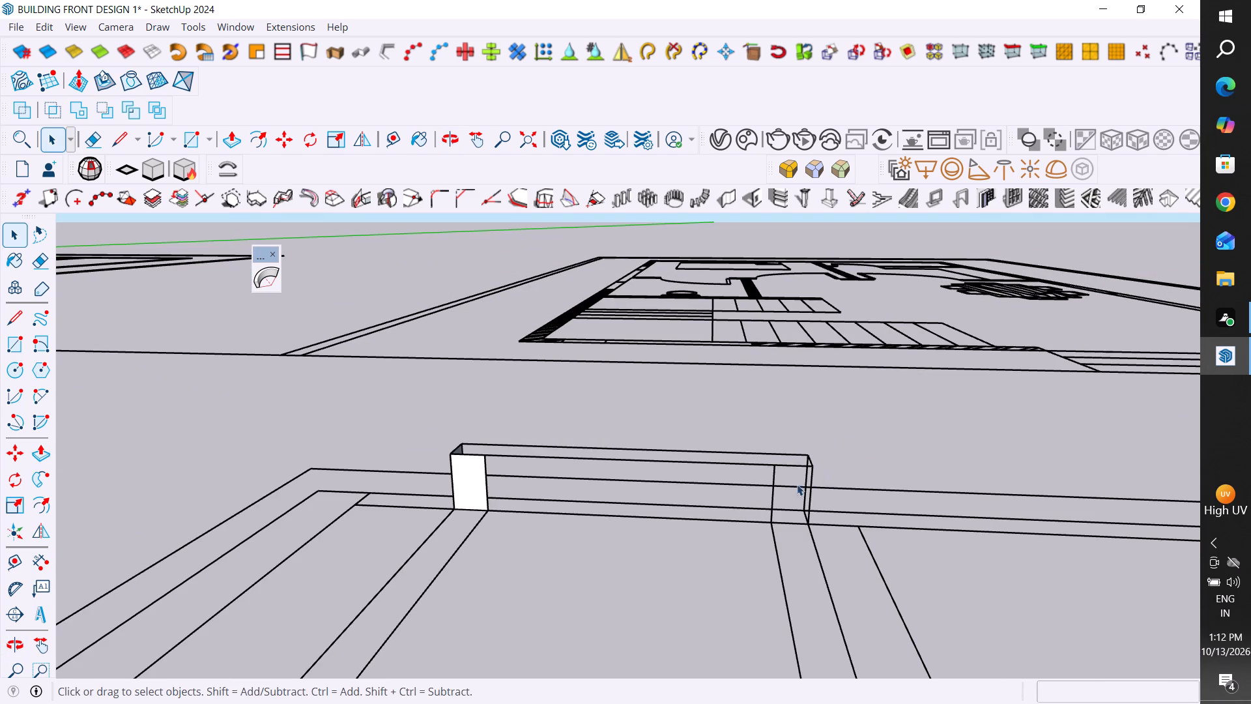
middle_click(797, 484)
drag(803, 437, 721, 479)
key(Delete)
Delete the last faces and edges at the strip block's left end, clearing the block from the elevation.
scroll(918, 471, down, 3)
middle_drag(622, 528, 652, 511)
scroll(796, 334, up, 7)
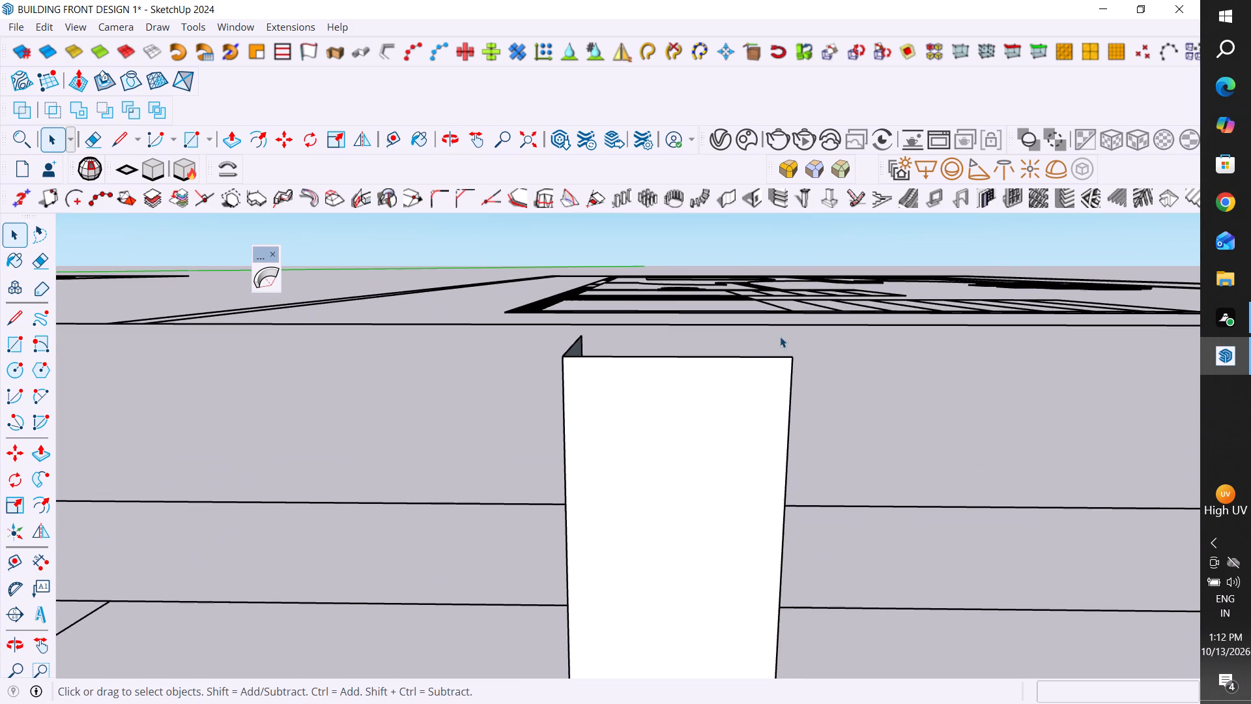
drag(844, 331, 682, 395)
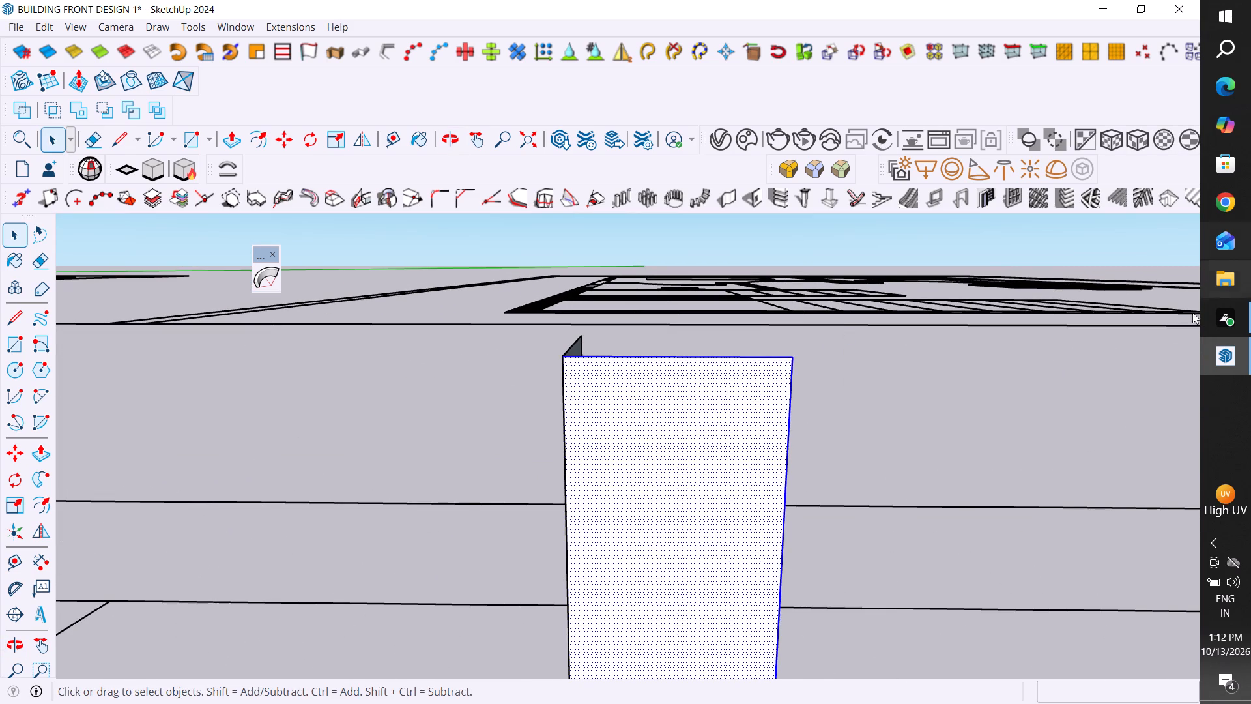
key(Delete)
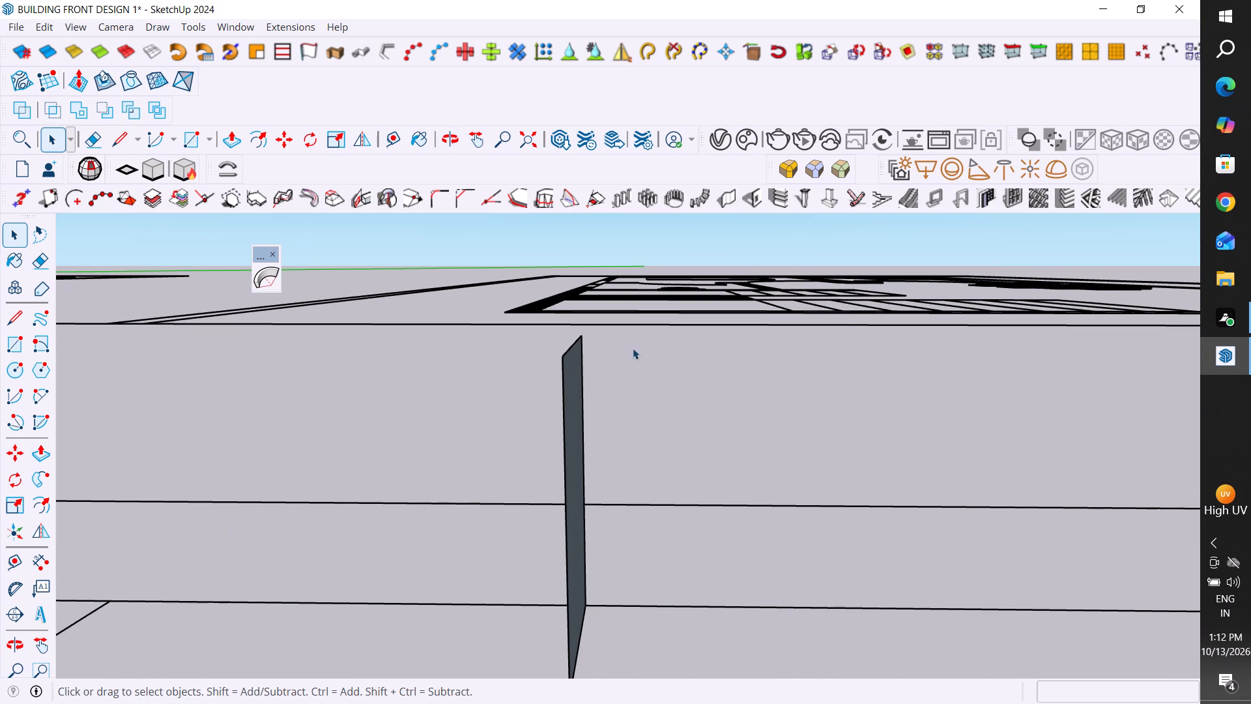
drag(607, 341, 499, 402)
key(Delete)
Draw a rectangle about 39" by 163" from the tall panel's inner upper-left corner to below the curved outline.
scroll(554, 411, down, 11)
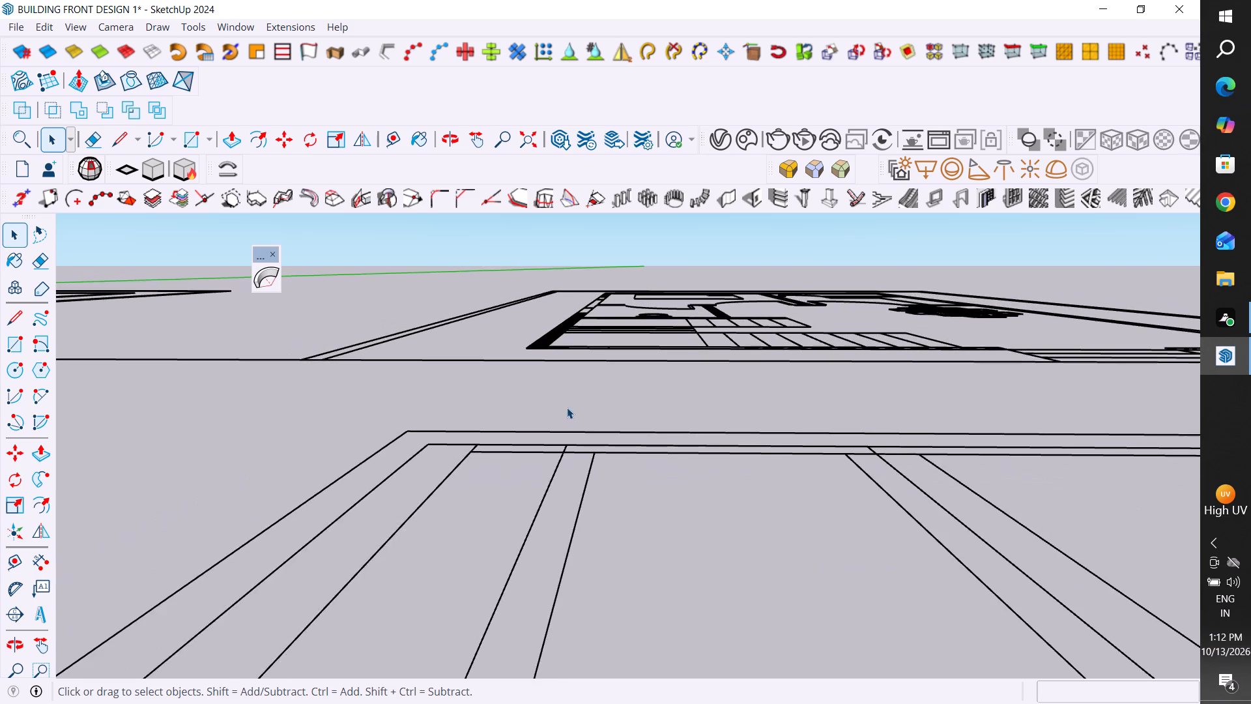
middle_drag(611, 462, 635, 522)
scroll(663, 507, down, 20)
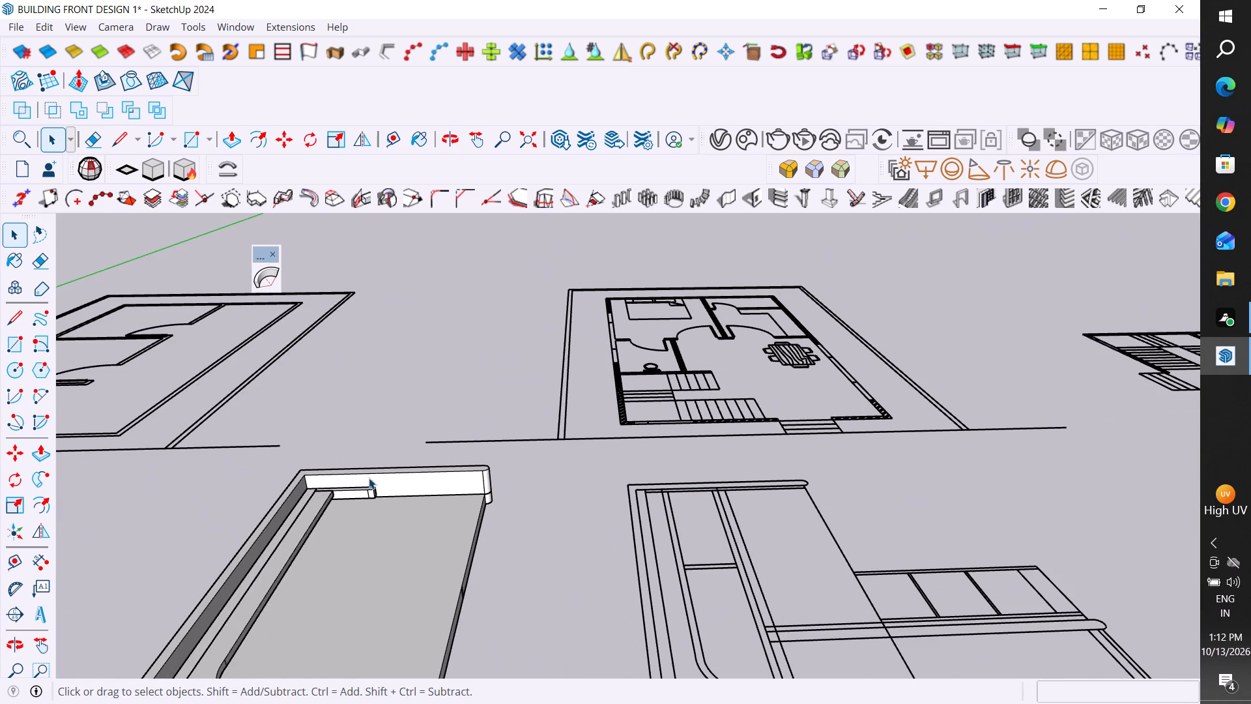
scroll(740, 430, down, 3)
middle_drag(741, 503, 726, 591)
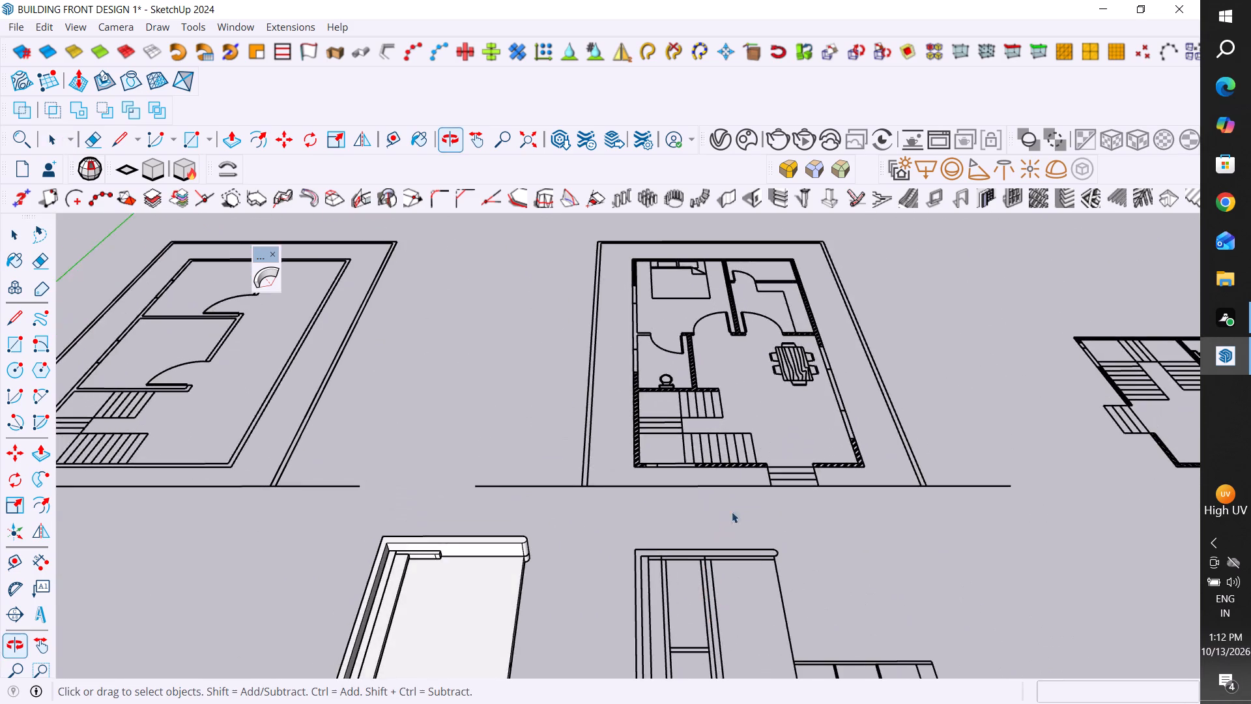
scroll(730, 436, down, 5)
scroll(716, 647, up, 5)
scroll(731, 566, up, 4)
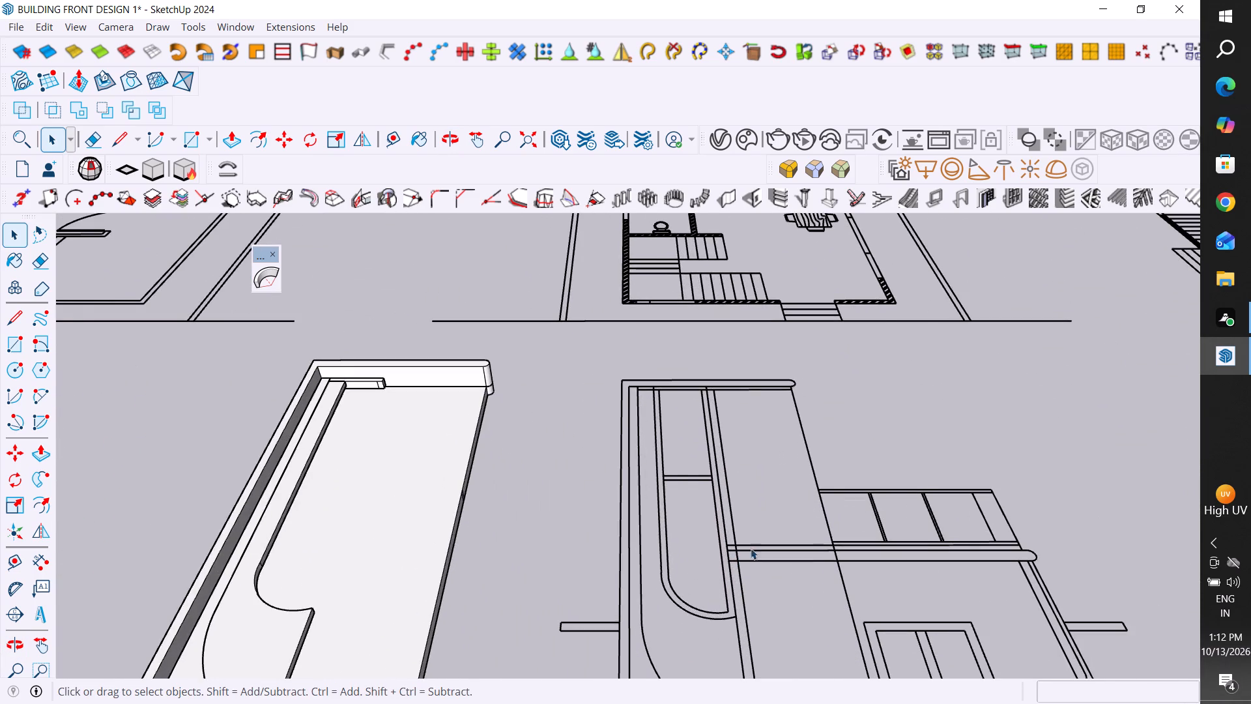
scroll(747, 529, down, 2)
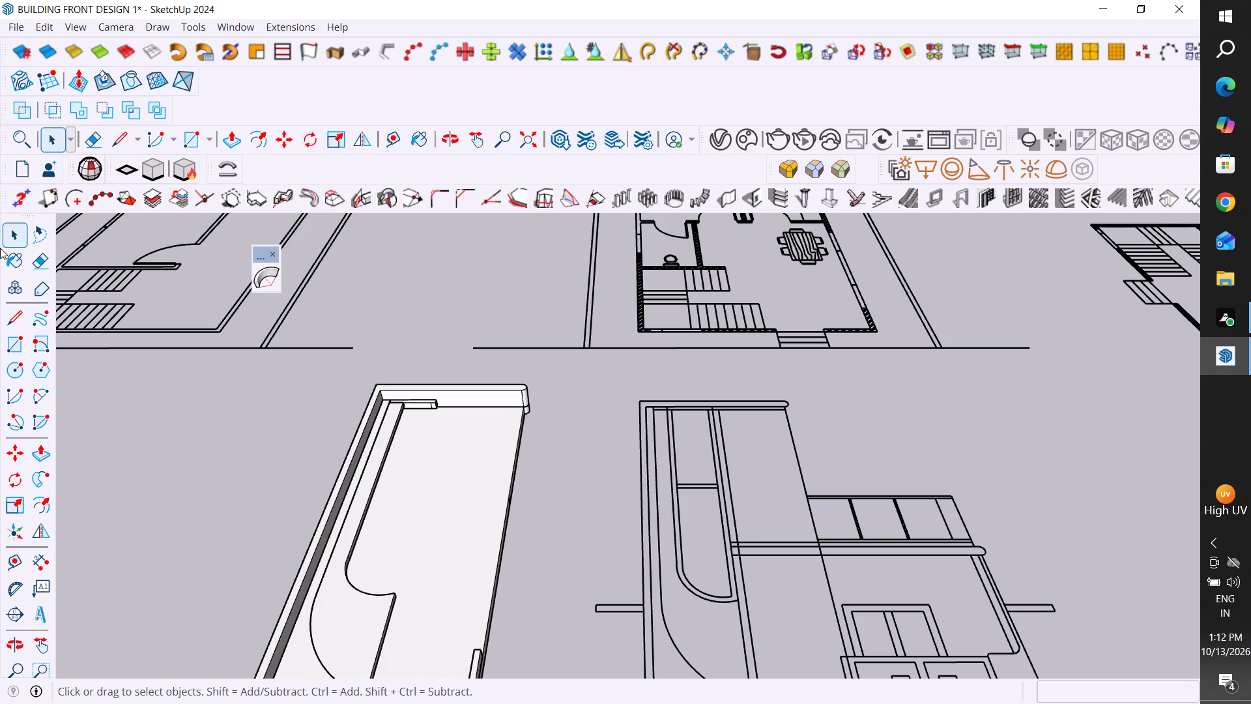
click(10, 343)
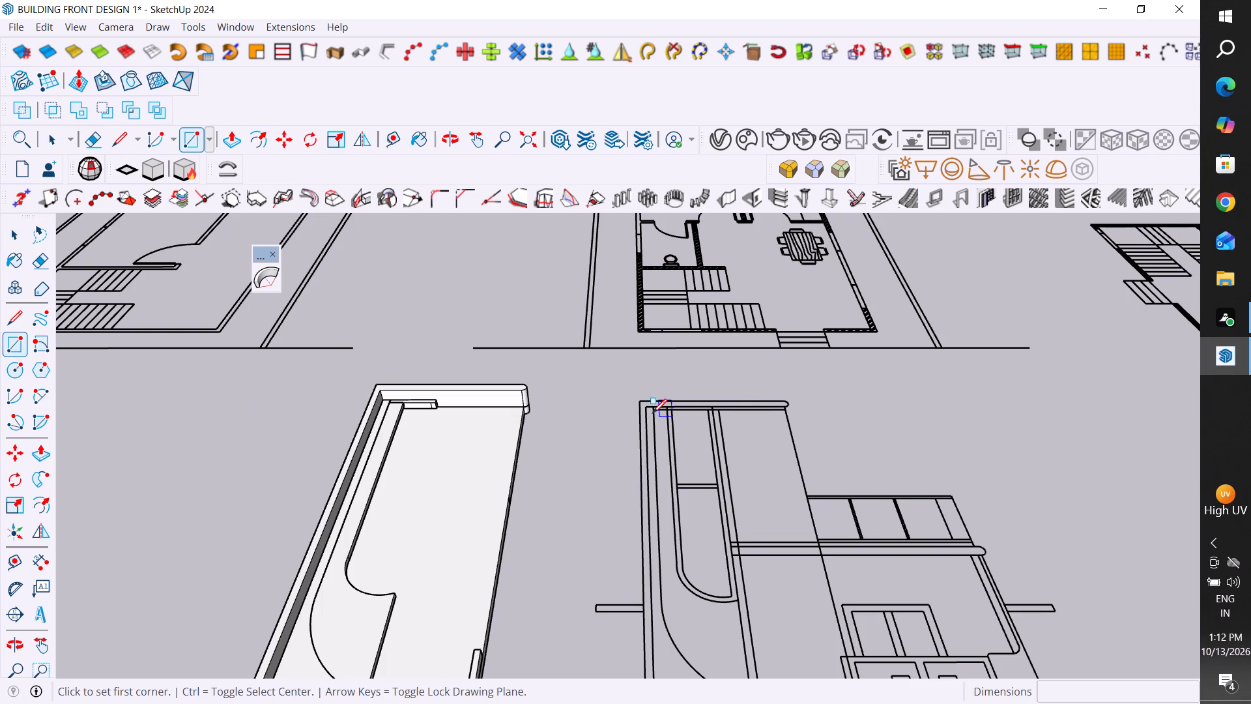
click(650, 411)
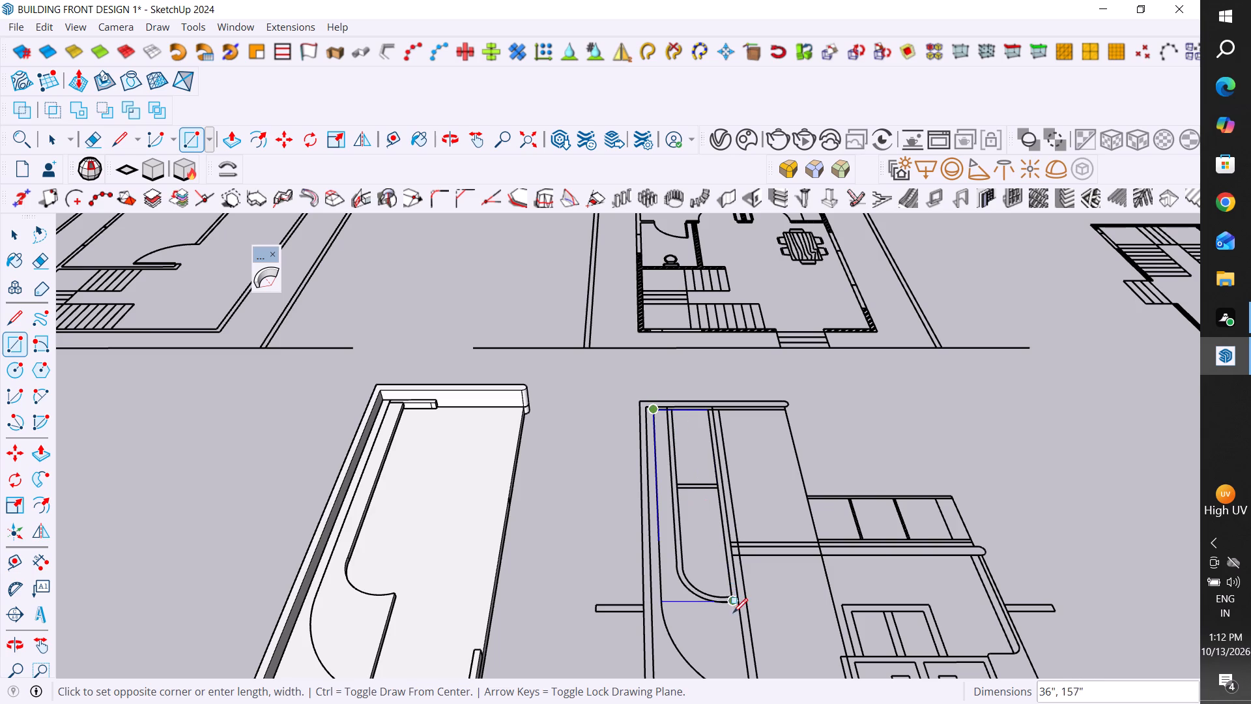
click(743, 619)
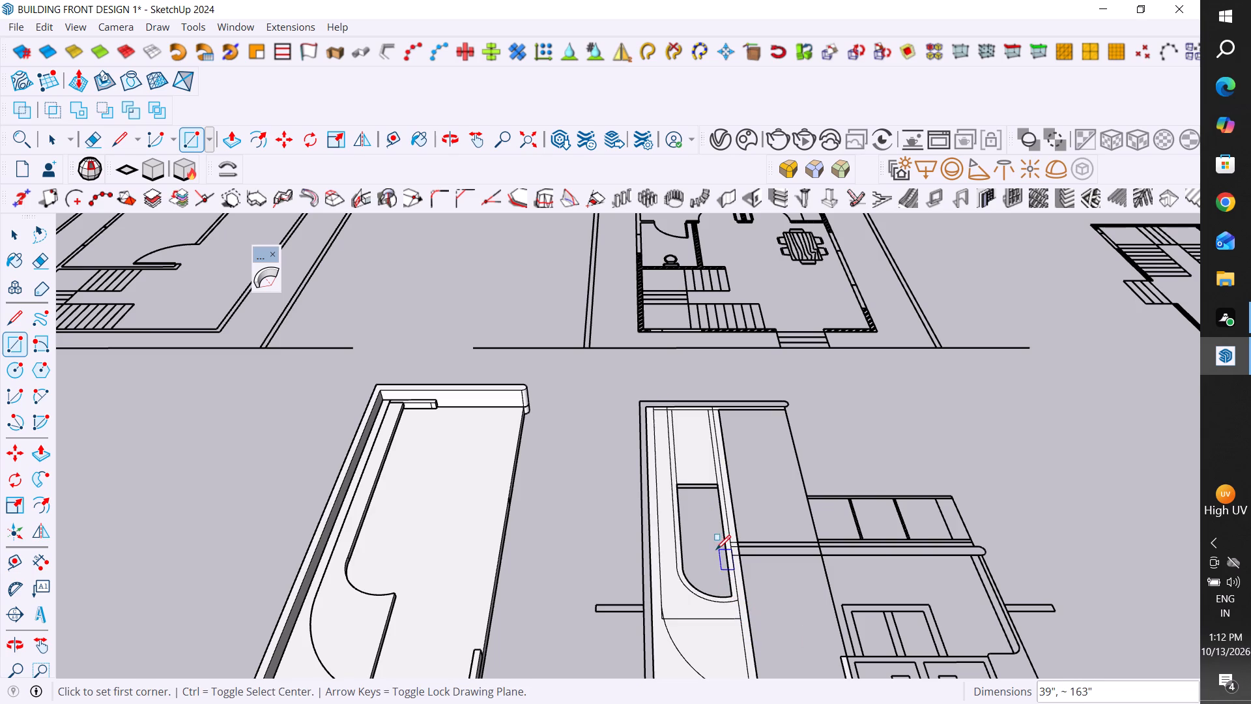
Draw a rectangle about 83" by 27" over the curved opening, starting at the horizontal divider's left end.
scroll(678, 482, up, 5)
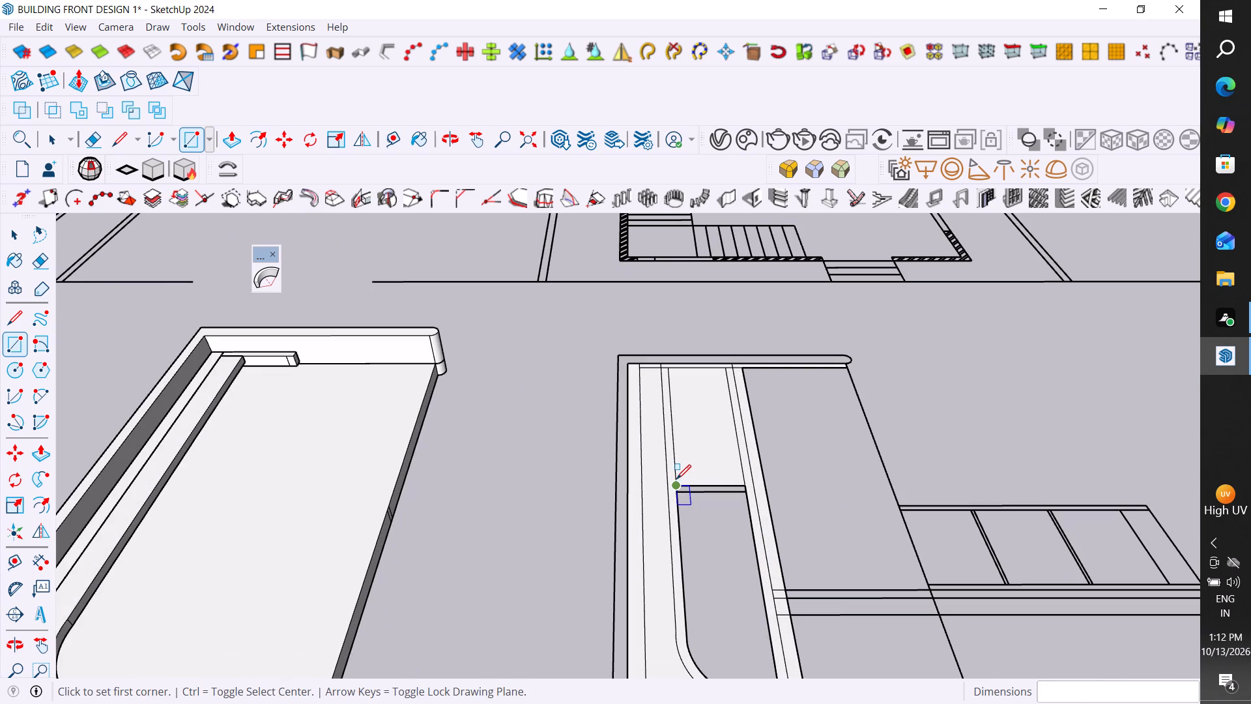
click(676, 479)
scroll(721, 583, down, 10)
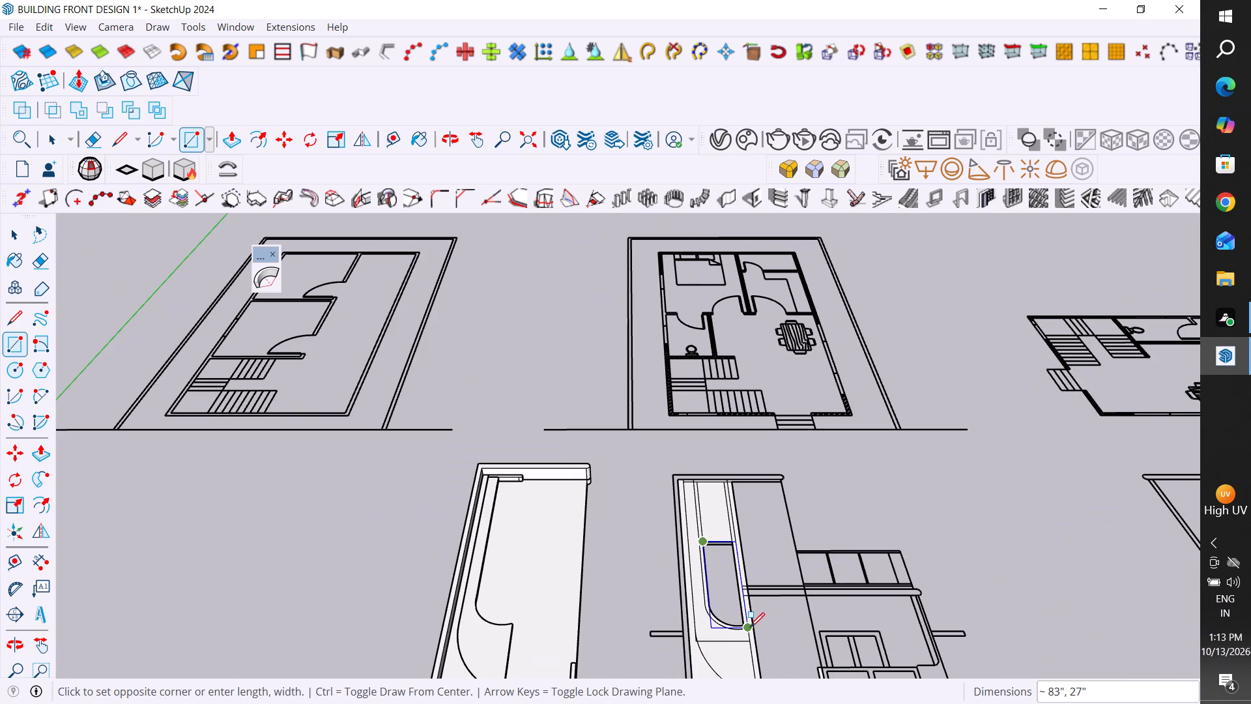
click(754, 634)
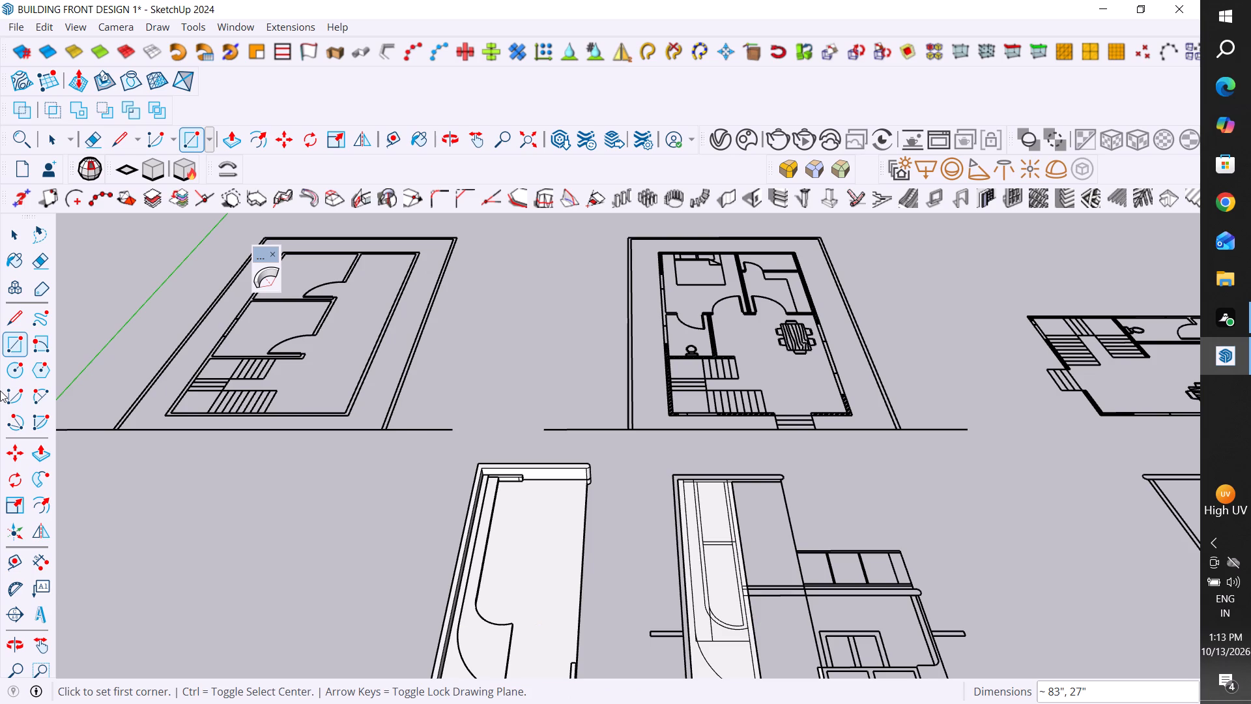
Delete the second rectangle's leftover edges around the curved outline's lower-left corner.
click(20, 229)
scroll(725, 654, up, 6)
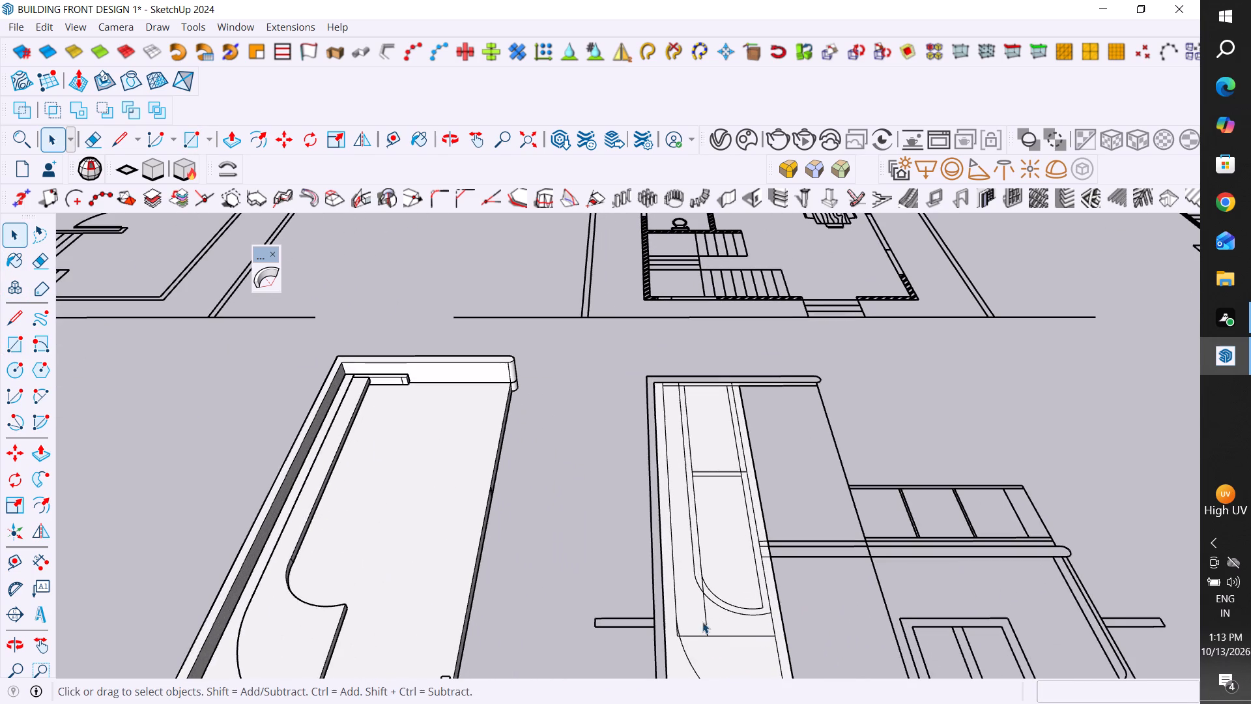
click(705, 622)
key(Delete)
scroll(705, 622, up, 4)
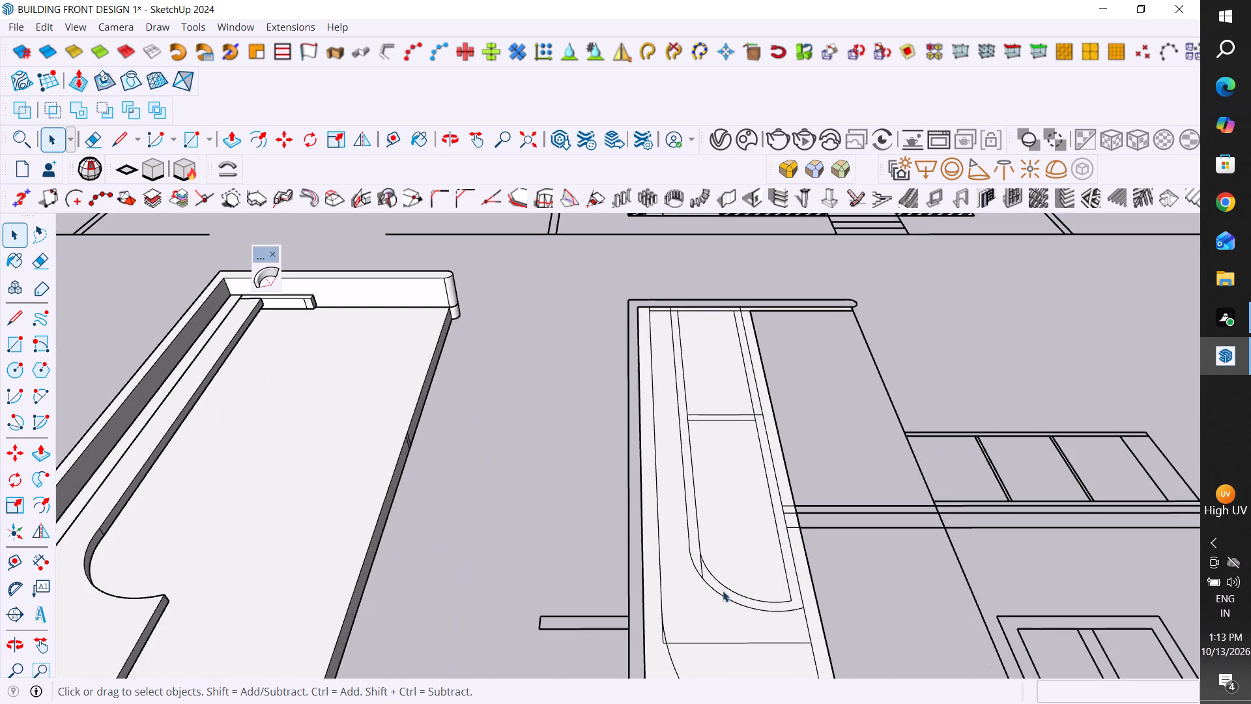
scroll(721, 572, up, 4)
click(691, 565)
key(Delete)
Delete the first rectangle's leftover bottom edge and the short edge pieces beside the large curve.
scroll(691, 565, down, 1)
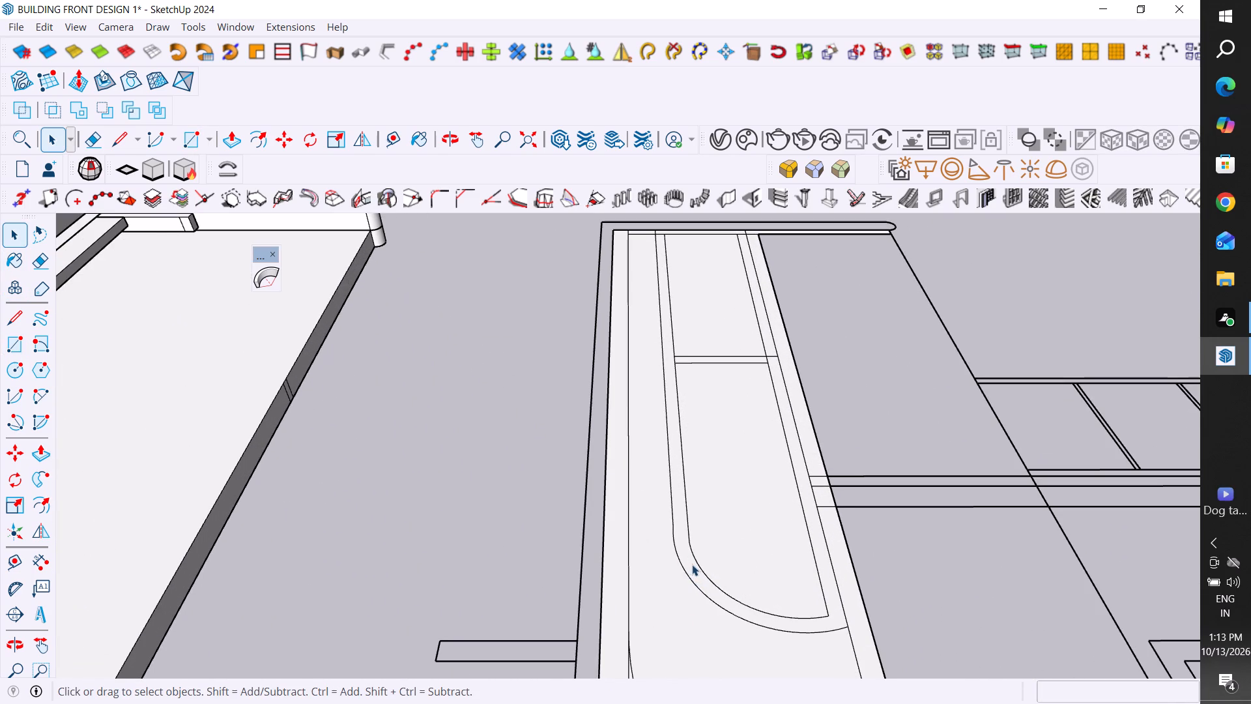
scroll(692, 565, down, 7)
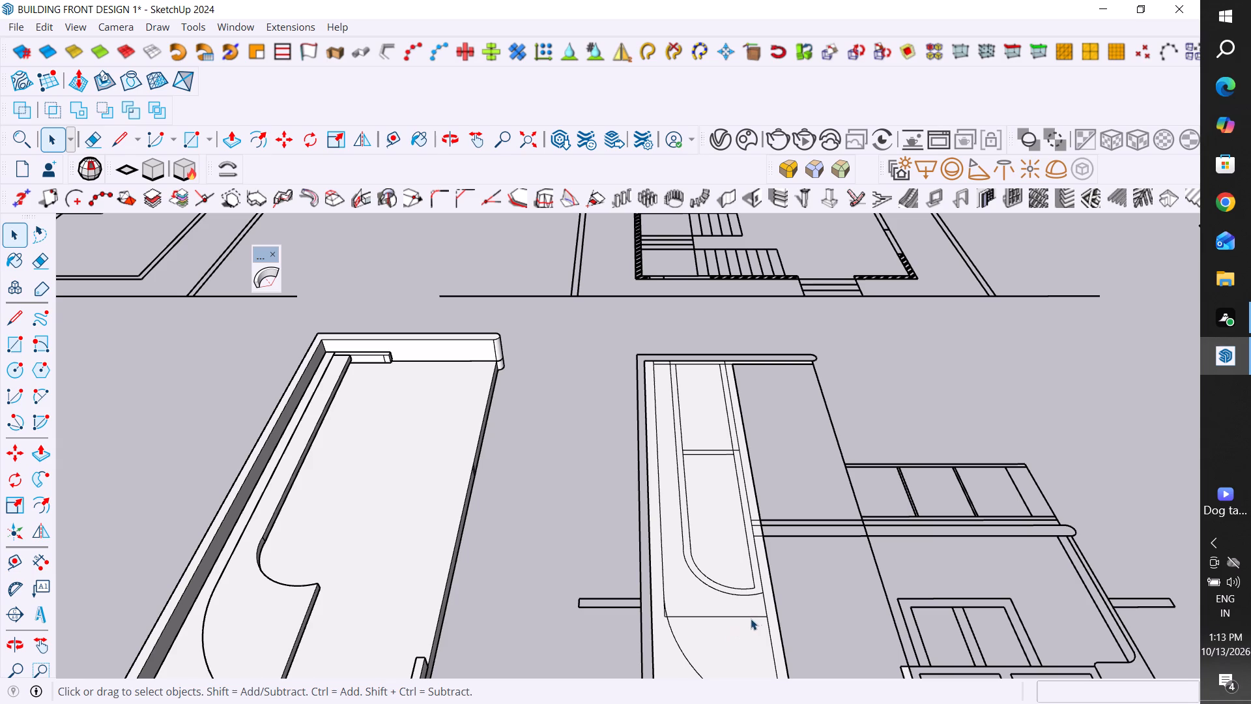
click(758, 617)
key(Delete)
scroll(672, 615, up, 2)
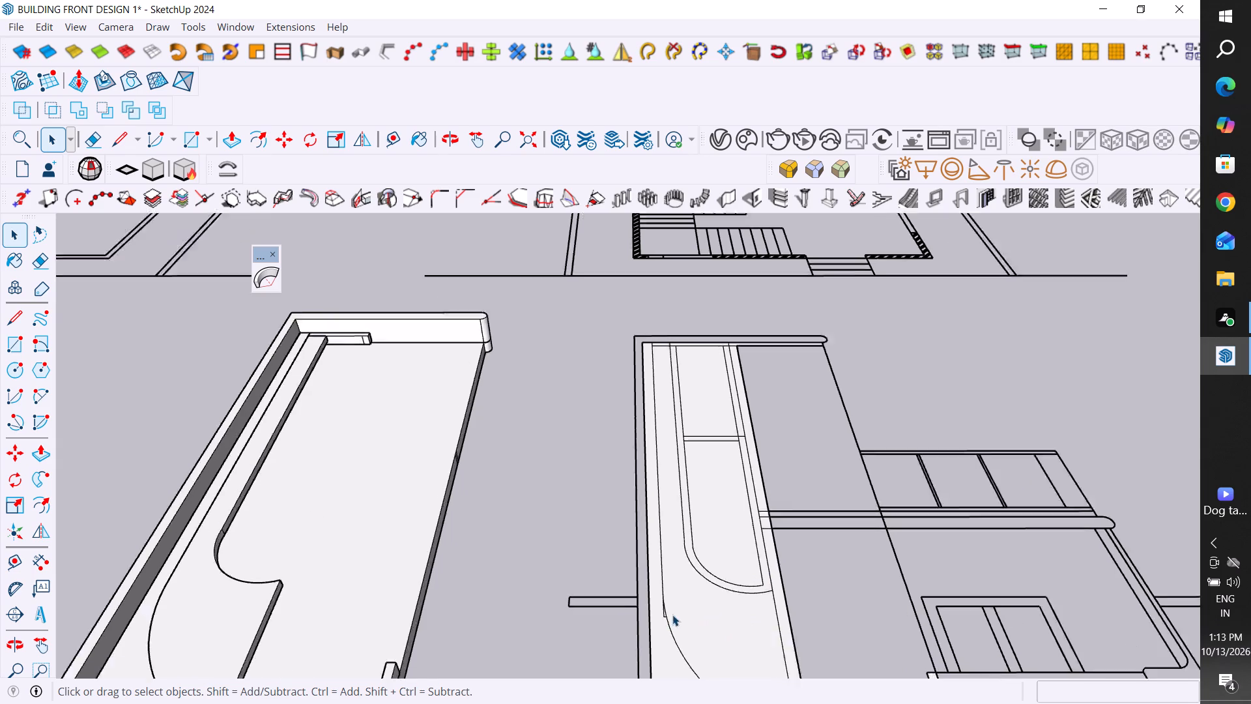
scroll(672, 615, up, 13)
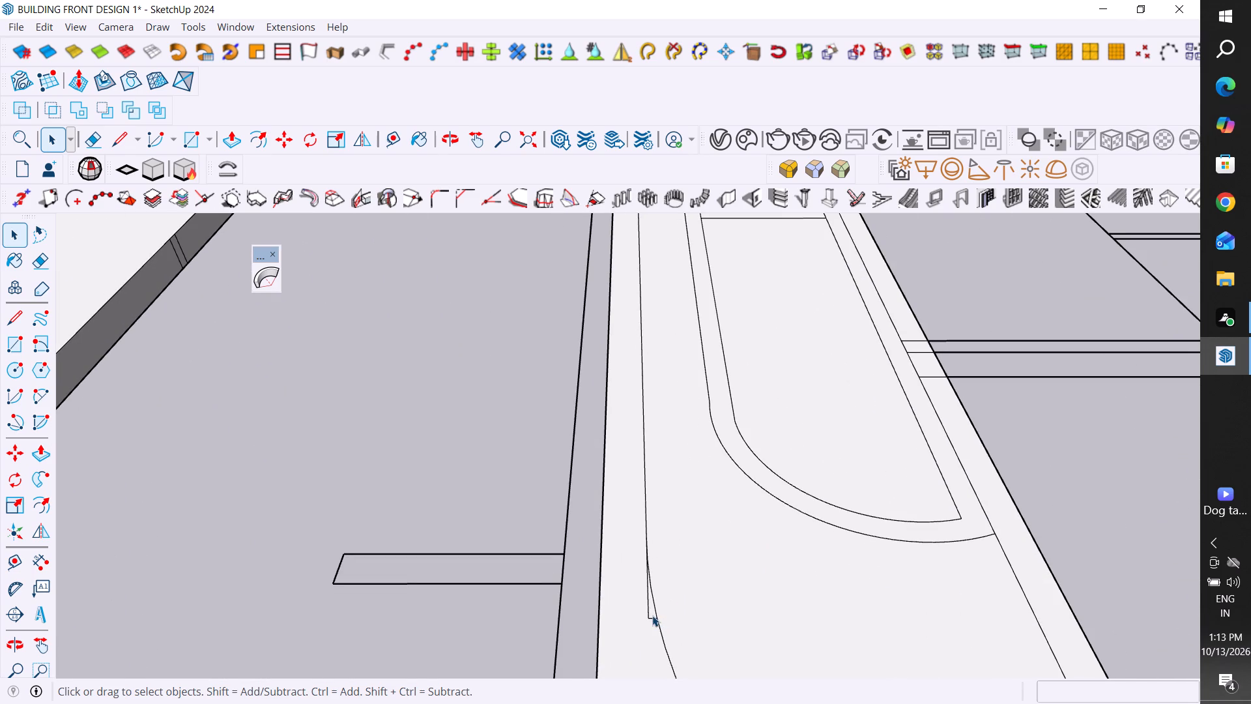
click(654, 619)
key(Delete)
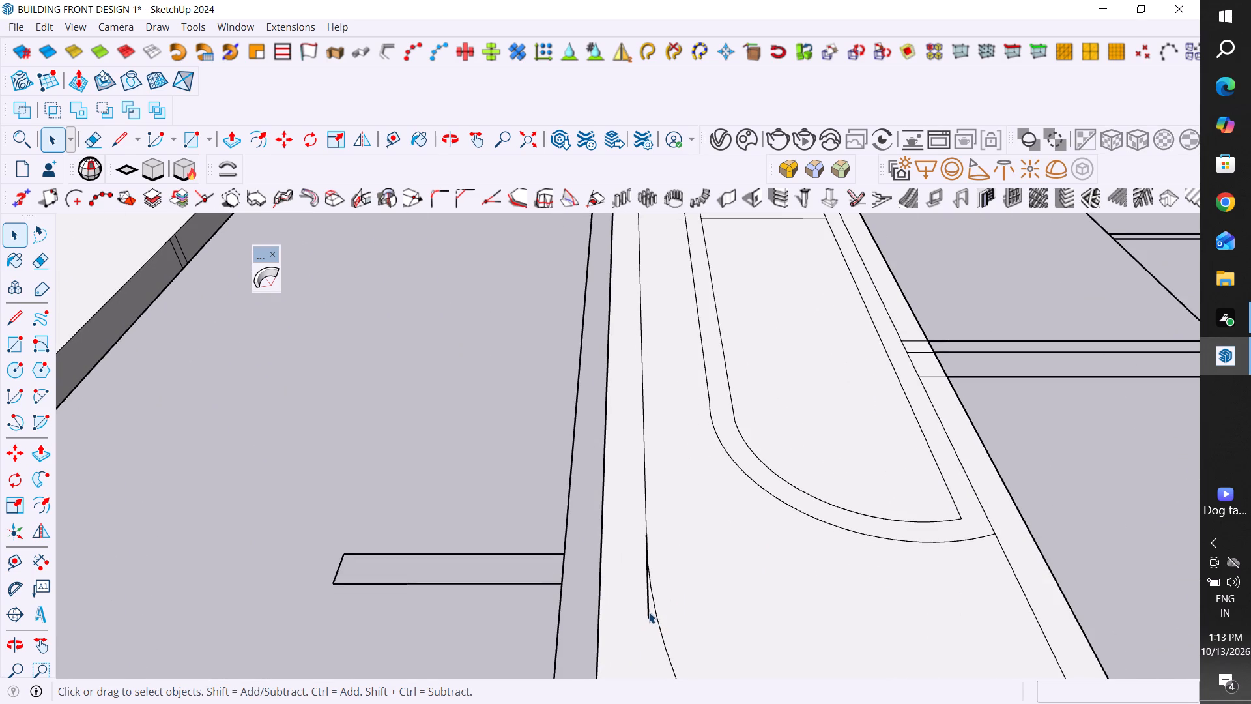
click(649, 613)
key(Delete)
Delete the three short edge pieces crossing the narrow strip beside the tall curved opening.
scroll(647, 617, down, 11)
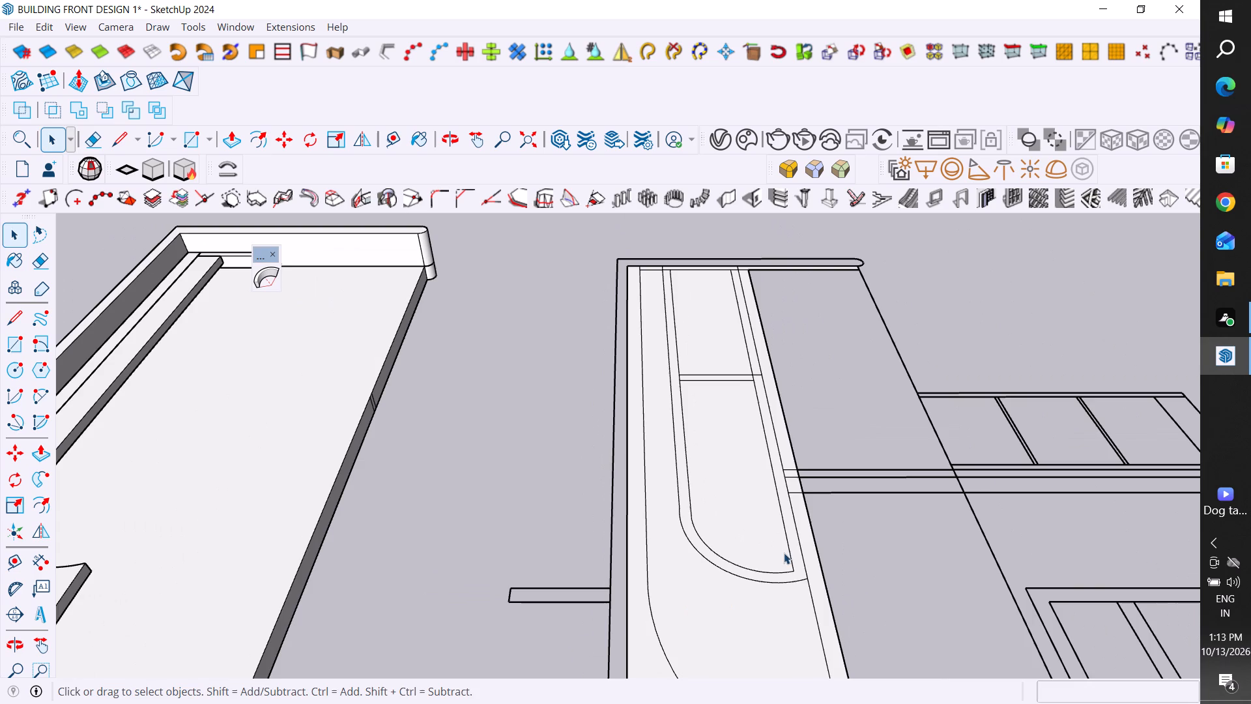
middle_drag(792, 495, 797, 639)
scroll(813, 502, up, 13)
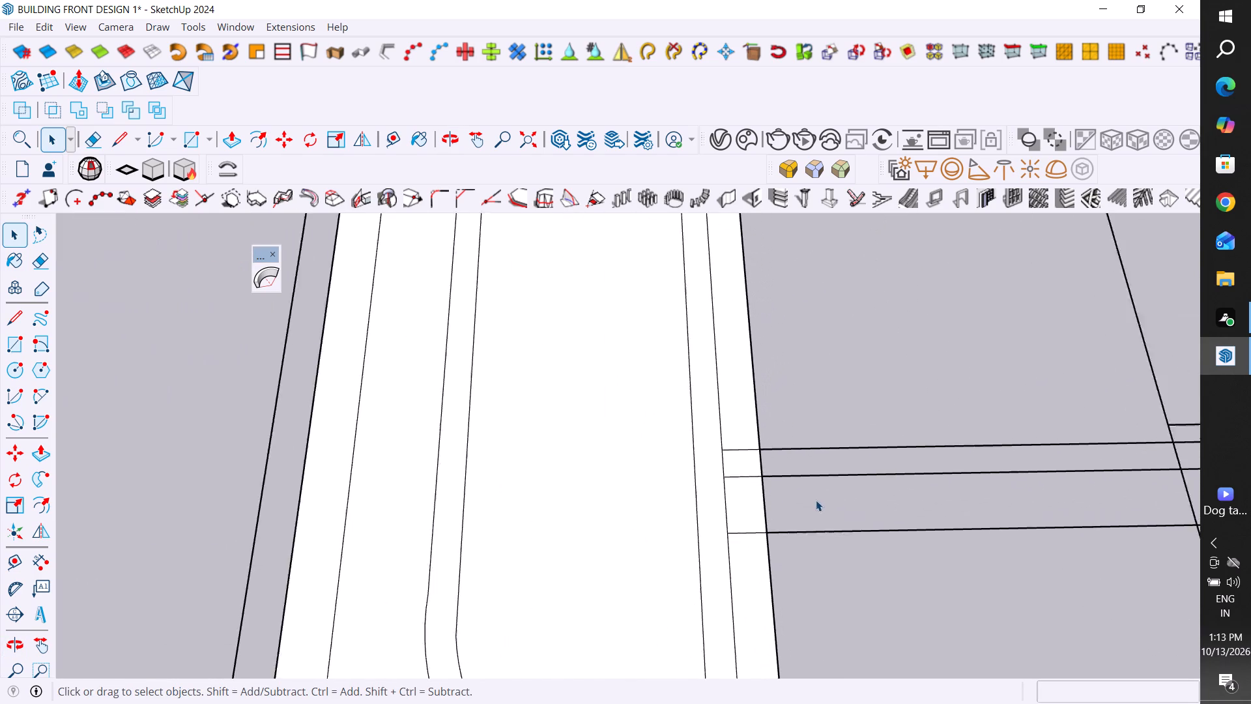
click(743, 544)
key(Delete)
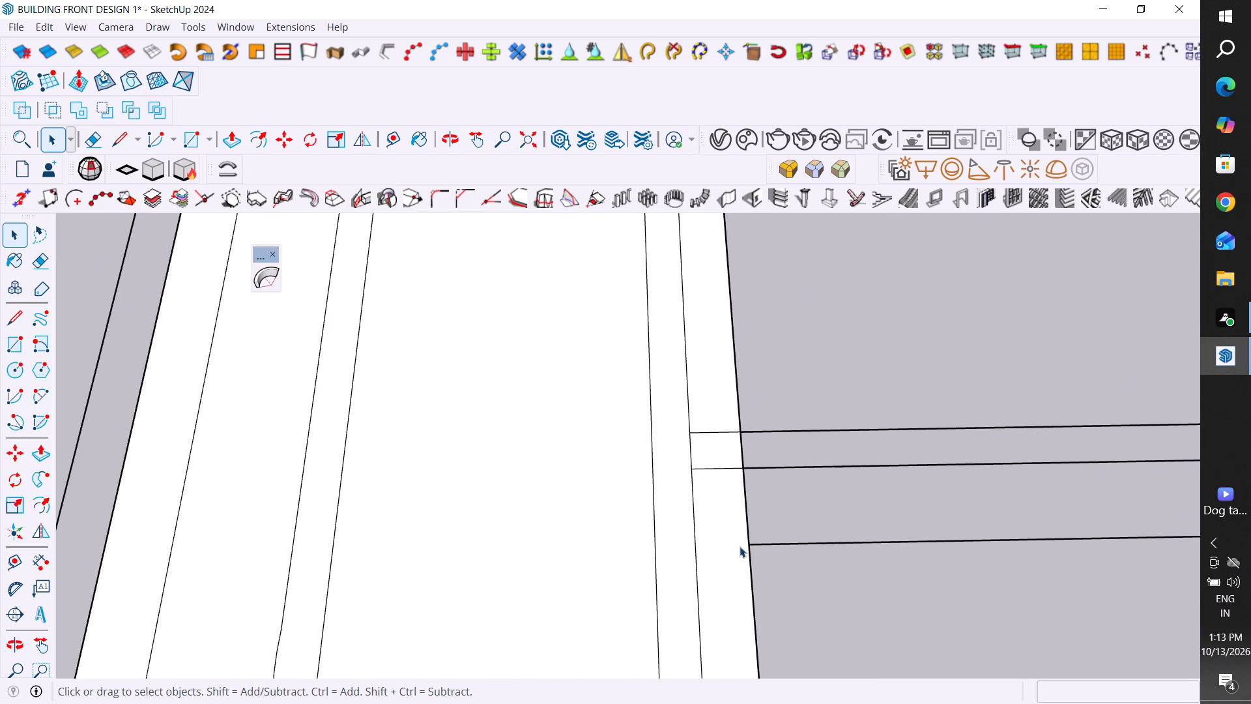
click(734, 467)
key(Delete)
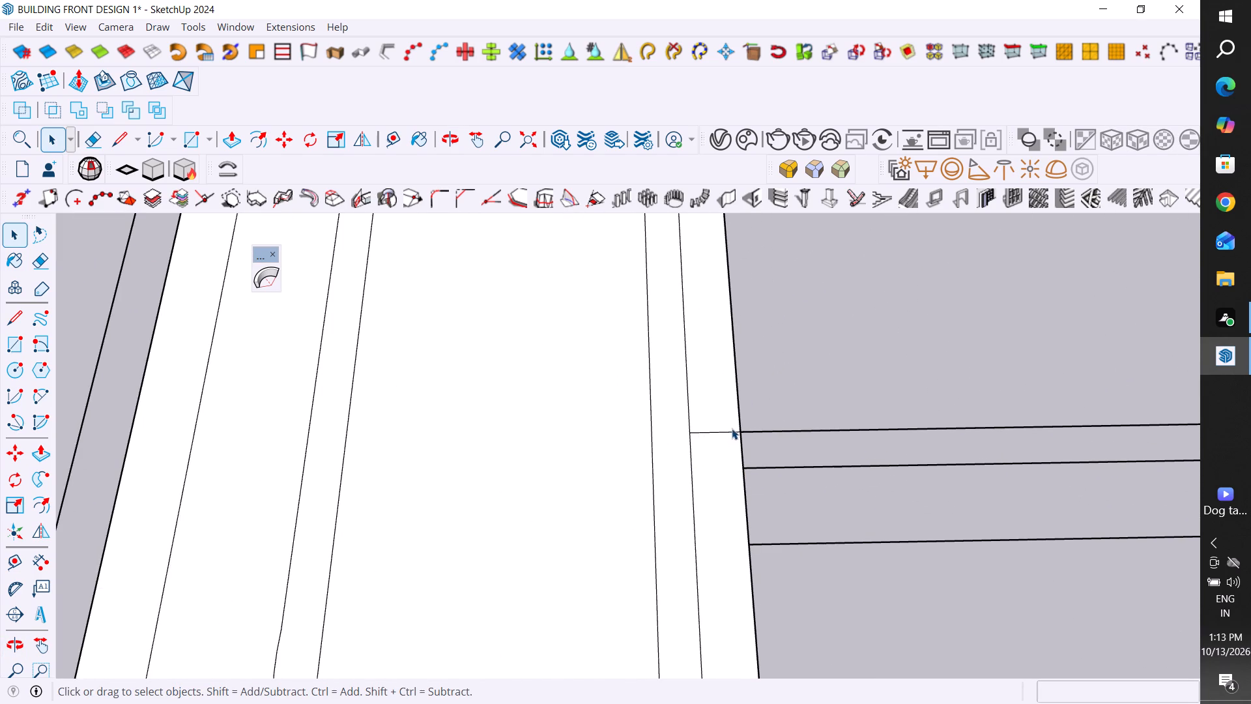
click(732, 428)
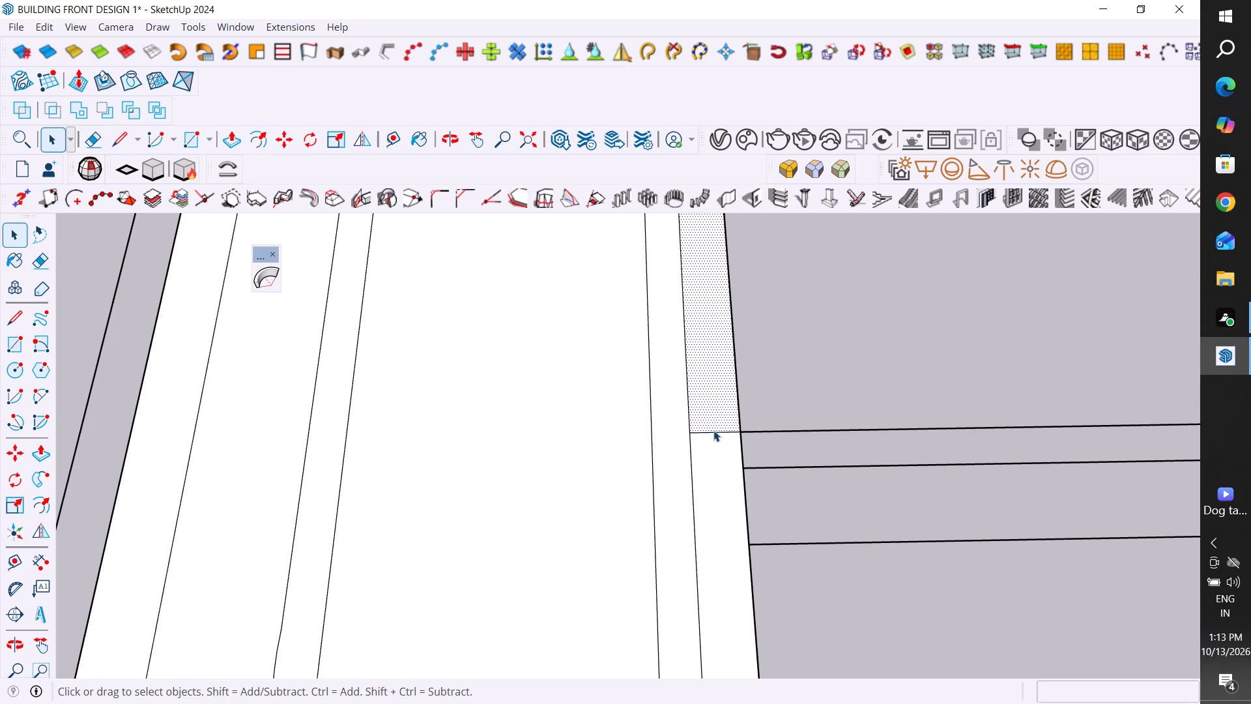
click(713, 430)
click(715, 430)
click(734, 428)
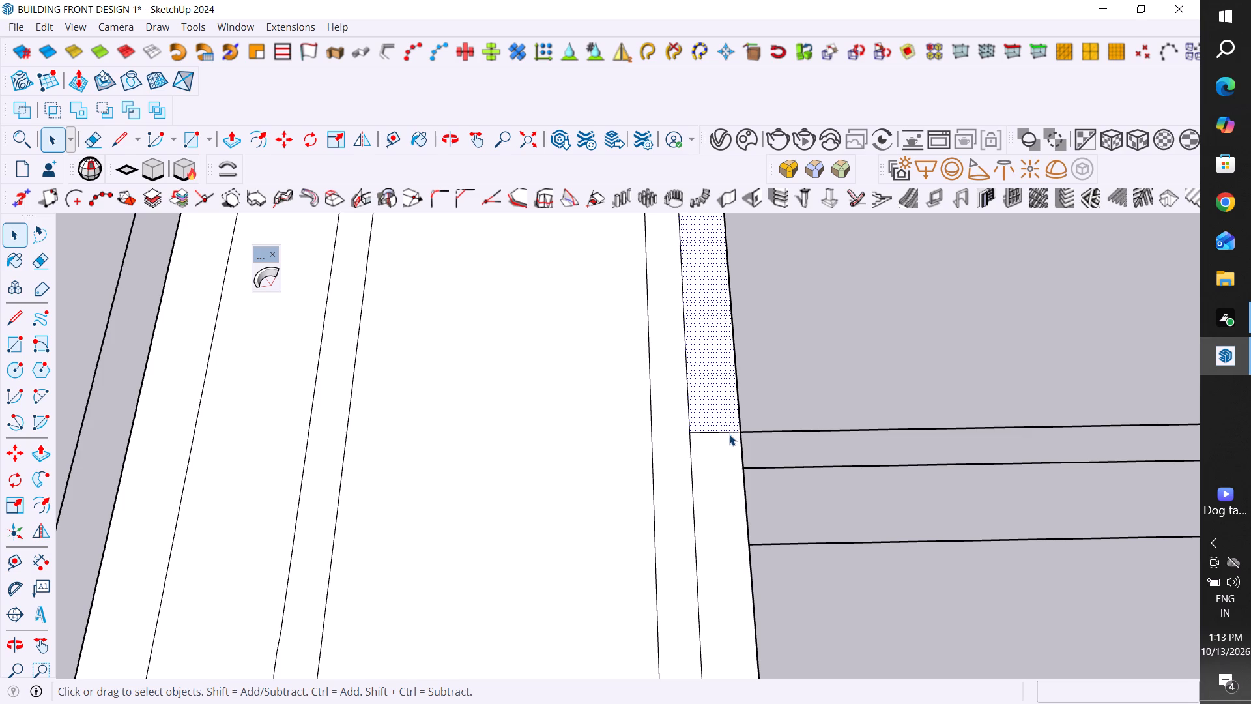
click(729, 434)
key(Delete)
Delete the faces on both sides of the large curve and the narrow strip face beside the curved opening.
scroll(899, 486, down, 20)
scroll(899, 486, down, 1)
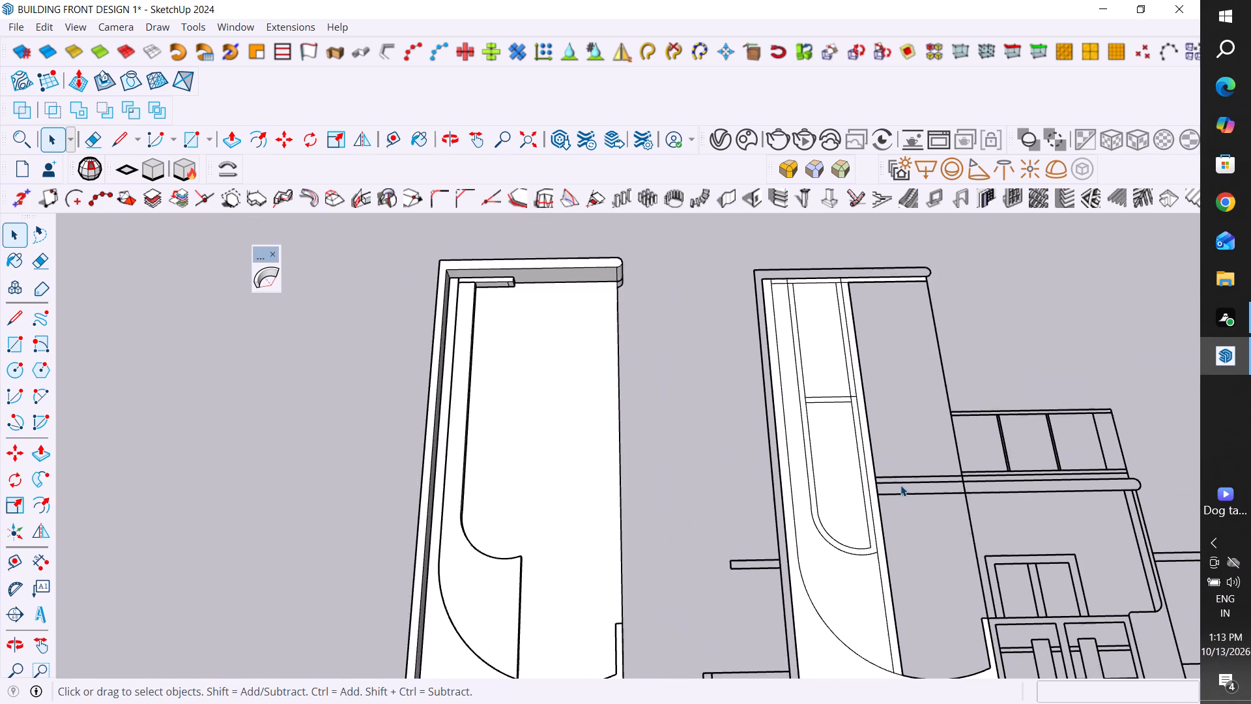
middle_drag(905, 492, 921, 555)
click(861, 575)
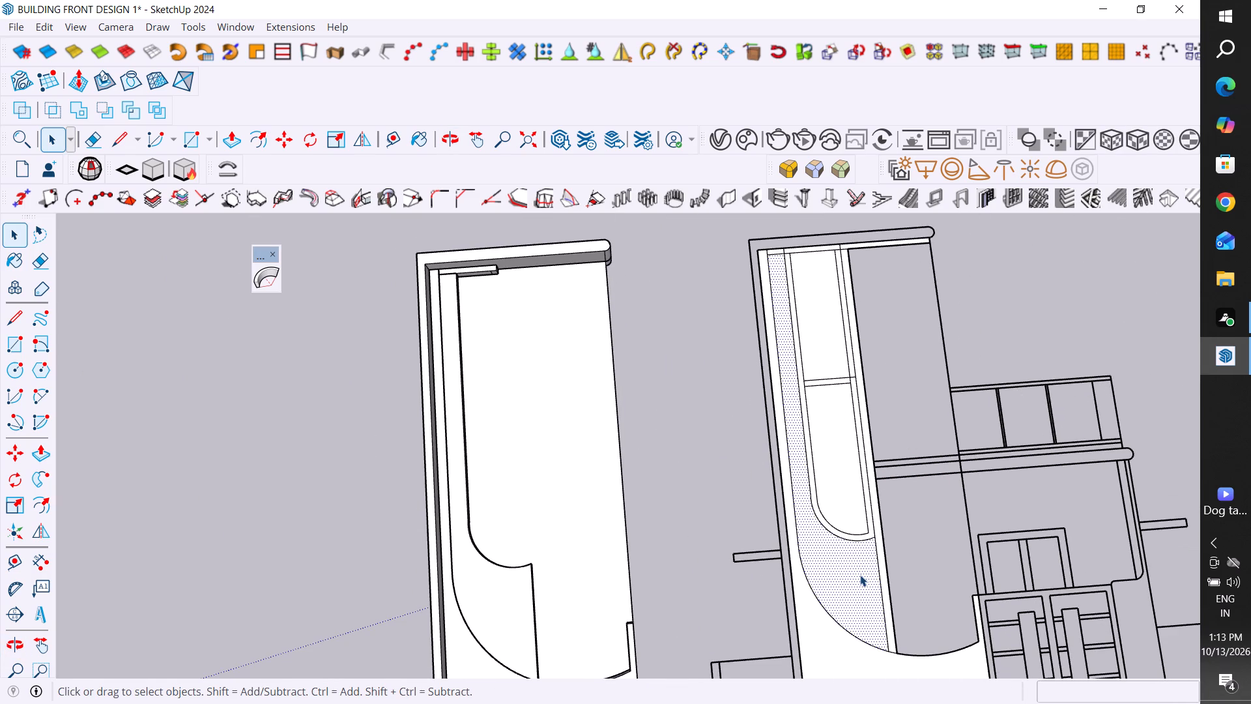
key(Delete)
click(820, 630)
key(Delete)
scroll(892, 570, up, 4)
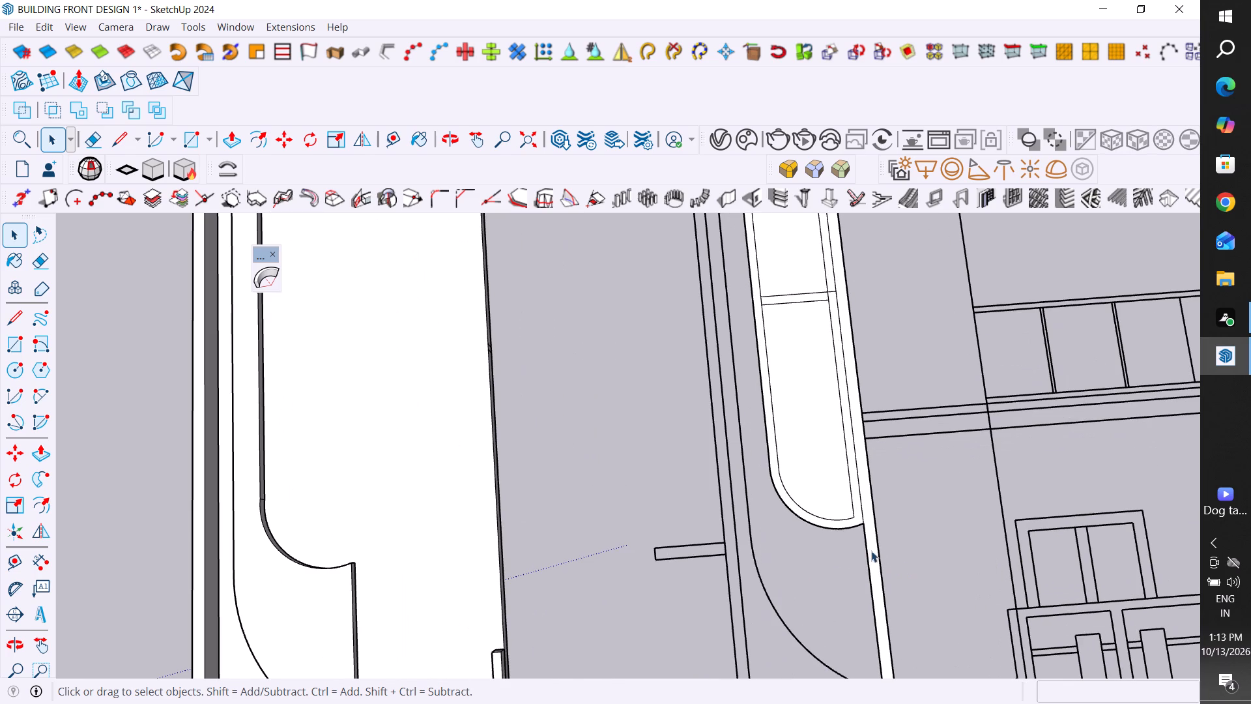
click(870, 535)
key(Delete)
Delete the thin top strip faces on either side of the curved window, under the rounded top band.
scroll(859, 539, down, 6)
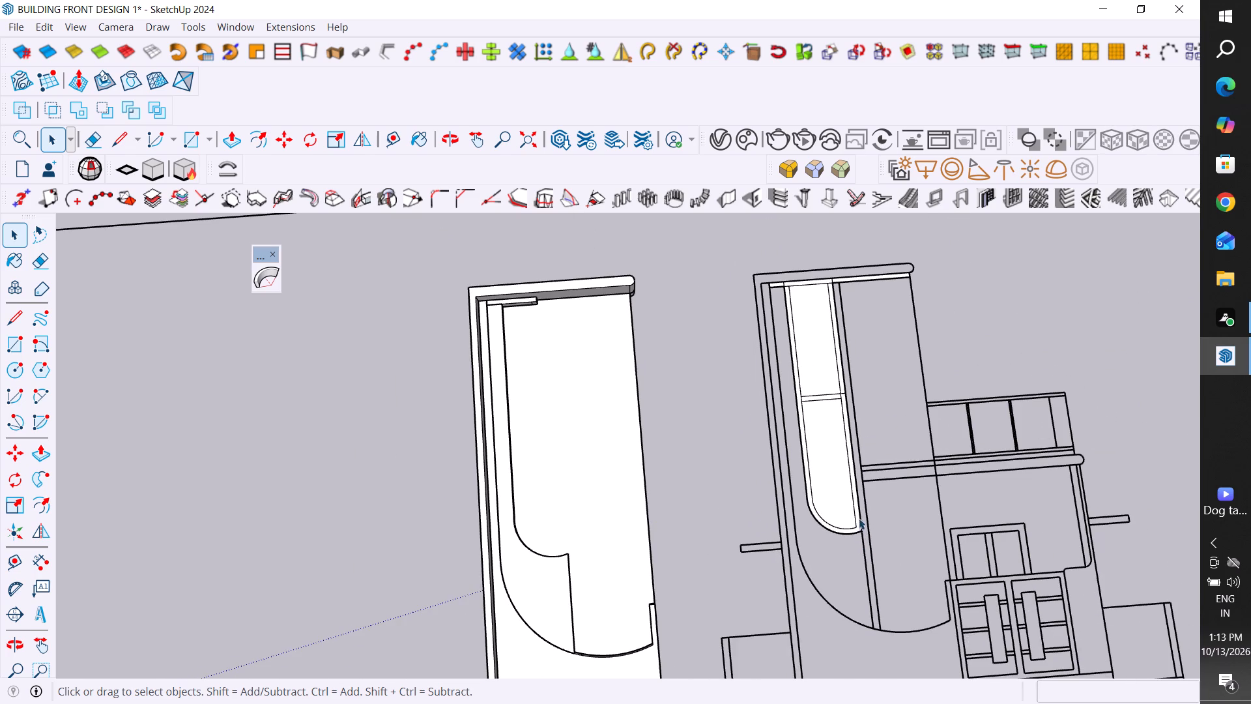
scroll(887, 492, down, 2)
middle_drag(887, 492, 895, 525)
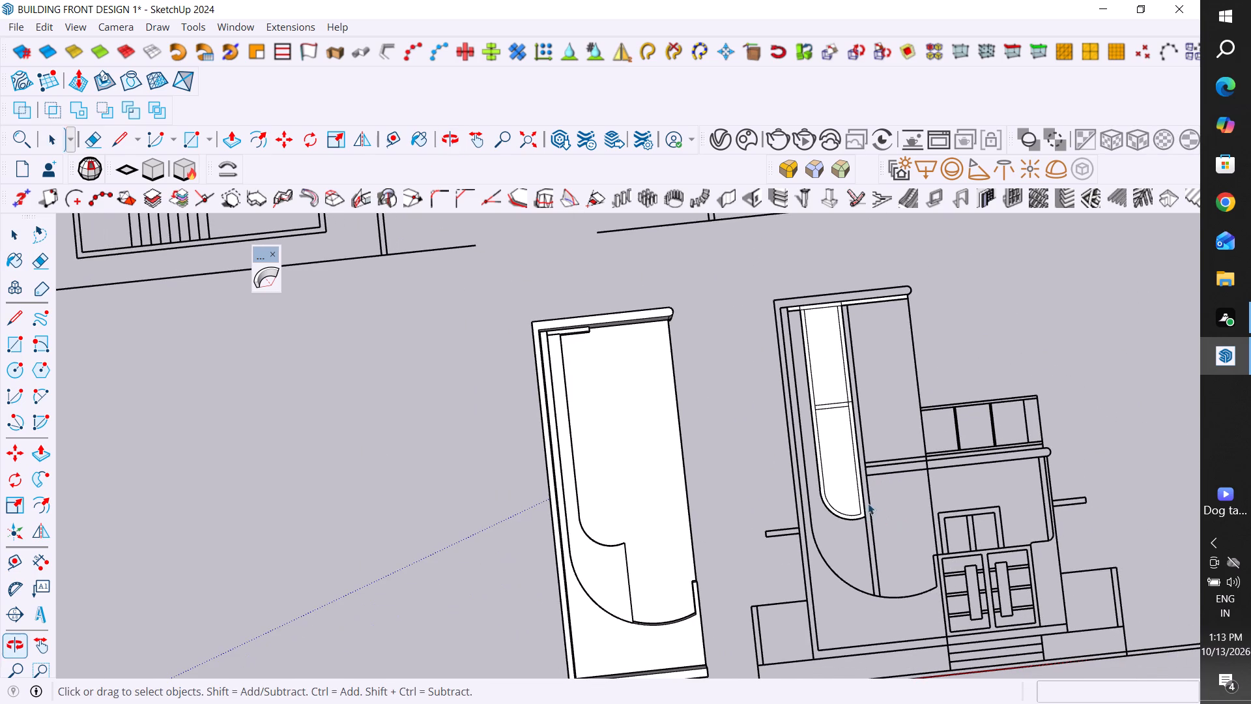
scroll(888, 276, up, 17)
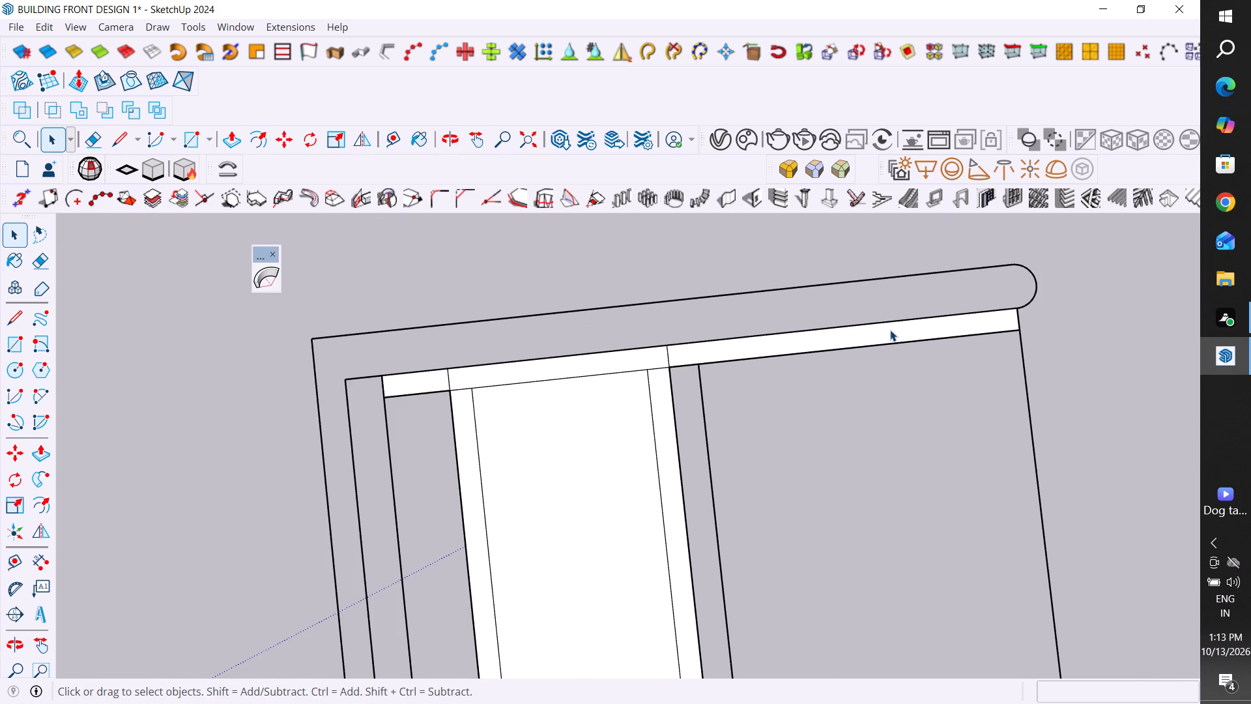
click(890, 330)
key(Delete)
click(411, 387)
key(Delete)
click(477, 375)
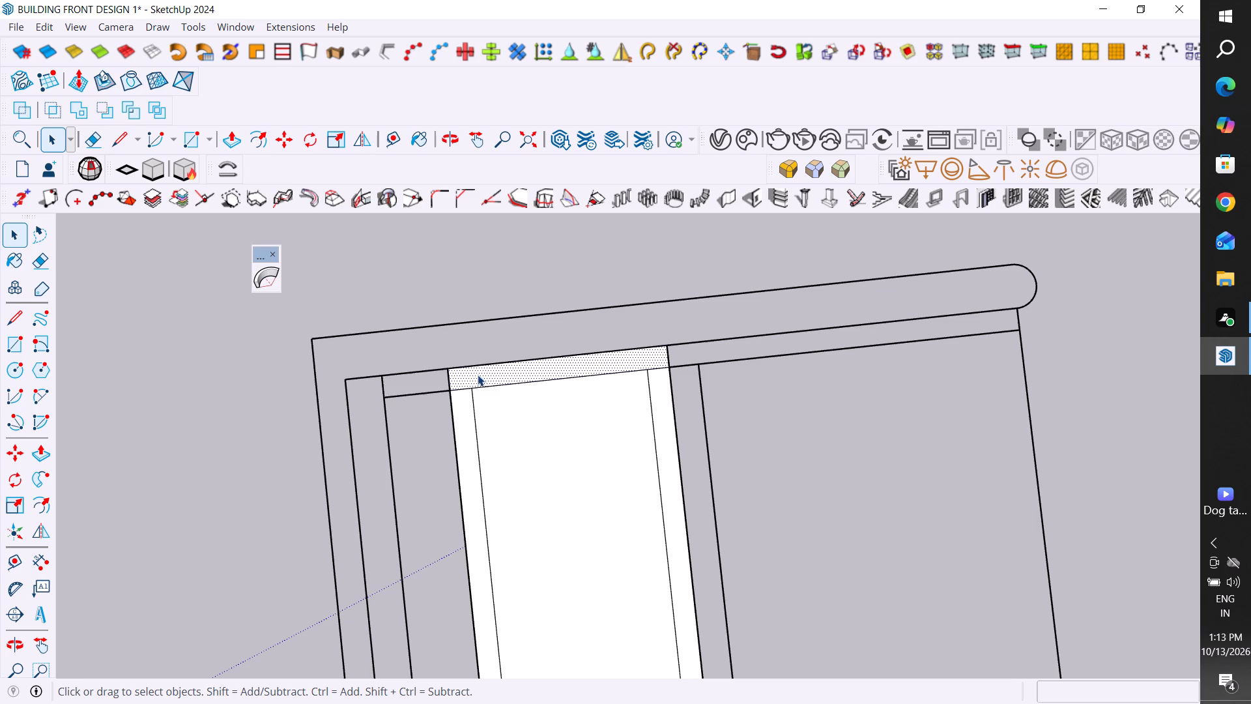
scroll(950, 377, down, 10)
scroll(889, 471, down, 5)
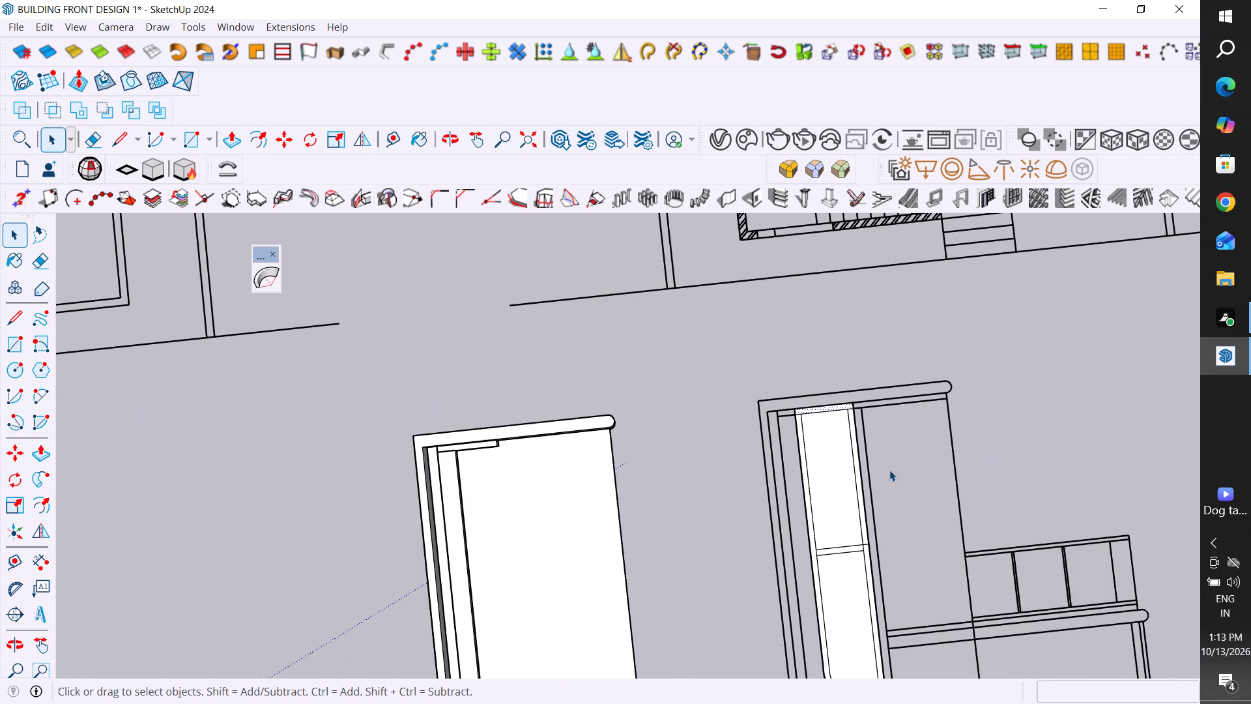
middle_drag(898, 531, 876, 461)
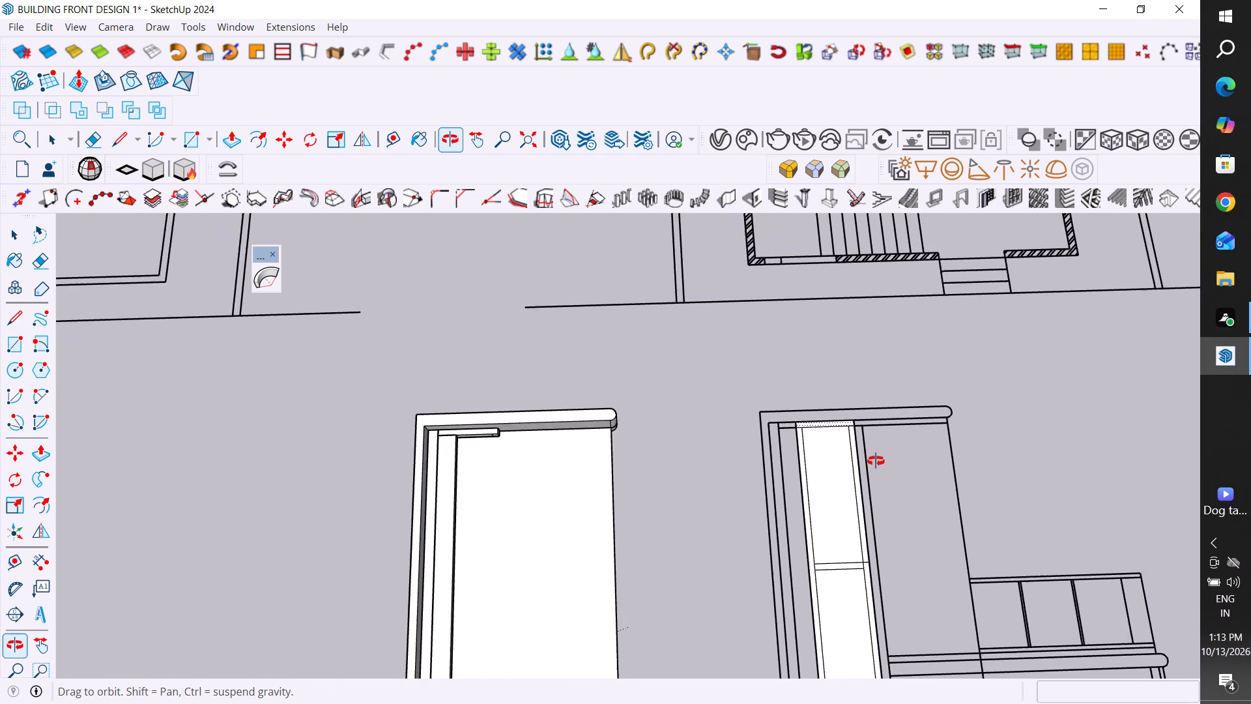
middle_drag(876, 461, 894, 483)
Delete the small horizontal block beneath the top band of the modelled tall panel.
scroll(393, 425, up, 2)
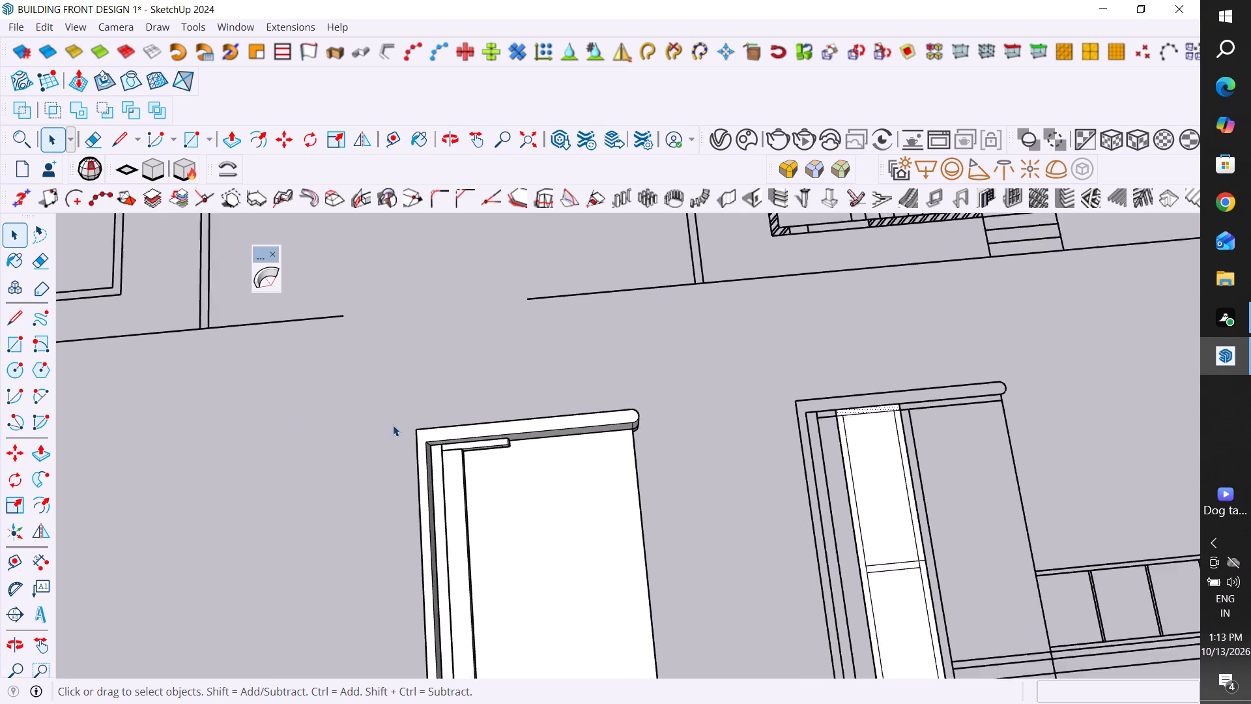
scroll(393, 425, up, 2)
scroll(478, 456, up, 3)
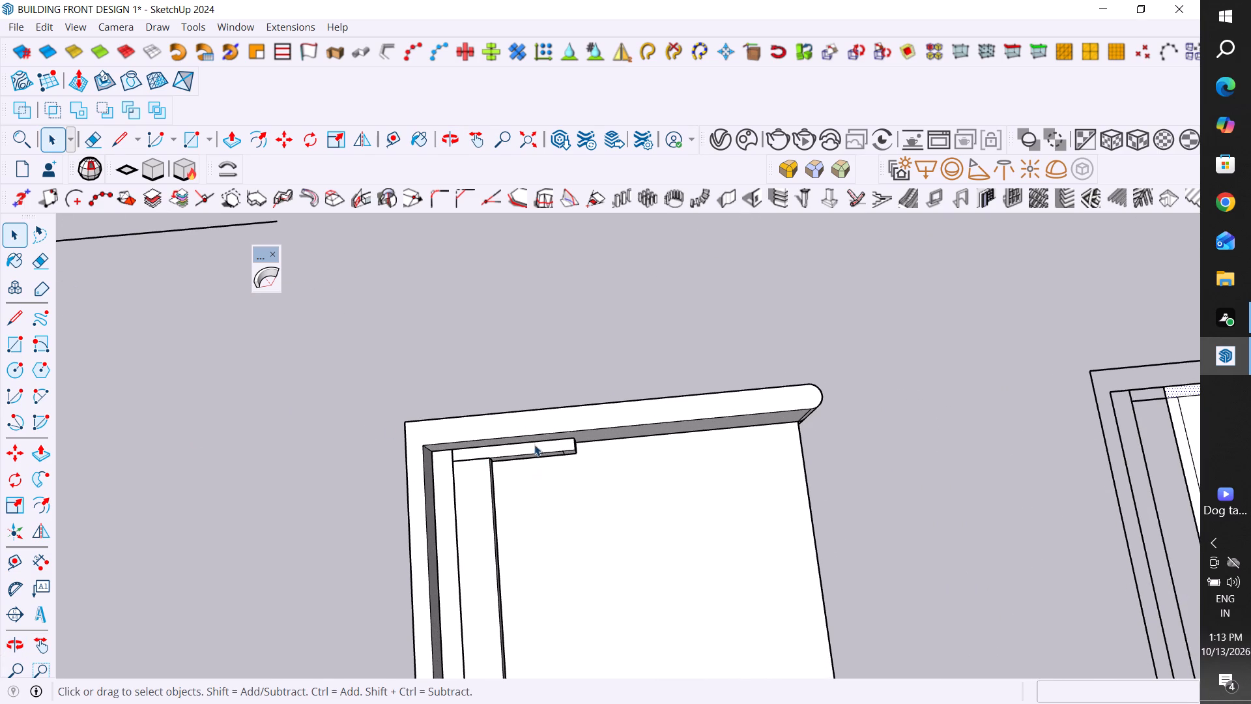
click(538, 445)
key(Delete)
Move the inner vertical panel's top face up 3" to meet the underside of the top band.
middle_drag(496, 463, 491, 523)
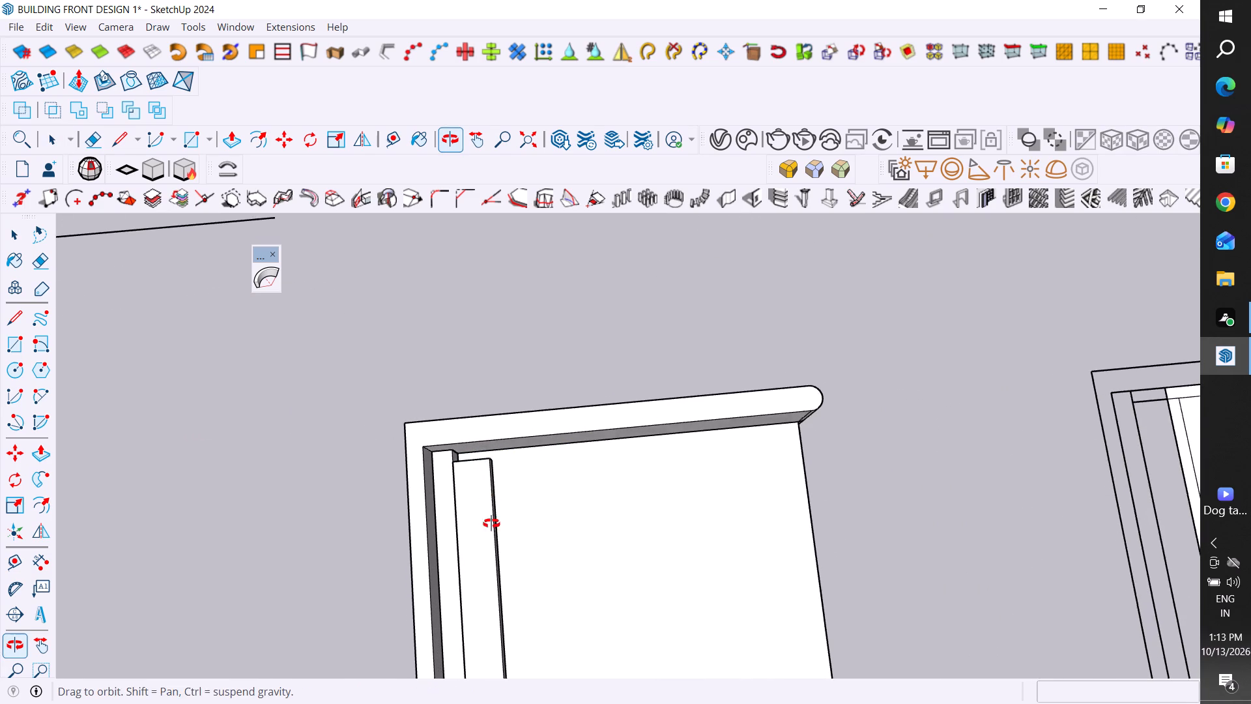
middle_drag(491, 523, 508, 589)
scroll(482, 478, up, 15)
middle_drag(459, 454, 489, 373)
scroll(442, 425, up, 4)
middle_drag(465, 456, 467, 486)
scroll(448, 495, up, 8)
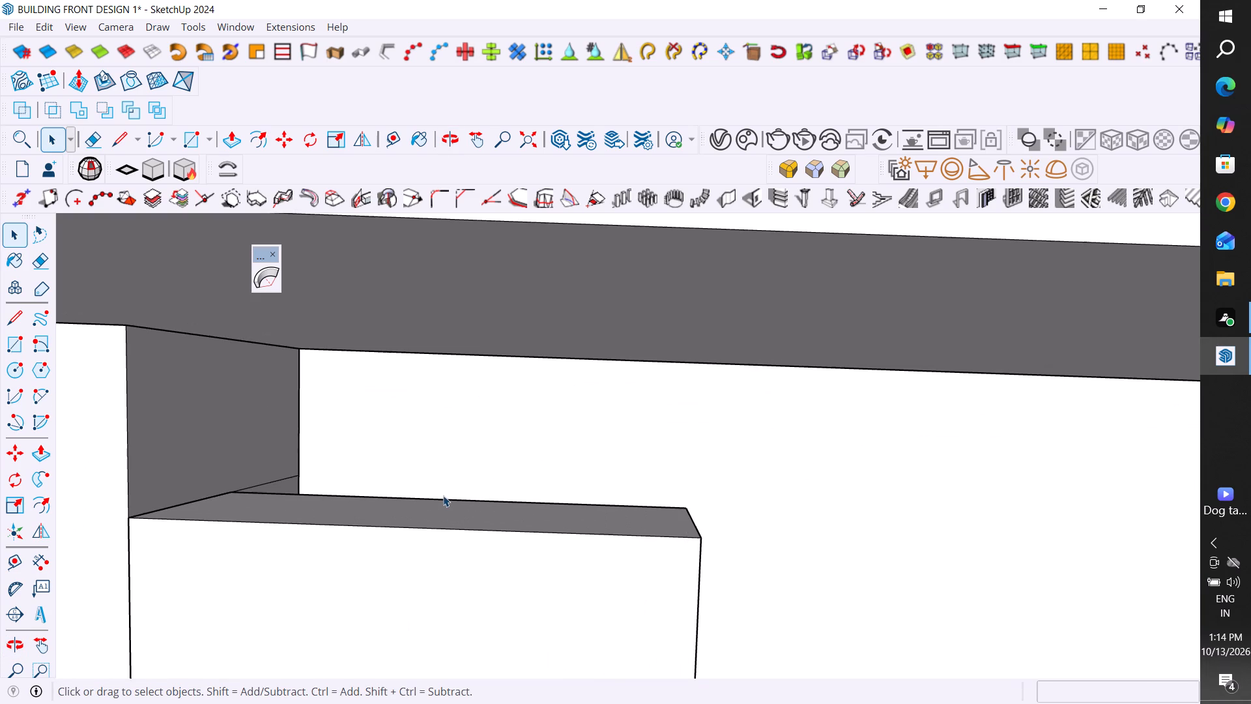
triple_click(435, 518)
click(435, 518)
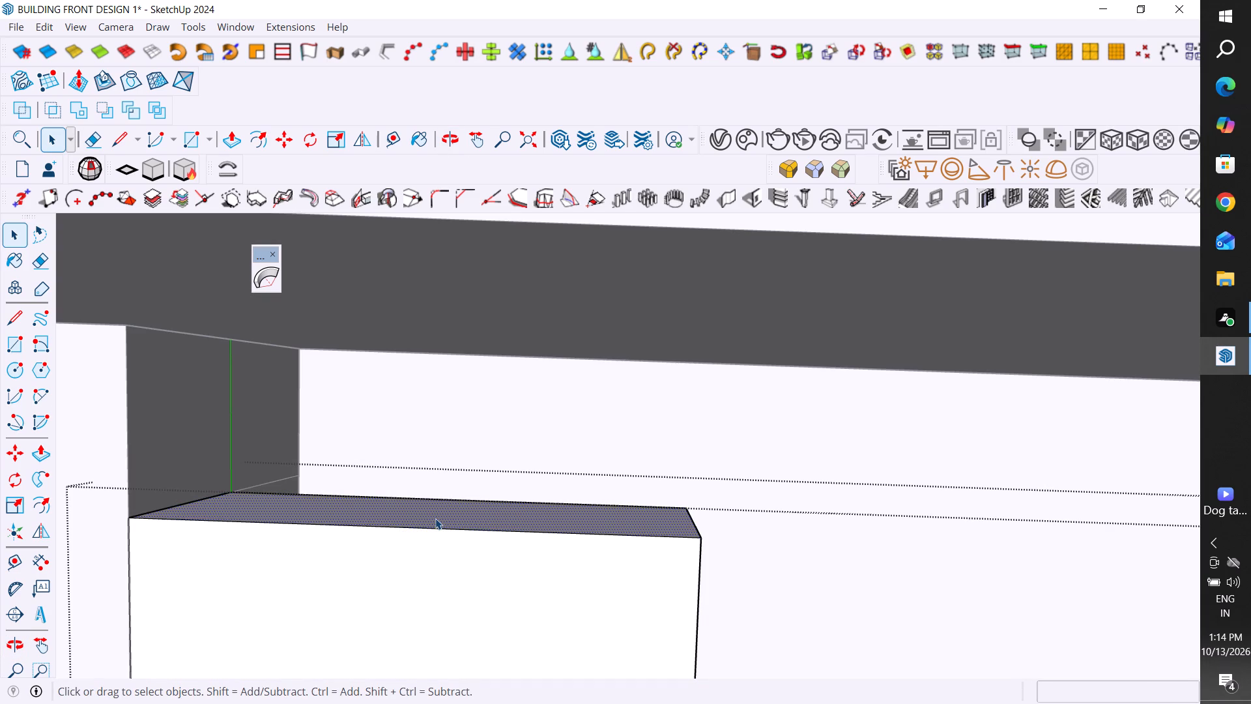
key(m)
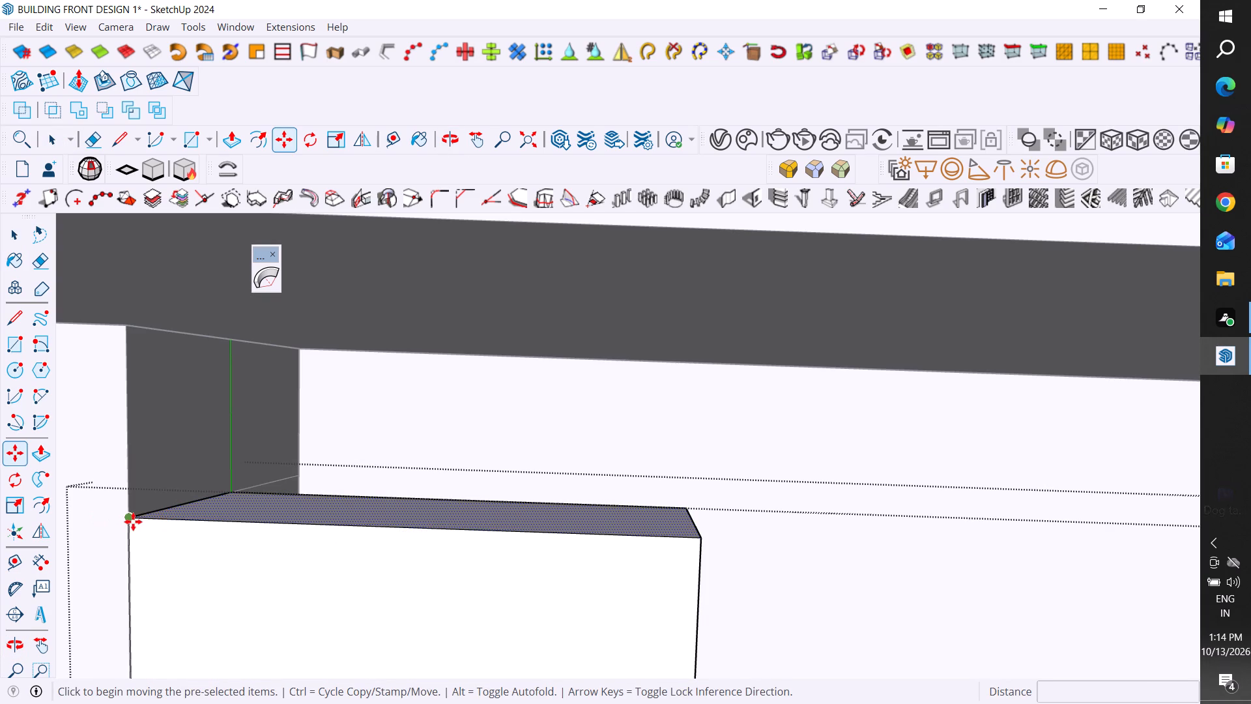
click(133, 521)
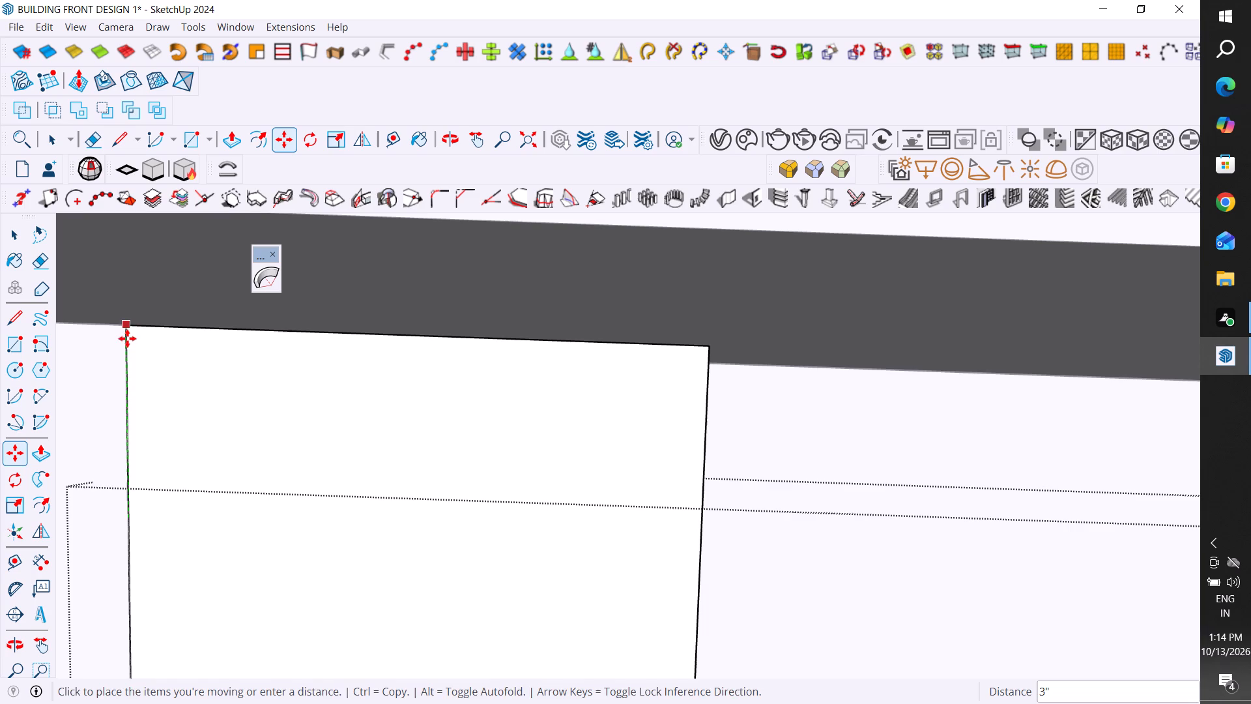
click(123, 334)
scroll(544, 574, down, 18)
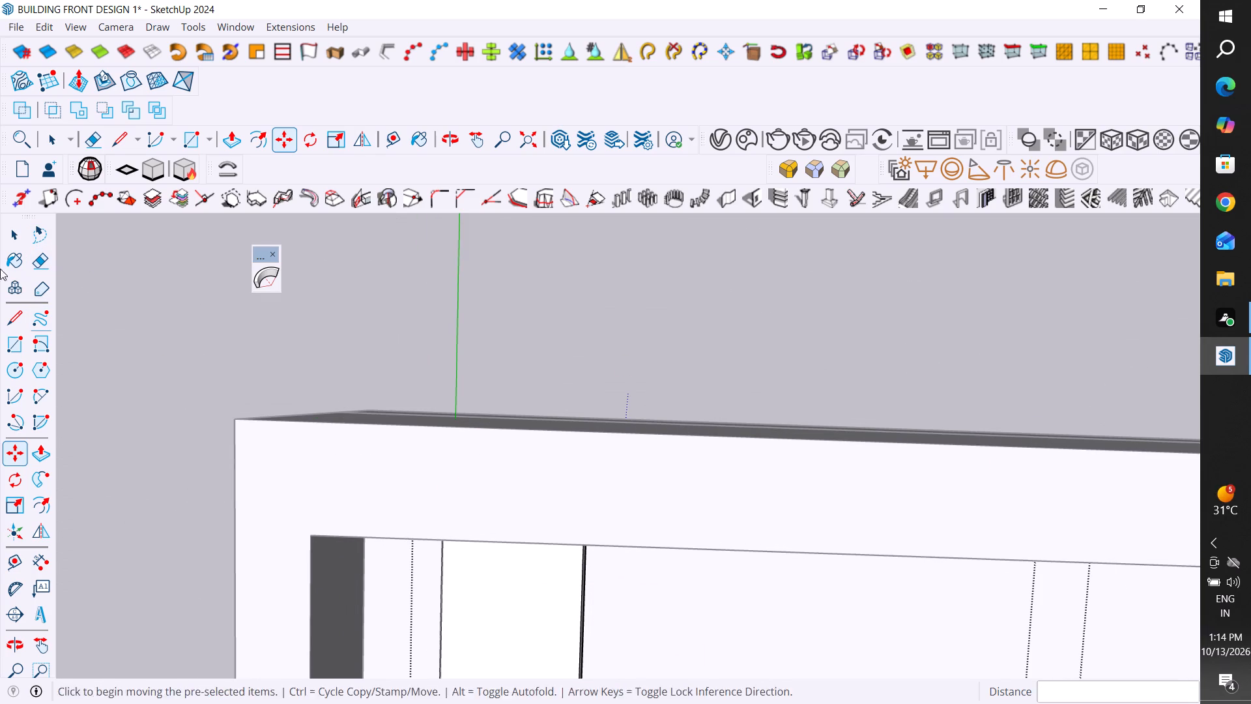
click(8, 229)
click(565, 325)
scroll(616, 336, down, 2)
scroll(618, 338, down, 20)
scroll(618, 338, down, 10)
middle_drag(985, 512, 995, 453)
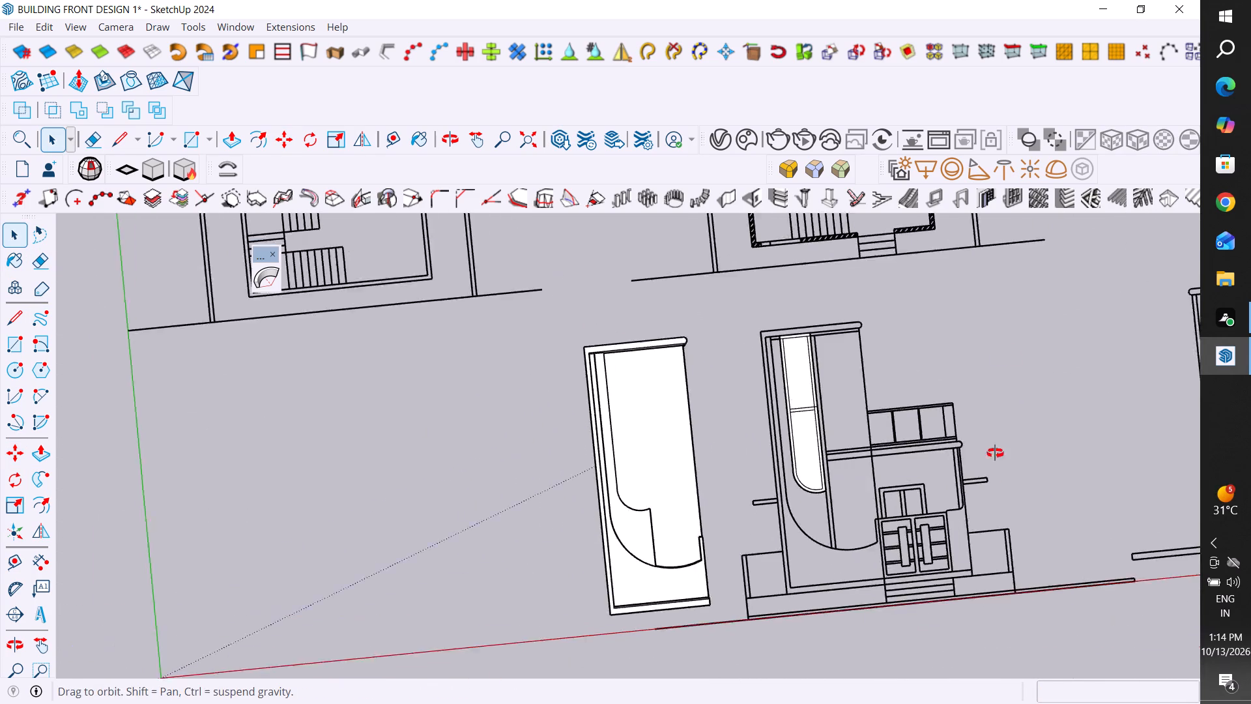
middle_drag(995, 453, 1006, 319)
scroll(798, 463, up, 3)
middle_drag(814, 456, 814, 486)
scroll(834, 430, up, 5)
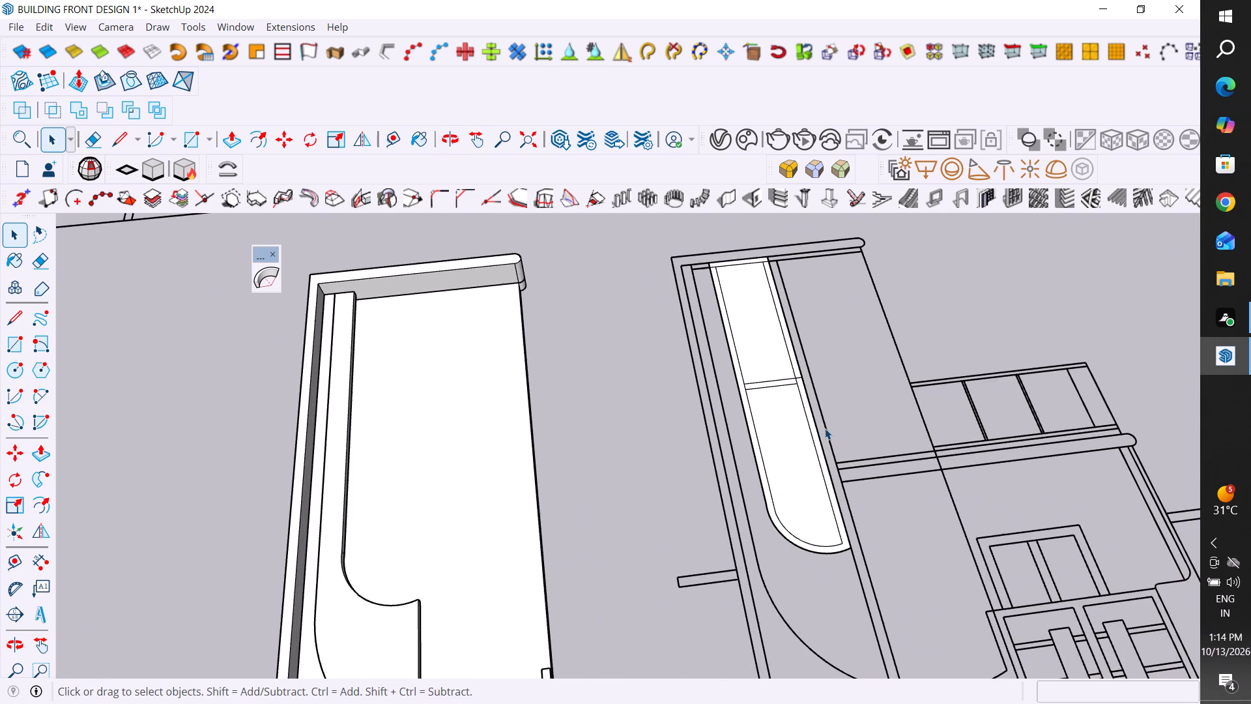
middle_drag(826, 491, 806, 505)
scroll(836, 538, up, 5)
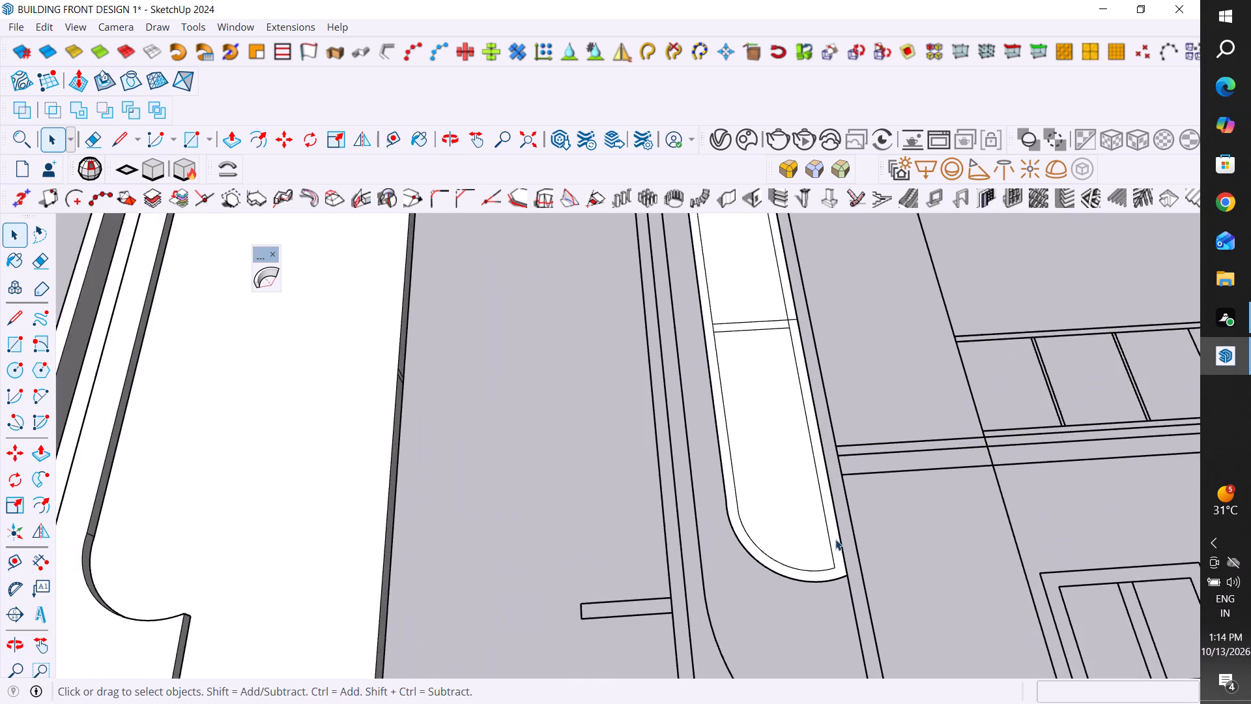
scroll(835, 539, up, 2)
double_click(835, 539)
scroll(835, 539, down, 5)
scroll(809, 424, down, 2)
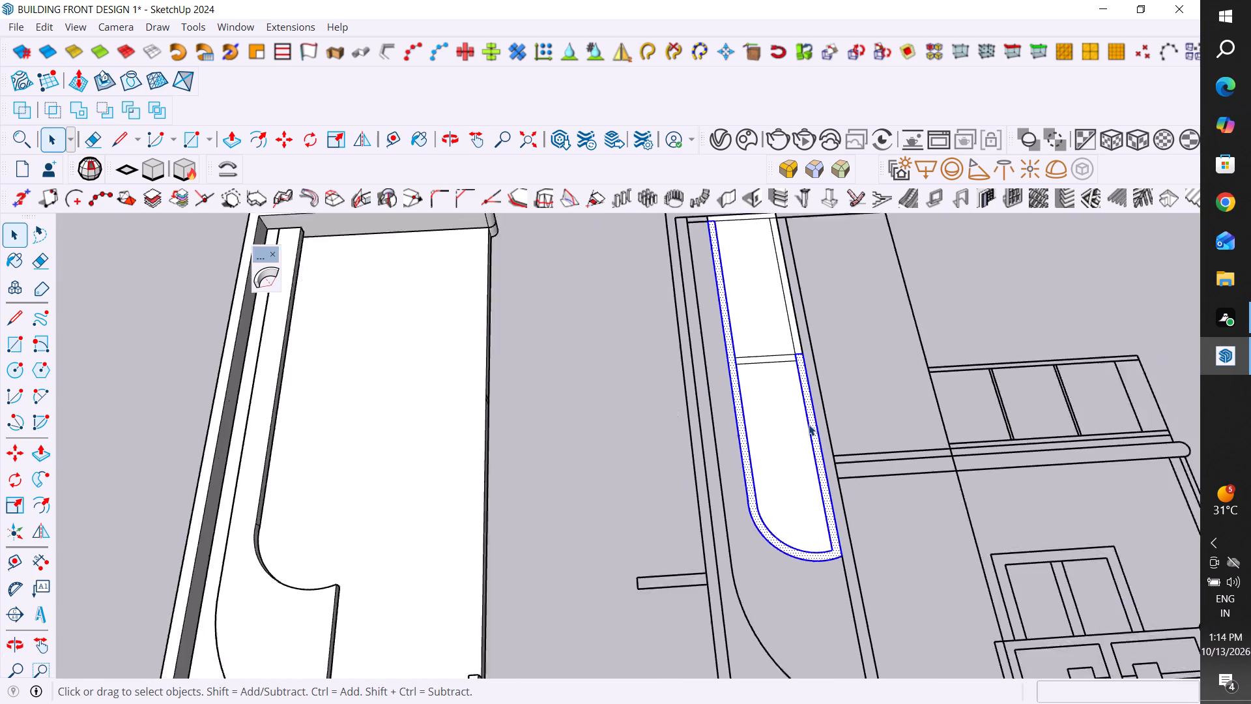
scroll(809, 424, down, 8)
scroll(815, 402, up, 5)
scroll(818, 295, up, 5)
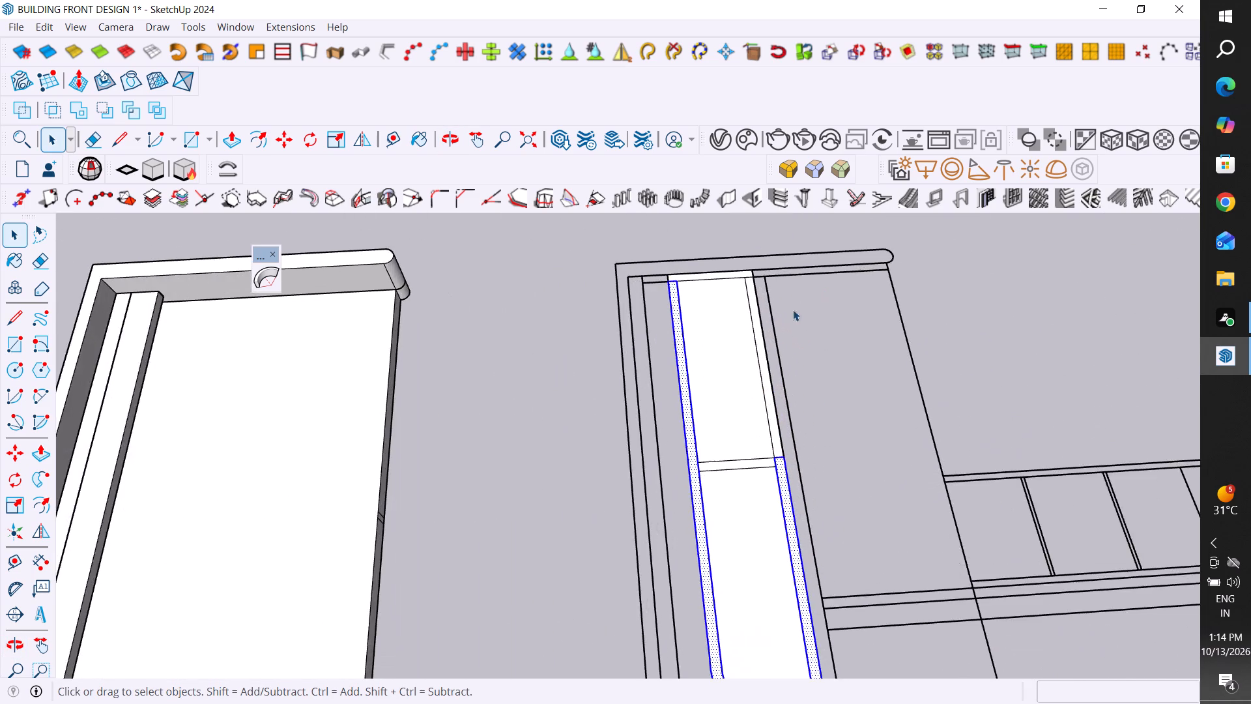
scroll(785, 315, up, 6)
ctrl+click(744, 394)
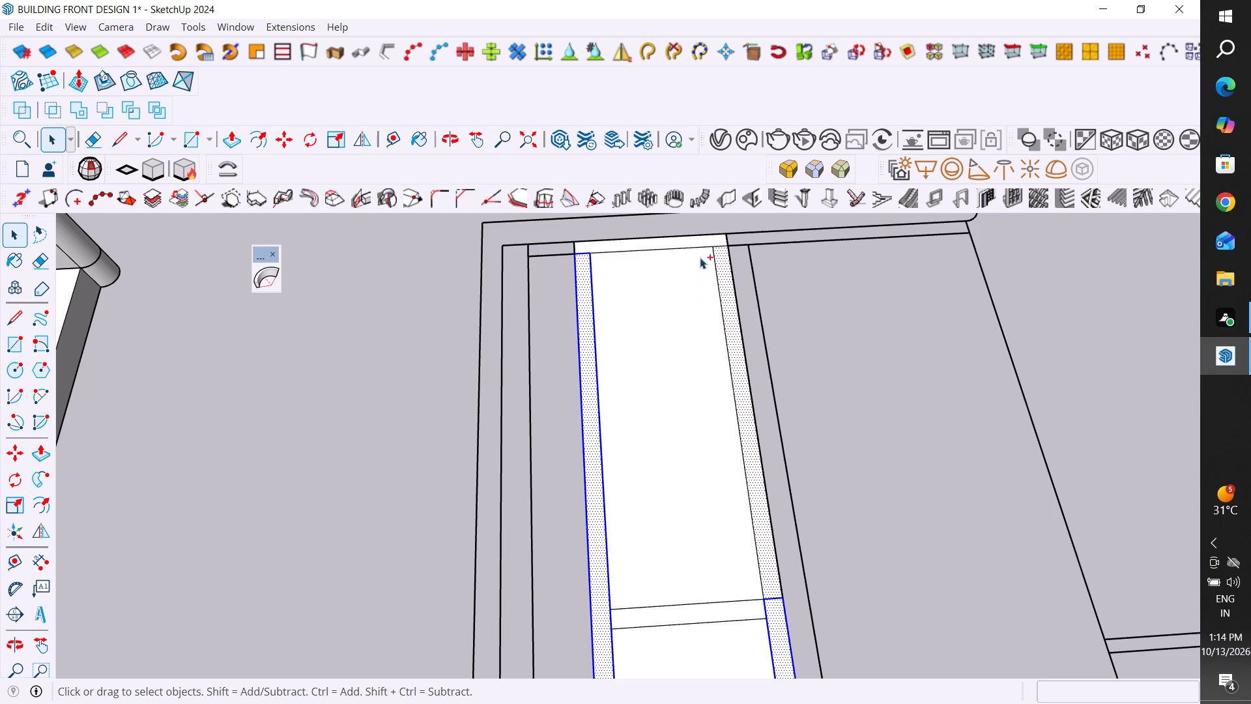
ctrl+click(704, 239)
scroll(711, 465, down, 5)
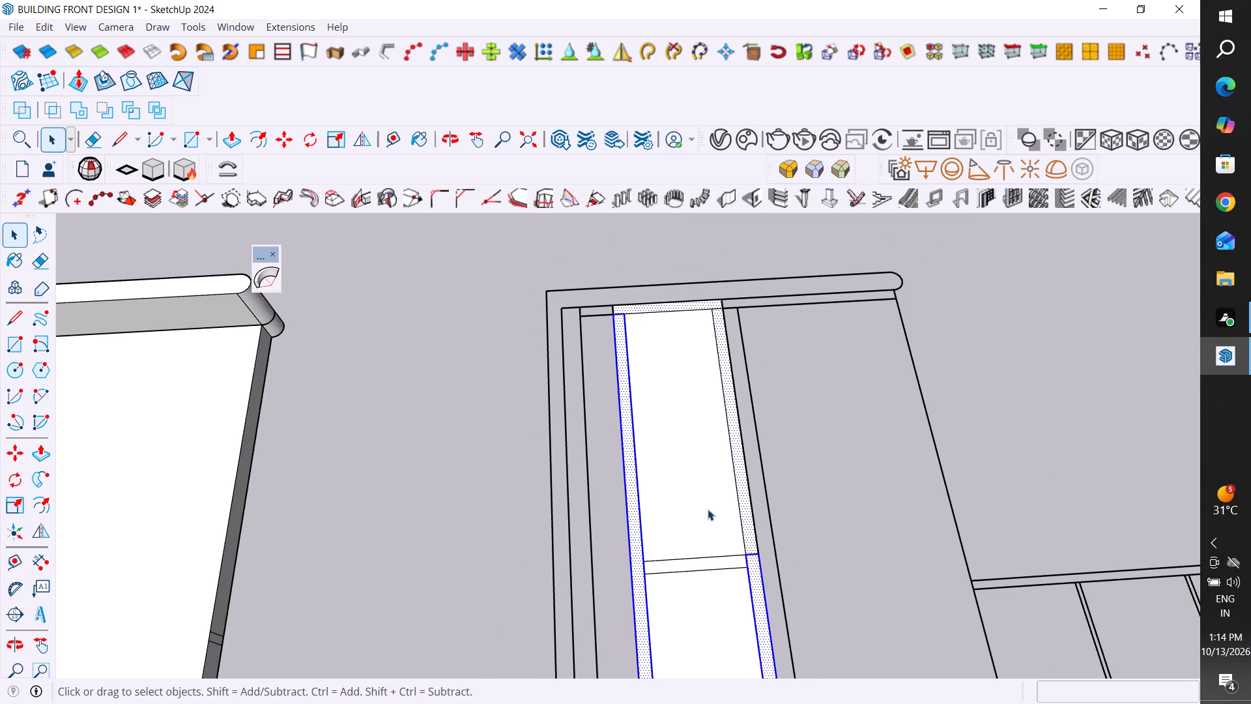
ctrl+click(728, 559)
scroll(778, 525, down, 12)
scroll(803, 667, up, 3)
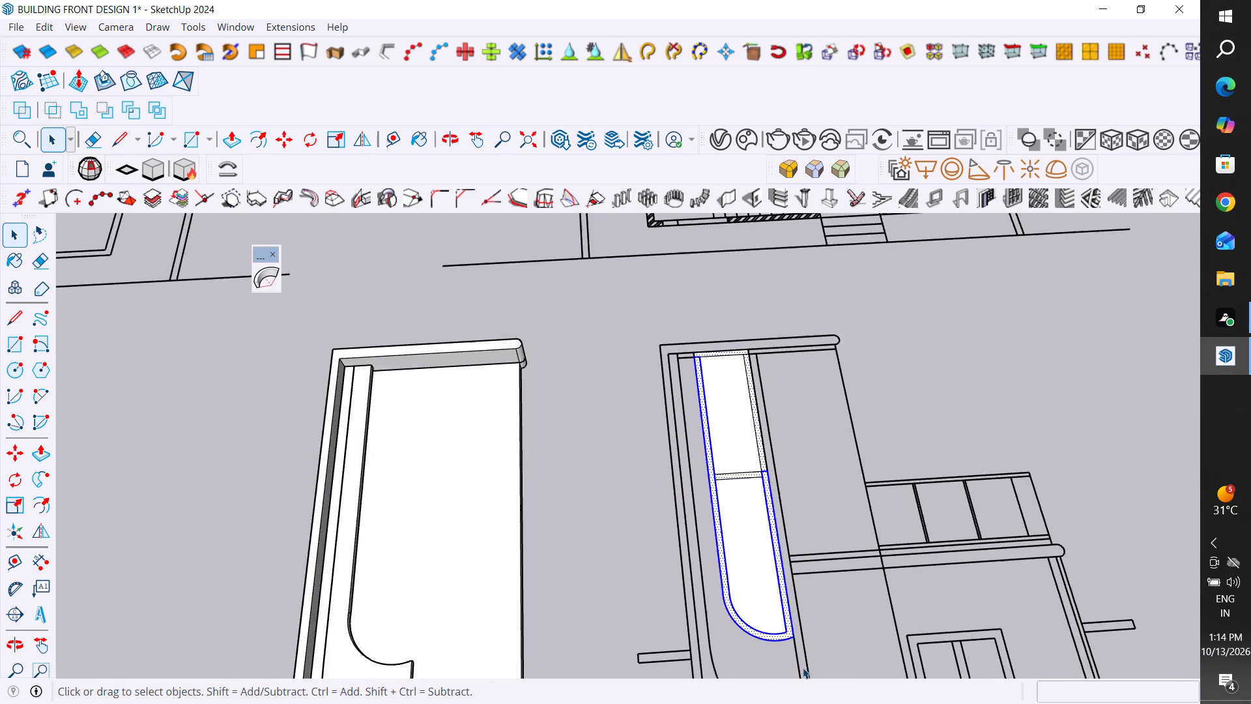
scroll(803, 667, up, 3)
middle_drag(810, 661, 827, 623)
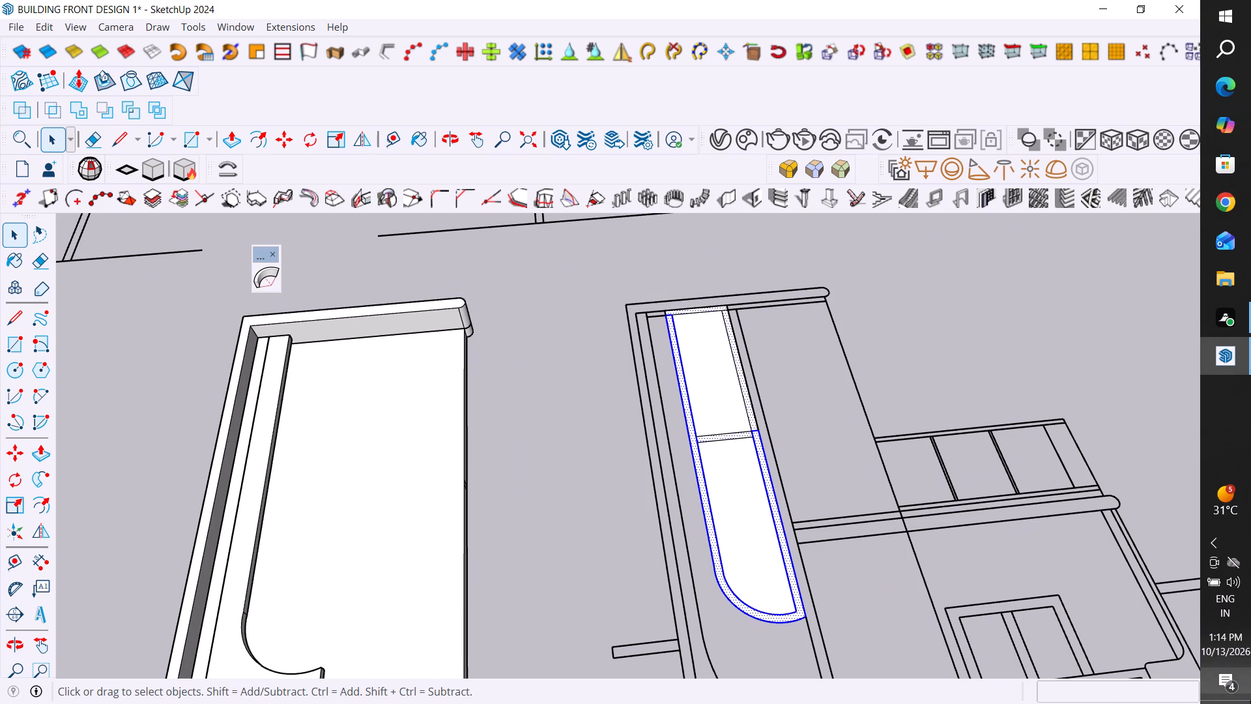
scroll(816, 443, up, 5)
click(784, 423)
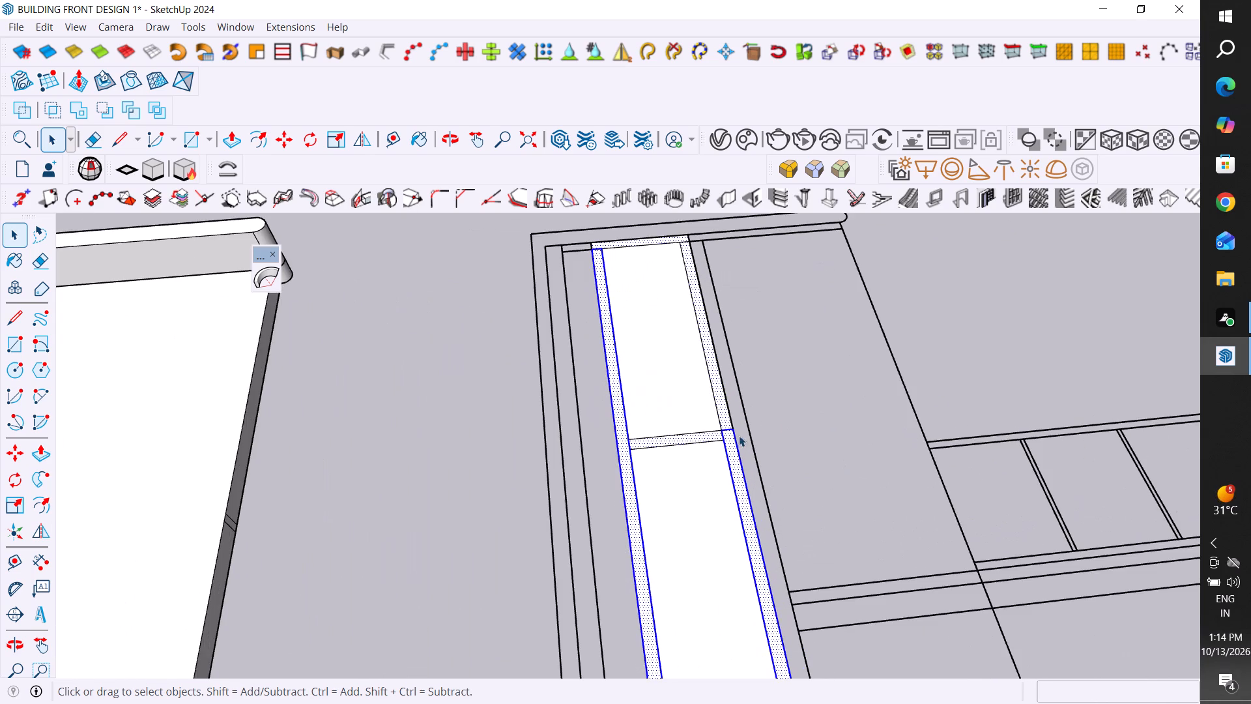
Delete the short edge segments at both ends of the curved window's crossbar, where it joins the side frame strips.
scroll(672, 430, up, 8)
click(764, 422)
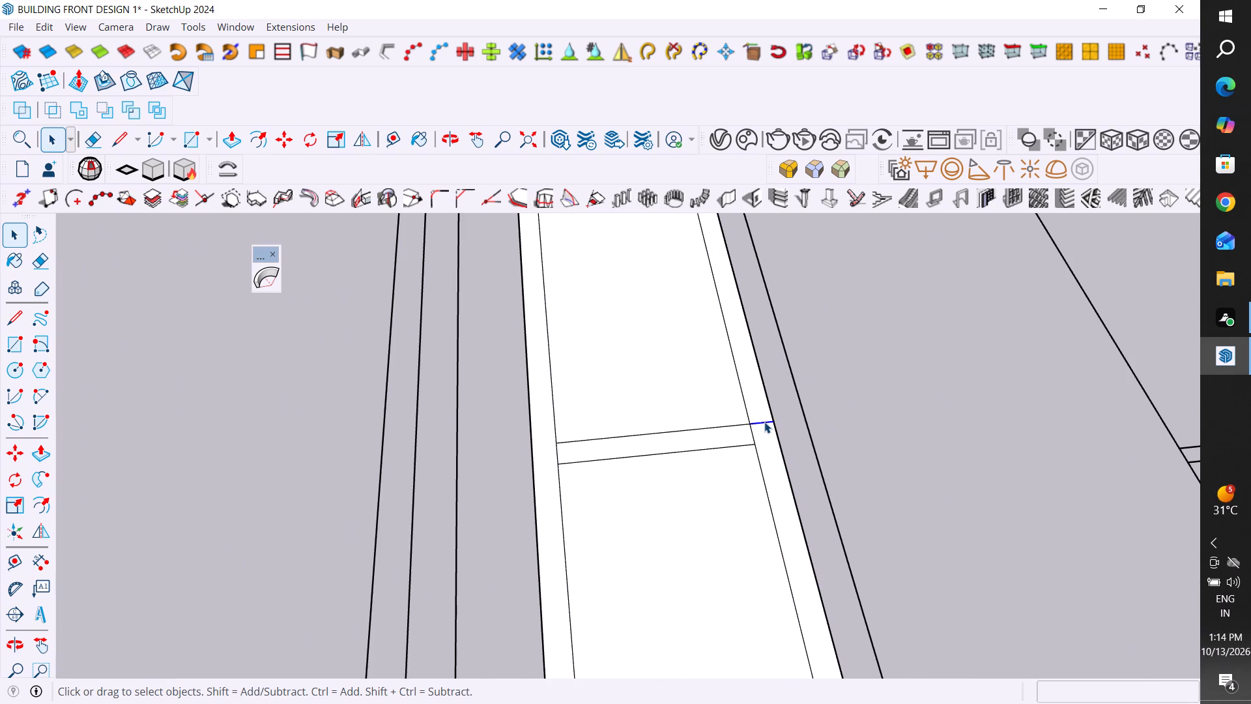
key(Delete)
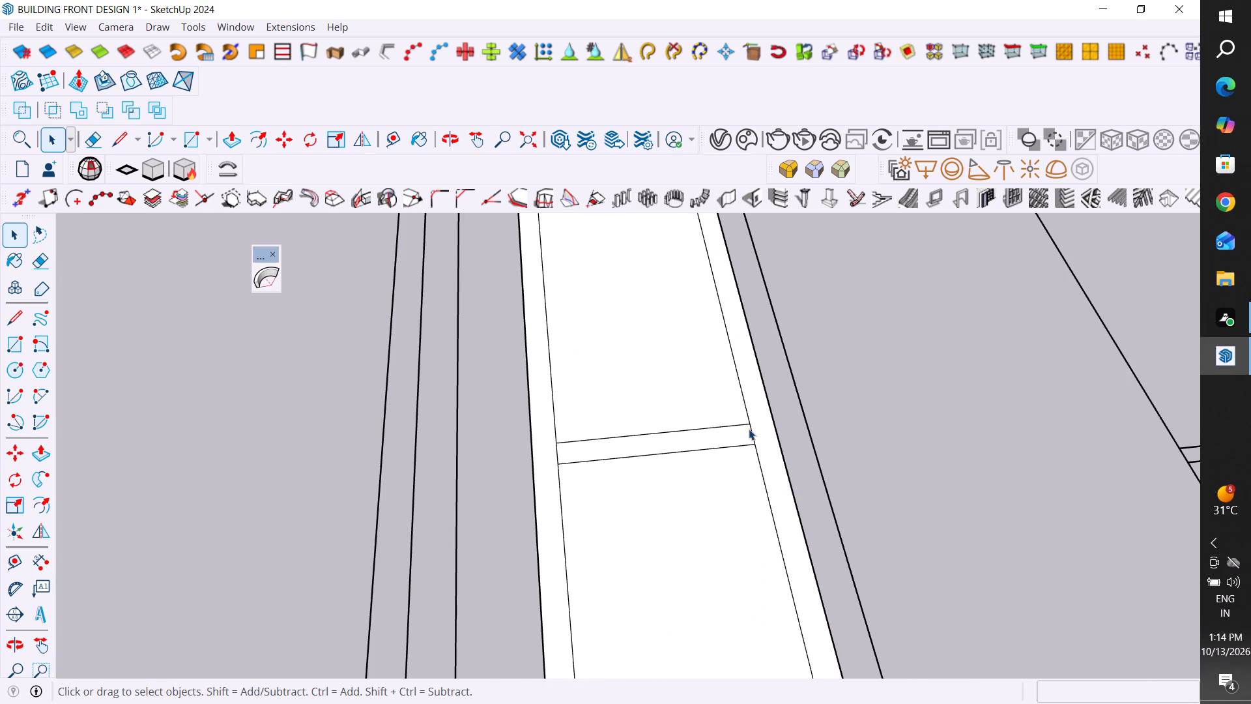
click(751, 433)
key(Delete)
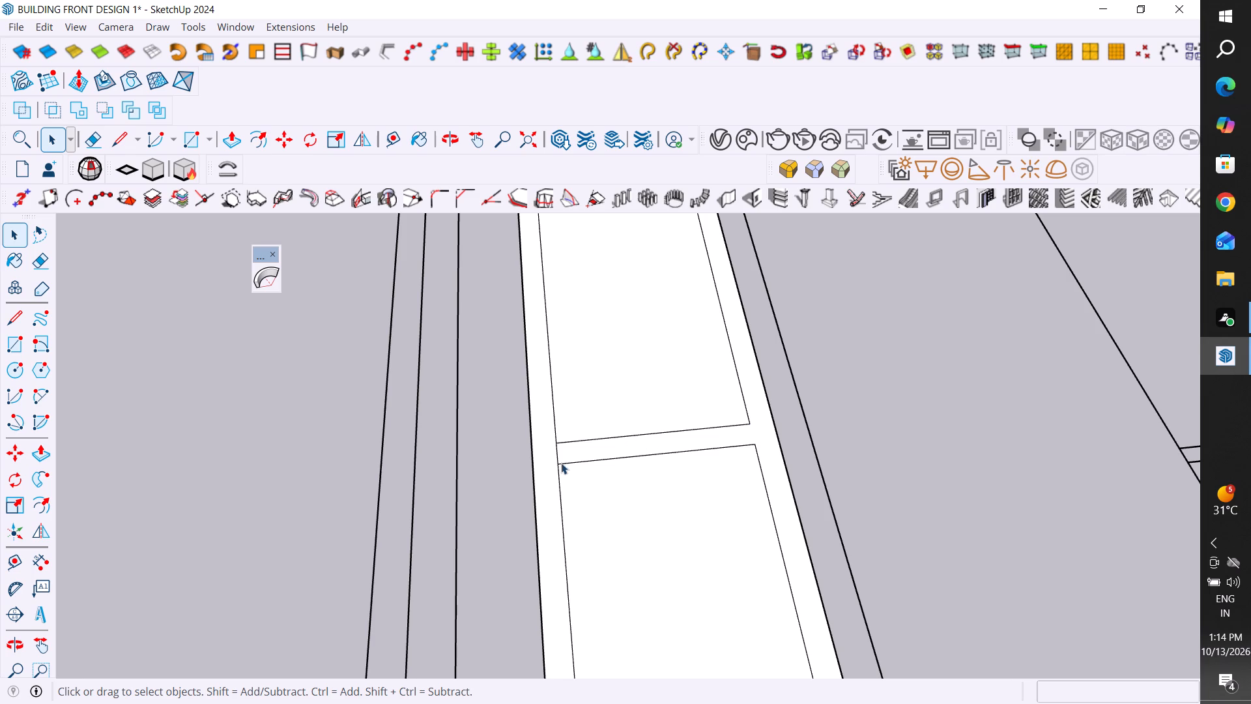
click(556, 458)
key(Delete)
scroll(765, 563, down, 20)
scroll(765, 563, down, 7)
scroll(788, 668, up, 5)
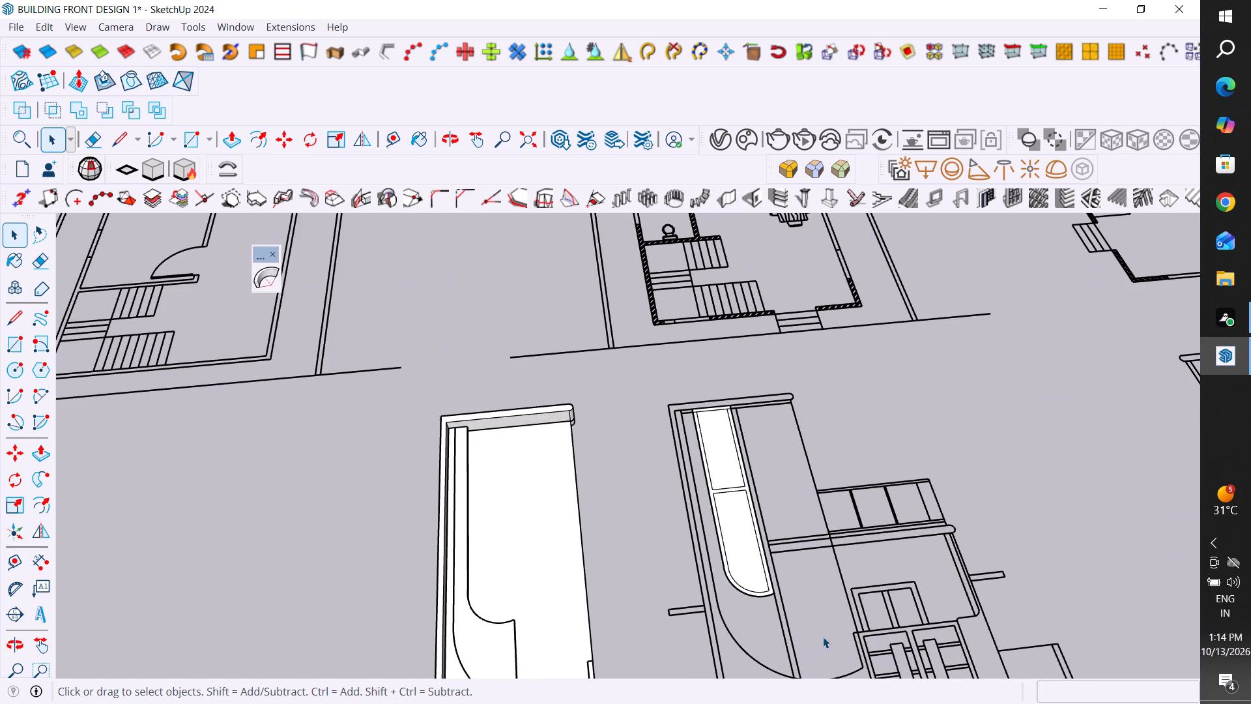
Delete the short edge segments in the two top corners of the curved window's frame.
scroll(745, 462, up, 15)
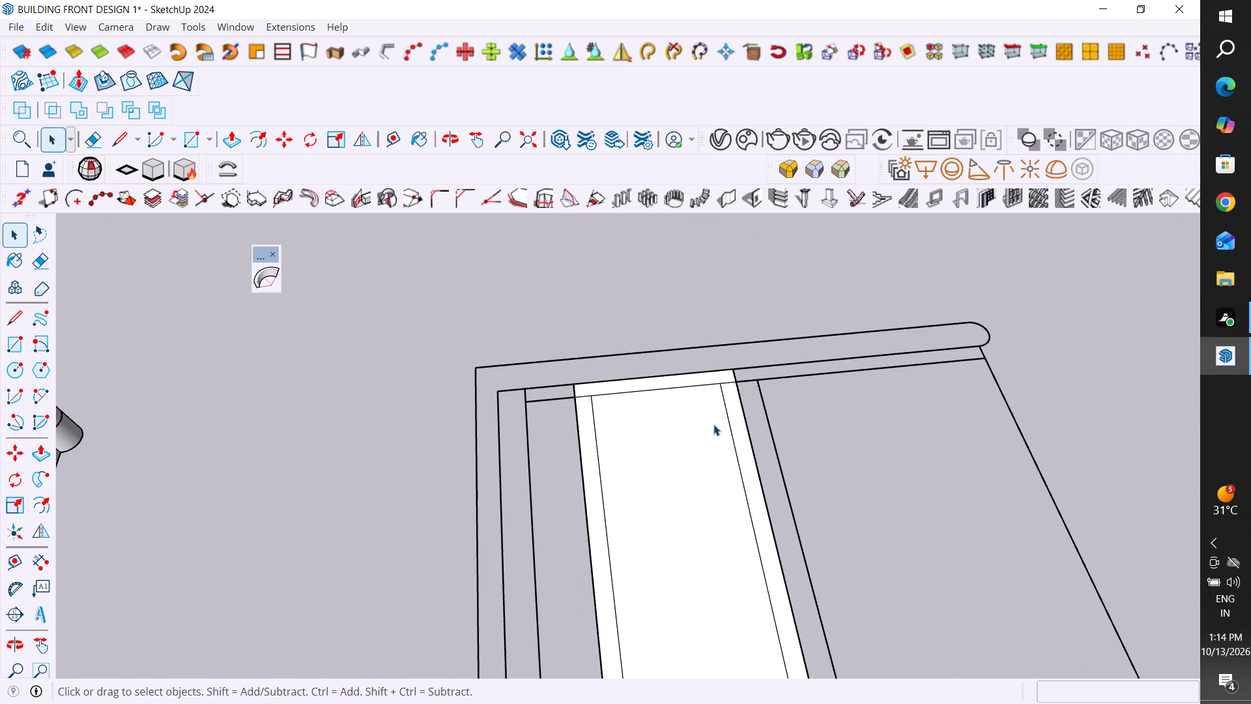
click(730, 383)
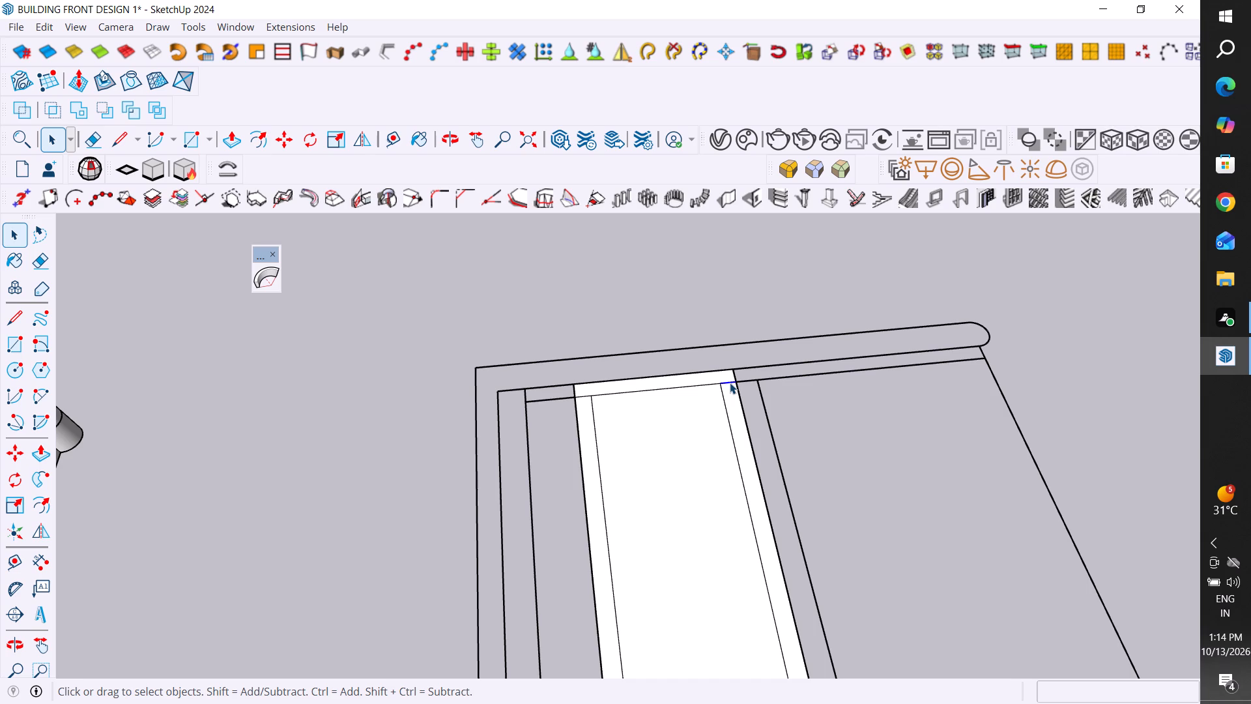
key(Delete)
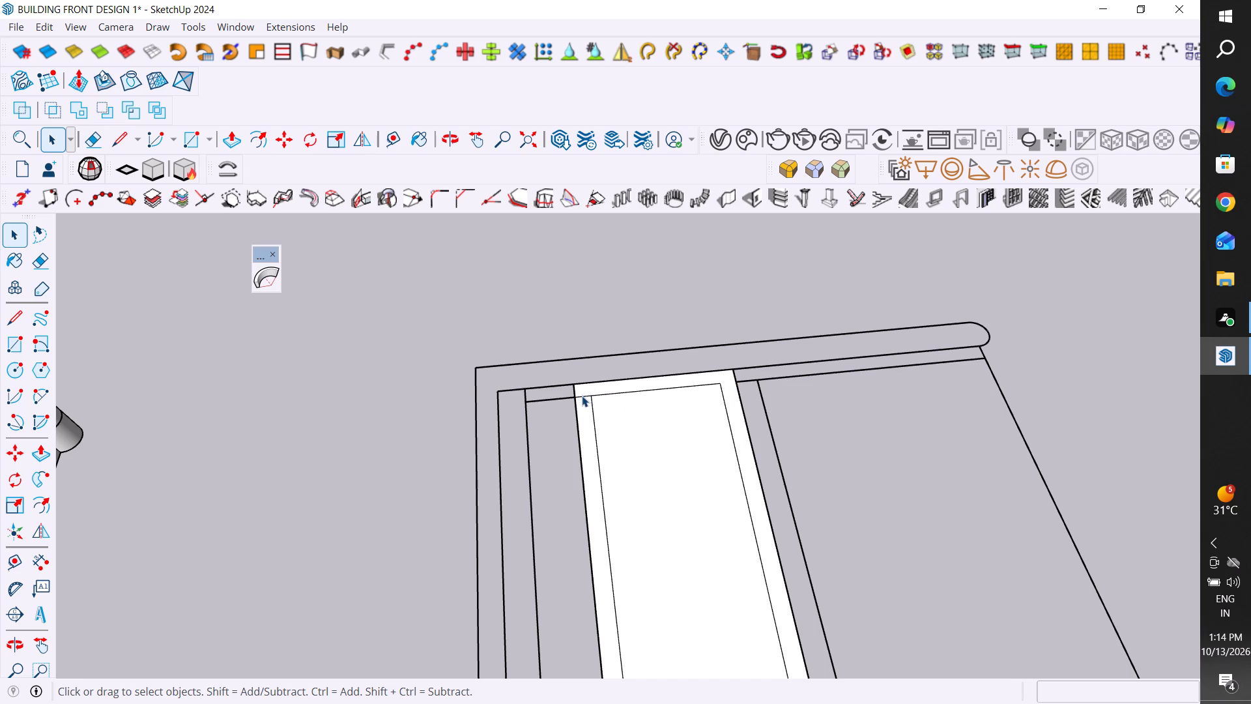
click(582, 396)
key(Delete)
Extrude the curved window's frame face 2" with Push/Pull.
click(582, 396)
scroll(582, 396, down, 8)
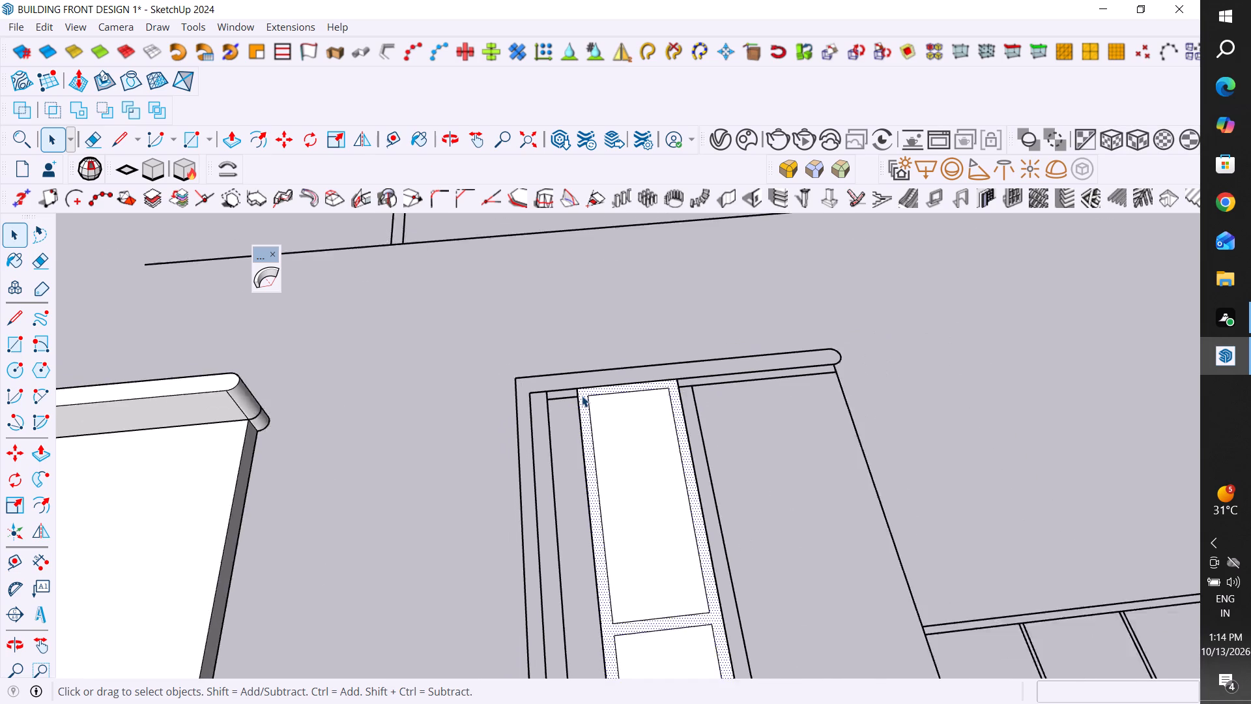
scroll(582, 396, down, 6)
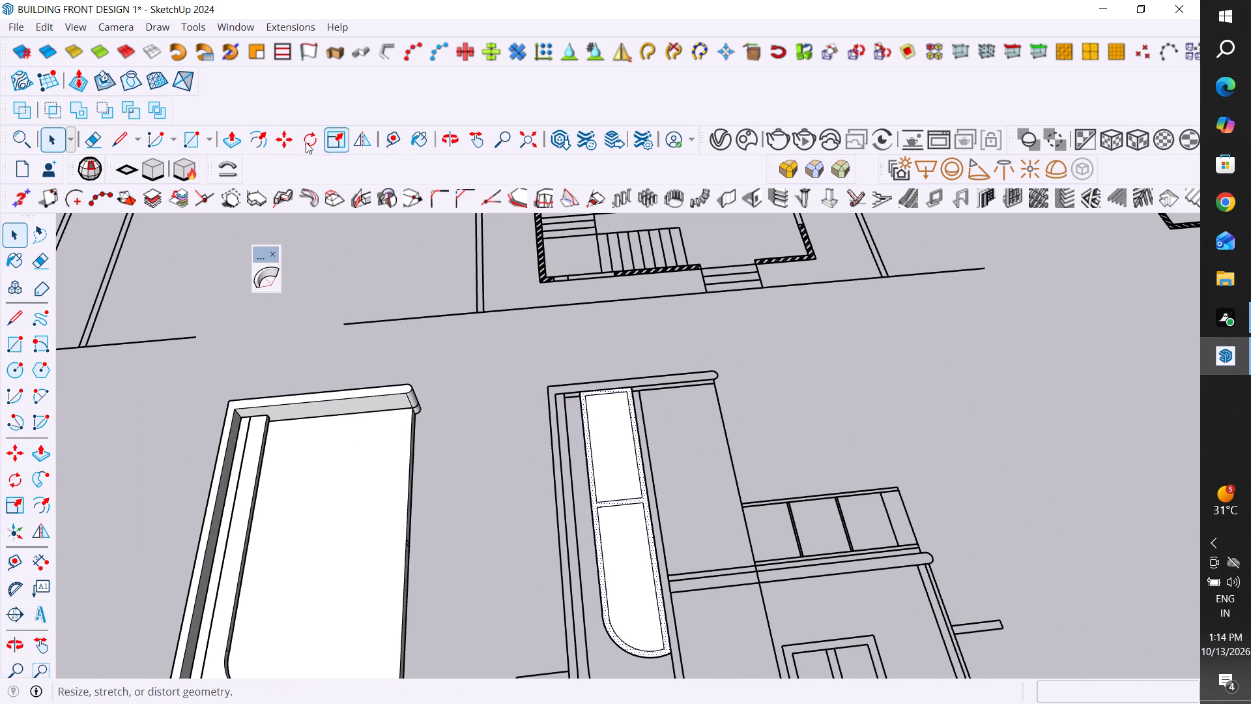
click(233, 134)
scroll(609, 447, down, 6)
scroll(683, 611, up, 3)
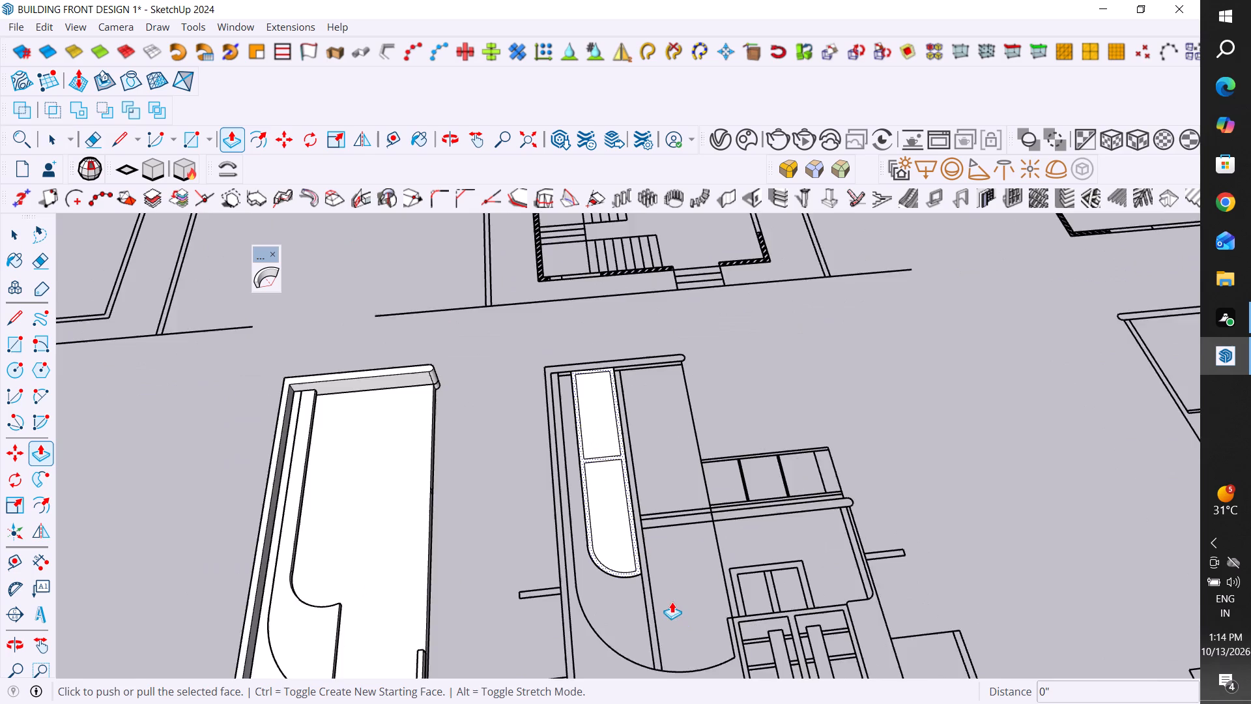
scroll(672, 602, up, 12)
middle_drag(621, 565, 624, 484)
scroll(620, 550, up, 1)
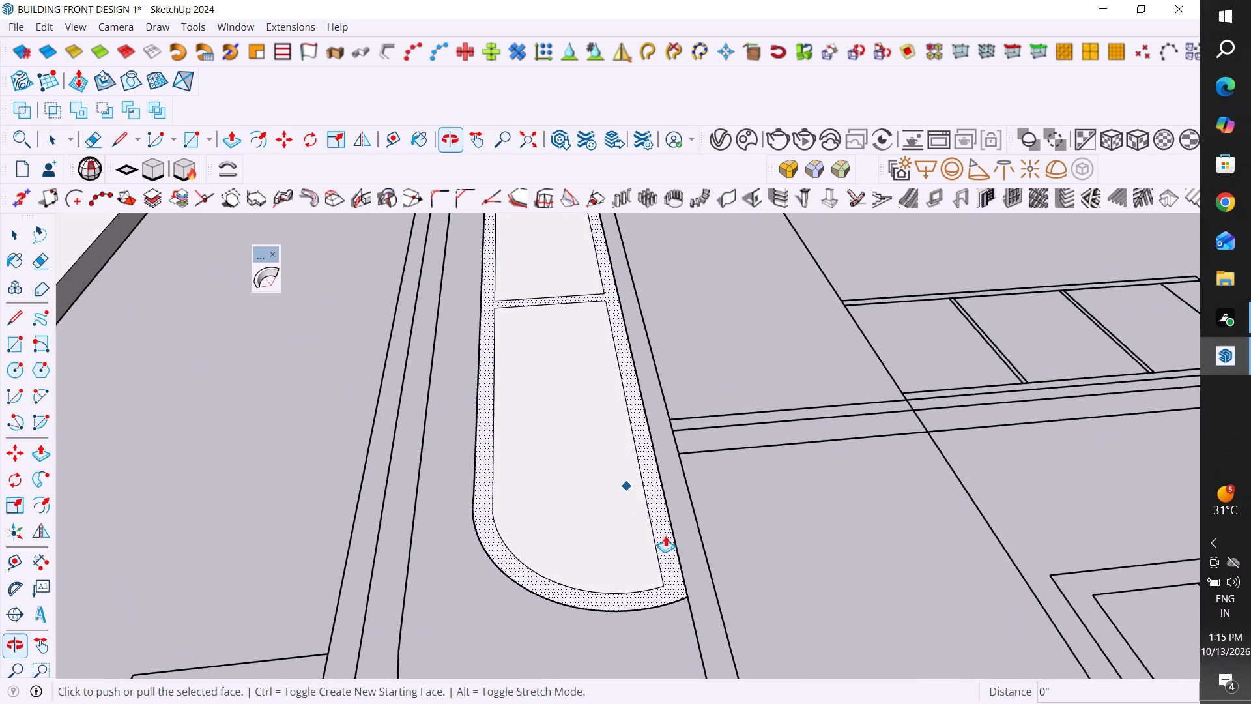
click(674, 576)
click(674, 567)
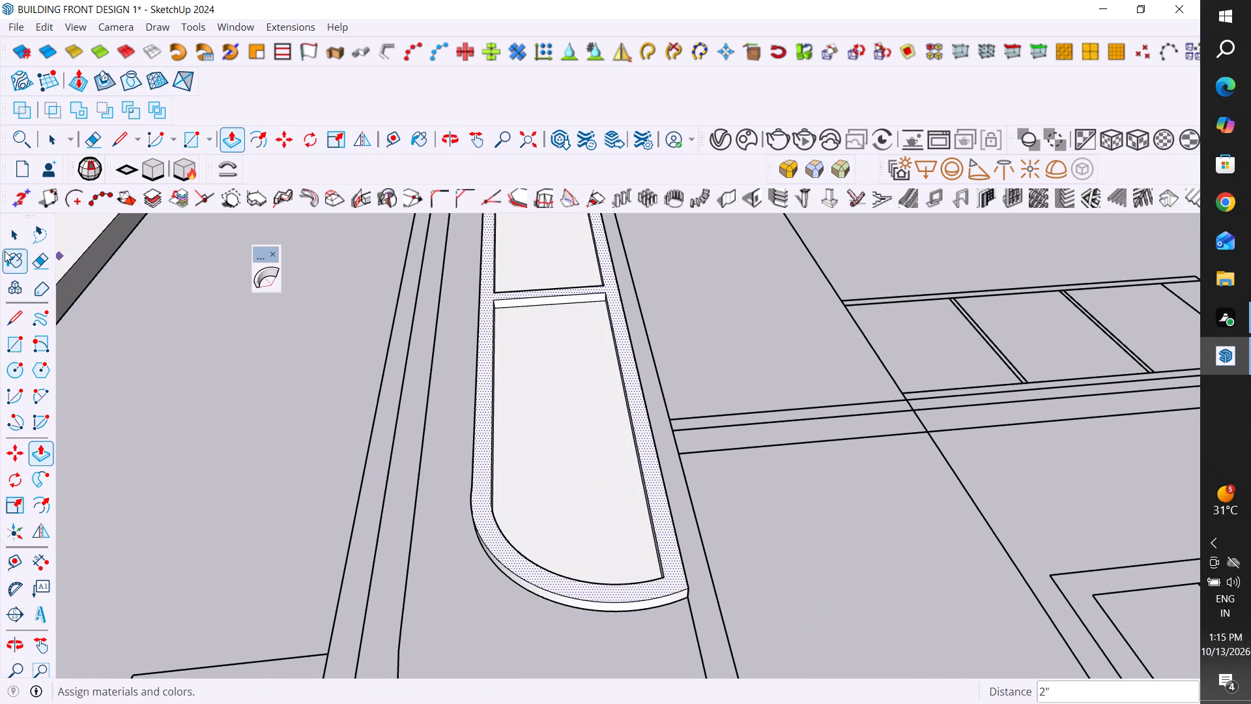
Copy the lower, curved pane face inside the window frame to the clipboard.
click(14, 231)
click(585, 388)
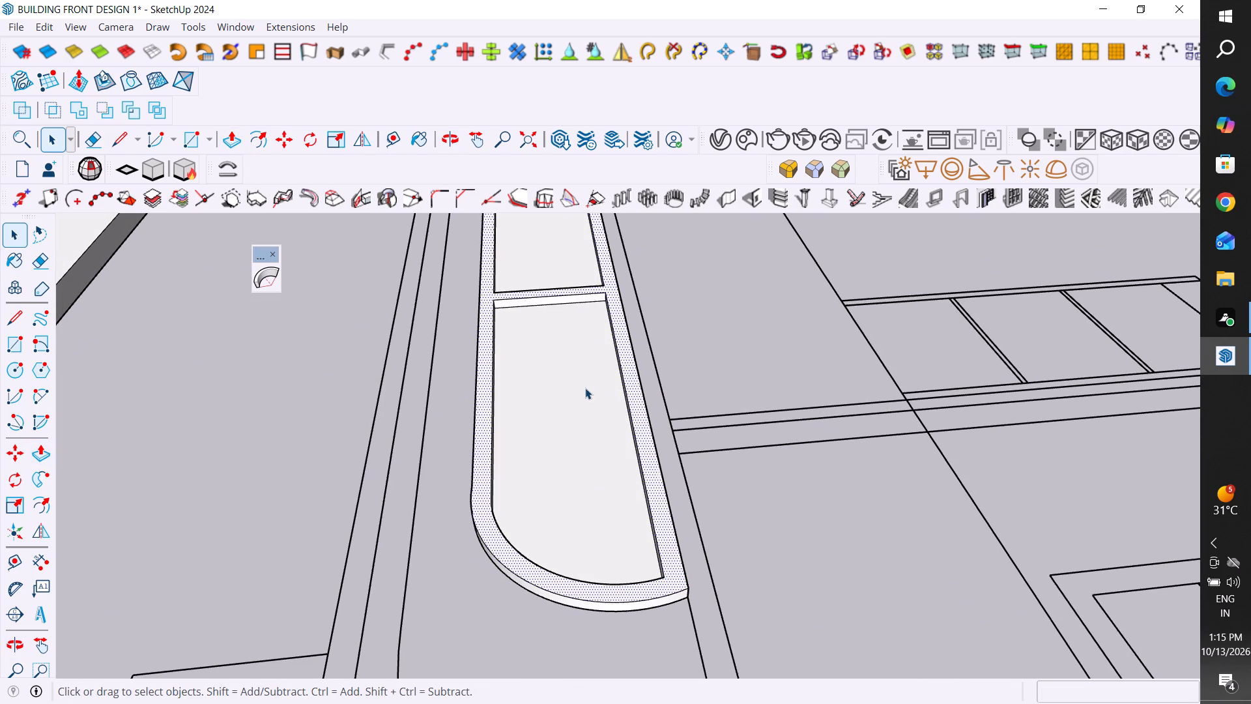
triple_click(661, 508)
click(661, 510)
click(661, 510)
click(736, 501)
click(603, 463)
middle_drag(840, 548, 839, 602)
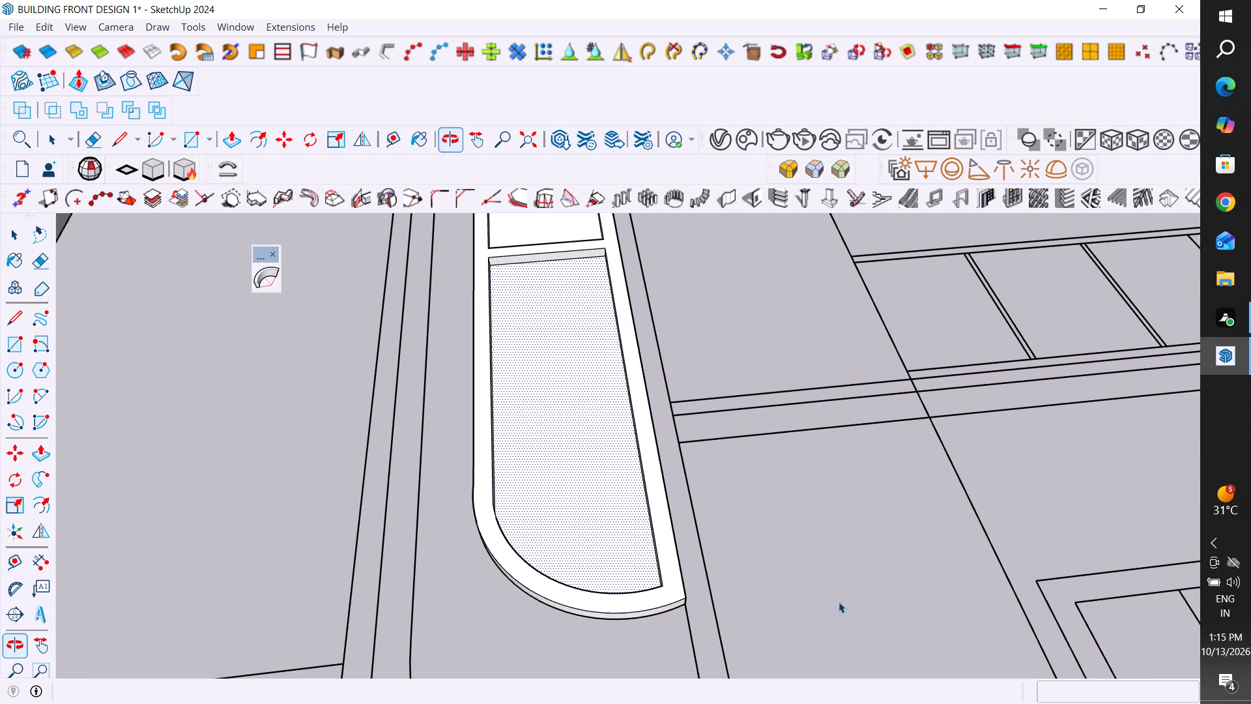
middle_drag(766, 566, 754, 597)
scroll(611, 585, down, 4)
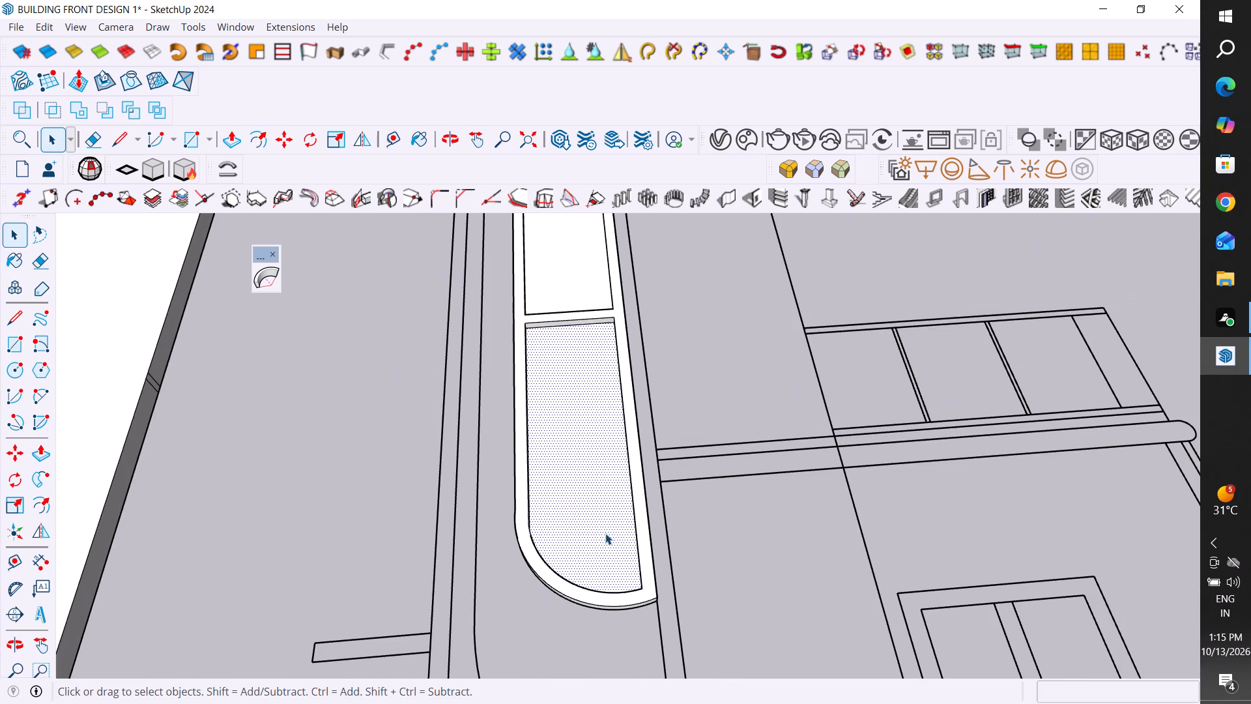
click(603, 527)
key(ctrl+c)
ctrl+scroll(603, 527, down, 6)
Delete the lower, curved pane face from inside the window frame.
click(568, 368)
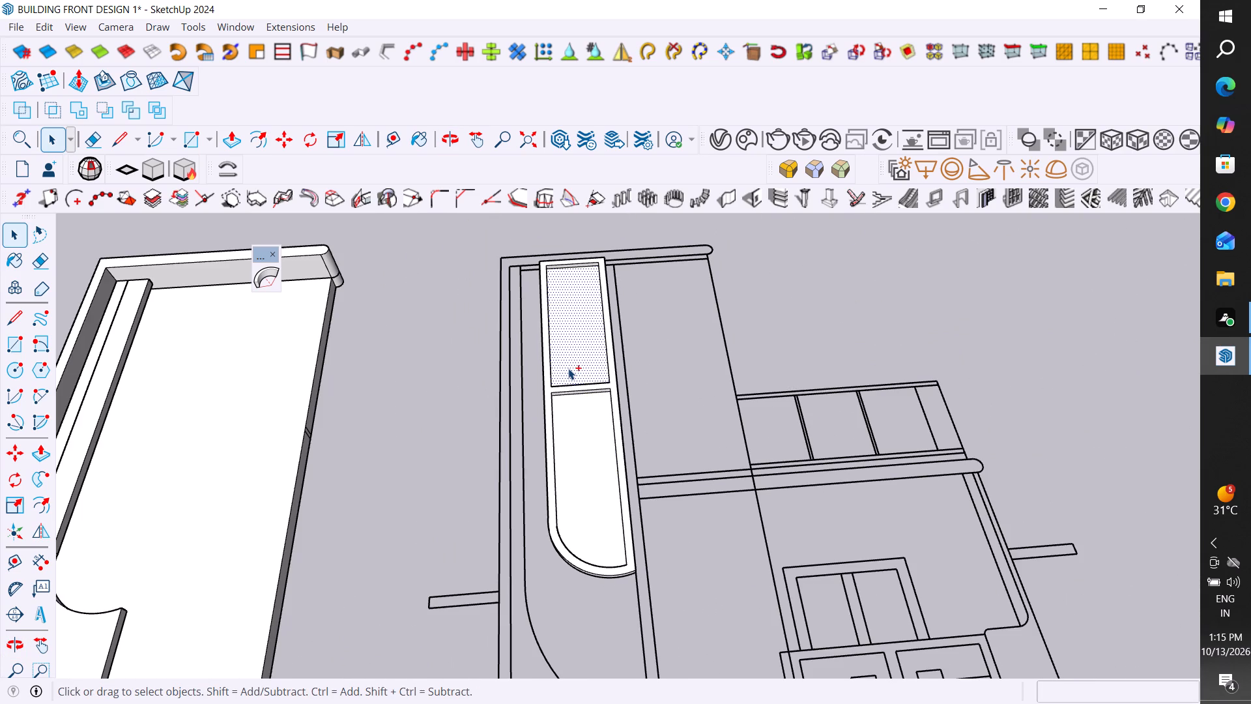
click(593, 471)
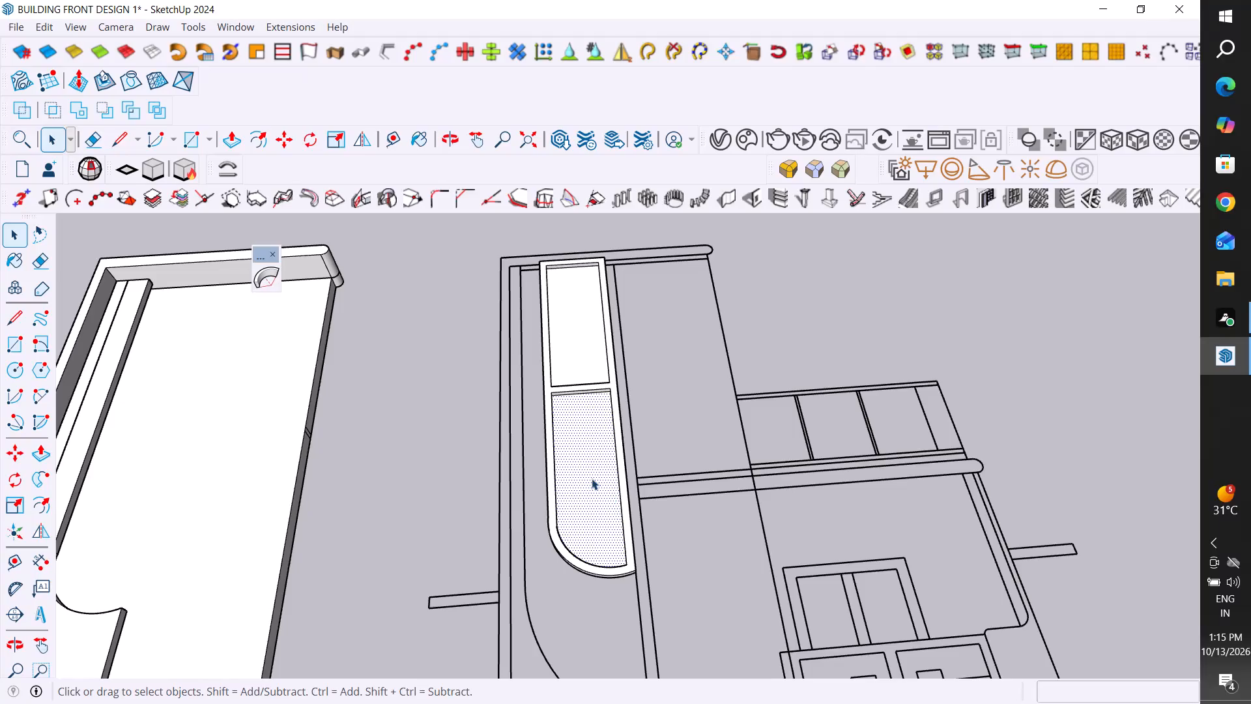
key(Delete)
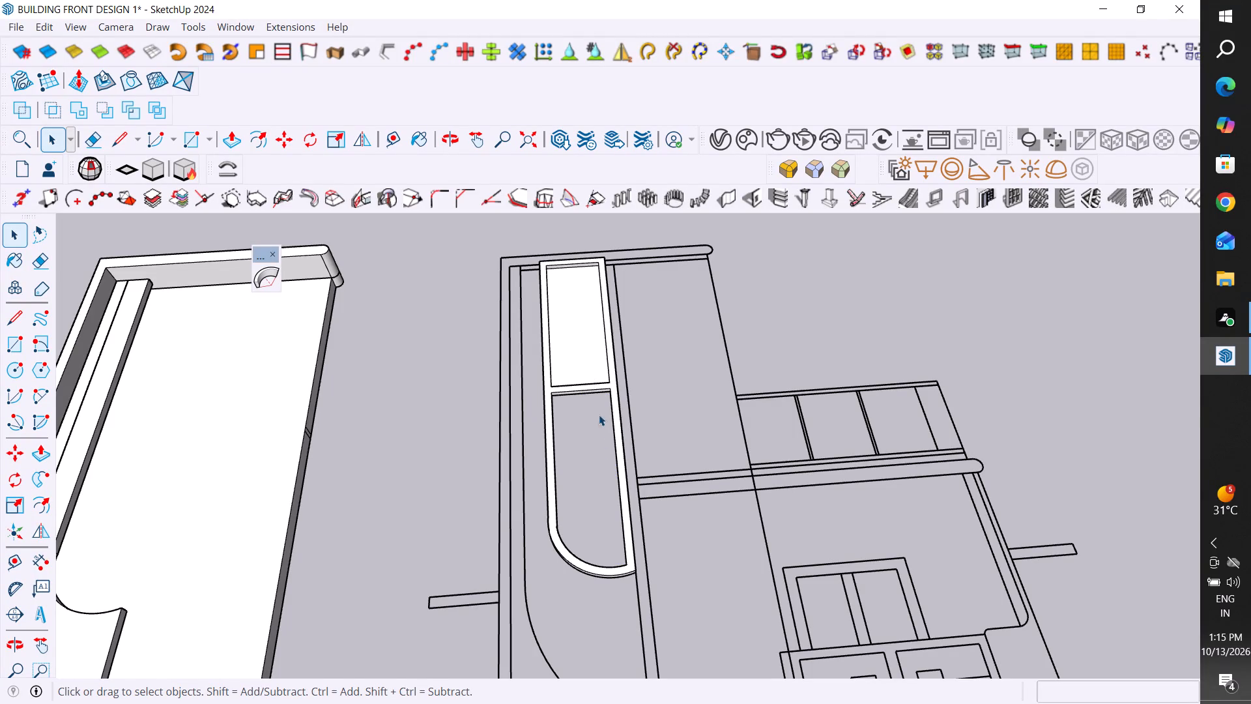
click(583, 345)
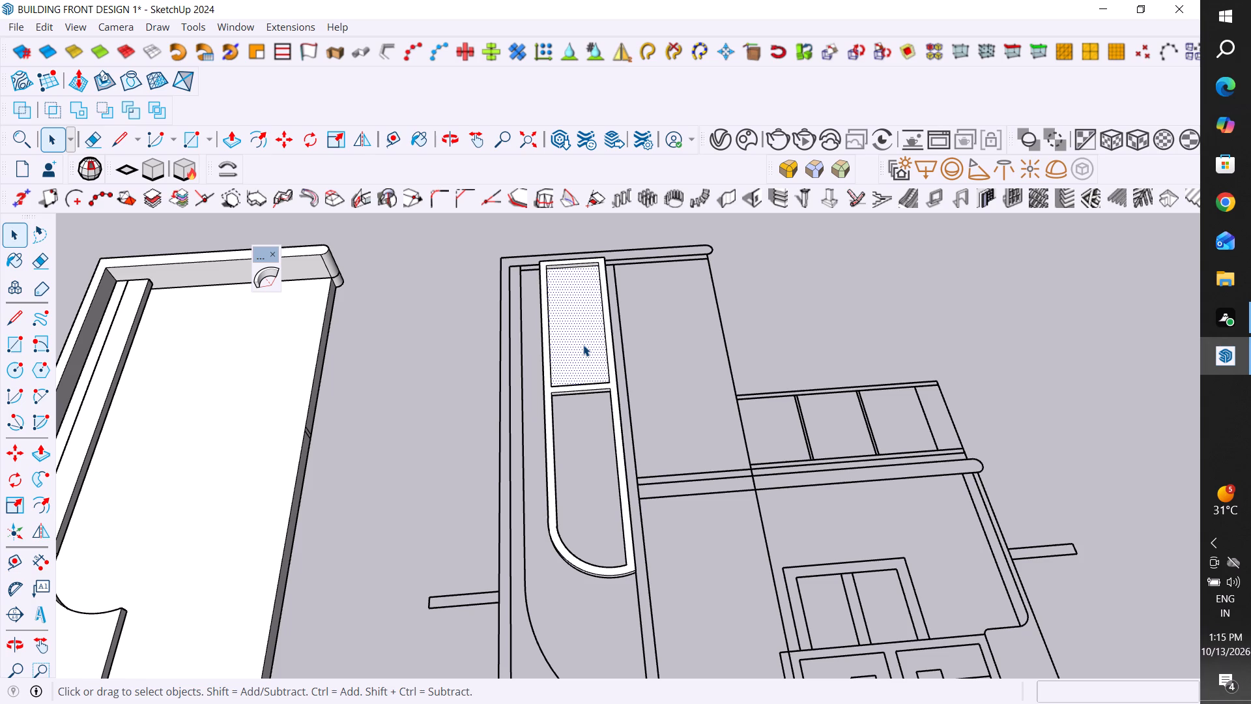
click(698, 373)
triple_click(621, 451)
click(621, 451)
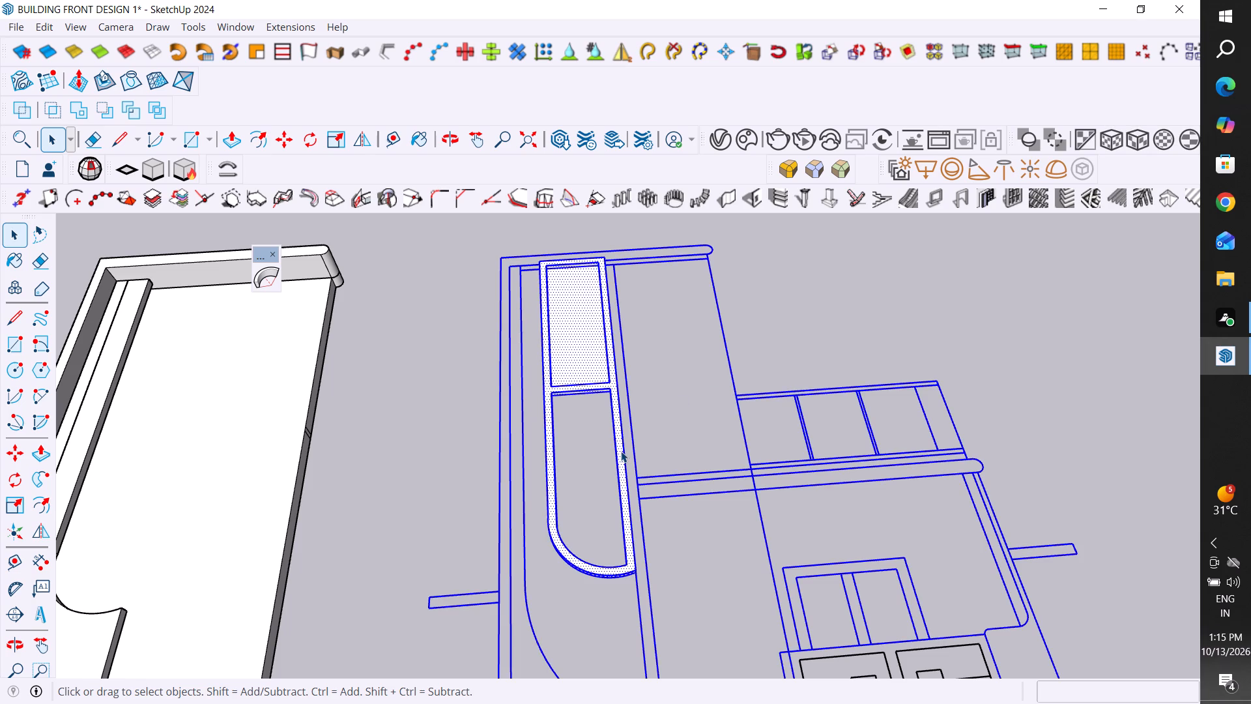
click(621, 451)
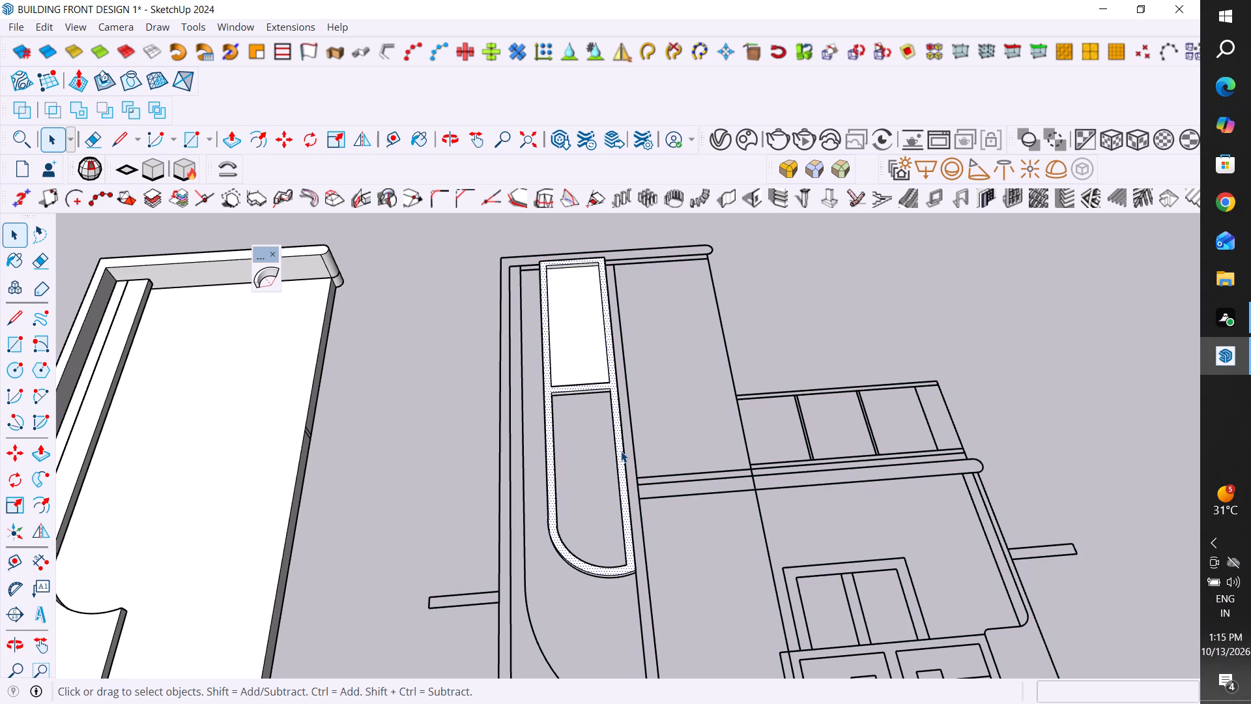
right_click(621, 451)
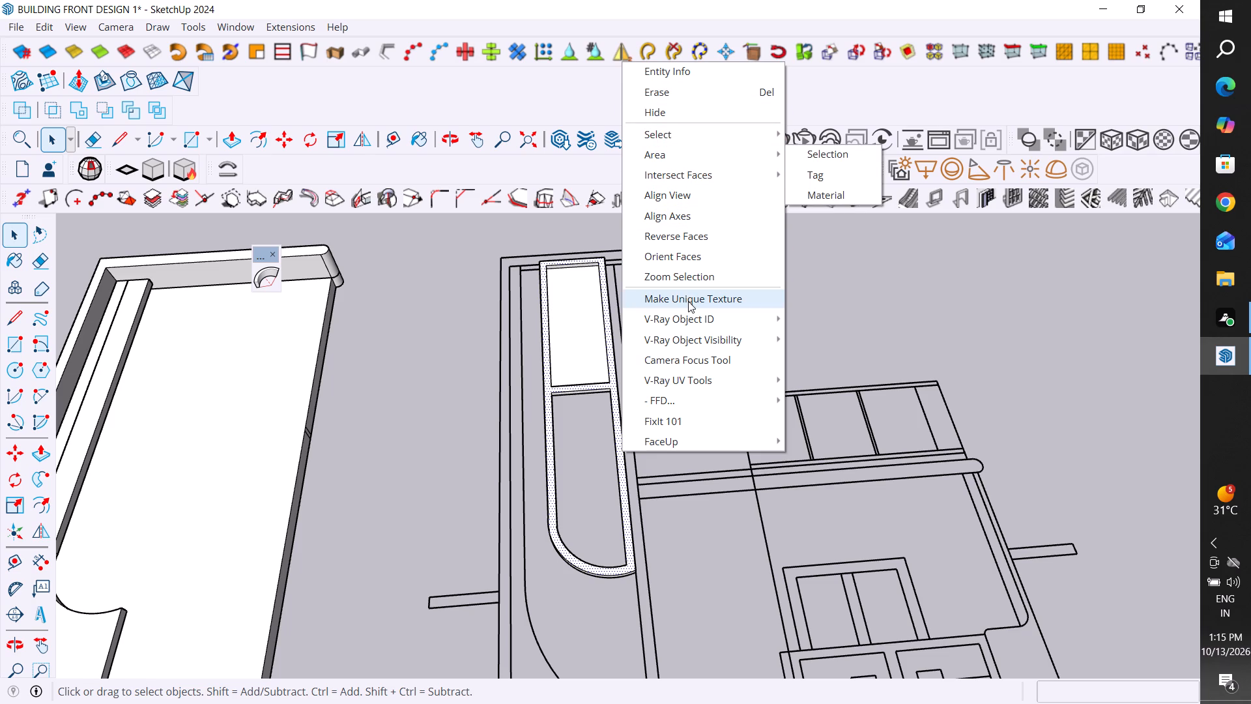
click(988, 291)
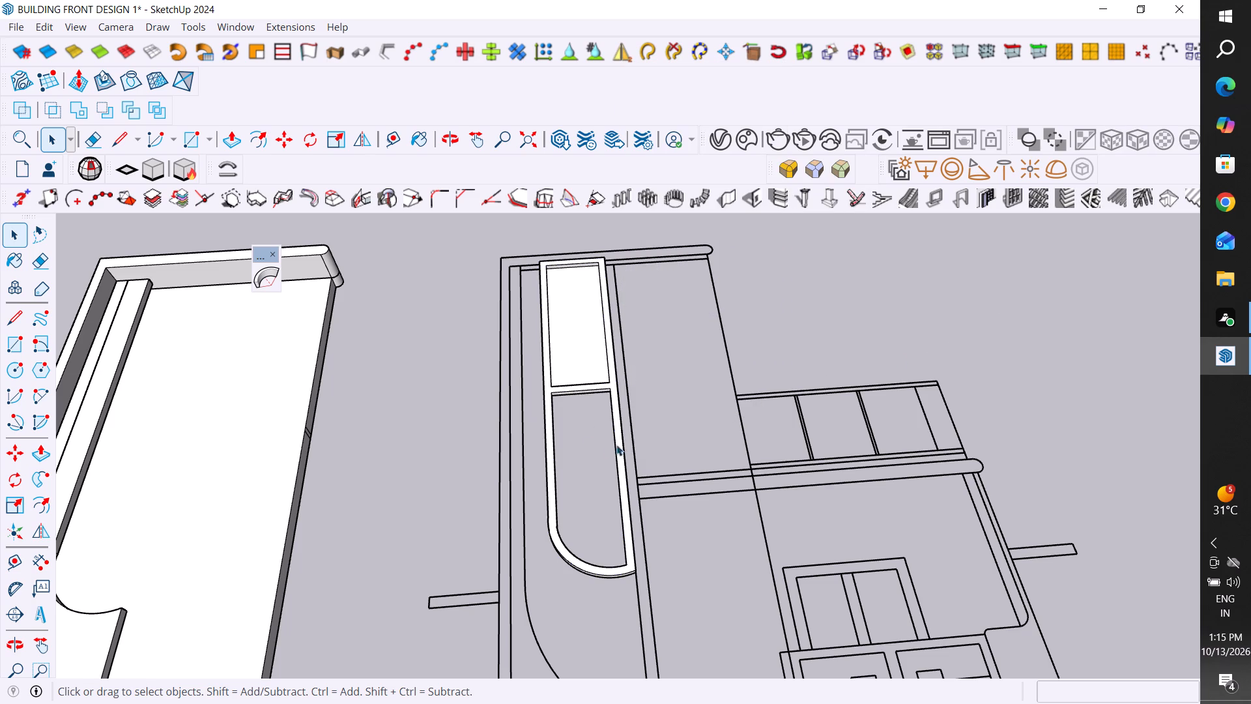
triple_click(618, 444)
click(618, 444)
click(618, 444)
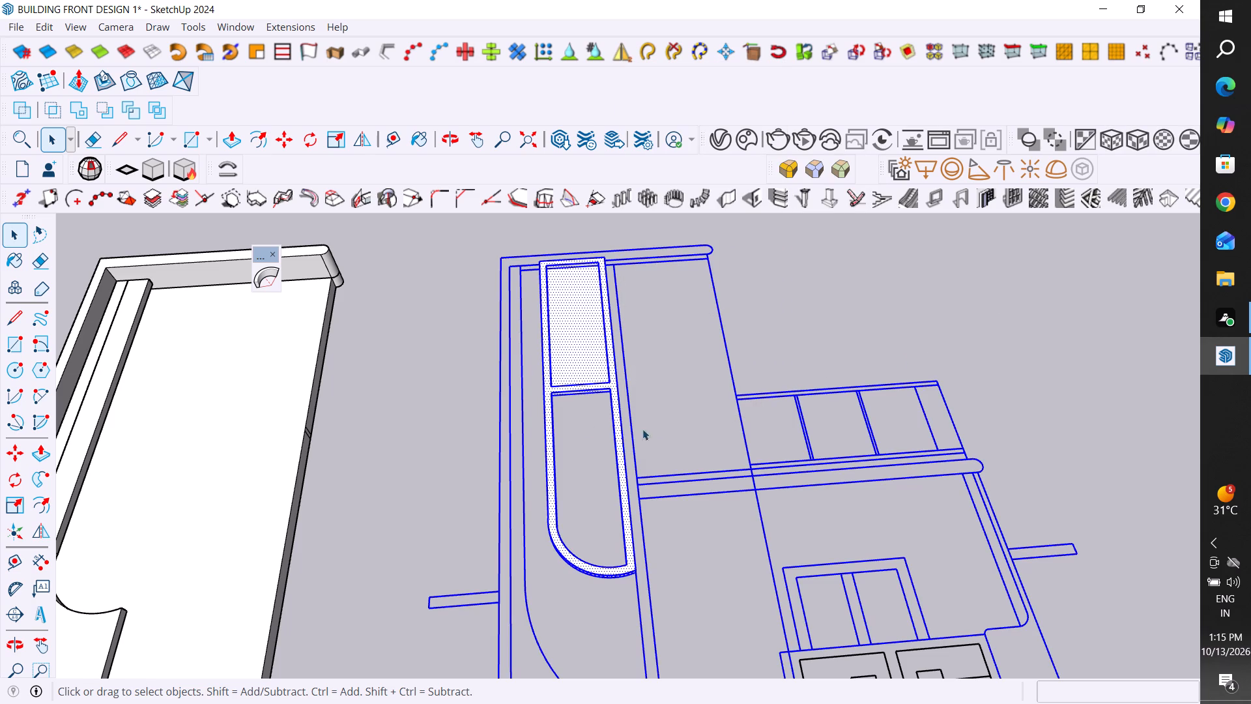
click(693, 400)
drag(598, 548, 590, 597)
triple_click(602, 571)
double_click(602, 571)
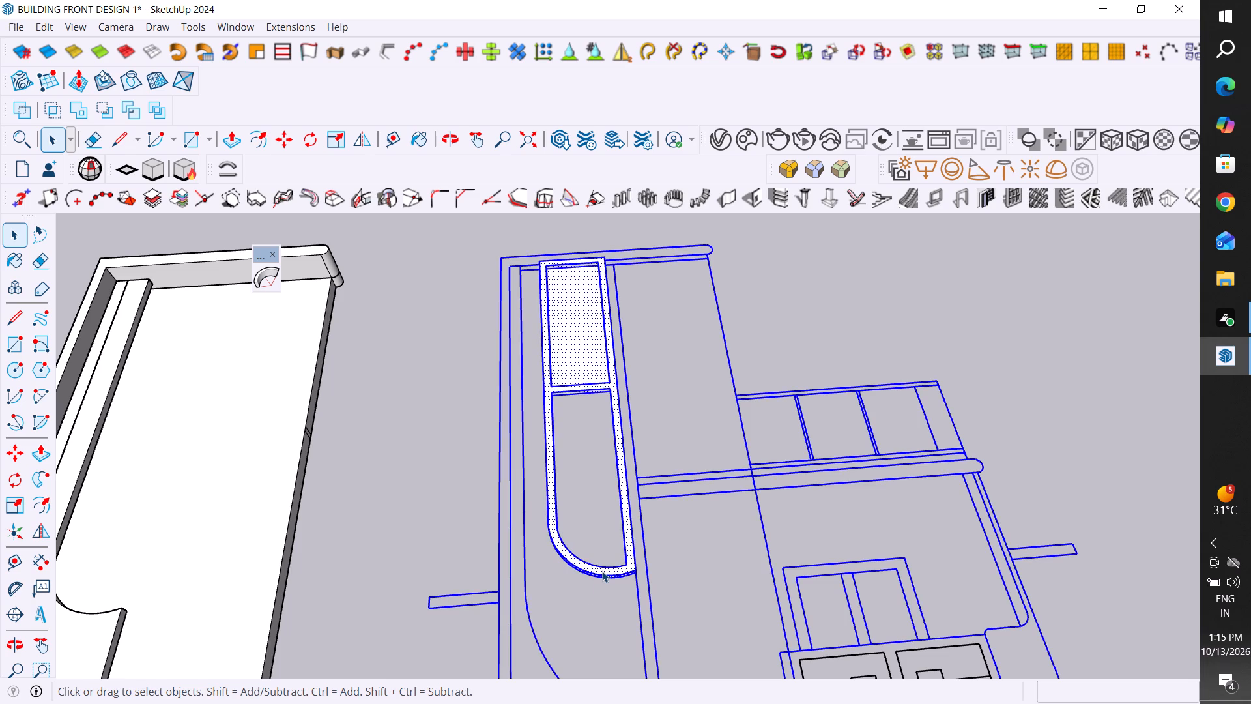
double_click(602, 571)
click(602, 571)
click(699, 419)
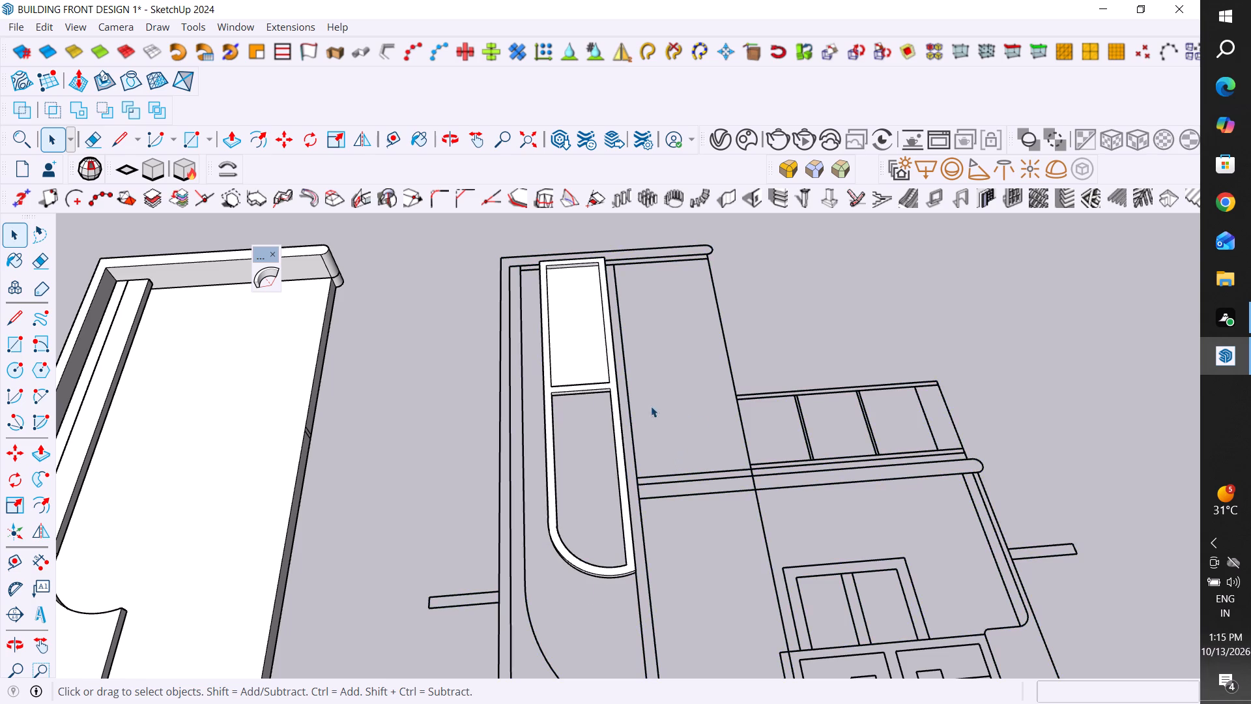
Make a group of the curved window frame's front face together with its bounding edges.
scroll(587, 389, up, 9)
click(593, 391)
double_click(600, 383)
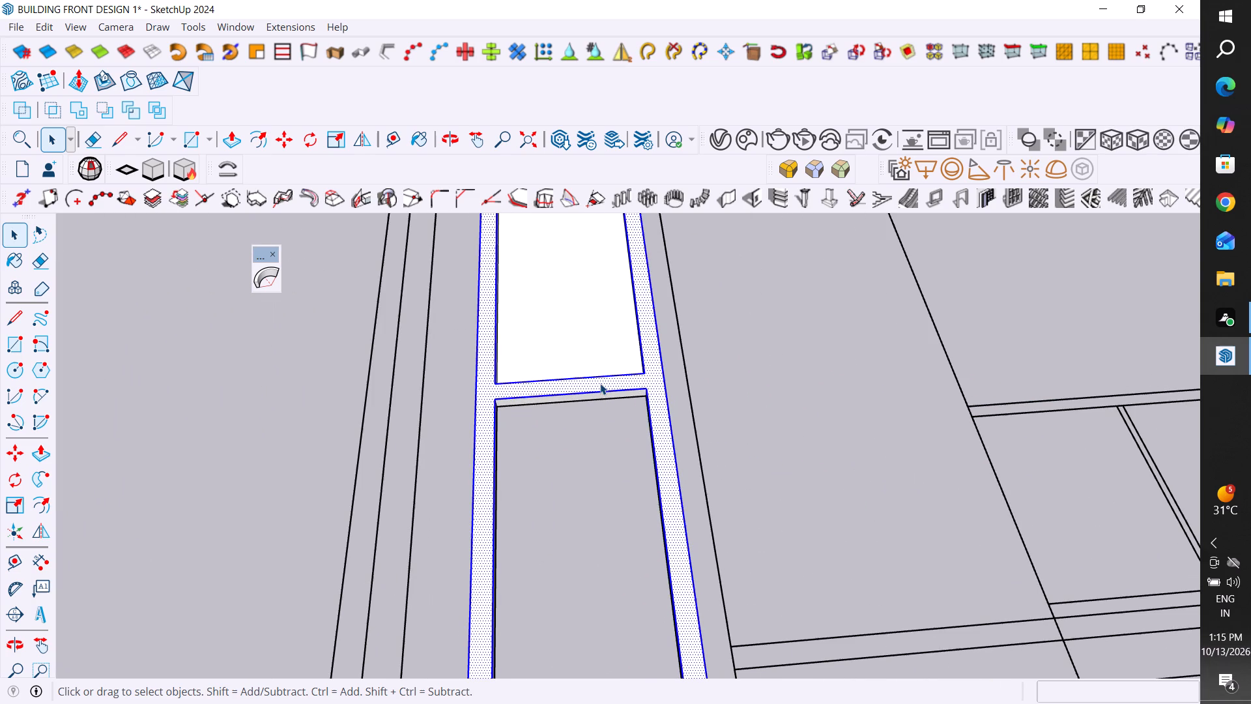
right_click(600, 383)
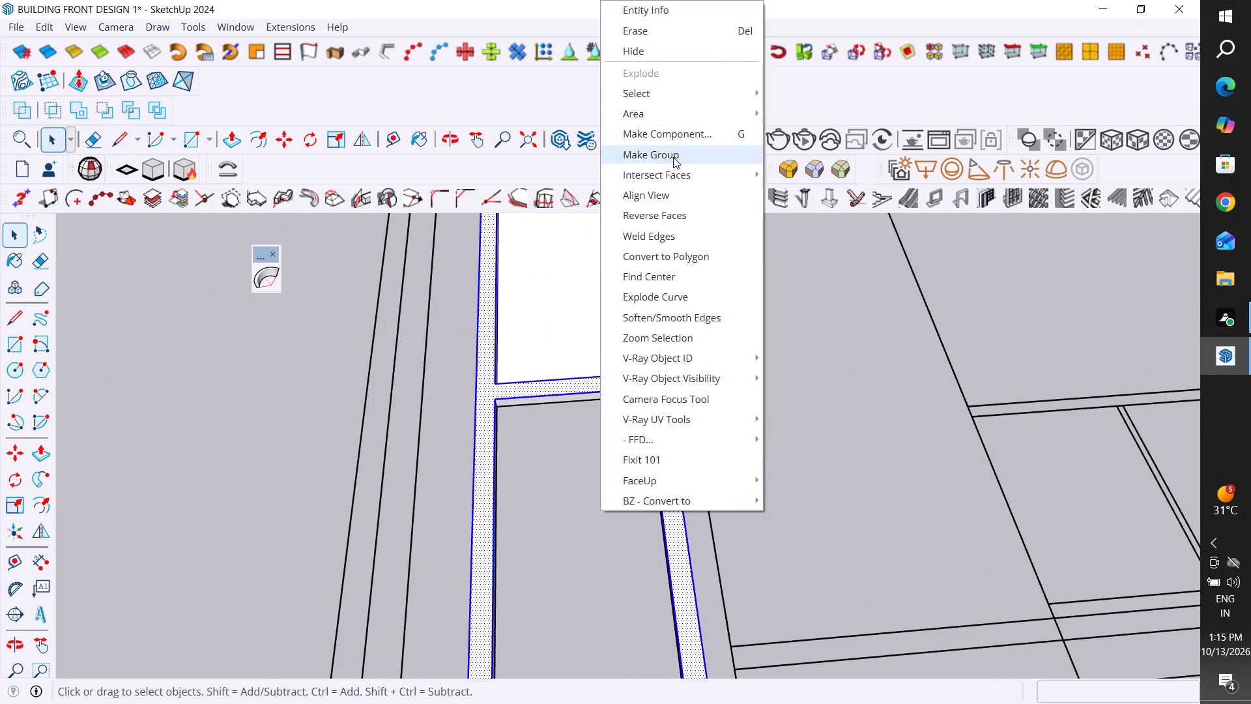
click(673, 157)
Delete the upper rectangular pane face inside the window frame.
click(544, 302)
scroll(543, 302, down, 8)
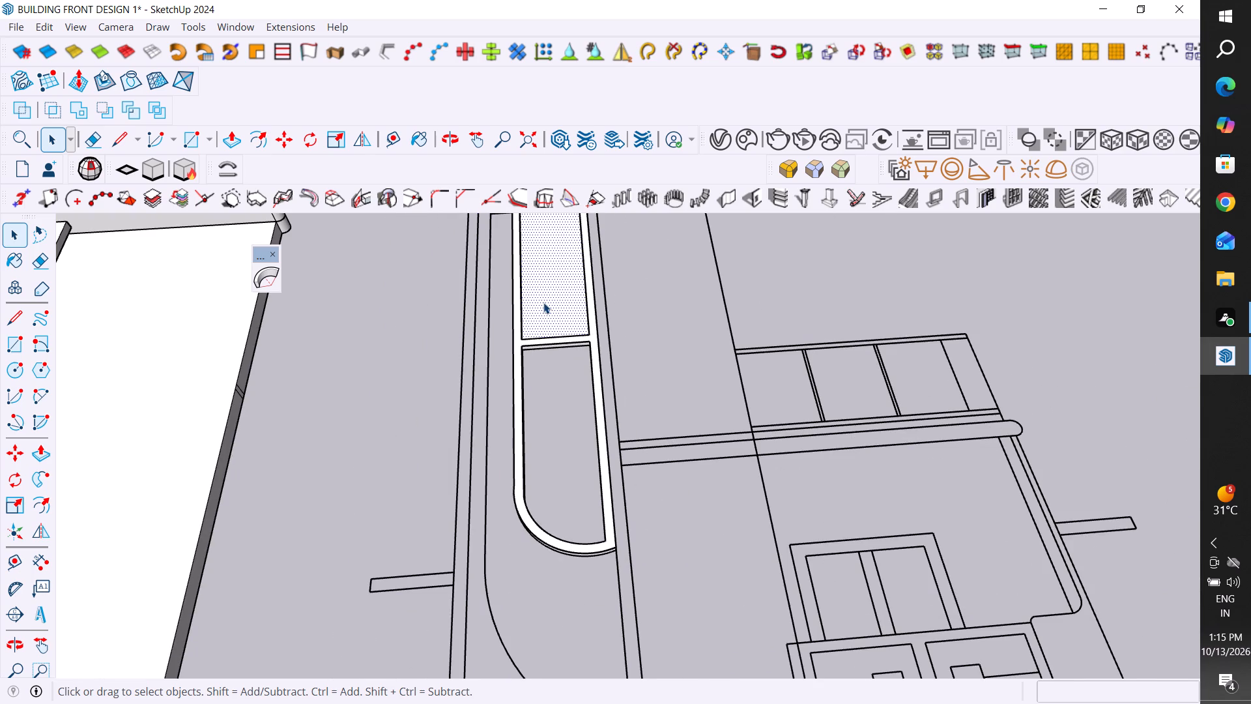
key(Delete)
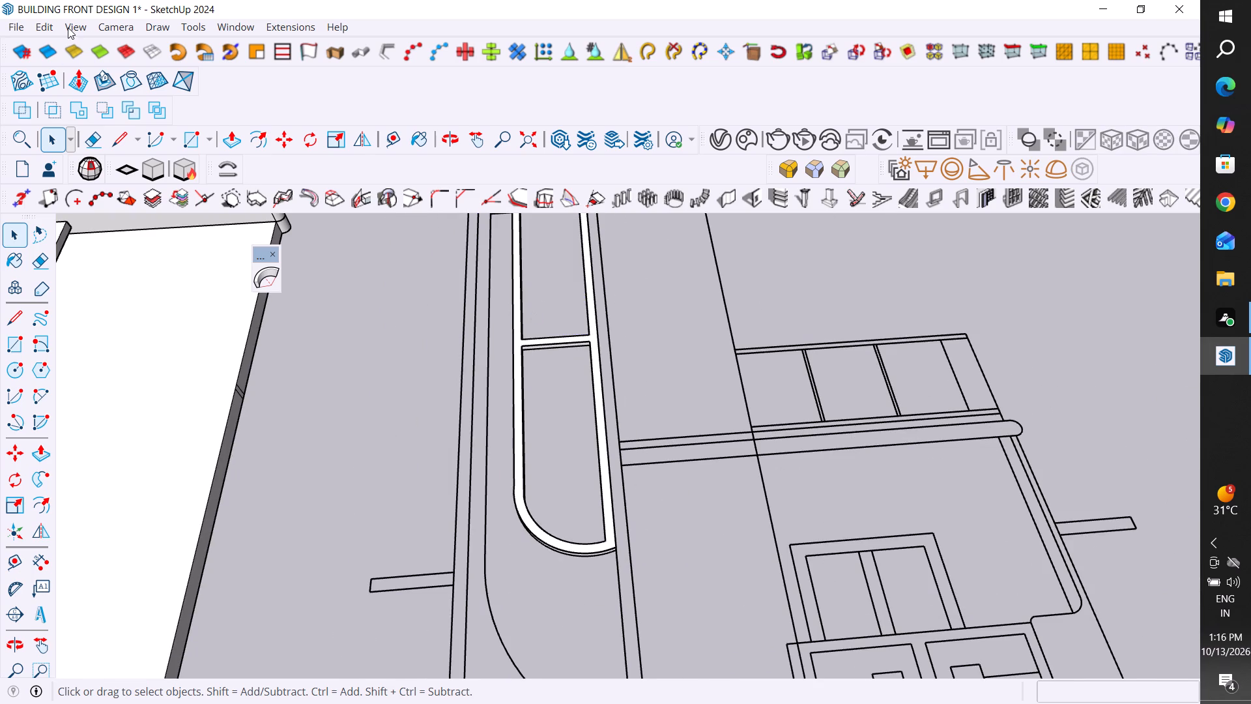
Paste the copied pane geometry in place in the window frame.
click(48, 25)
click(105, 150)
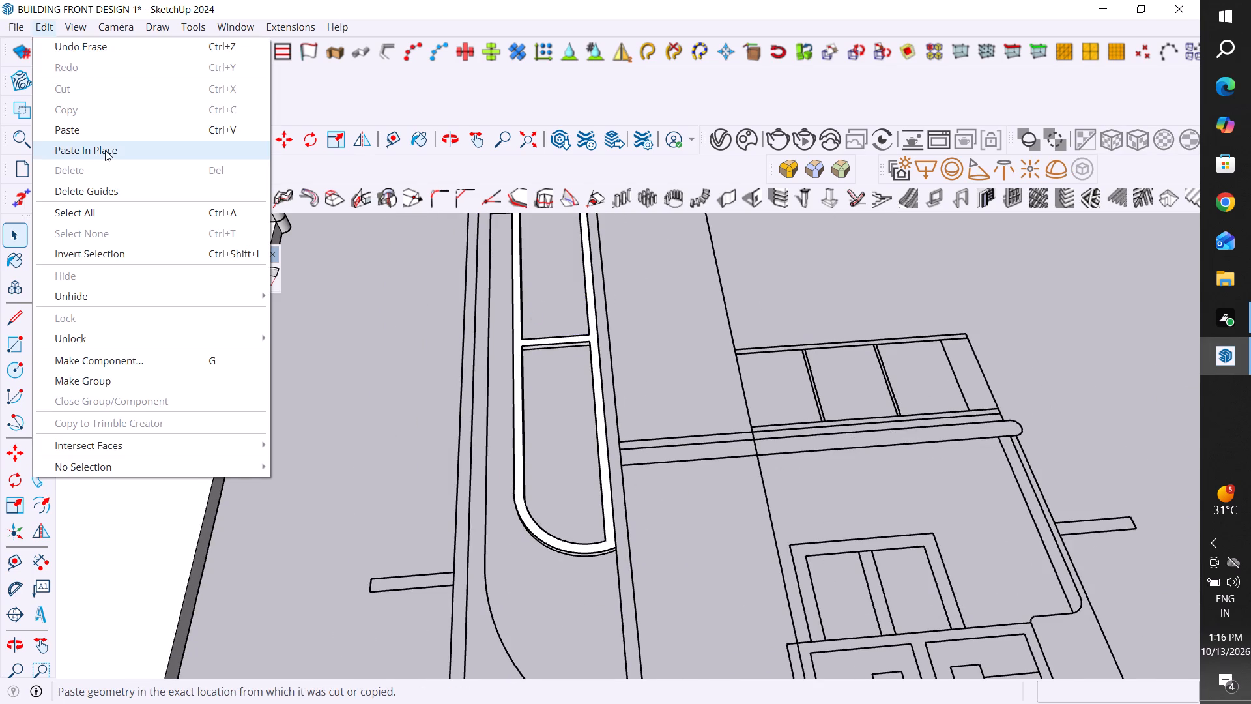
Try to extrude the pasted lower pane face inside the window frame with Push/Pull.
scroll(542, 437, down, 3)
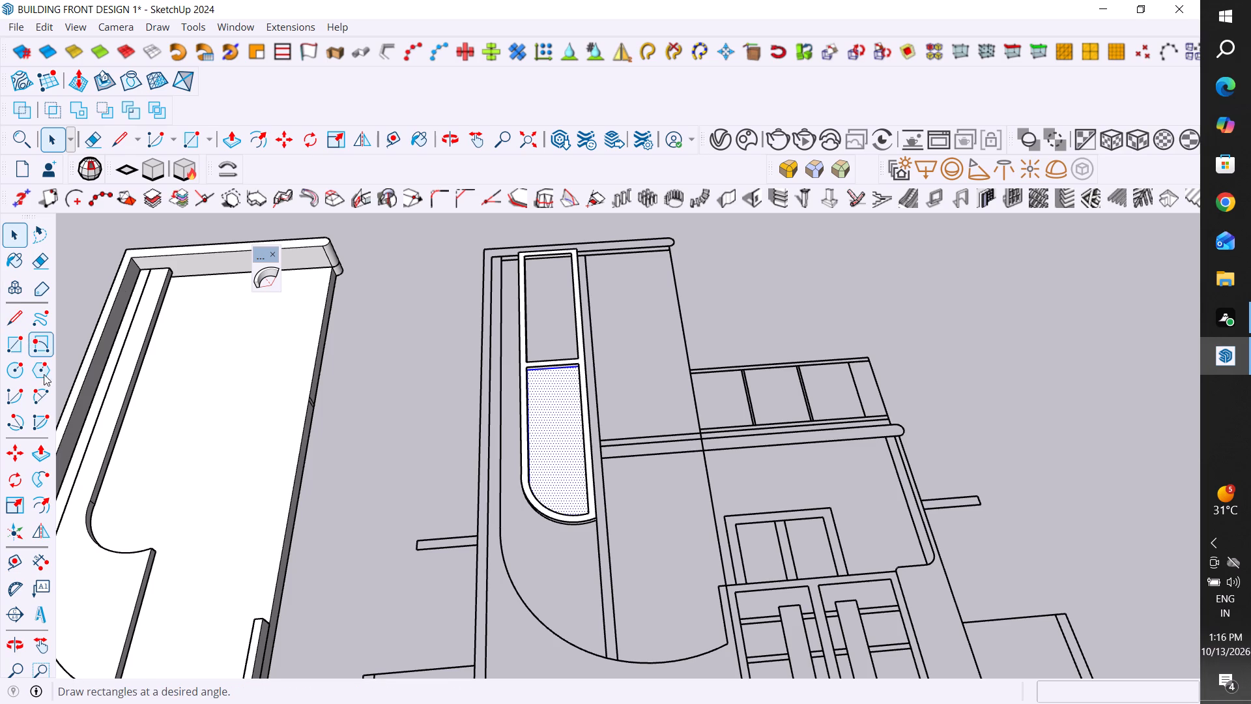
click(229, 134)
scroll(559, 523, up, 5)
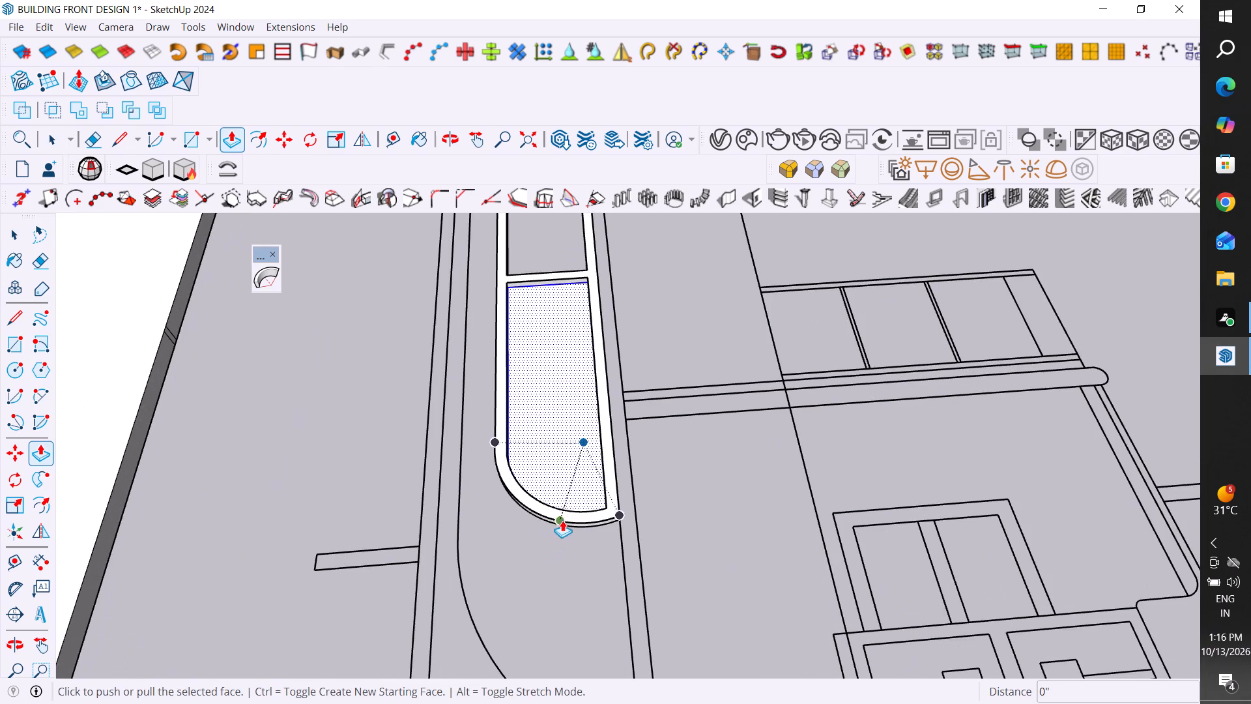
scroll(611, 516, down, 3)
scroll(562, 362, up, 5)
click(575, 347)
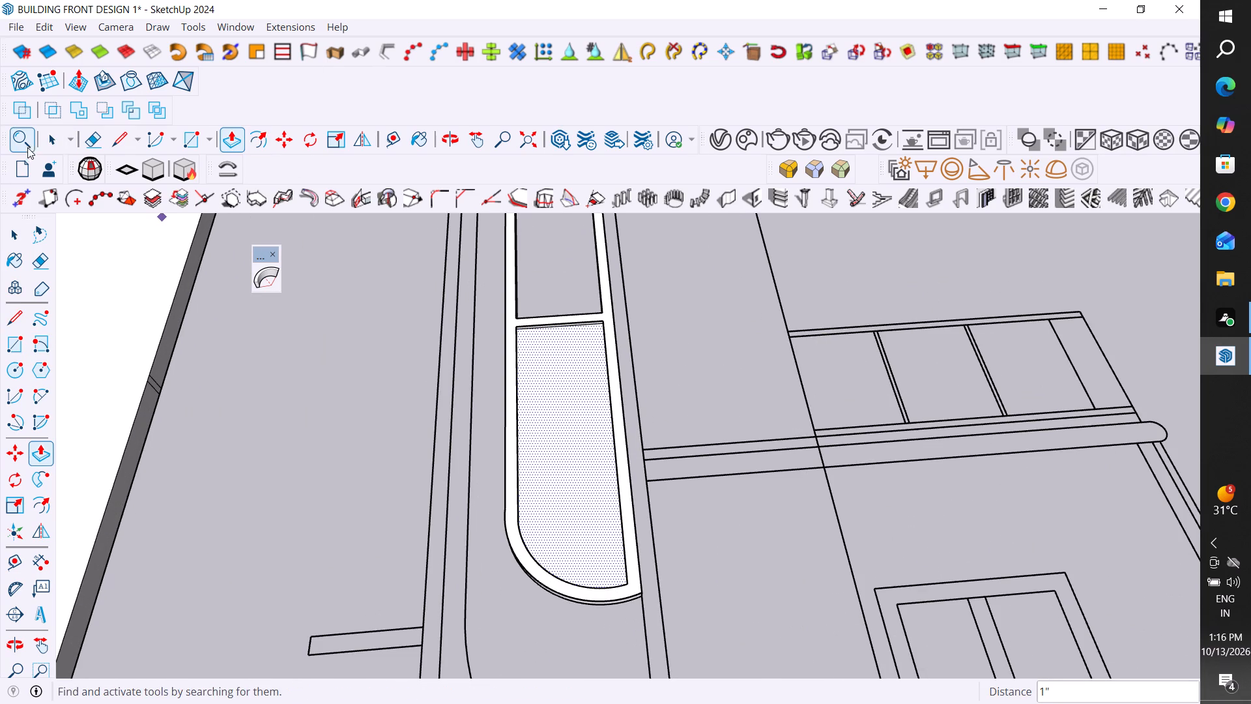
Examine the lower pane face and its connected geometry from both the front and back of the facade.
click(55, 135)
triple_click(570, 407)
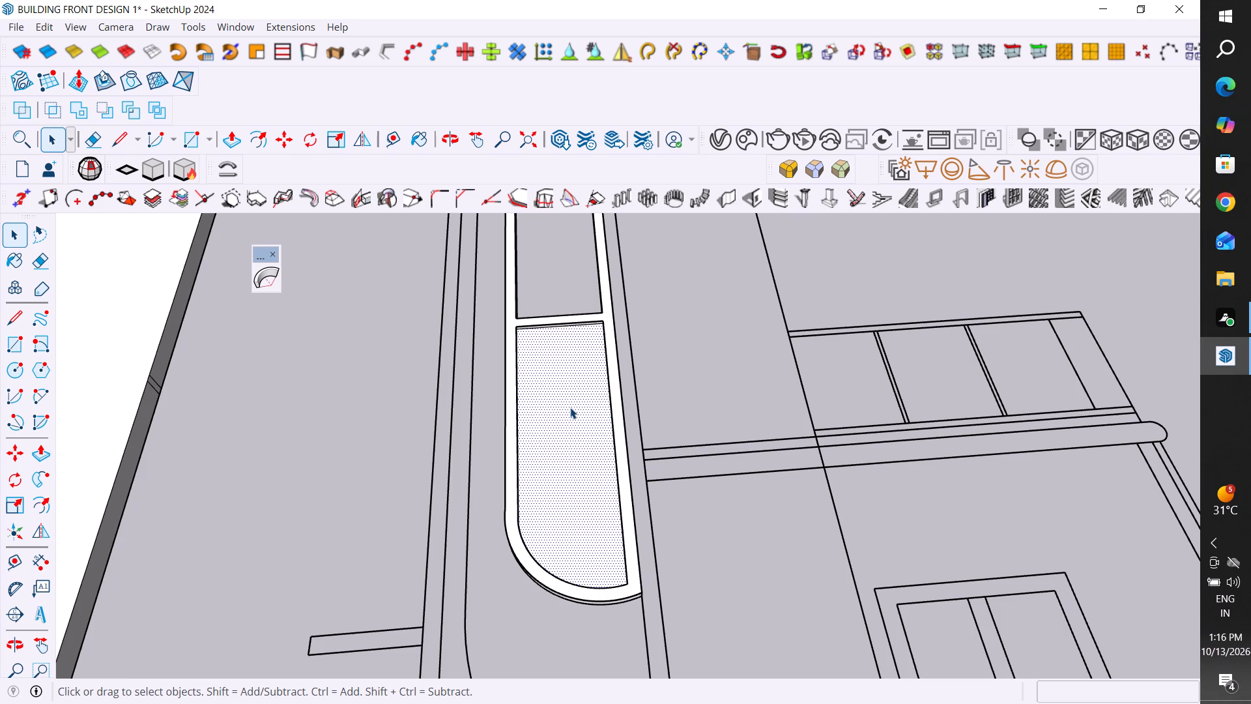
click(570, 407)
middle_drag(596, 559, 579, 351)
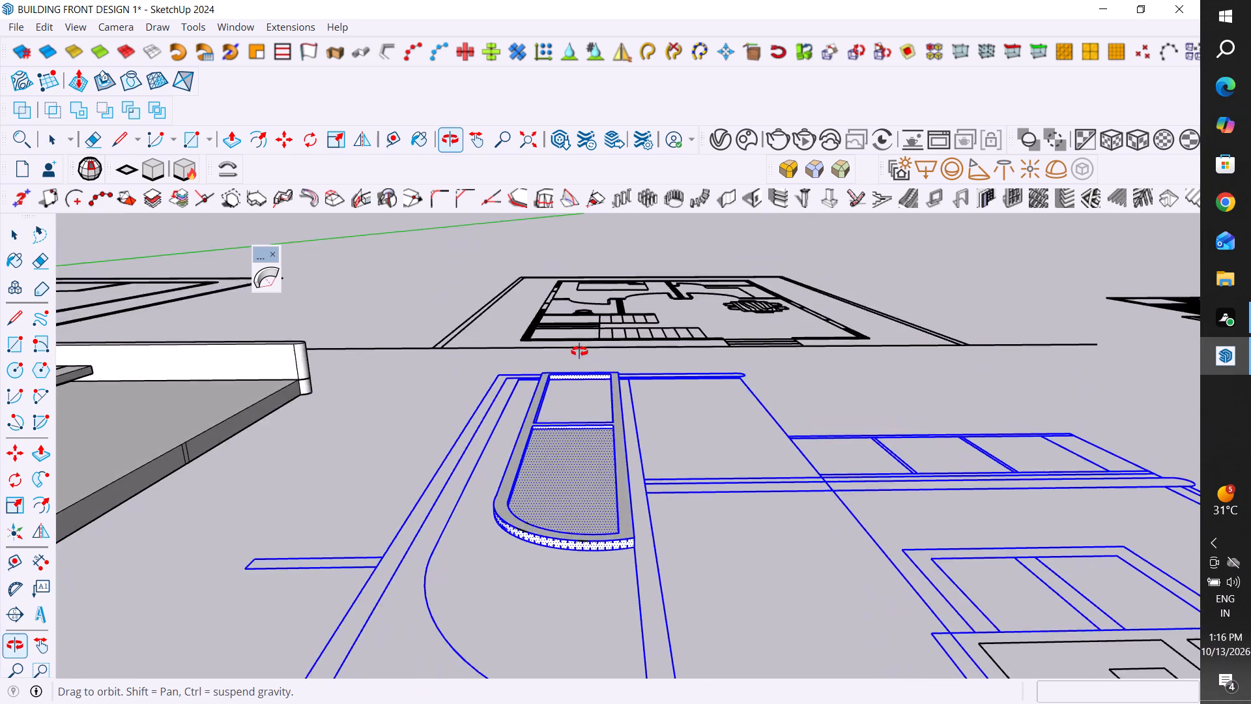
middle_drag(579, 351, 609, 274)
middle_drag(554, 454, 551, 376)
click(676, 364)
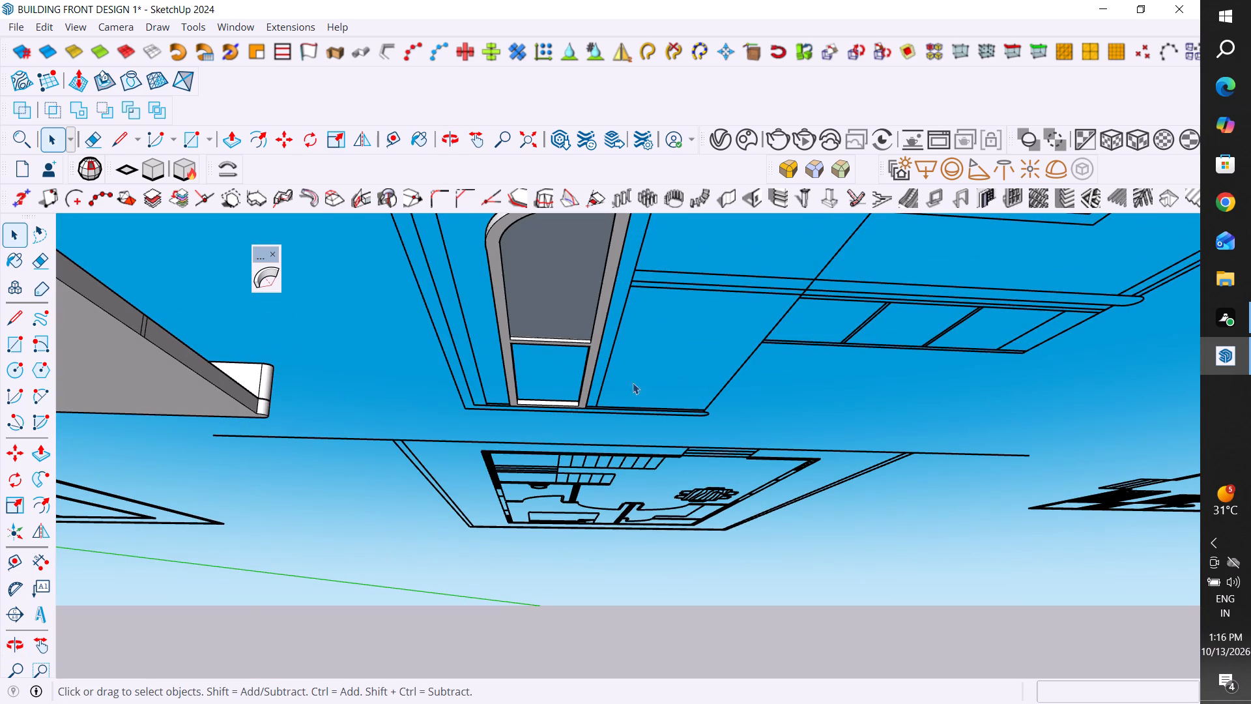
click(557, 315)
middle_drag(621, 407, 568, 553)
scroll(568, 553, up, 1)
scroll(592, 514, down, 4)
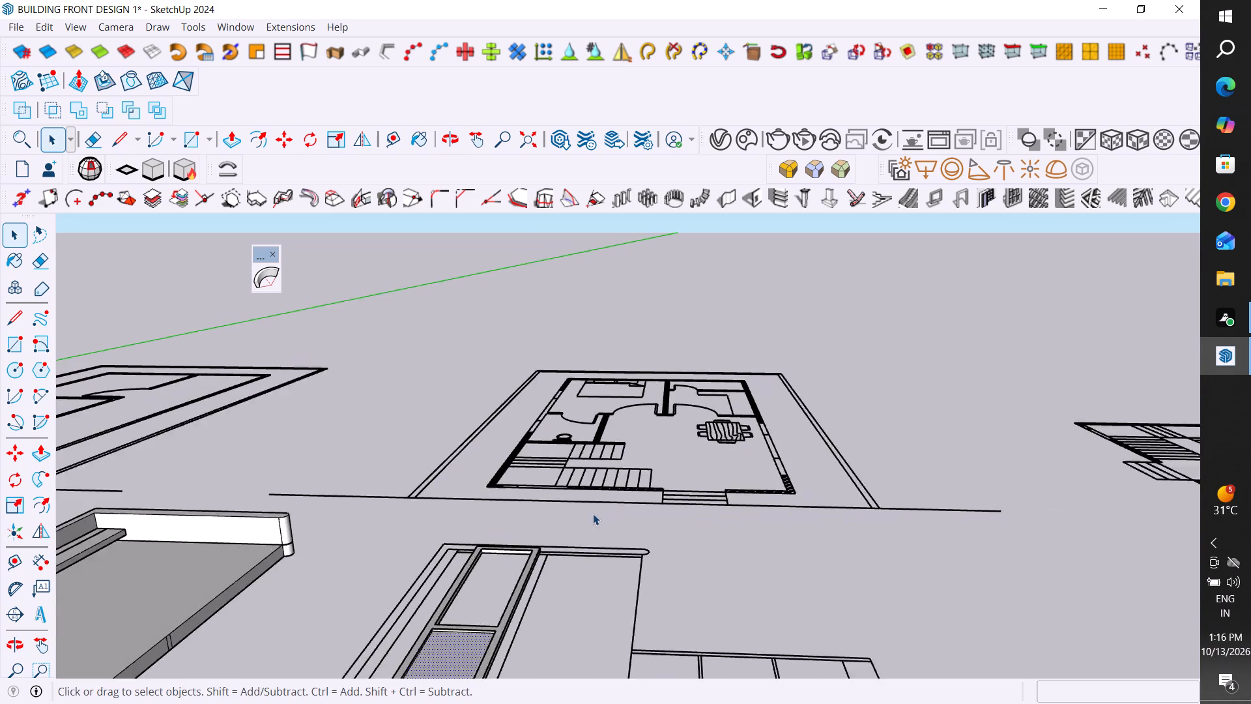
scroll(593, 514, down, 2)
ctrl+click(497, 614)
scroll(498, 614, up, 2)
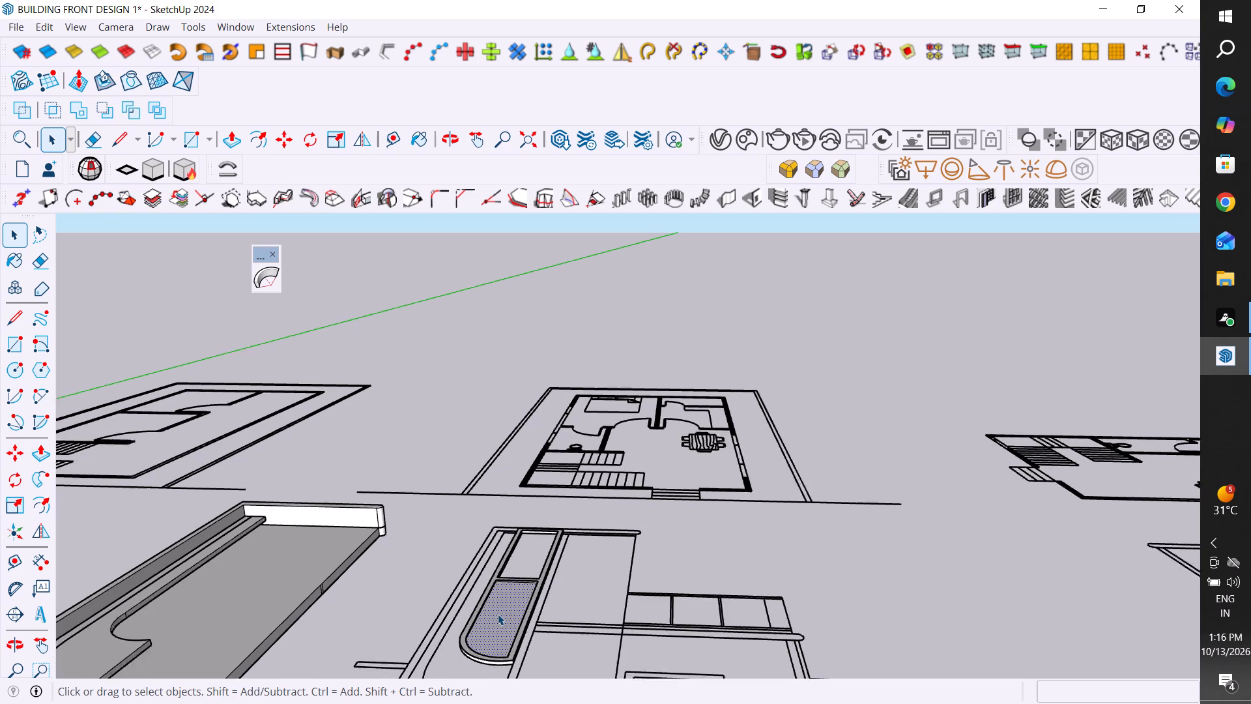
scroll(498, 614, up, 8)
scroll(514, 557, up, 4)
scroll(723, 417, down, 5)
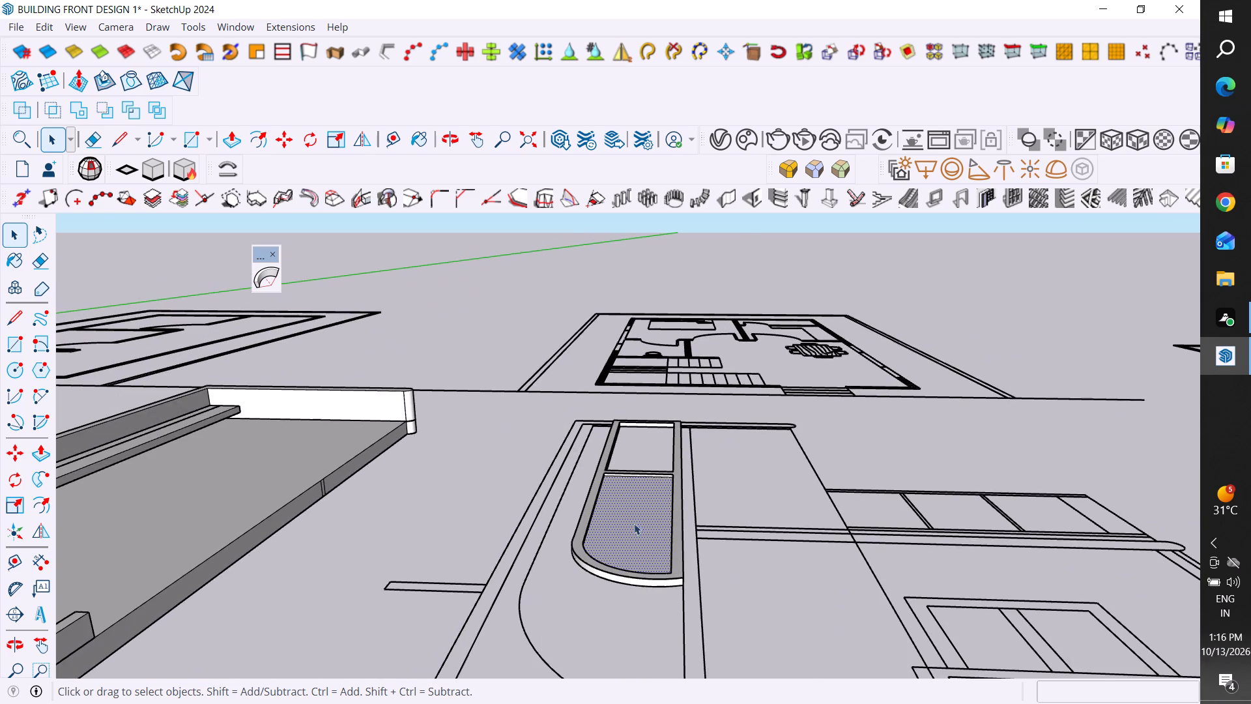
middle_drag(634, 543, 642, 563)
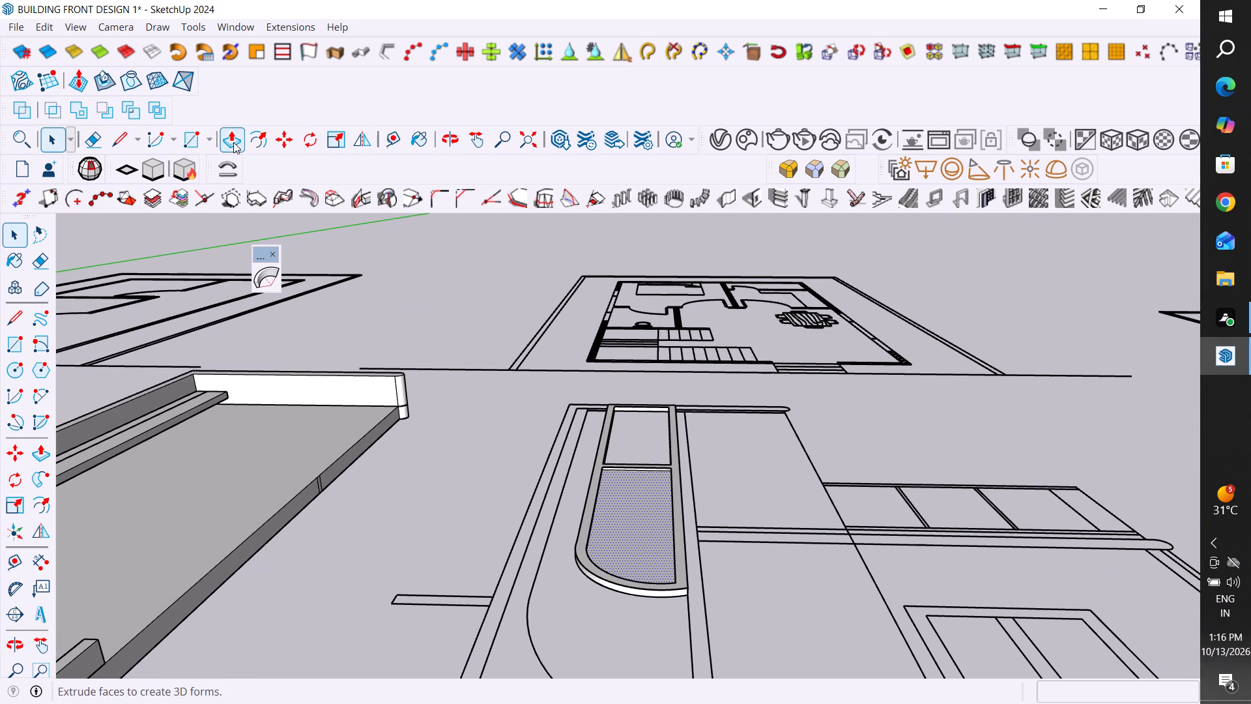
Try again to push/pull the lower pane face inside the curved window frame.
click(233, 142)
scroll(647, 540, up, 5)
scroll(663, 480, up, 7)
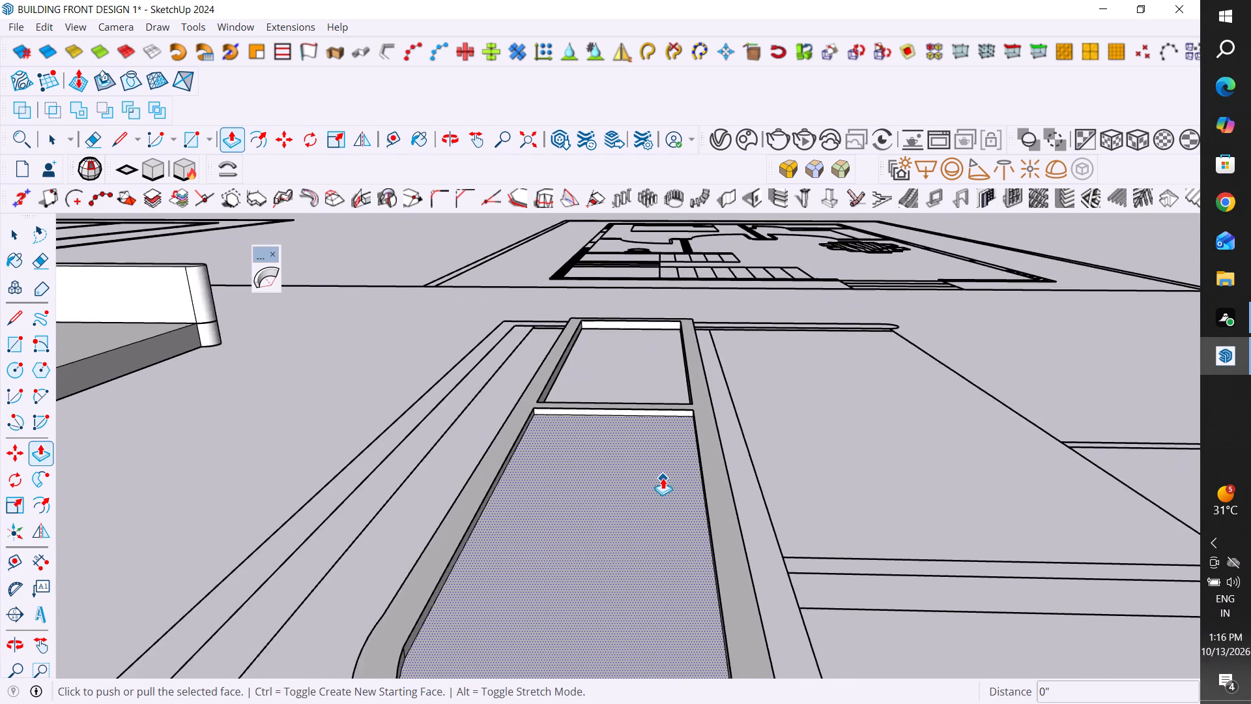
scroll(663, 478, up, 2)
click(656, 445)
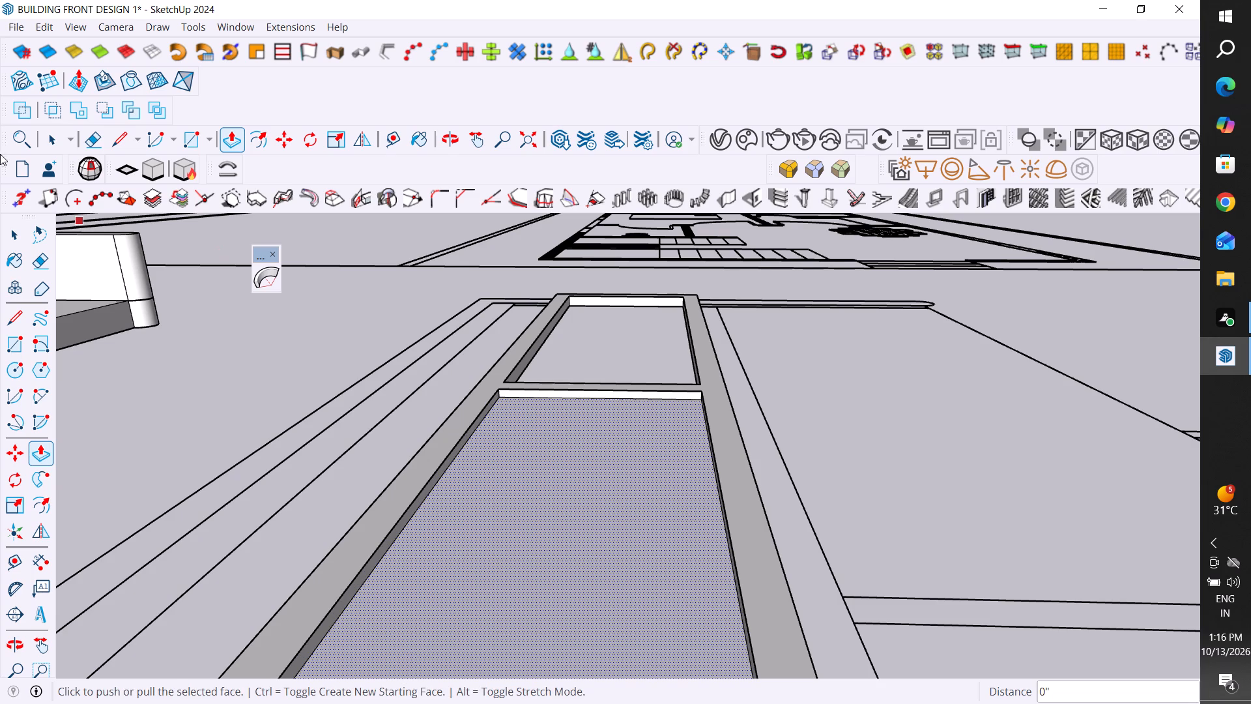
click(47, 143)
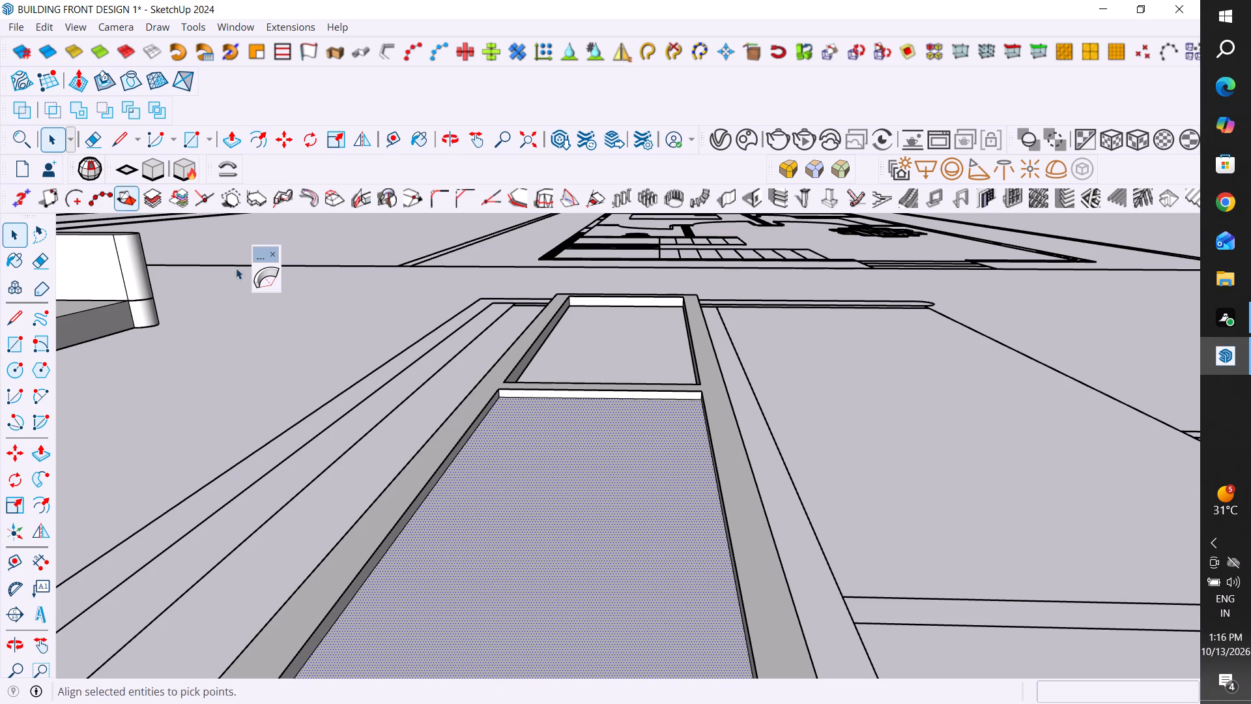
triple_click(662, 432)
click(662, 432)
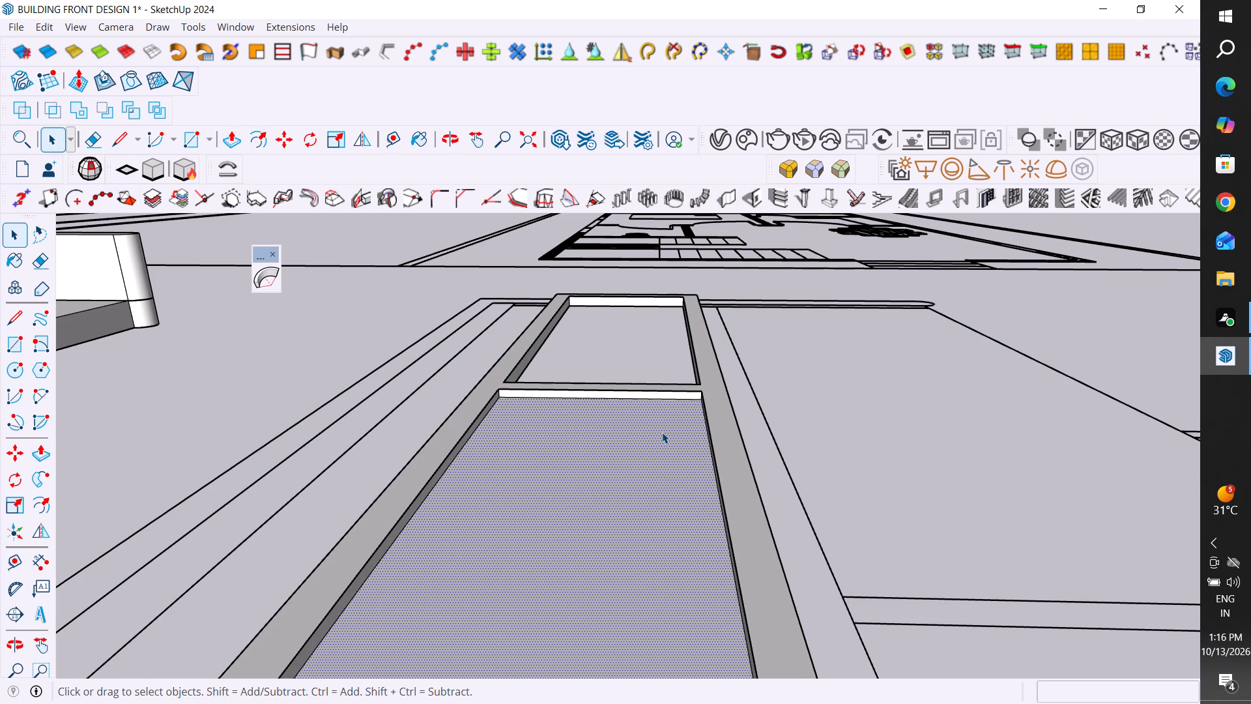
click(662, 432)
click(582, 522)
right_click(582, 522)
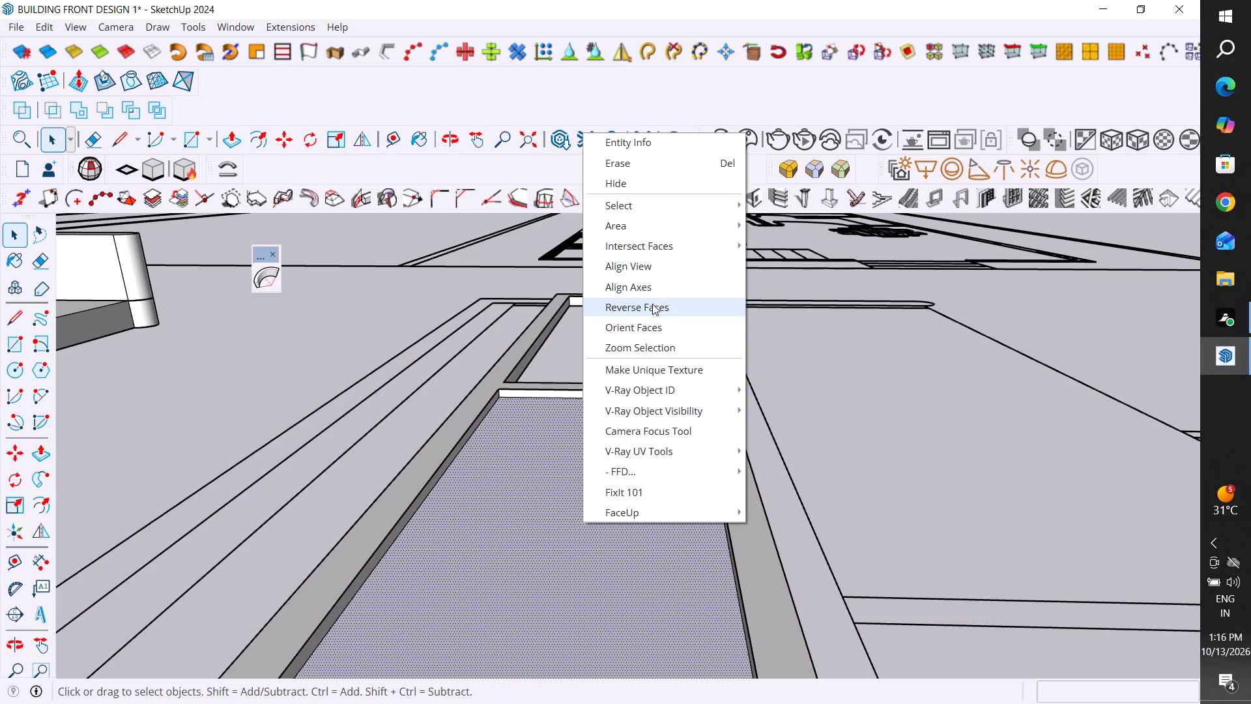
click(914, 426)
Copy the lower pane face out of the window frame into the empty space between the facade drawing and the wall model.
click(669, 498)
scroll(669, 498, down, 11)
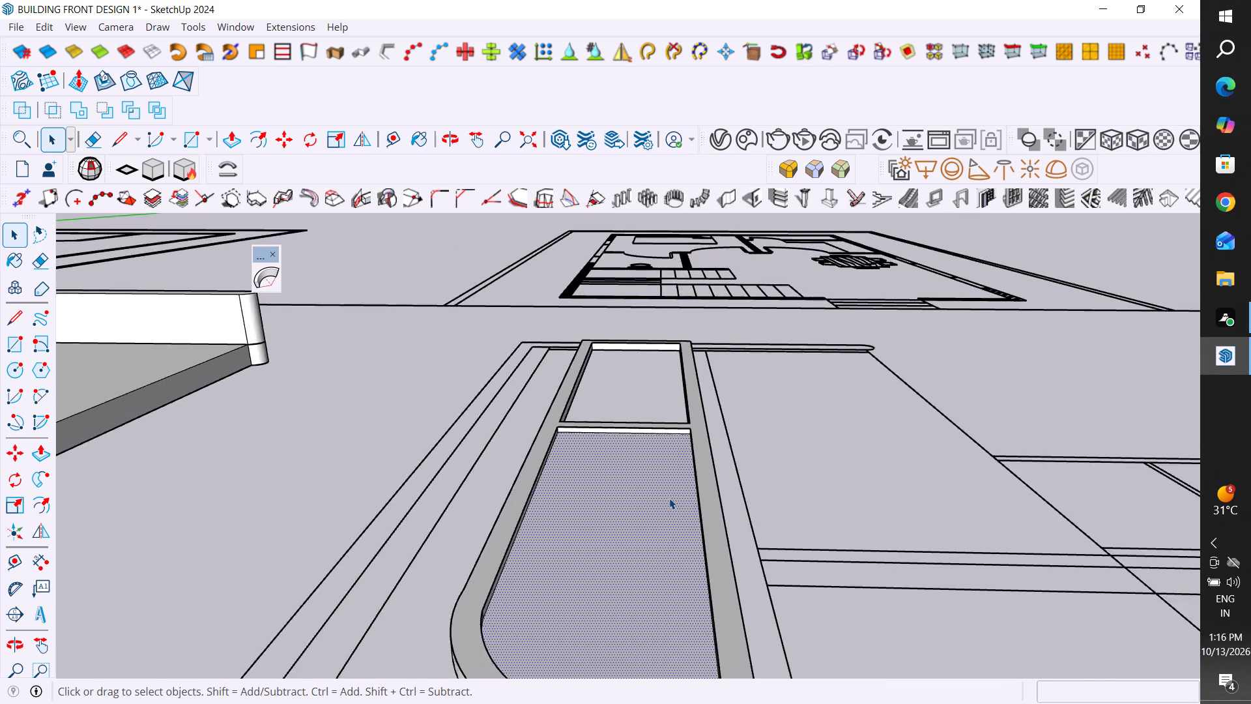
middle_drag(670, 533, 703, 321)
scroll(650, 536, down, 5)
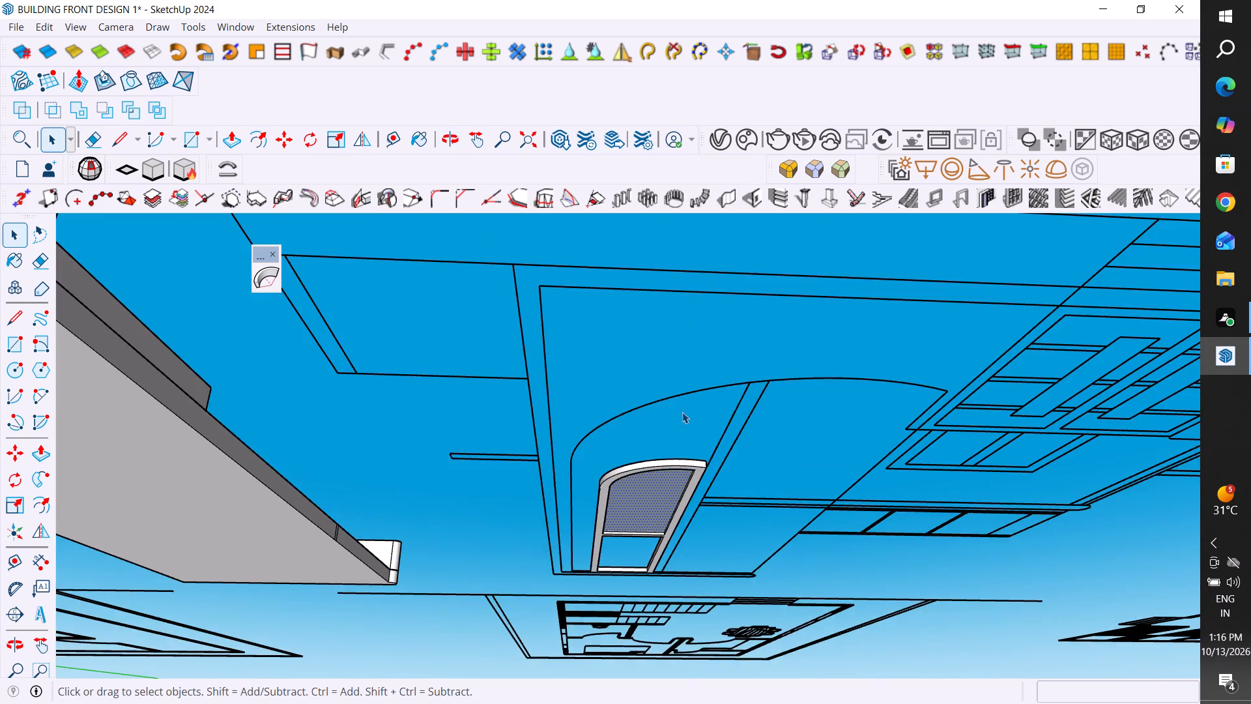
middle_drag(683, 415, 653, 621)
scroll(748, 493, down, 17)
scroll(719, 574, up, 3)
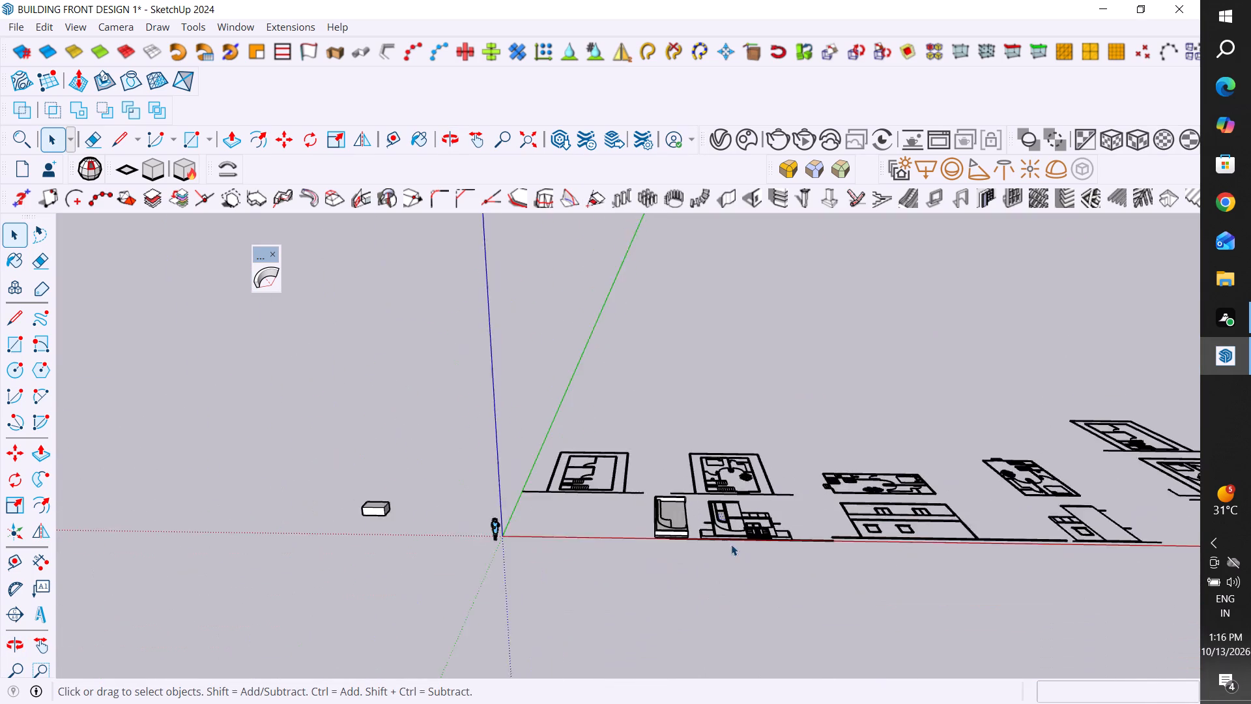
scroll(731, 544, up, 6)
middle_drag(726, 557, 719, 617)
scroll(713, 609, up, 14)
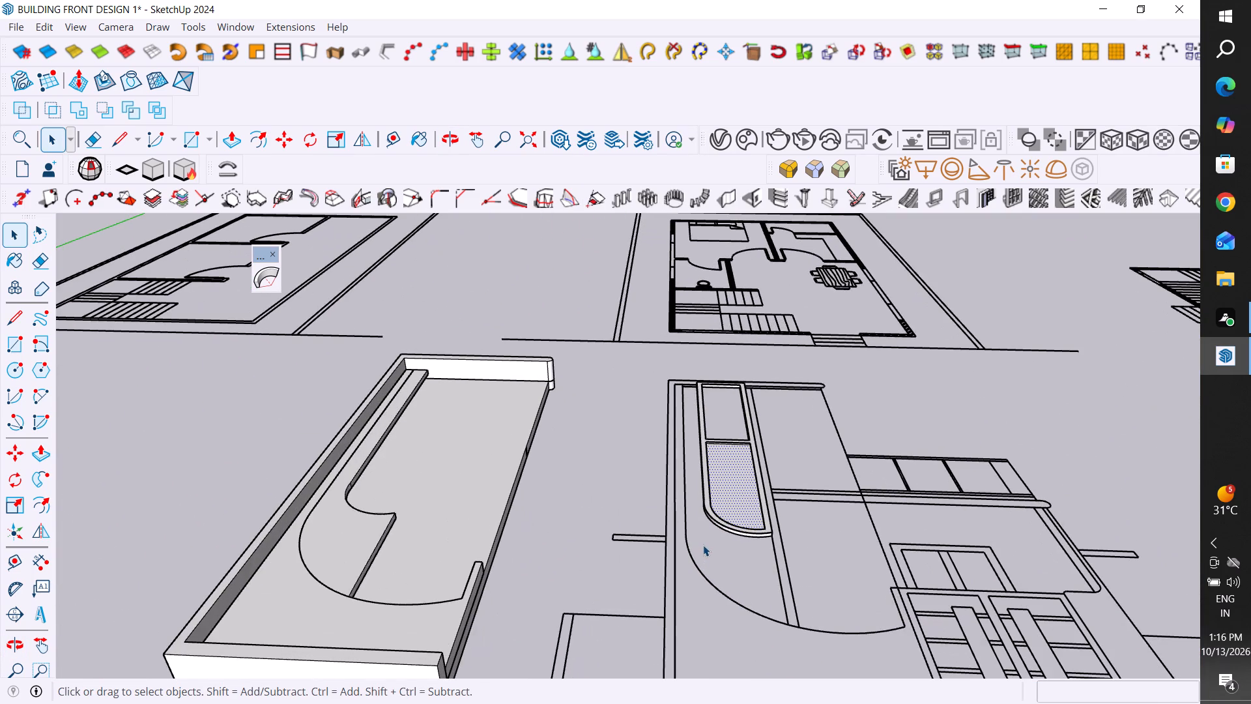
key(m)
scroll(702, 546, up, 5)
middle_drag(761, 478, 740, 551)
scroll(763, 427, up, 4)
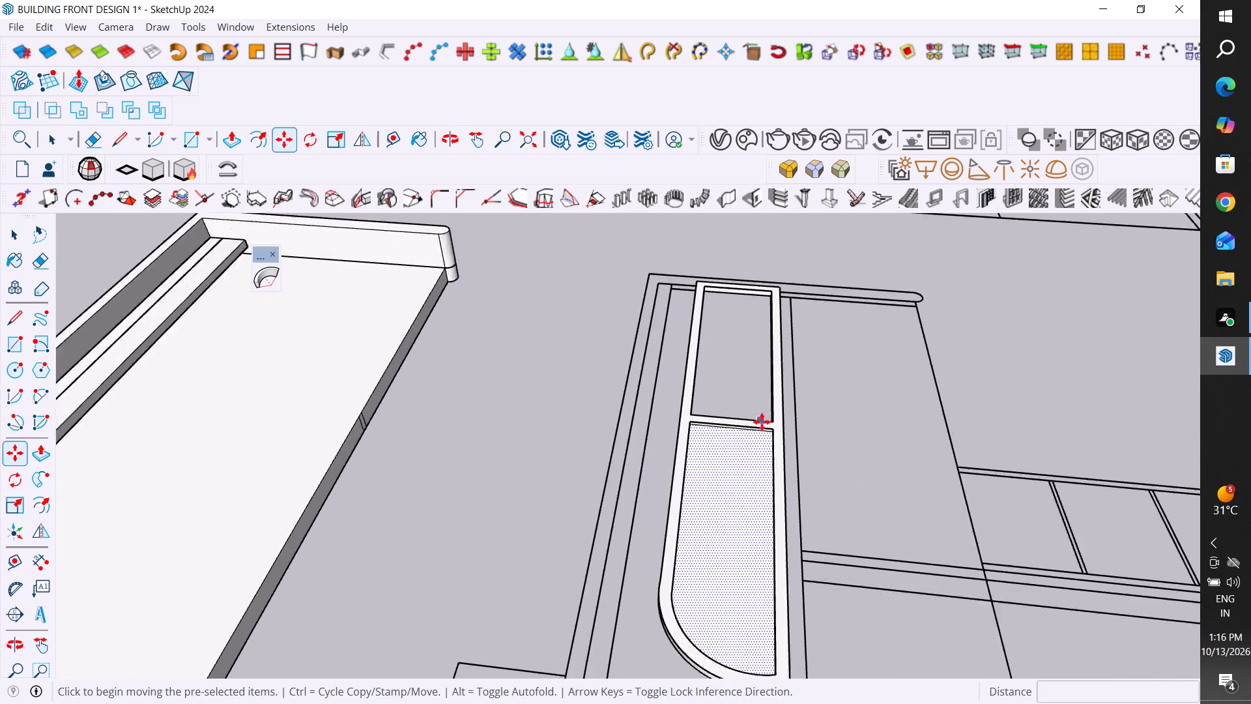
scroll(762, 422, up, 5)
click(779, 435)
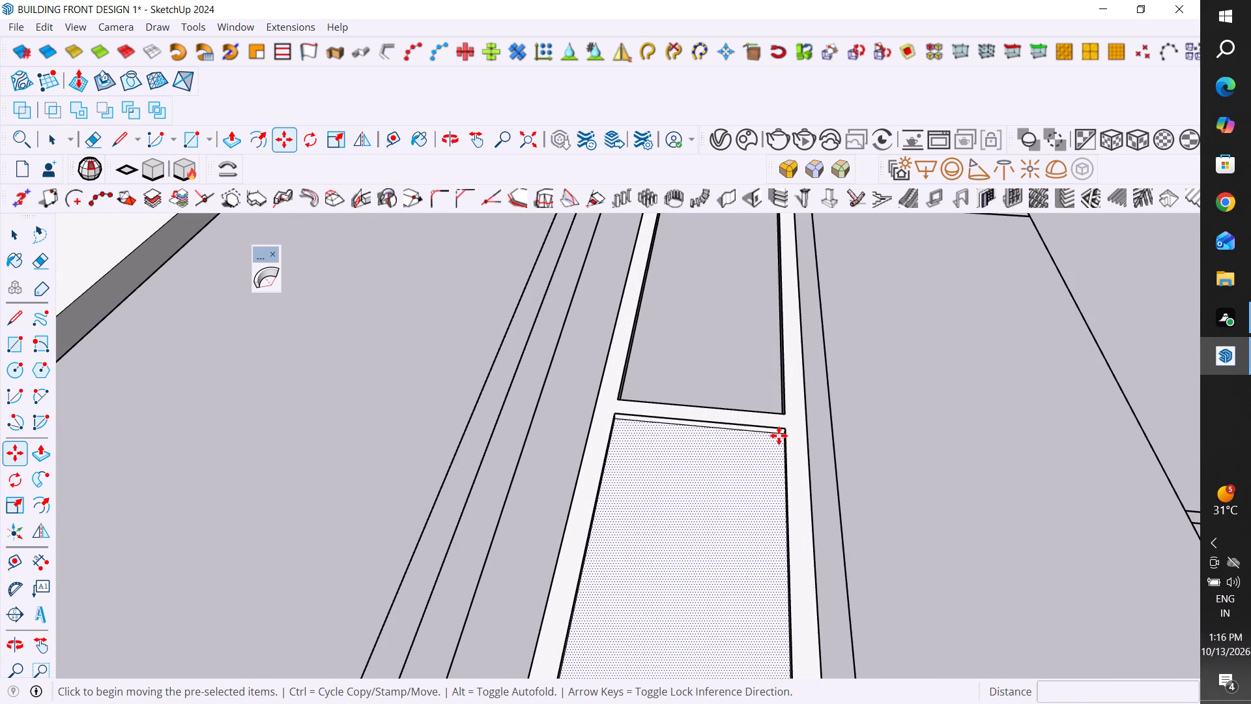
scroll(459, 402, down, 10)
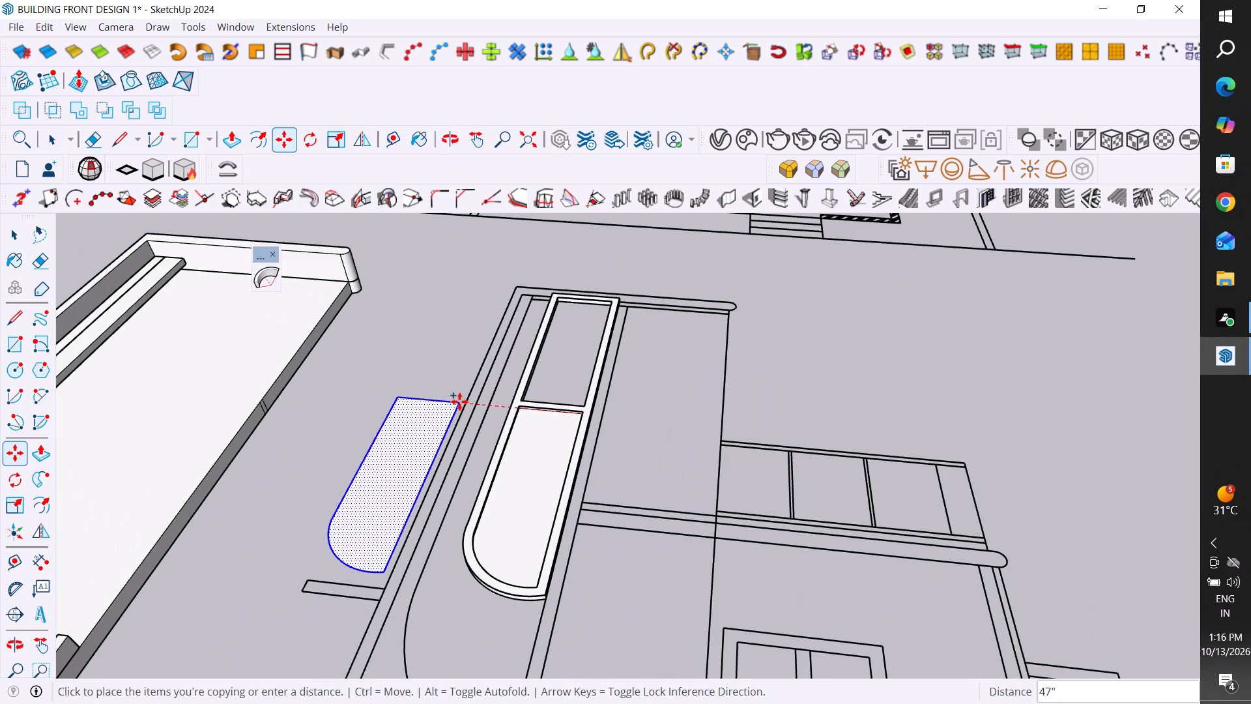
click(443, 400)
key(Escape)
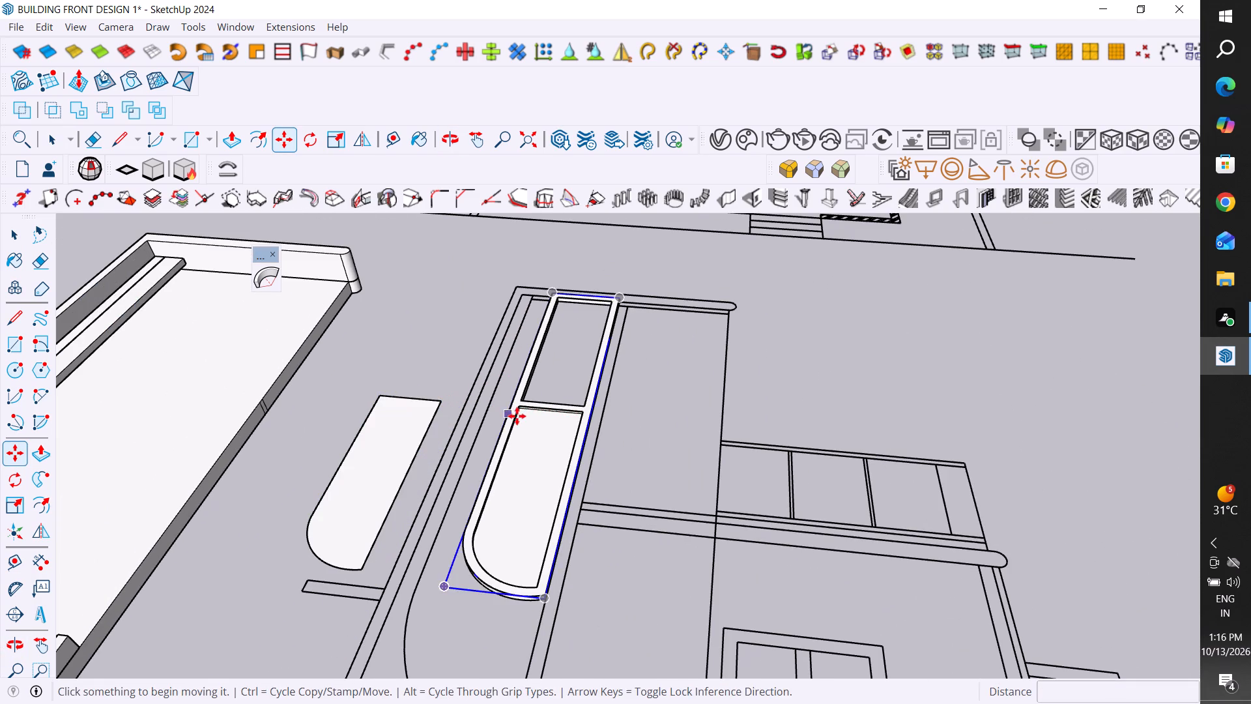
Delete the original lower pane face from inside the window frame.
click(19, 233)
click(539, 458)
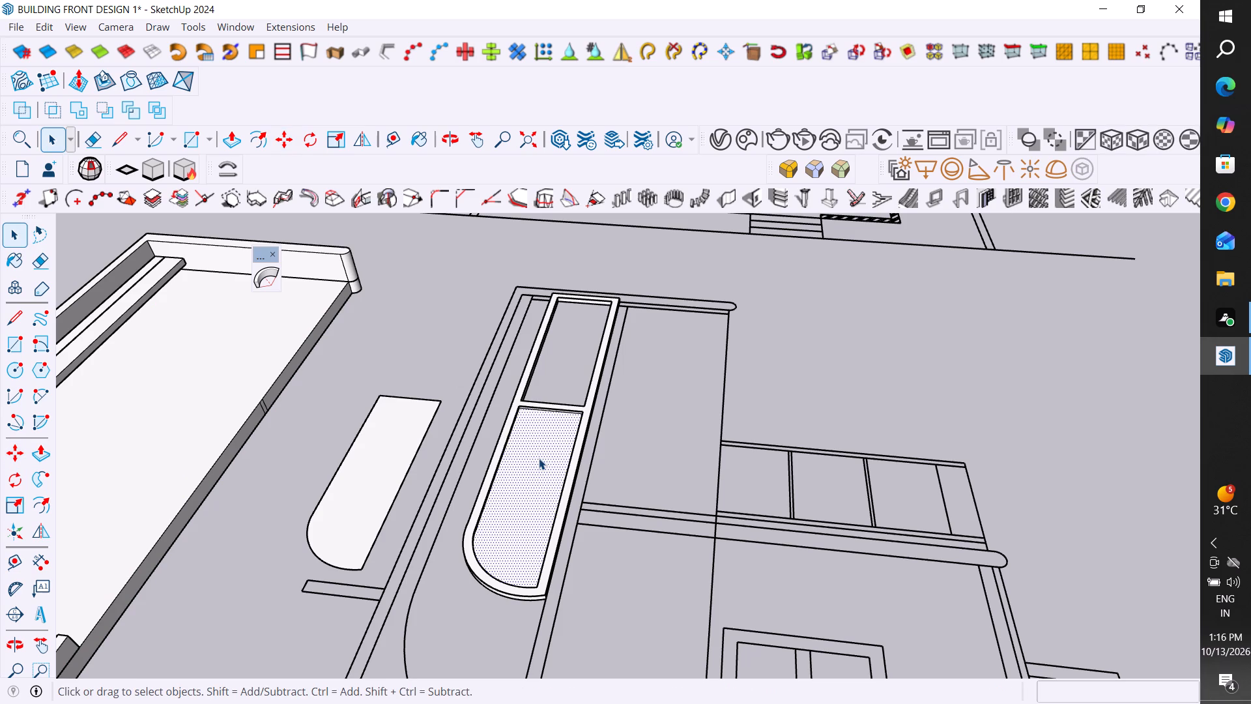
key(Delete)
Extrude the copied pane face beside the facade by 1 inch.
scroll(539, 458, down, 5)
middle_drag(575, 471, 600, 472)
scroll(429, 473, up, 3)
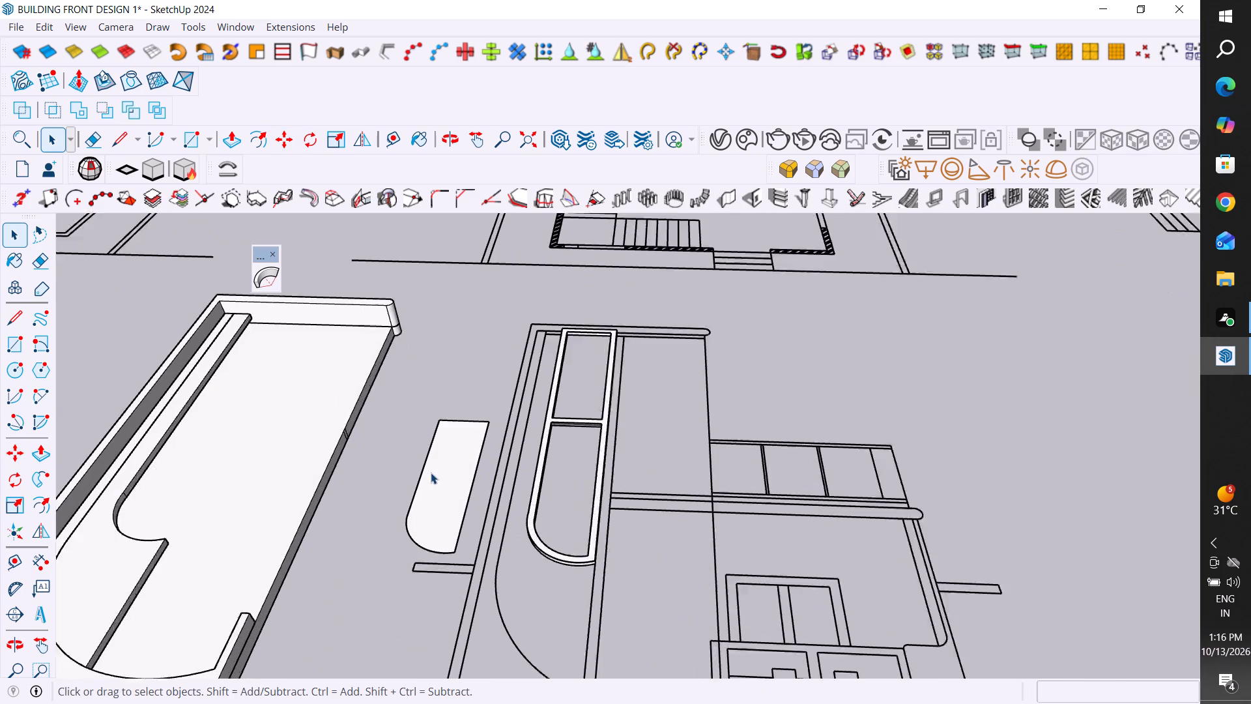
scroll(431, 473, up, 4)
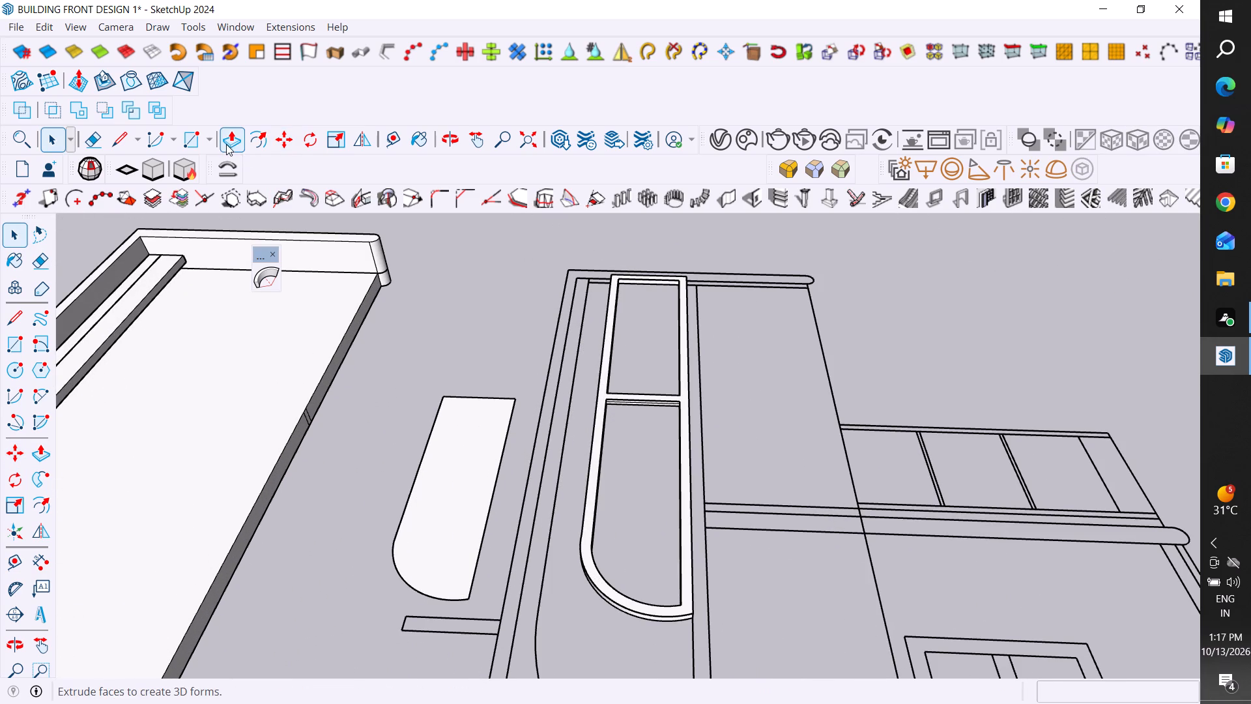
click(226, 144)
click(444, 486)
middle_drag(442, 487, 511, 370)
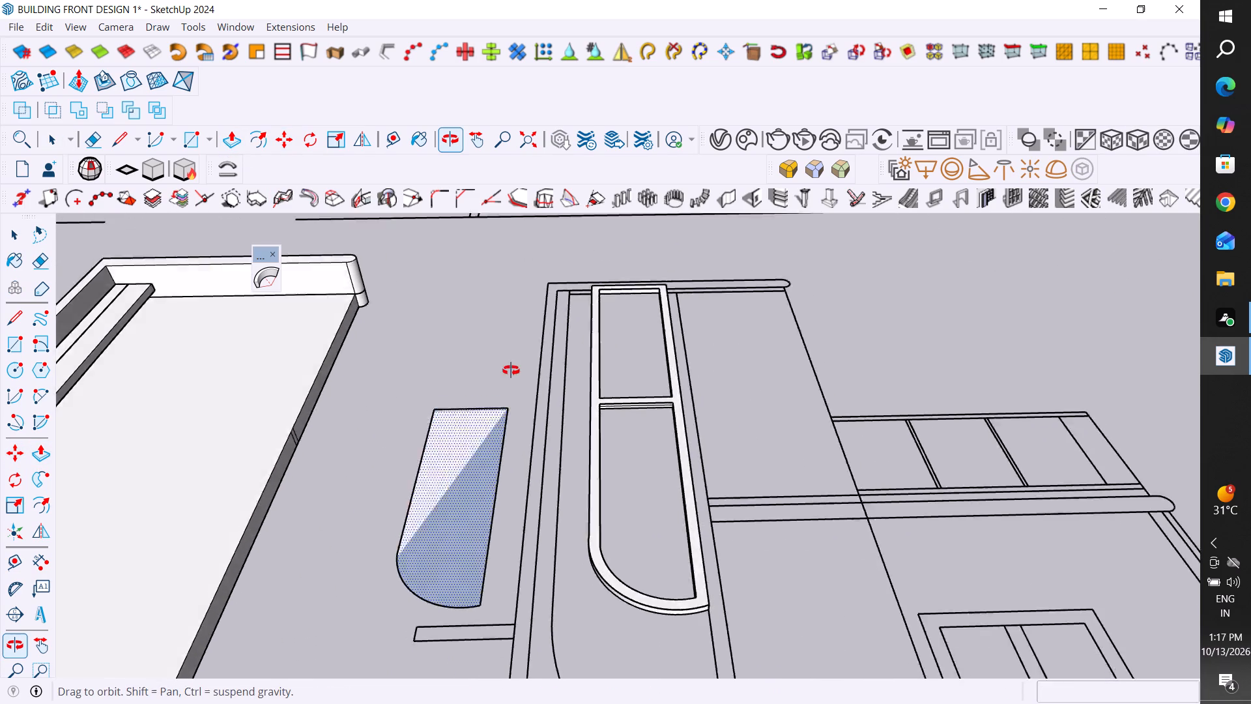
middle_drag(511, 370, 513, 359)
scroll(442, 489, up, 1)
middle_drag(442, 489, 468, 449)
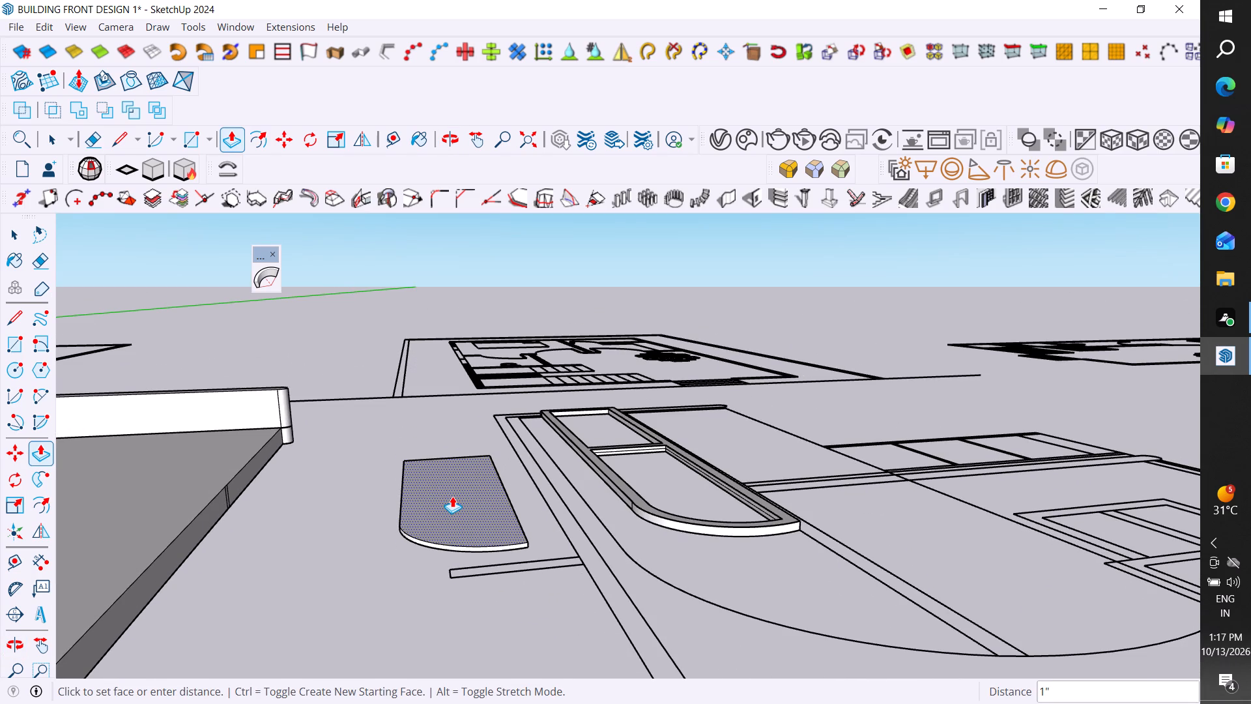
scroll(452, 496, up, 5)
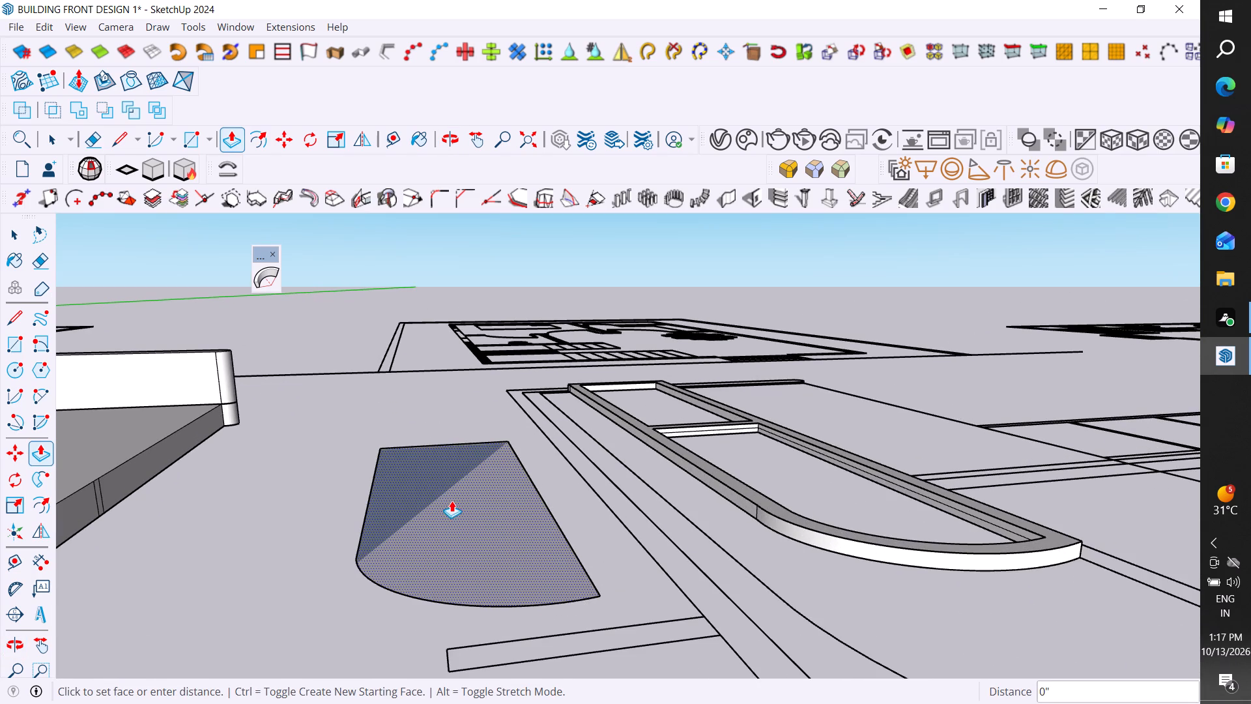
click(454, 495)
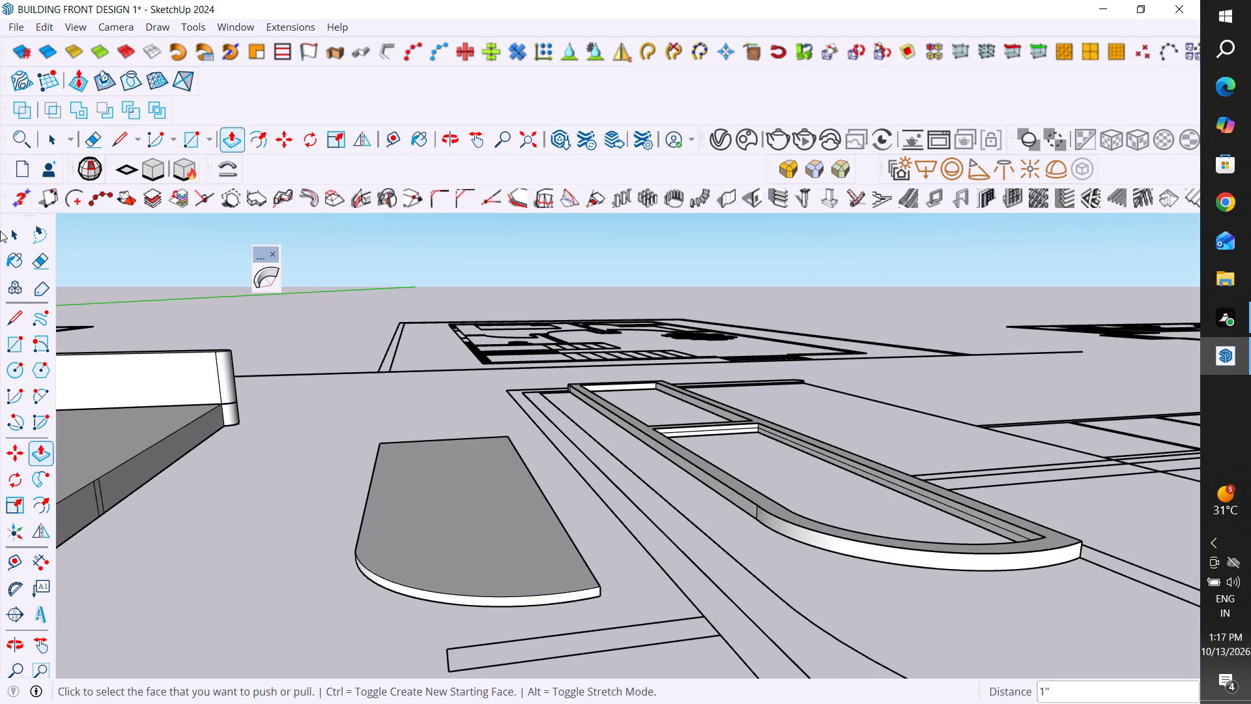
Make a group of the extruded pane with all its connected faces and edges.
click(0, 231)
click(23, 233)
triple_click(429, 508)
click(429, 508)
right_click(429, 508)
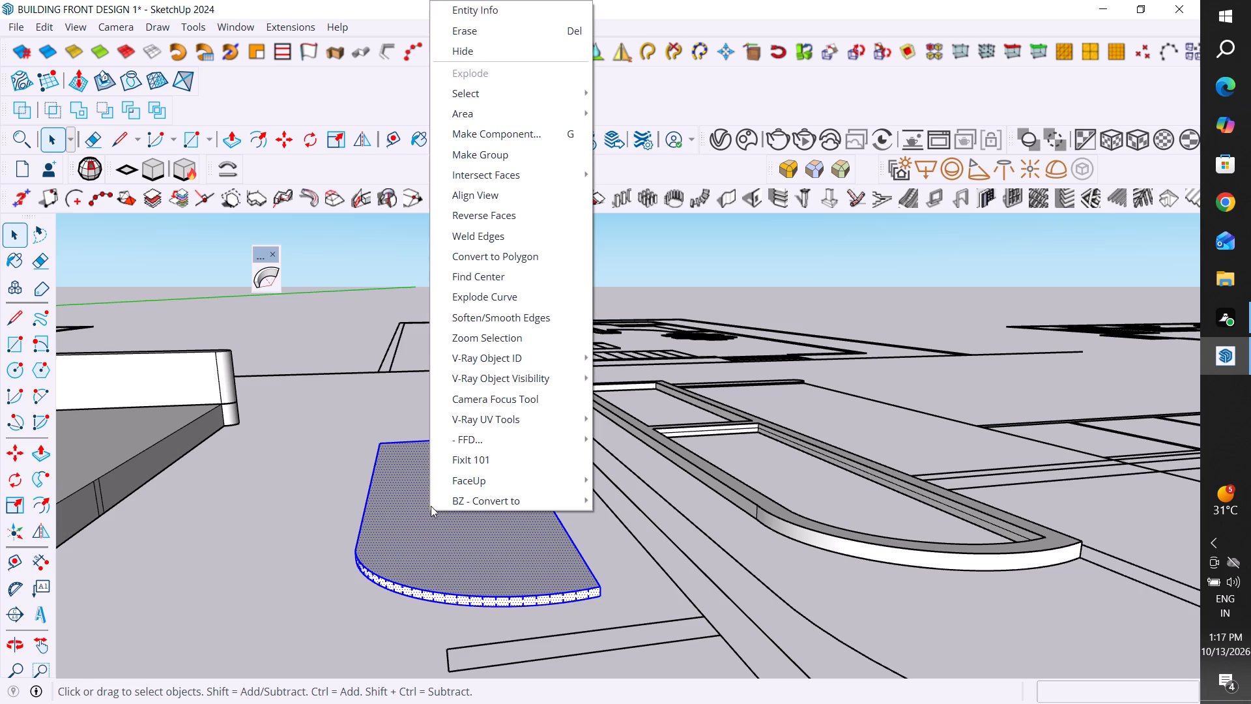
click(496, 153)
Move the grouped lower pane by its upper corner onto the matching corner of the window frame's lower opening.
scroll(489, 472, down, 4)
middle_drag(564, 510, 541, 634)
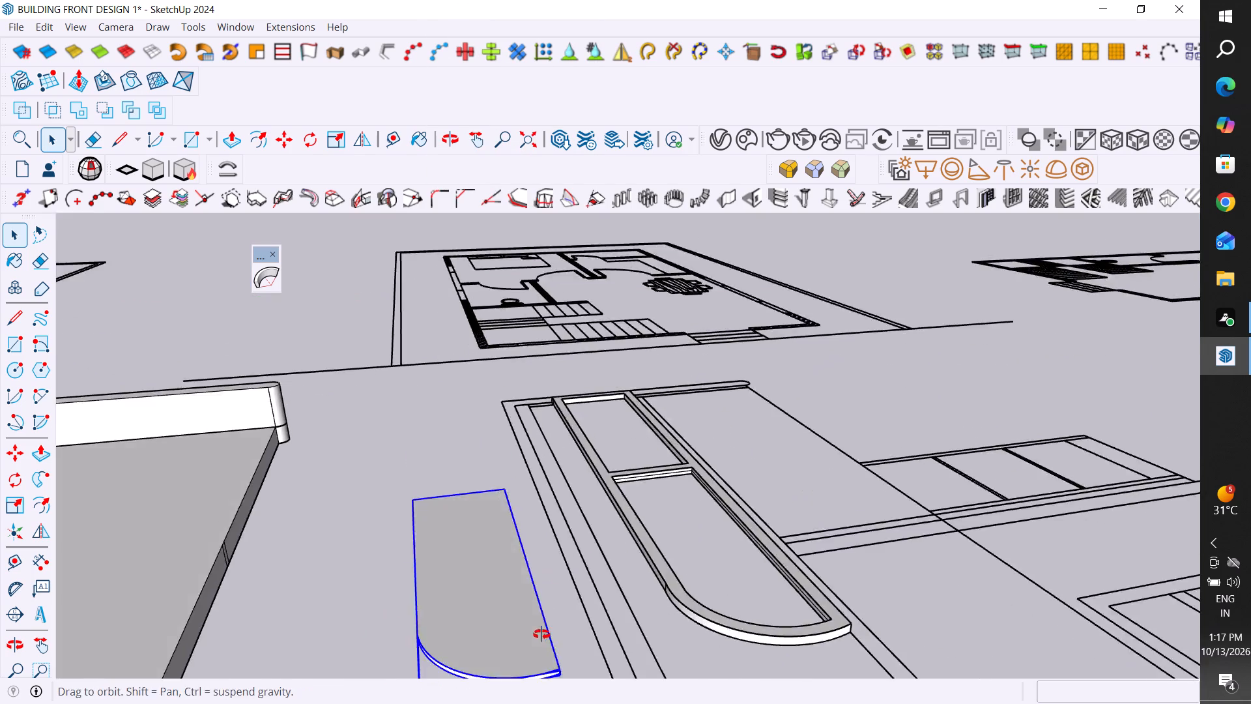
middle_drag(541, 634, 539, 643)
scroll(492, 544, up, 2)
scroll(686, 396, down, 5)
middle_drag(741, 362, 725, 523)
scroll(480, 594, up, 9)
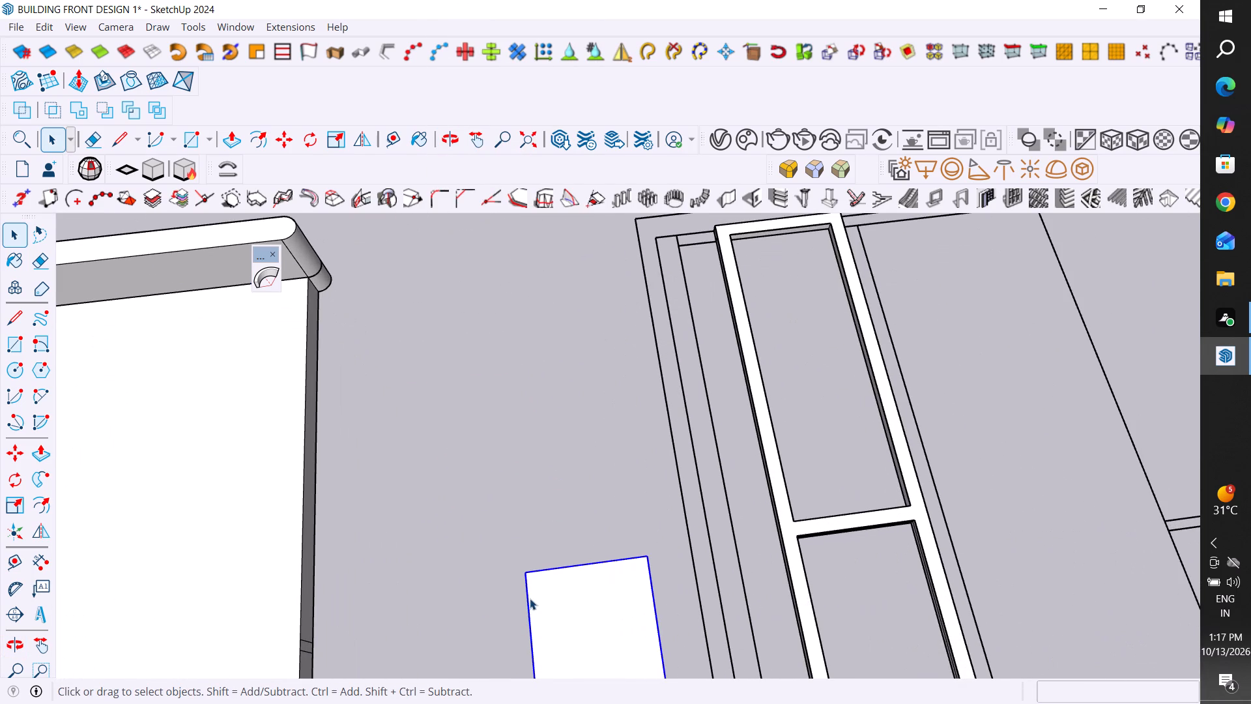
key(m)
scroll(541, 583, up, 4)
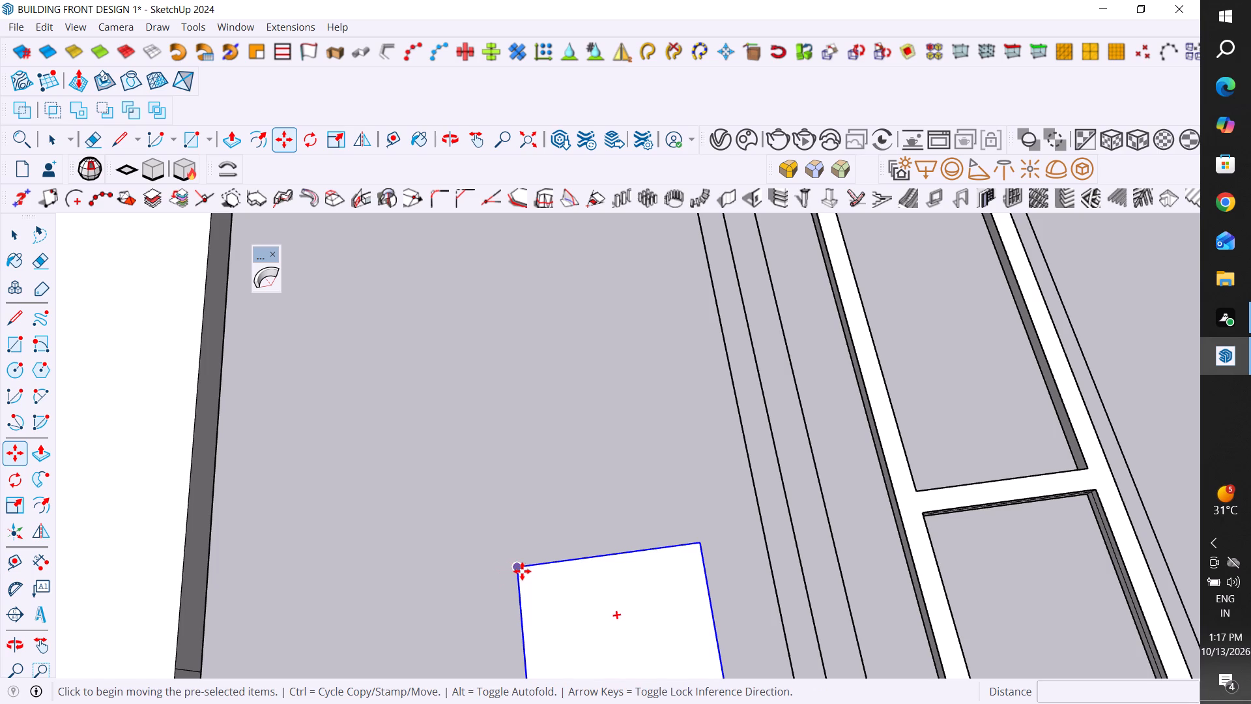
click(522, 571)
scroll(506, 550, down, 6)
scroll(884, 535, up, 16)
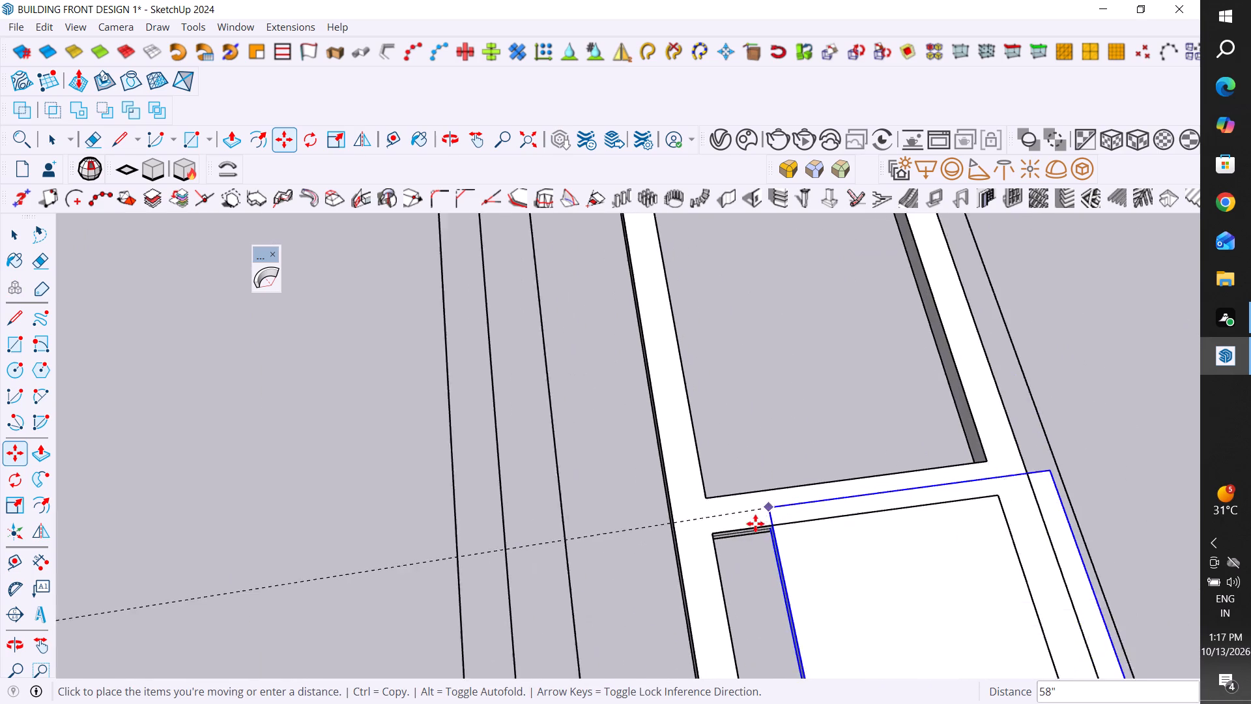
middle_drag(745, 568, 661, 469)
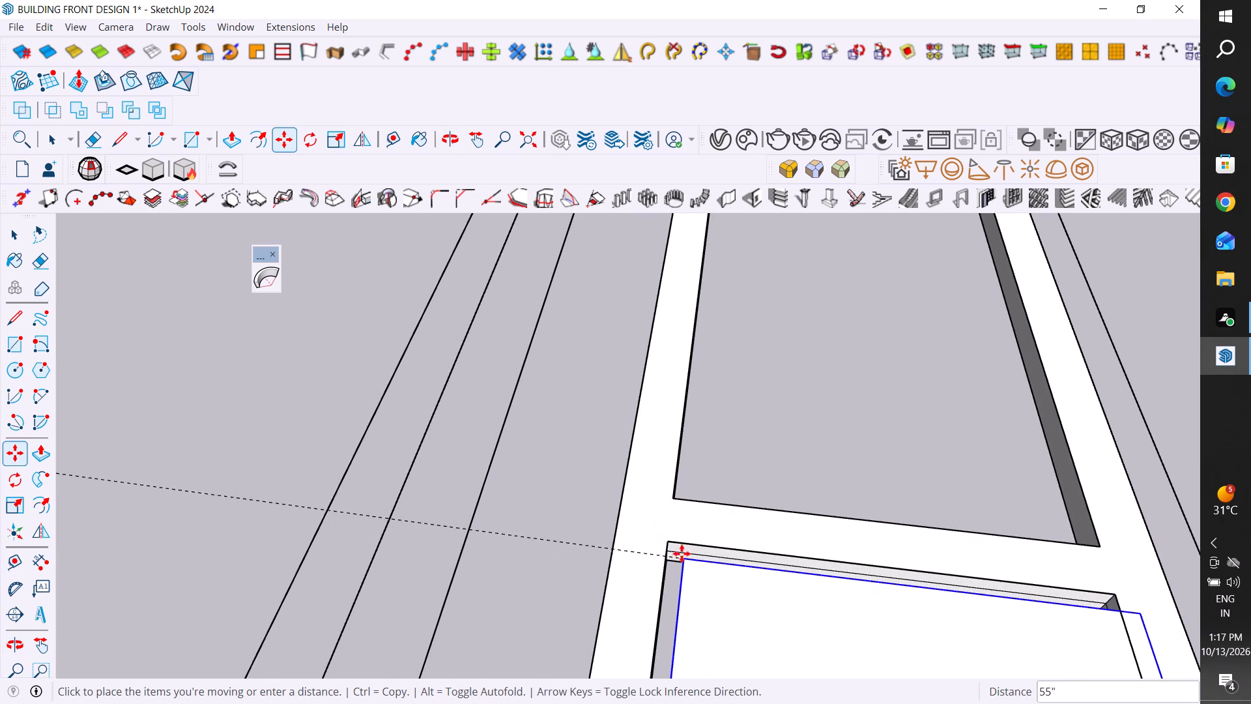
scroll(676, 548, up, 5)
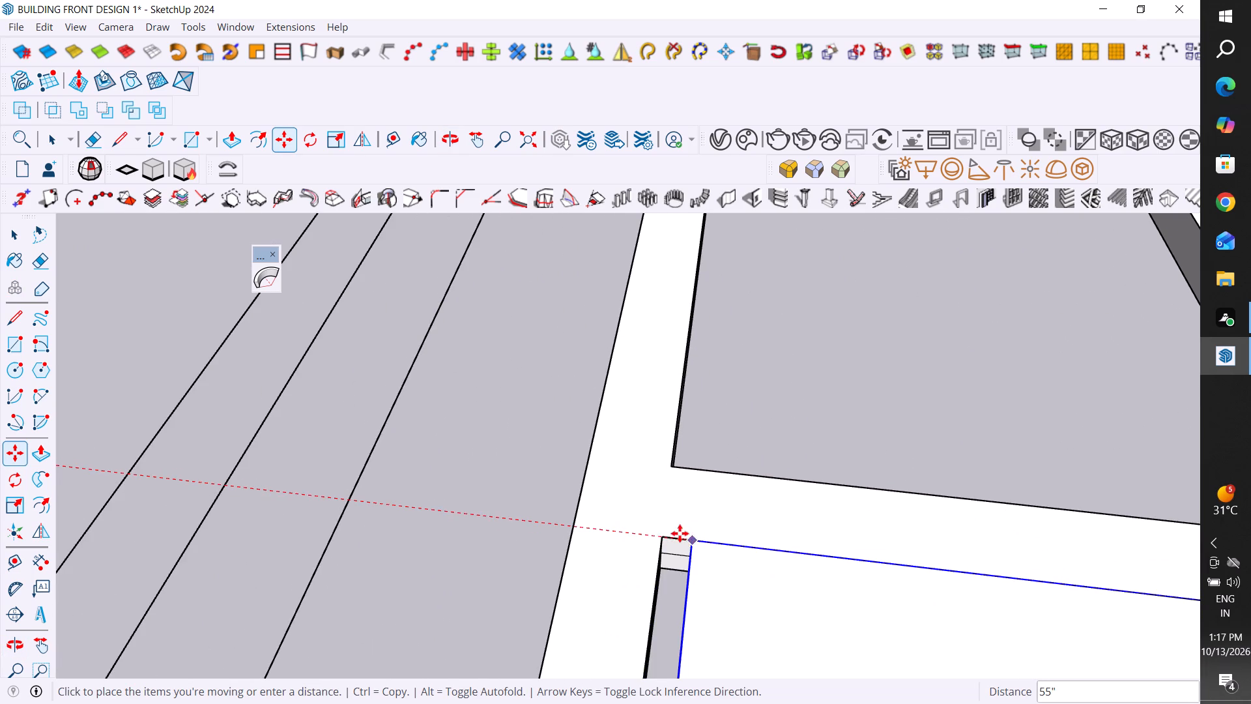
click(666, 537)
scroll(688, 522, down, 18)
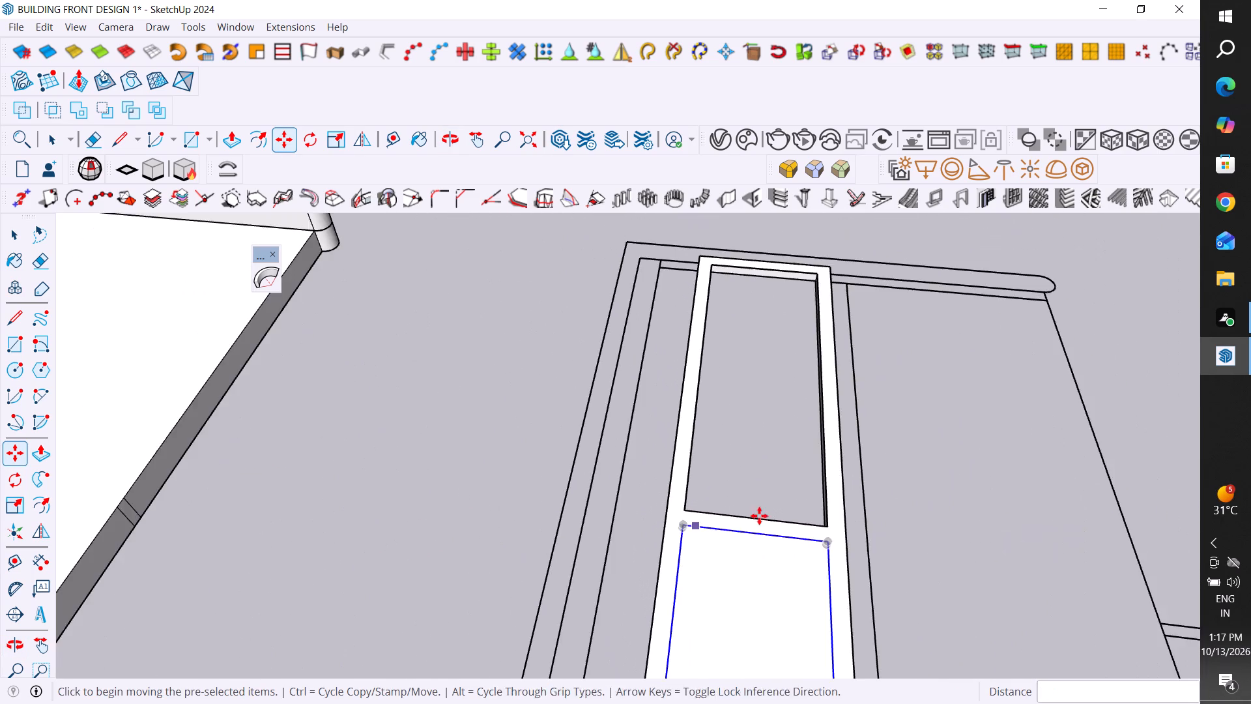
scroll(759, 516, up, 1)
middle_drag(759, 516, 768, 307)
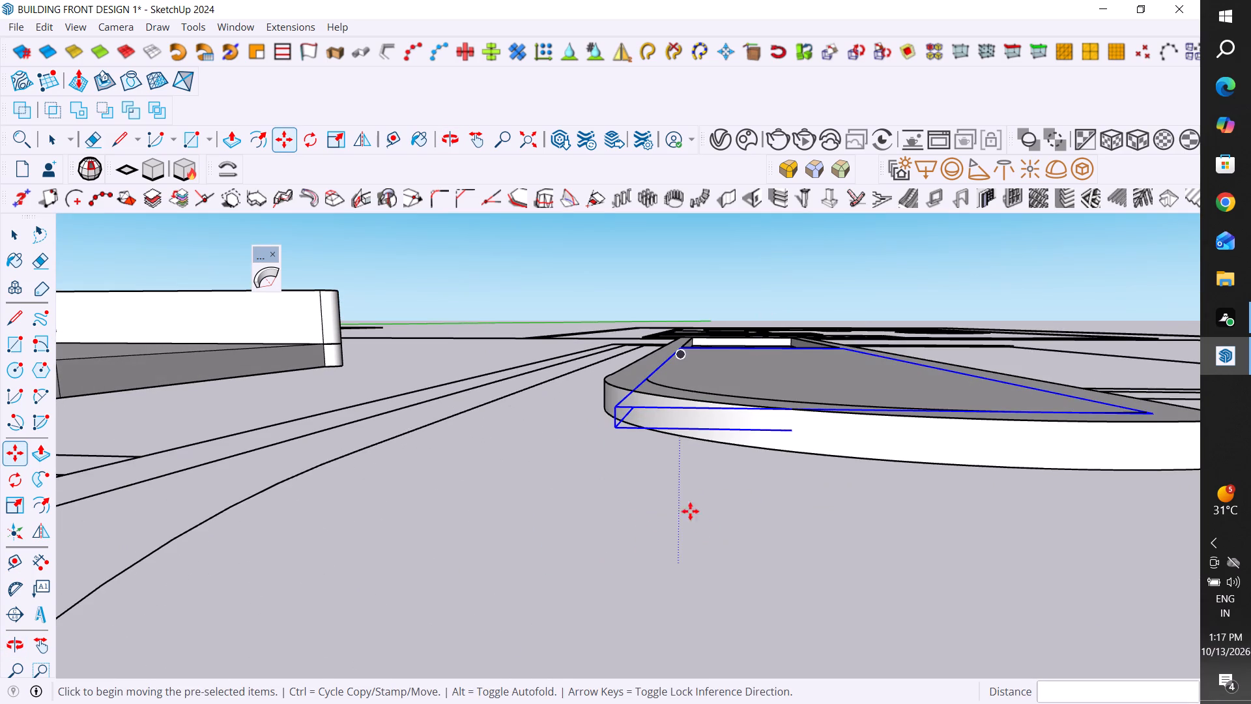
key(Escape)
click(8, 222)
click(497, 570)
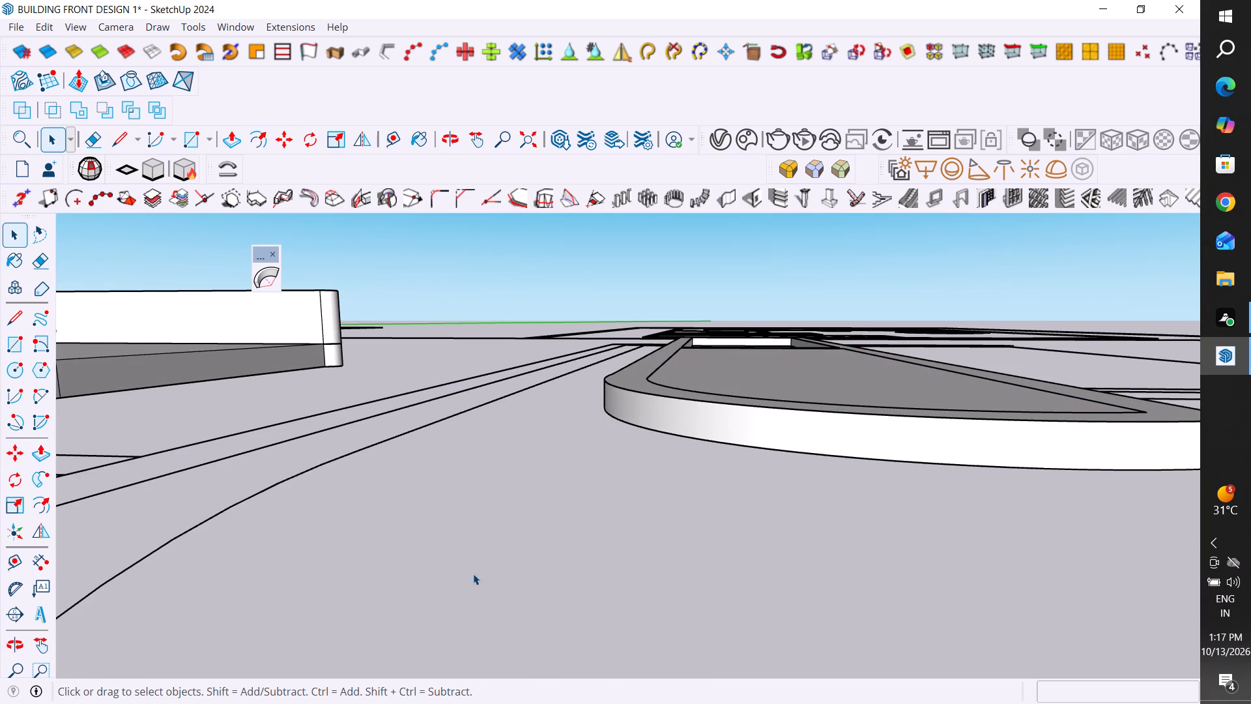
Lower the lower pane group vertically by about 1 inch into the depth of the window frame.
scroll(473, 574, down, 5)
middle_drag(608, 488, 509, 319)
scroll(880, 591, up, 3)
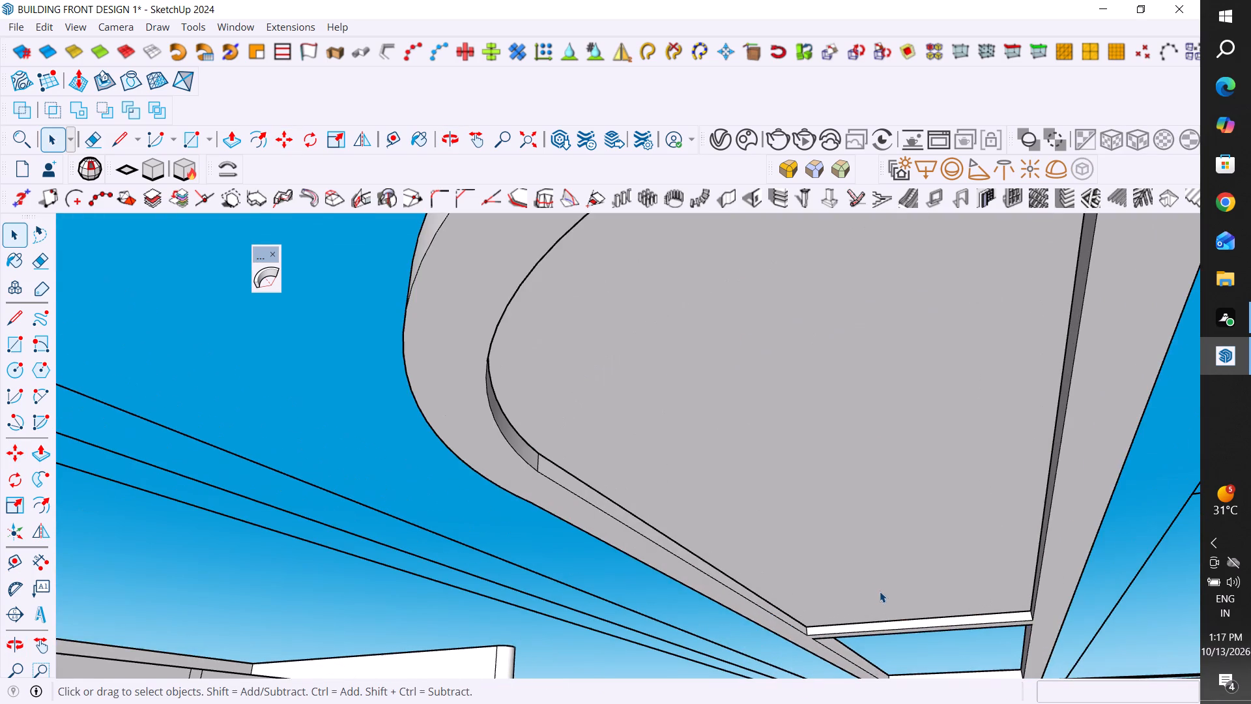
scroll(961, 582, up, 4)
scroll(833, 467, down, 6)
middle_drag(674, 522, 708, 522)
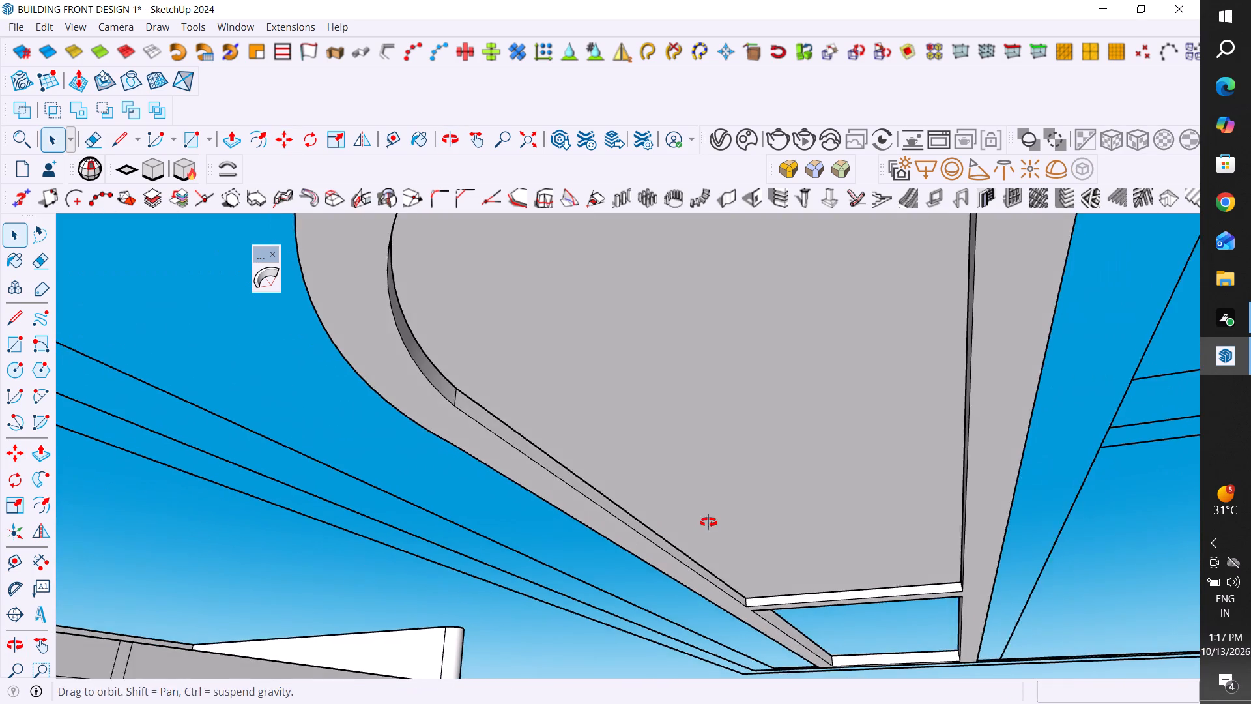
middle_drag(708, 522, 736, 538)
scroll(841, 525, up, 4)
click(903, 524)
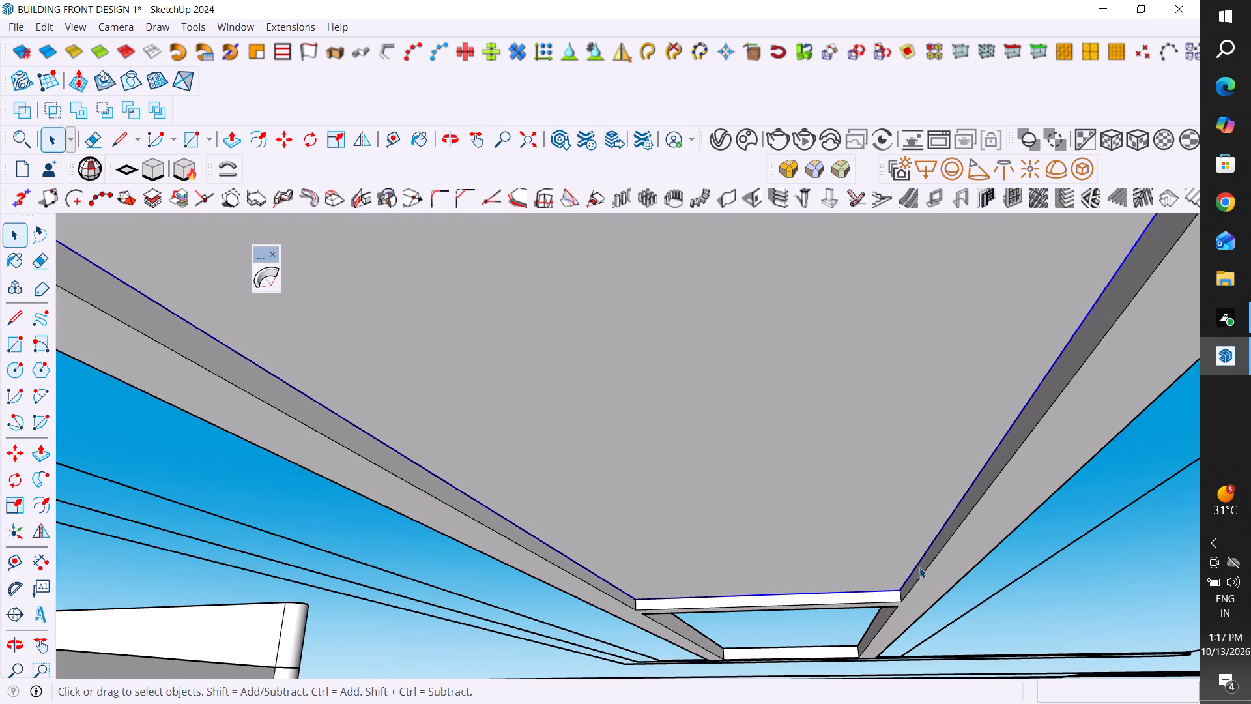
key(m)
scroll(895, 615, up, 8)
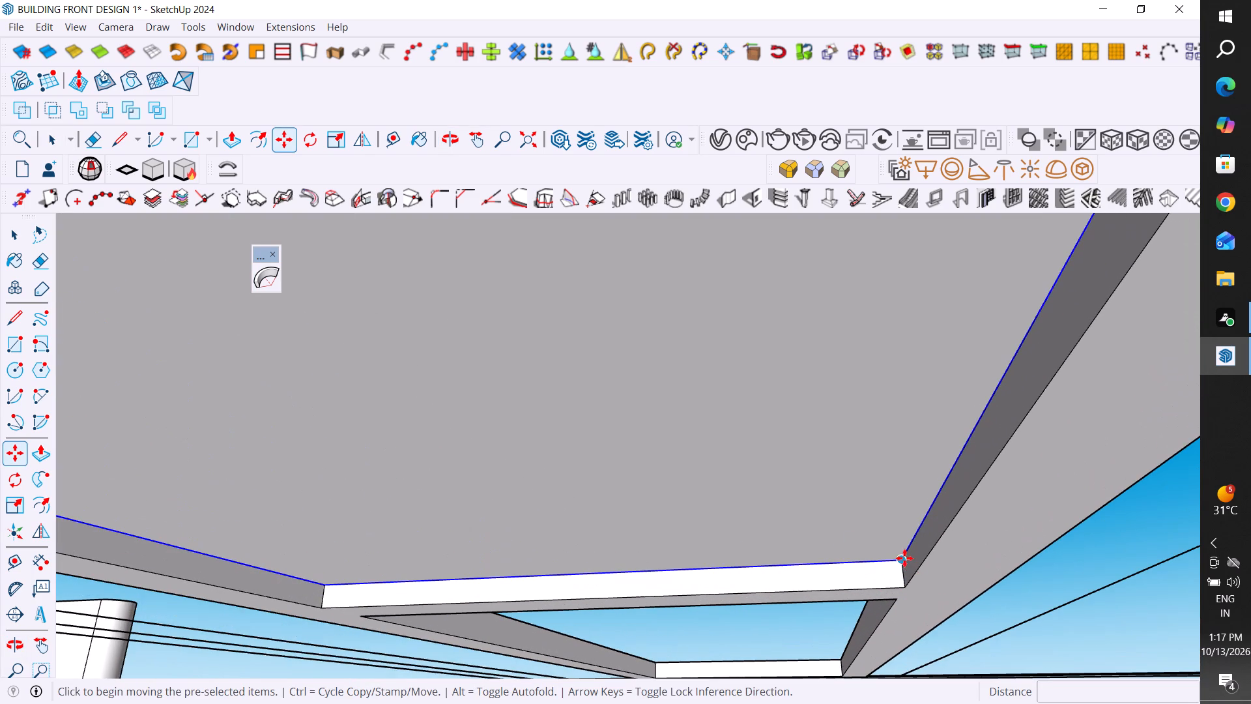
click(901, 558)
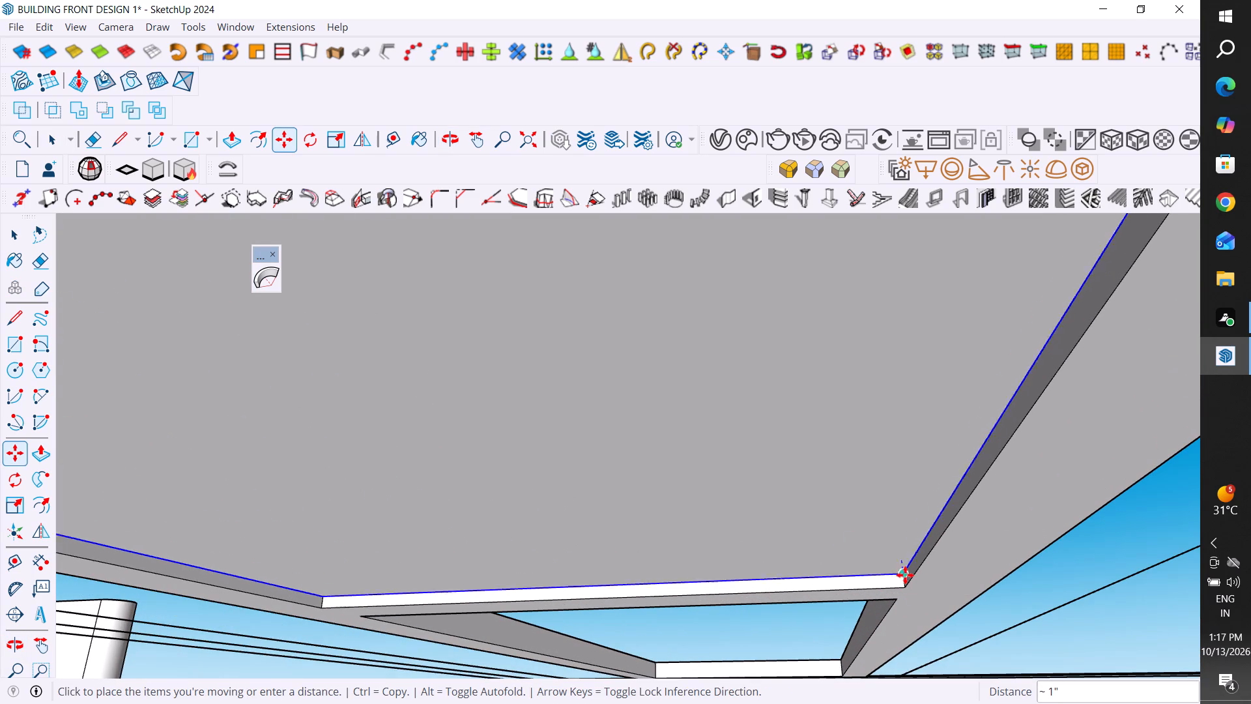
click(906, 575)
scroll(906, 575, down, 17)
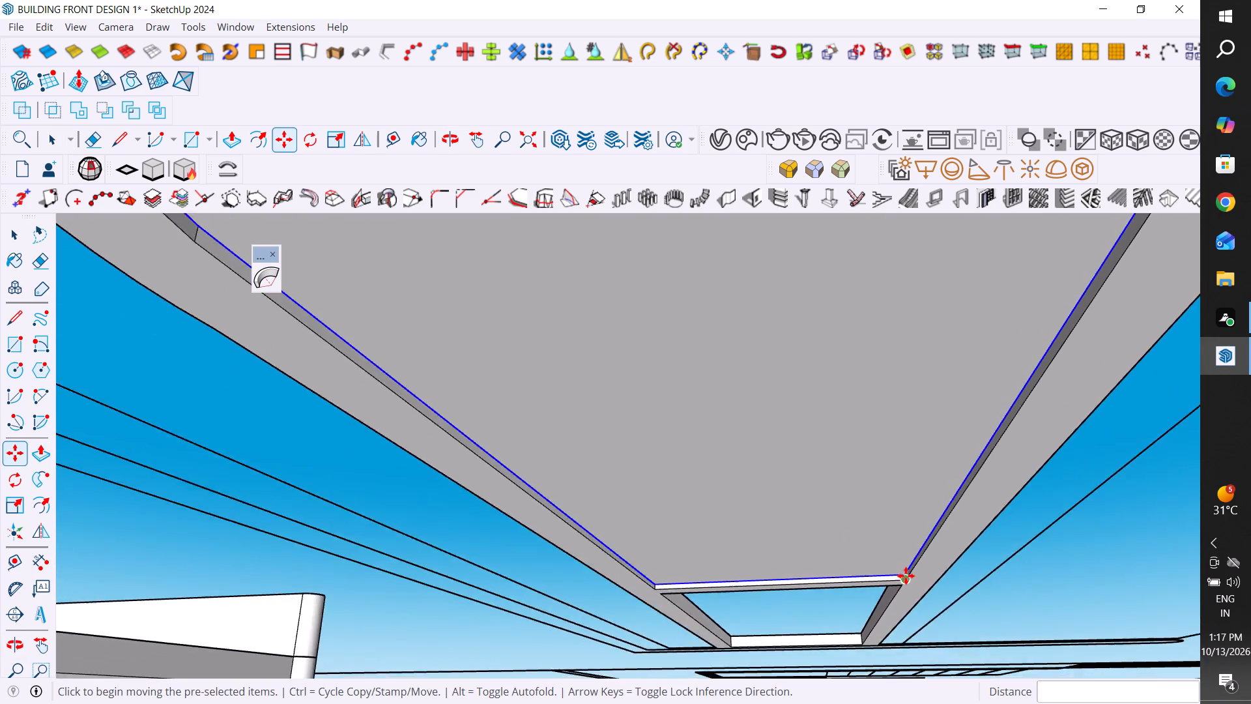
scroll(906, 576, down, 6)
middle_drag(791, 379, 779, 544)
scroll(844, 459, down, 4)
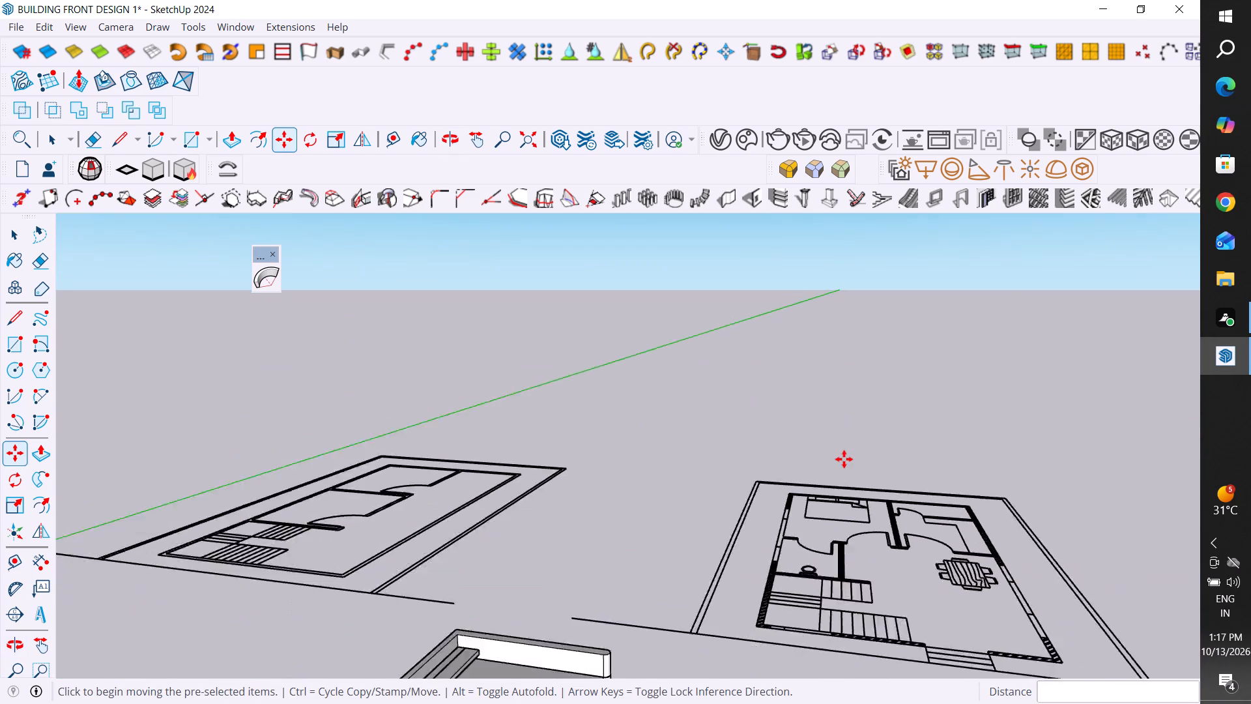
scroll(844, 459, down, 7)
scroll(843, 583, up, 20)
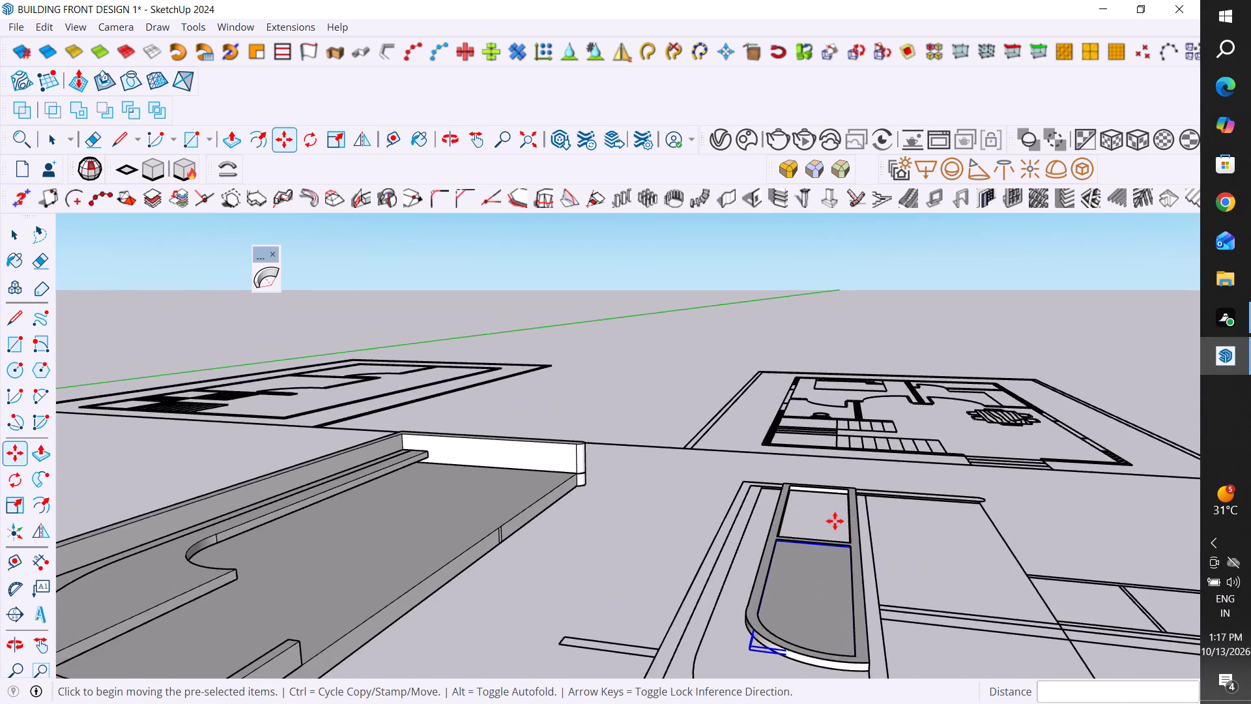
scroll(835, 521, up, 10)
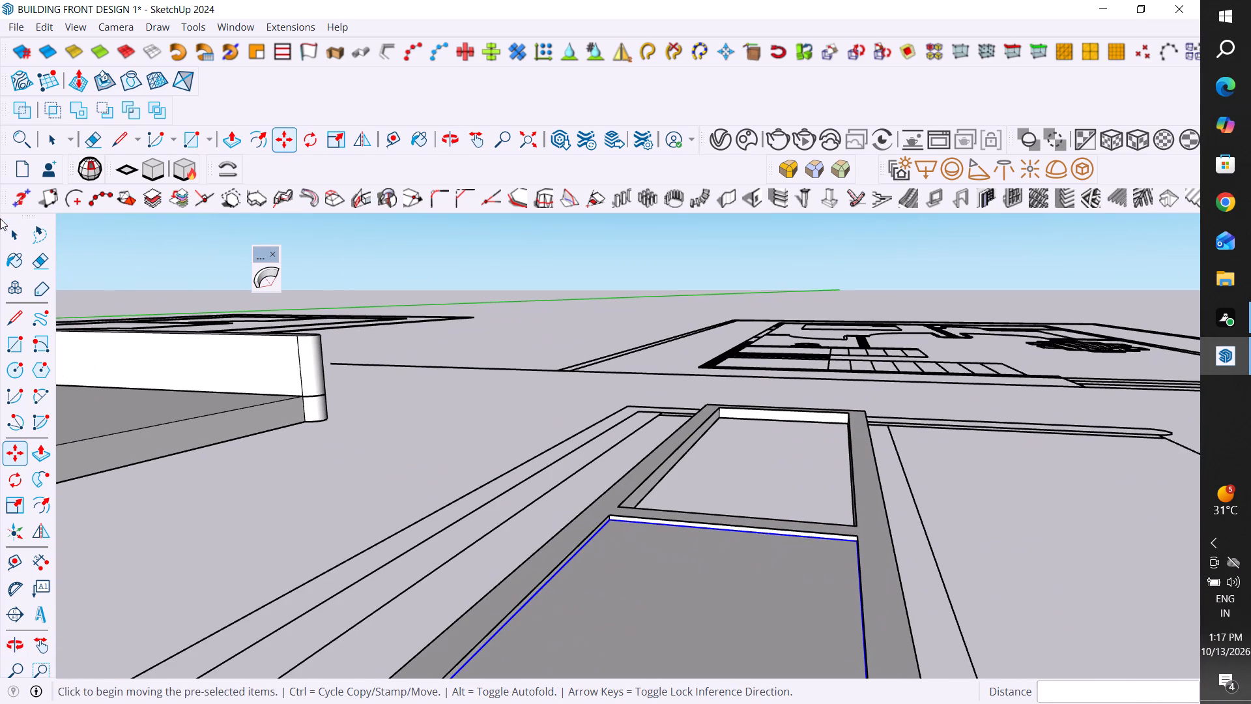
click(13, 227)
click(386, 446)
Draw a rectangle of about 24 by 69 inches corner to corner across the window frame's upper opening.
scroll(761, 509, down, 5)
middle_drag(744, 535, 751, 587)
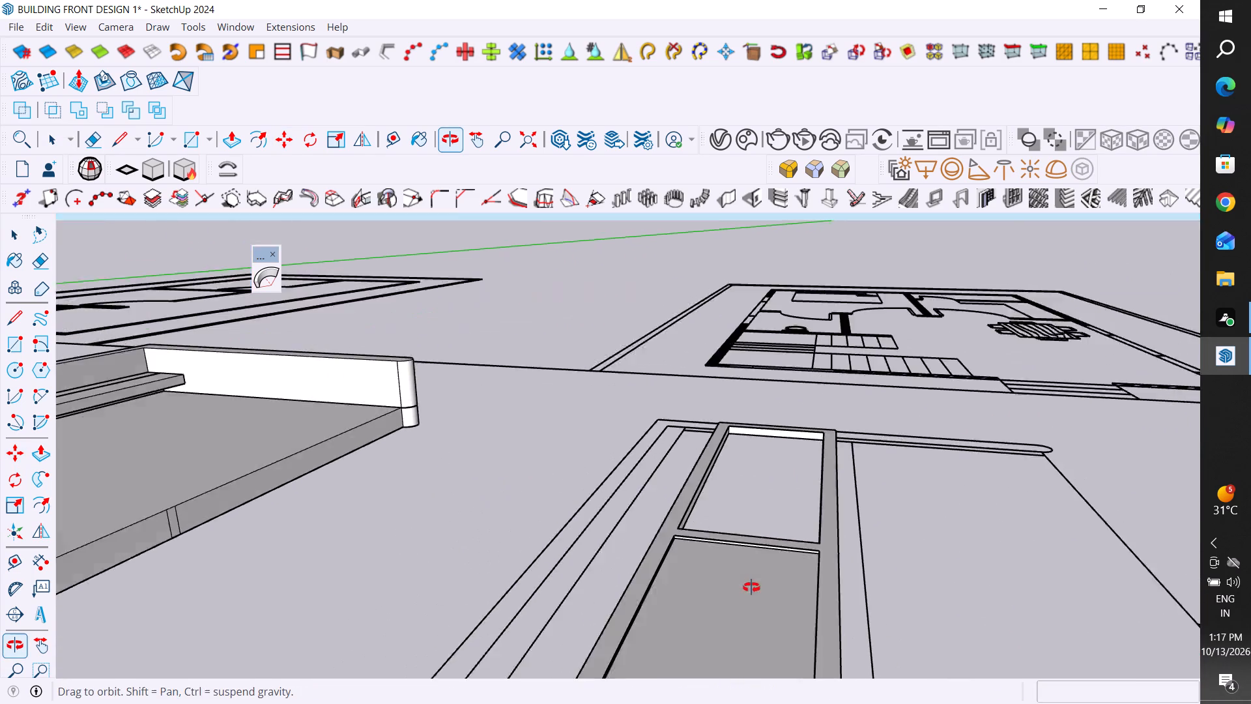
middle_drag(751, 587, 775, 649)
middle_drag(596, 454, 519, 416)
scroll(659, 473, up, 5)
middle_drag(721, 516, 857, 610)
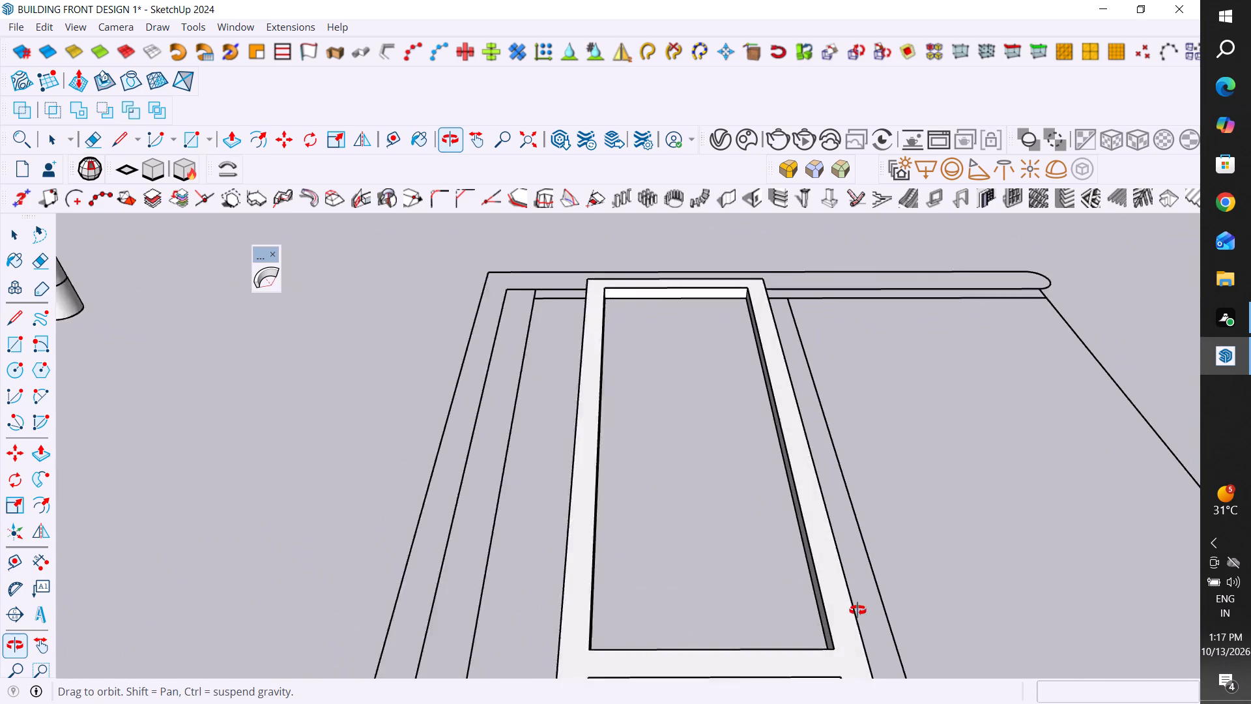
middle_drag(857, 610, 870, 628)
scroll(809, 609, down, 10)
scroll(412, 484, down, 2)
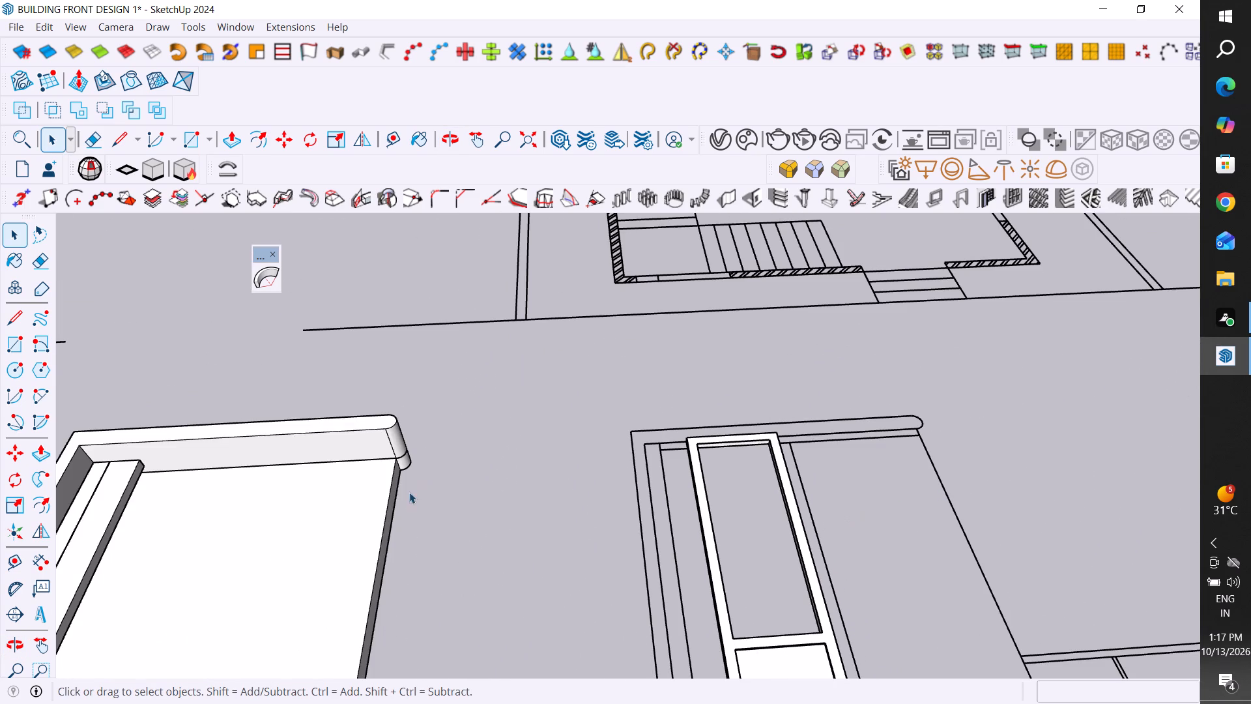
scroll(409, 492, down, 3)
middle_drag(671, 584, 671, 619)
scroll(633, 593, up, 5)
middle_drag(647, 574, 651, 604)
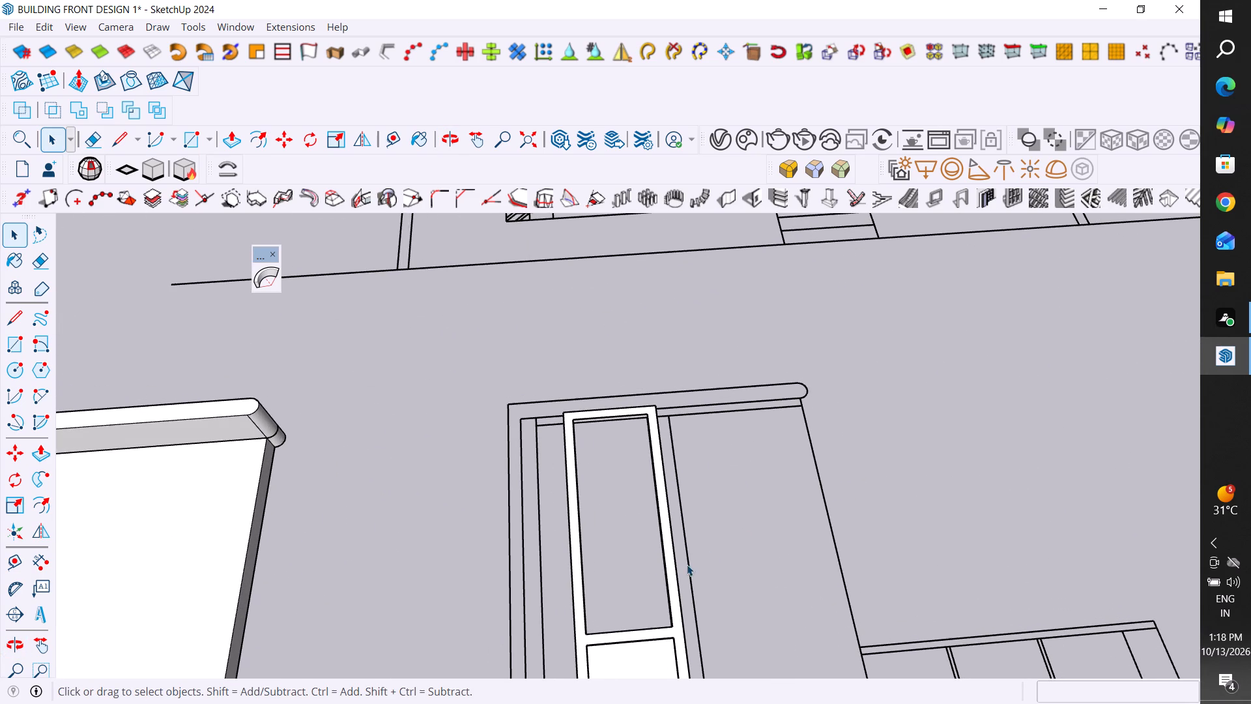
click(25, 351)
click(7, 348)
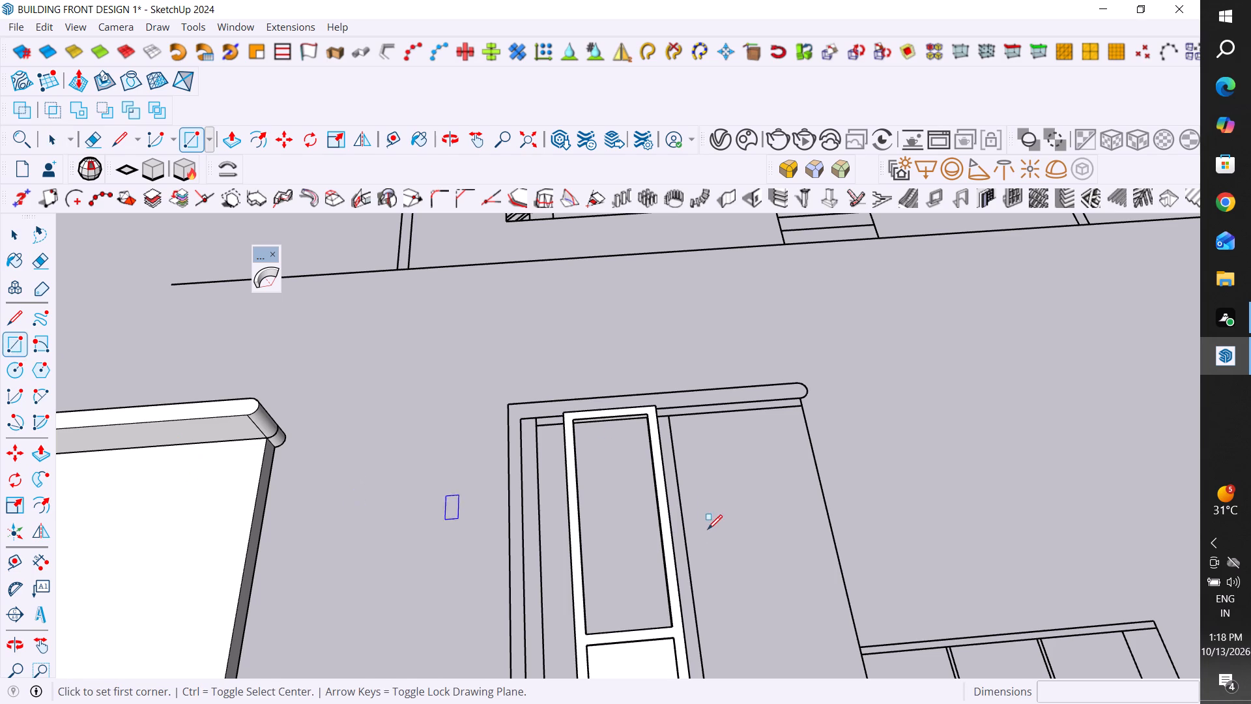
click(573, 423)
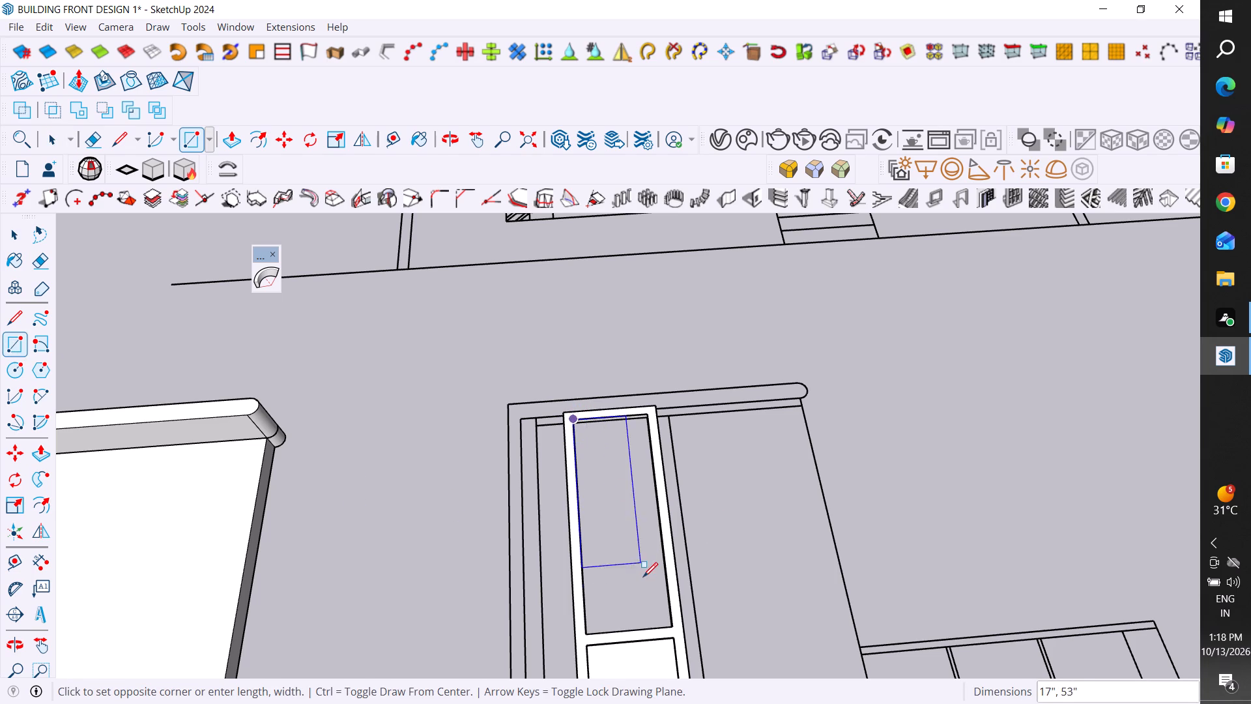
click(675, 630)
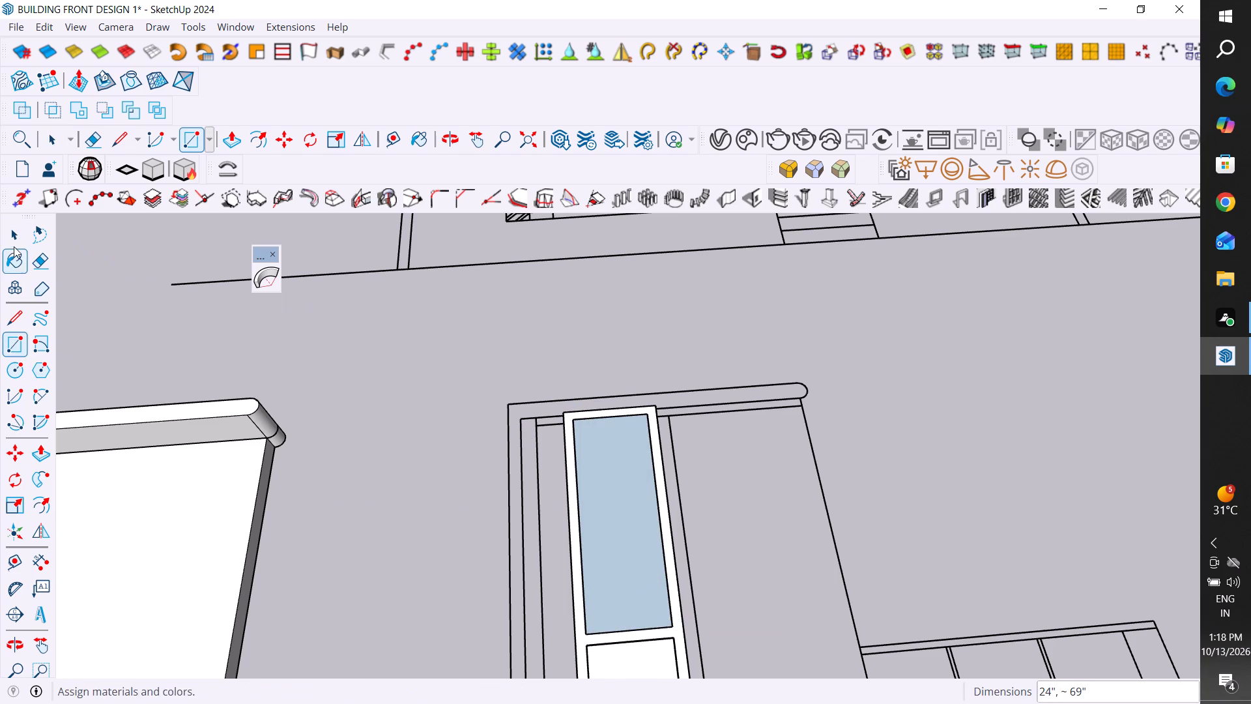
Reverse the rectangular face in the upper opening so its front side faces up.
click(31, 226)
click(14, 233)
click(625, 514)
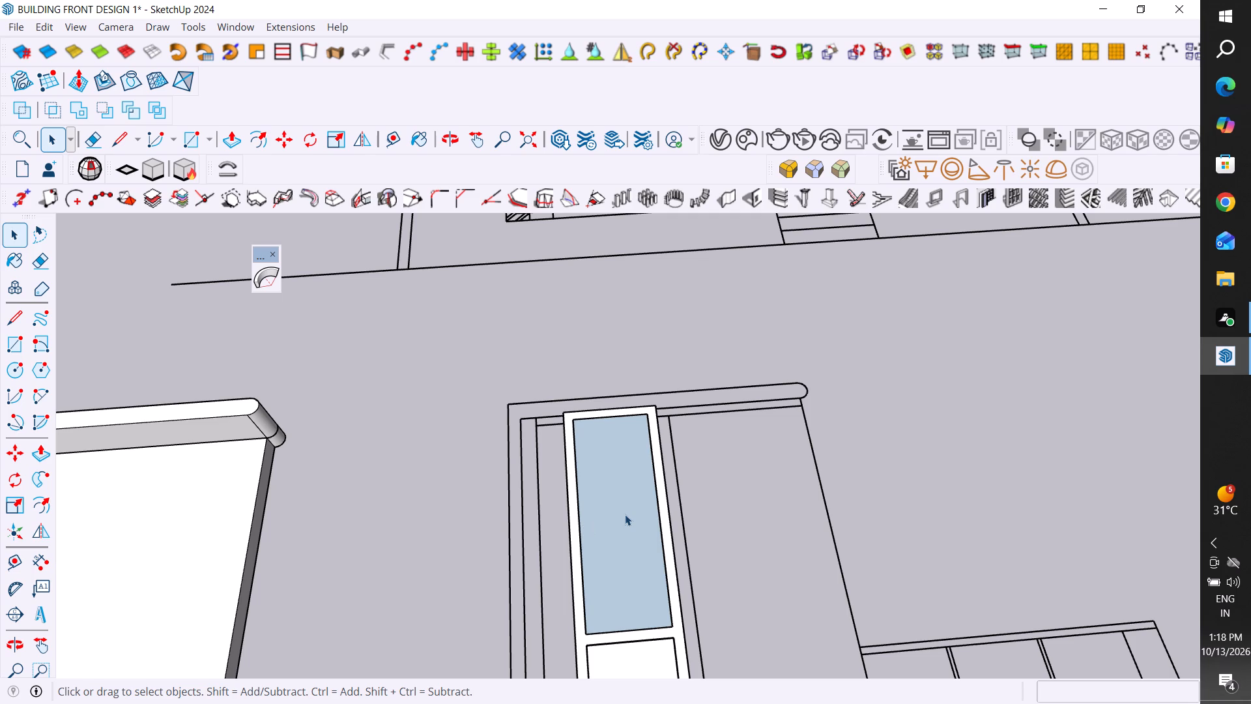
right_click(625, 514)
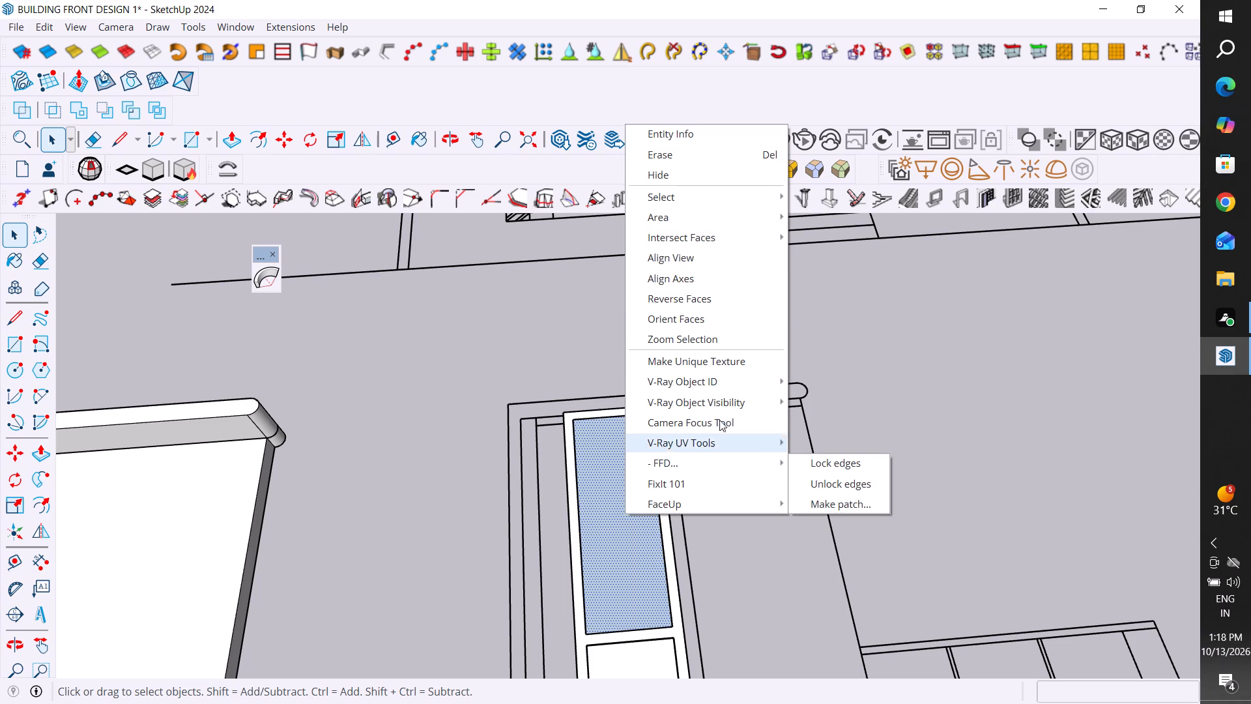
click(714, 292)
Copy the upper pane face about 68 inches out of the frame into the empty space beside the facade drawing.
click(624, 536)
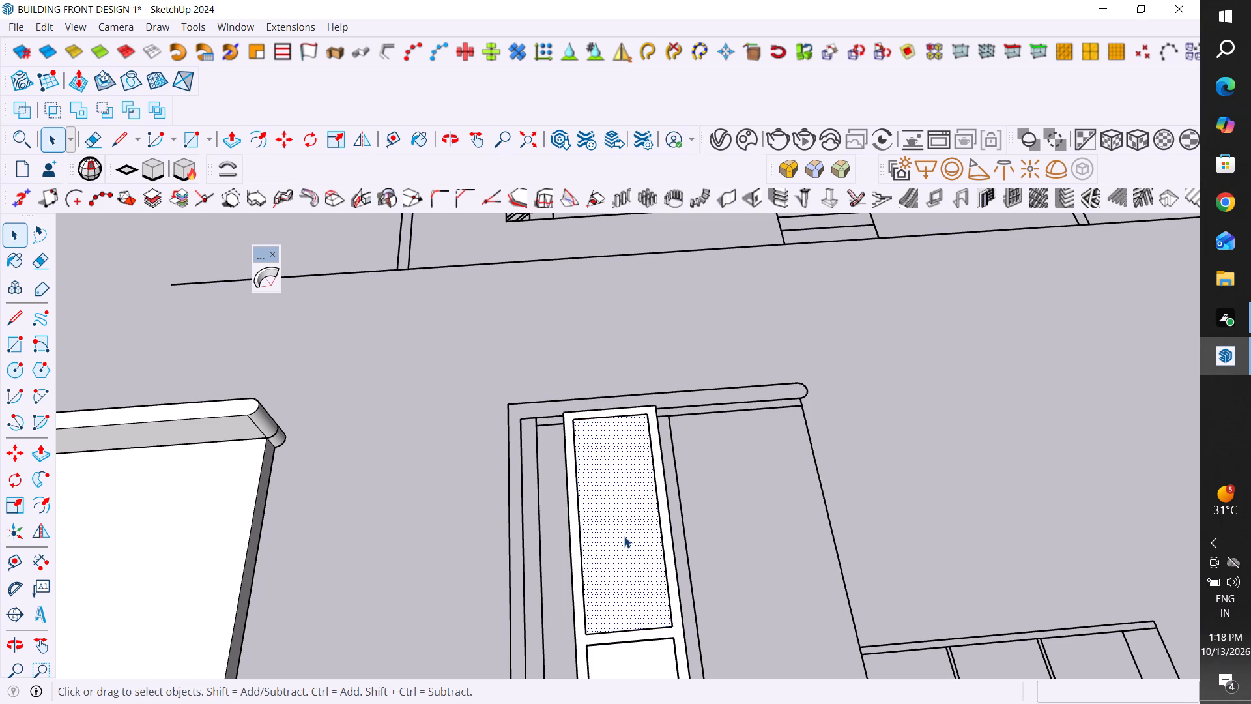
key(m)
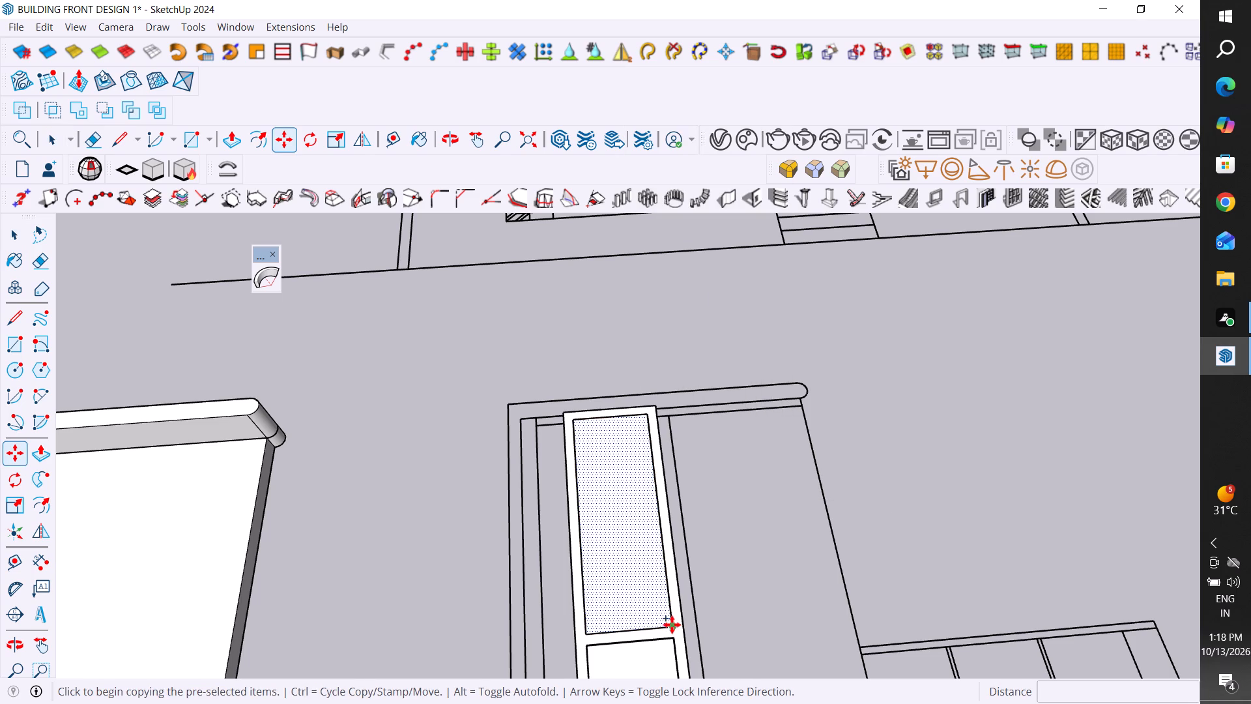
click(672, 624)
click(426, 652)
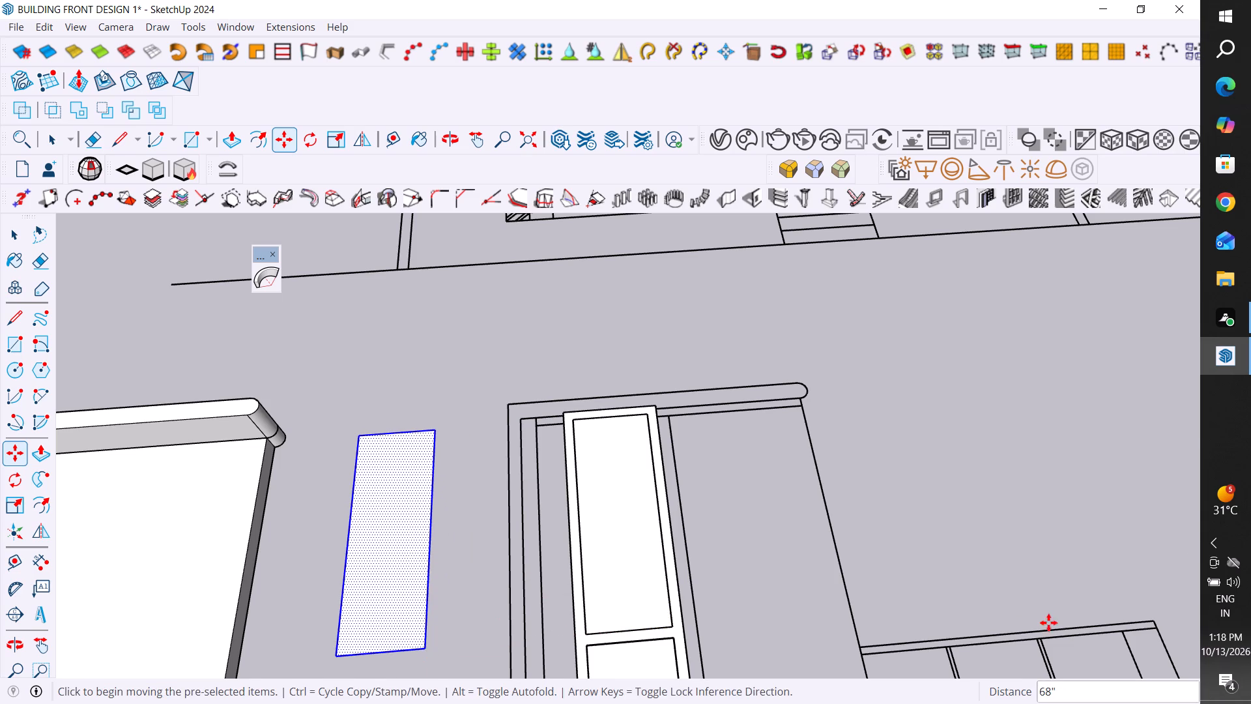
key(Escape)
Delete the original upper pane face from inside the window frame.
click(14, 237)
click(627, 517)
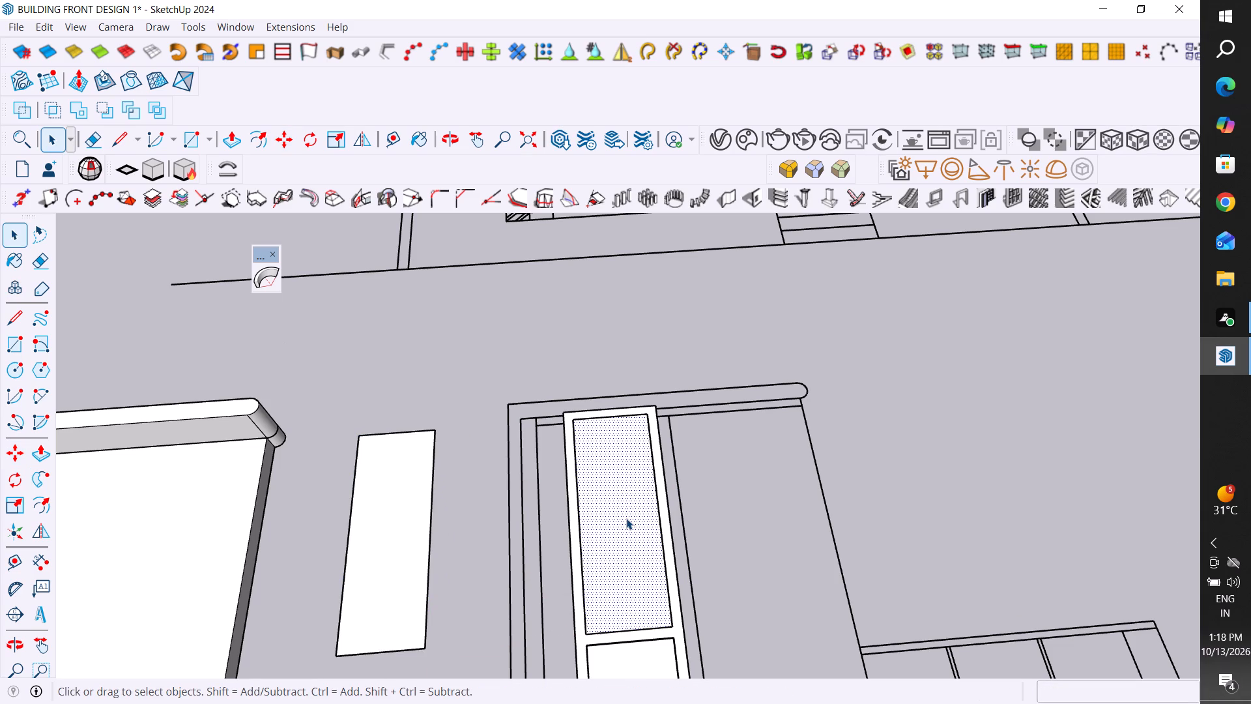
key(Delete)
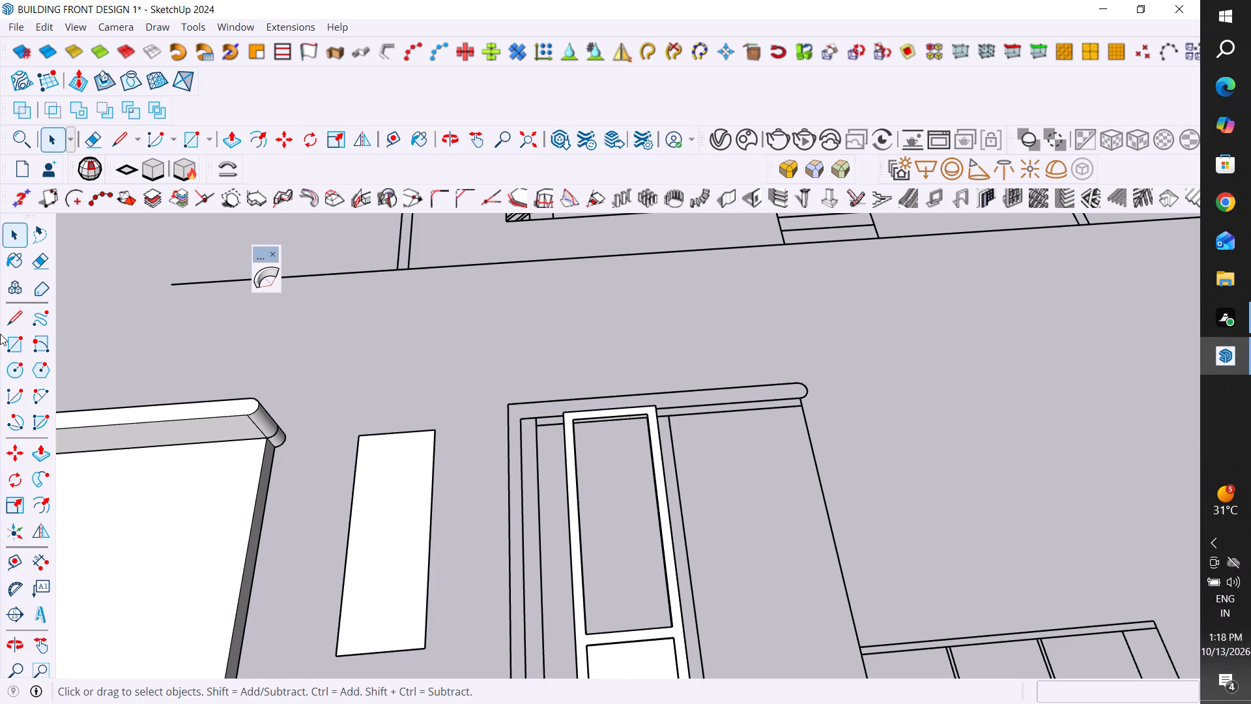
Extrude the copied upper pane face beside the facade by the same thickness as the lower pane.
click(42, 452)
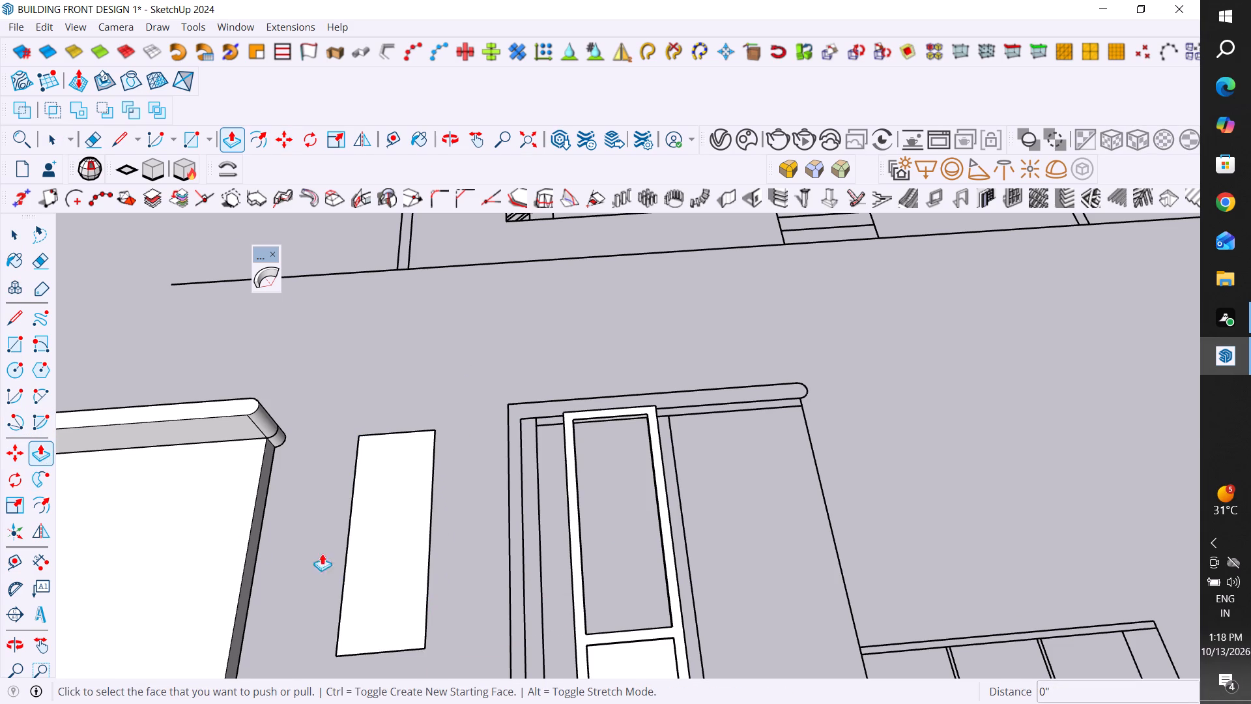
double_click(394, 576)
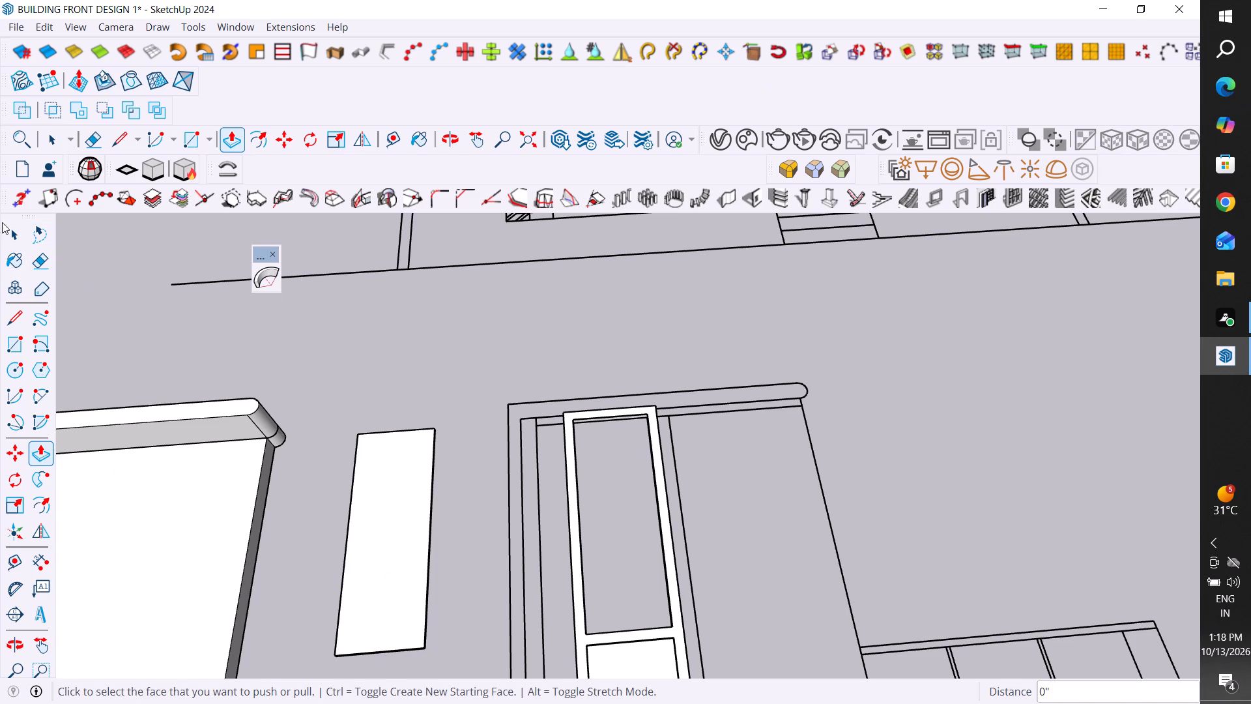
click(22, 237)
click(100, 295)
Select the whole extruded upper pane beside the facade drawing and make it a group.
scroll(448, 518, down, 7)
middle_drag(459, 579, 470, 405)
scroll(459, 579, up, 1)
scroll(392, 493, up, 7)
triple_click(405, 480)
click(405, 480)
right_click(405, 480)
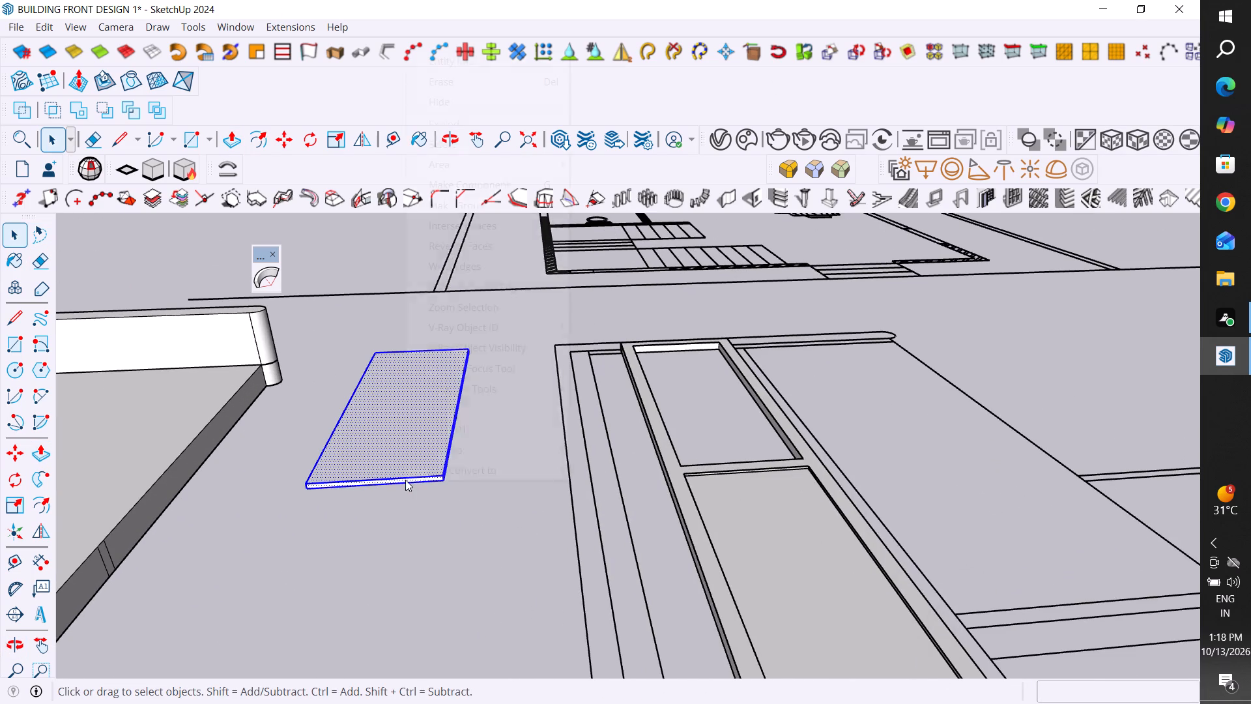
click(508, 205)
scroll(510, 460, down, 5)
click(449, 525)
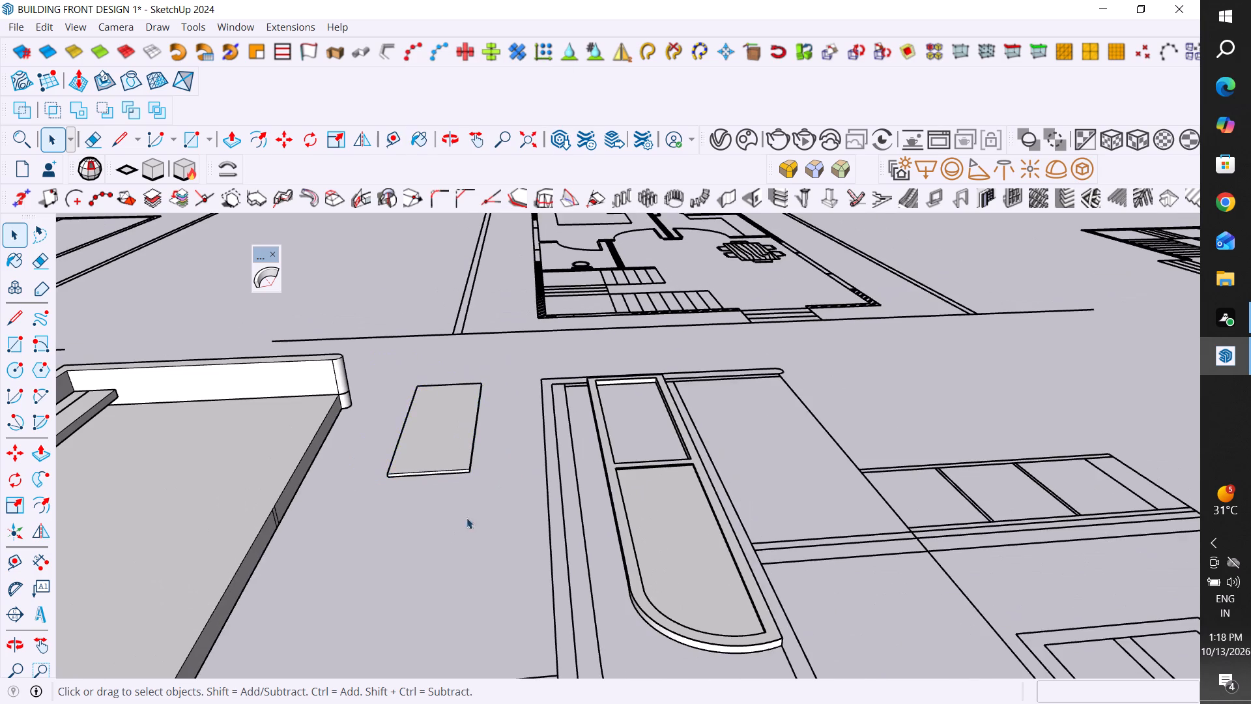
Move the upper pane group by its lower corner into the matching corner of the window frame's upper opening.
middle_drag(523, 467, 521, 555)
scroll(521, 555, down, 8)
scroll(582, 486, down, 6)
middle_drag(596, 495, 573, 557)
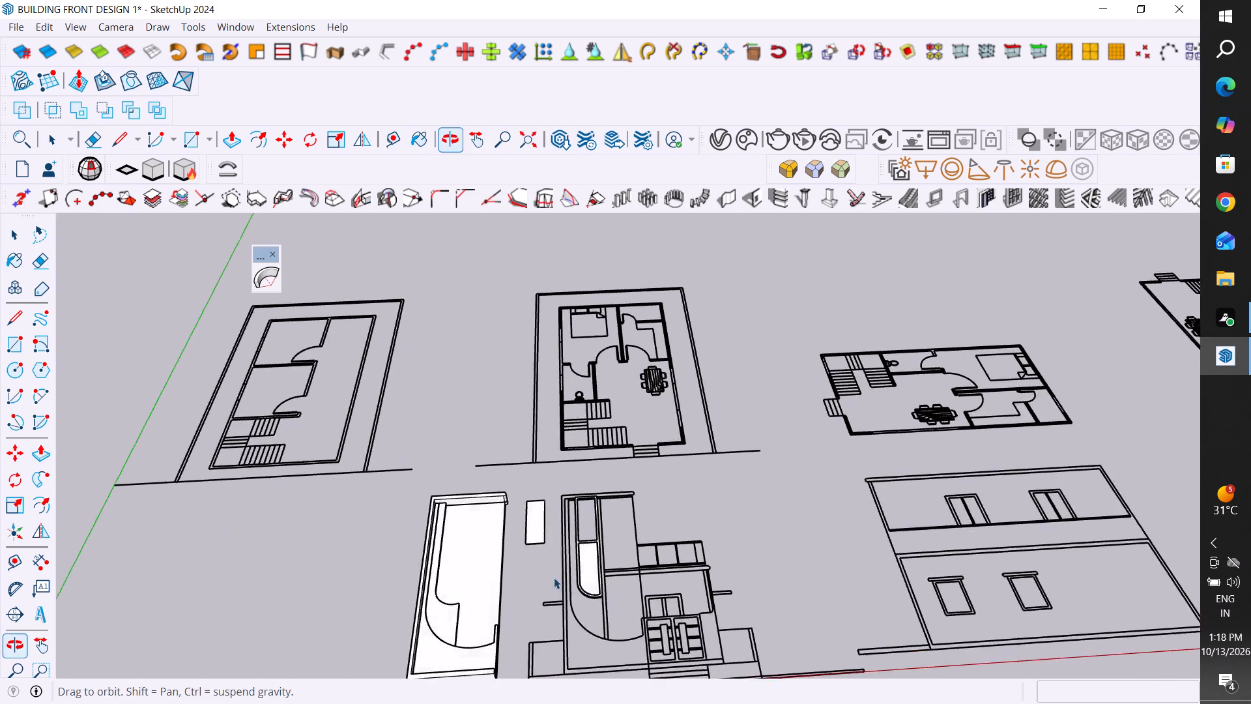
scroll(533, 538, up, 6)
key(m)
scroll(511, 596, up, 7)
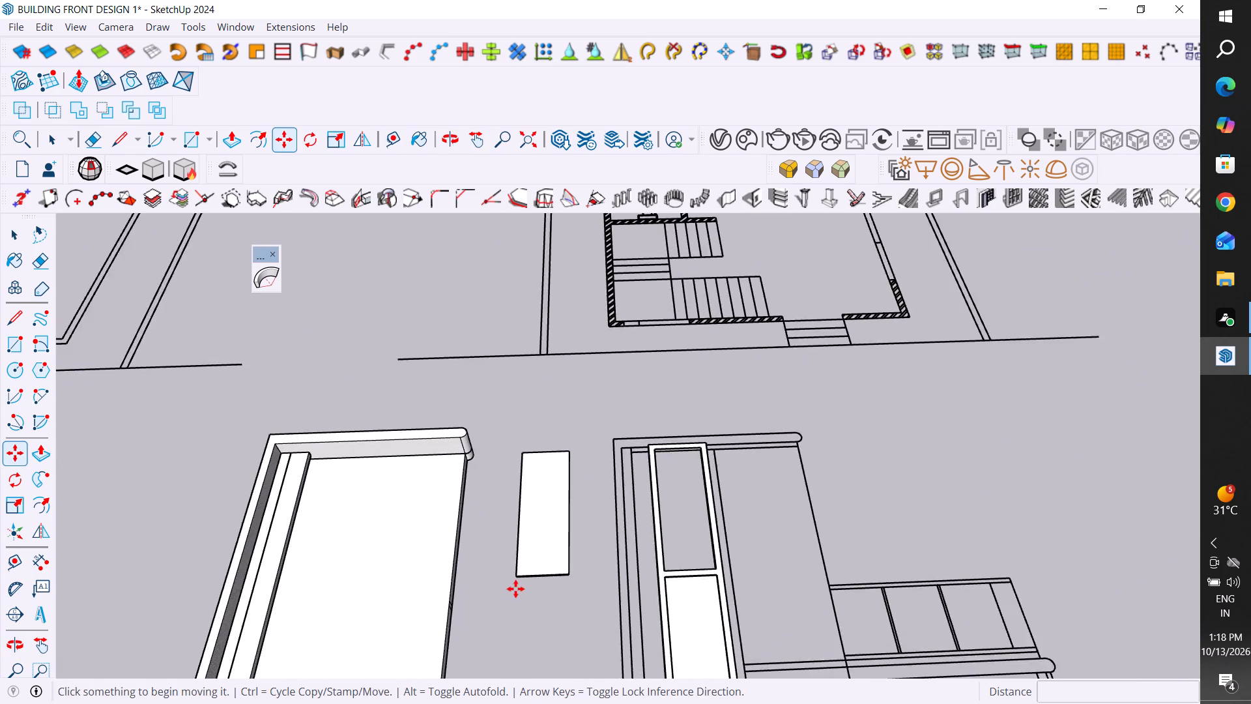
scroll(515, 589, up, 9)
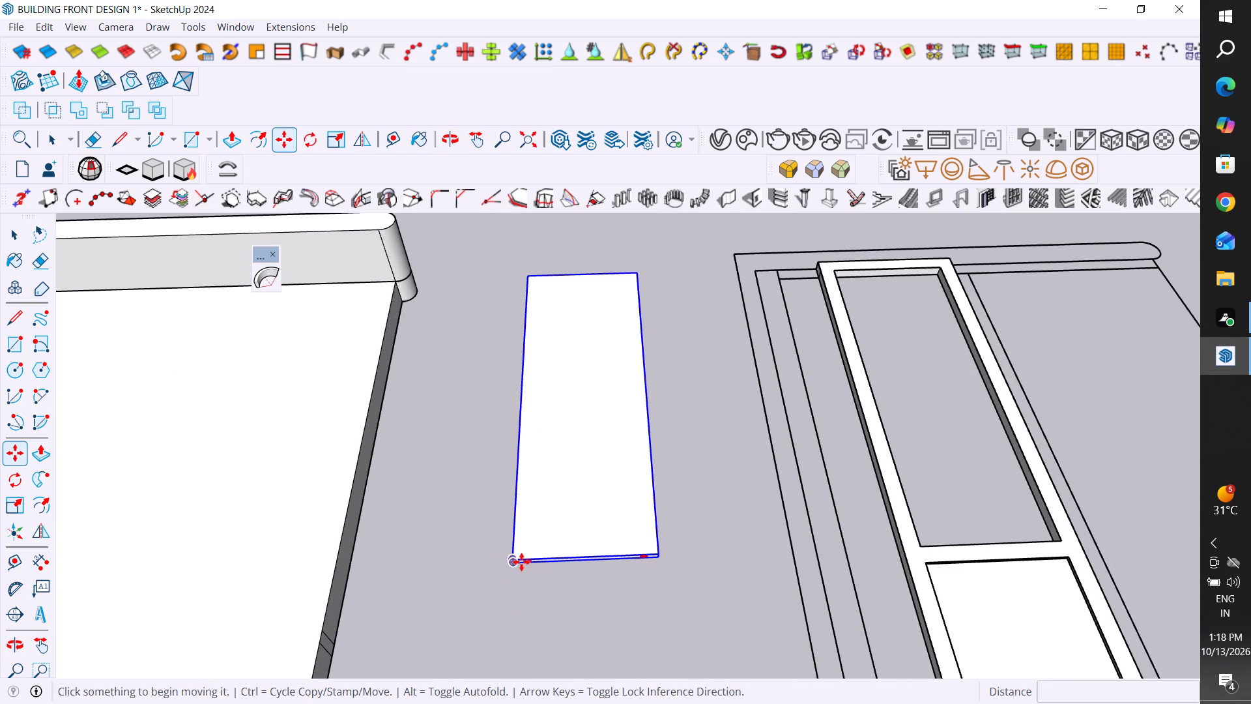
scroll(523, 563, up, 10)
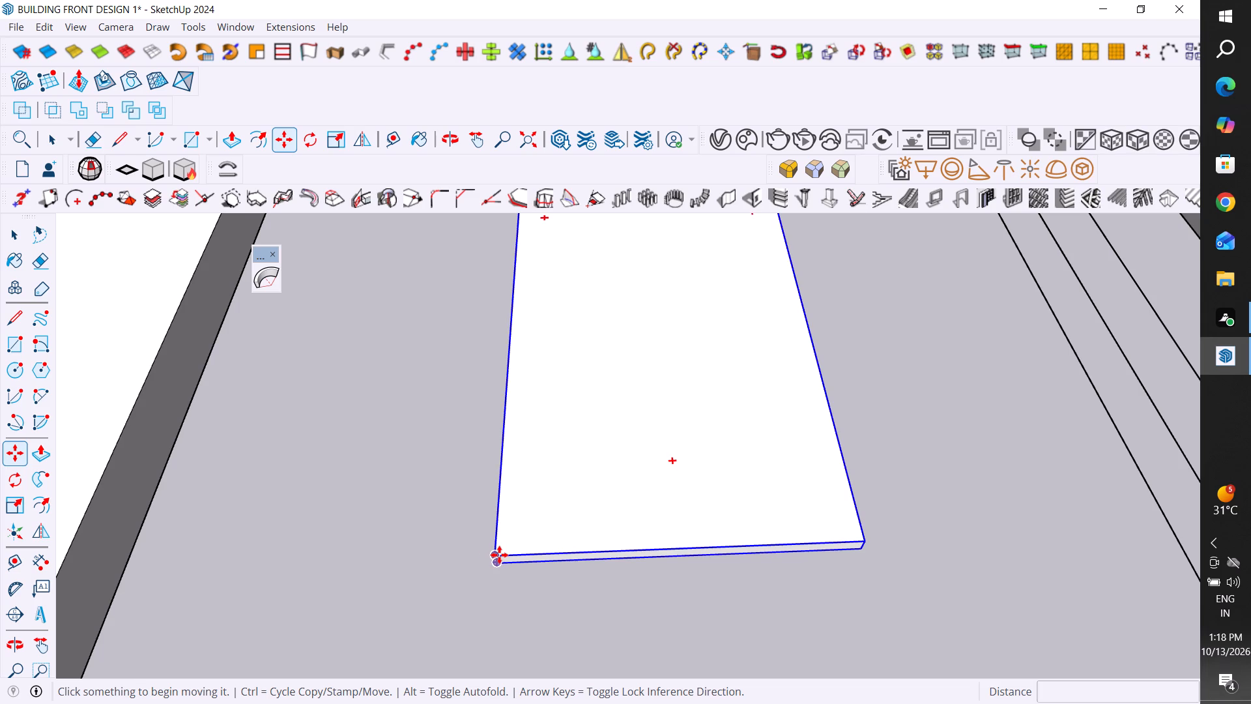
click(499, 555)
scroll(499, 555, down, 17)
scroll(691, 557, up, 10)
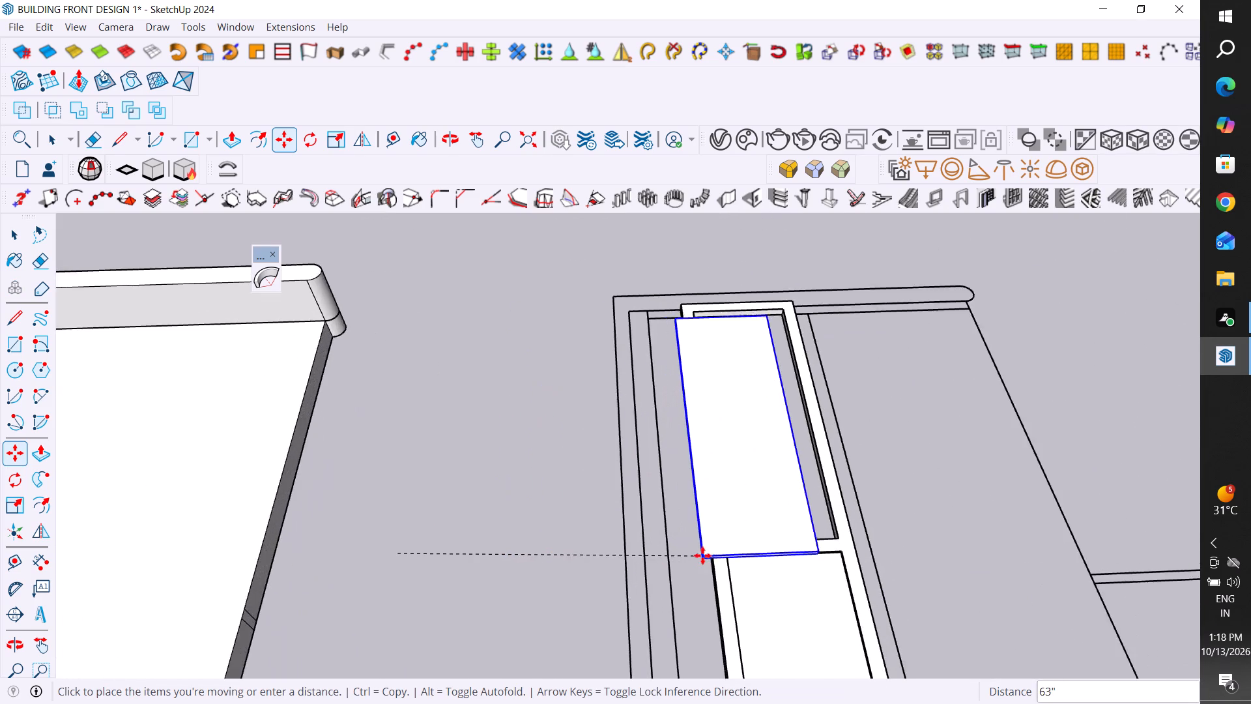
scroll(702, 555, up, 8)
scroll(371, 550, down, 12)
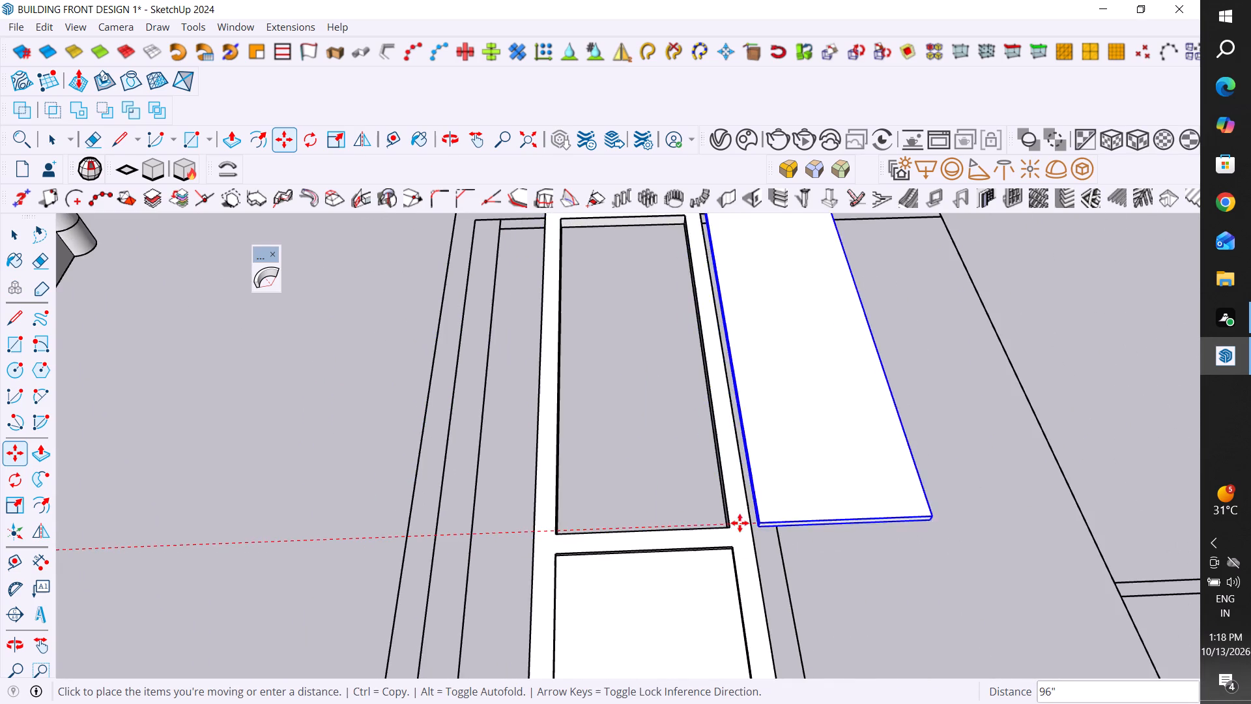
scroll(646, 508, up, 12)
middle_drag(564, 551, 569, 447)
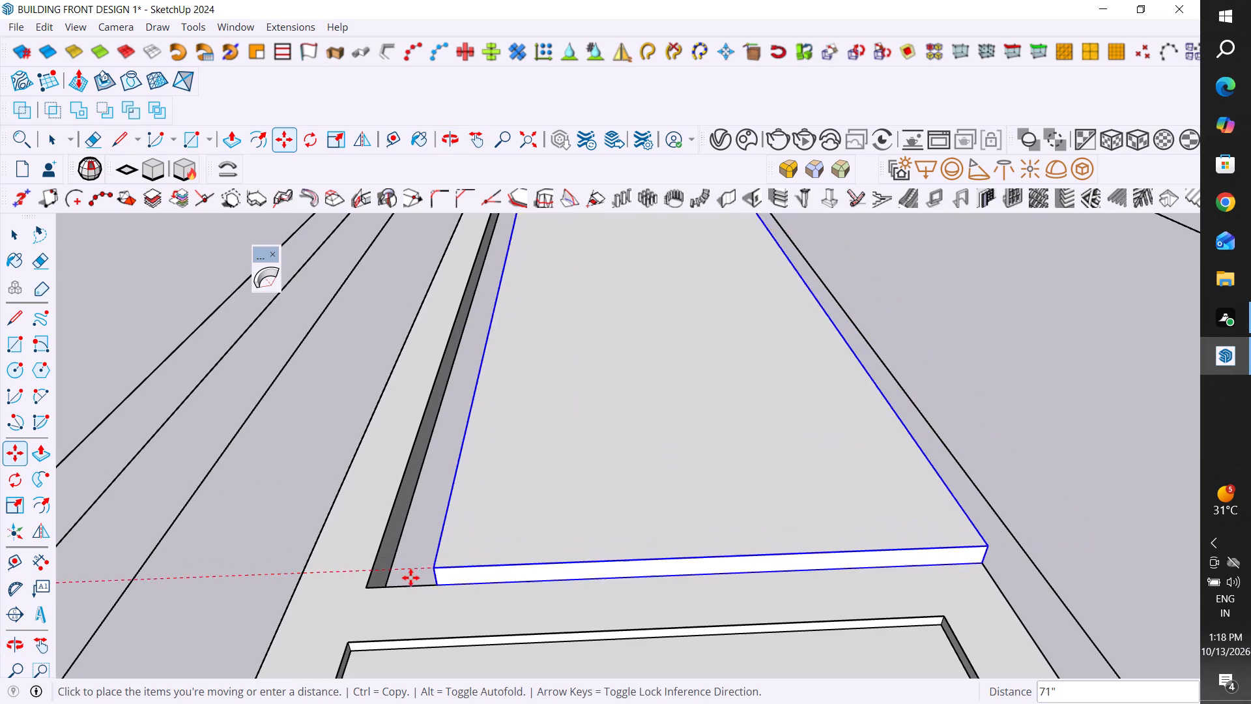
click(371, 586)
scroll(442, 535, down, 5)
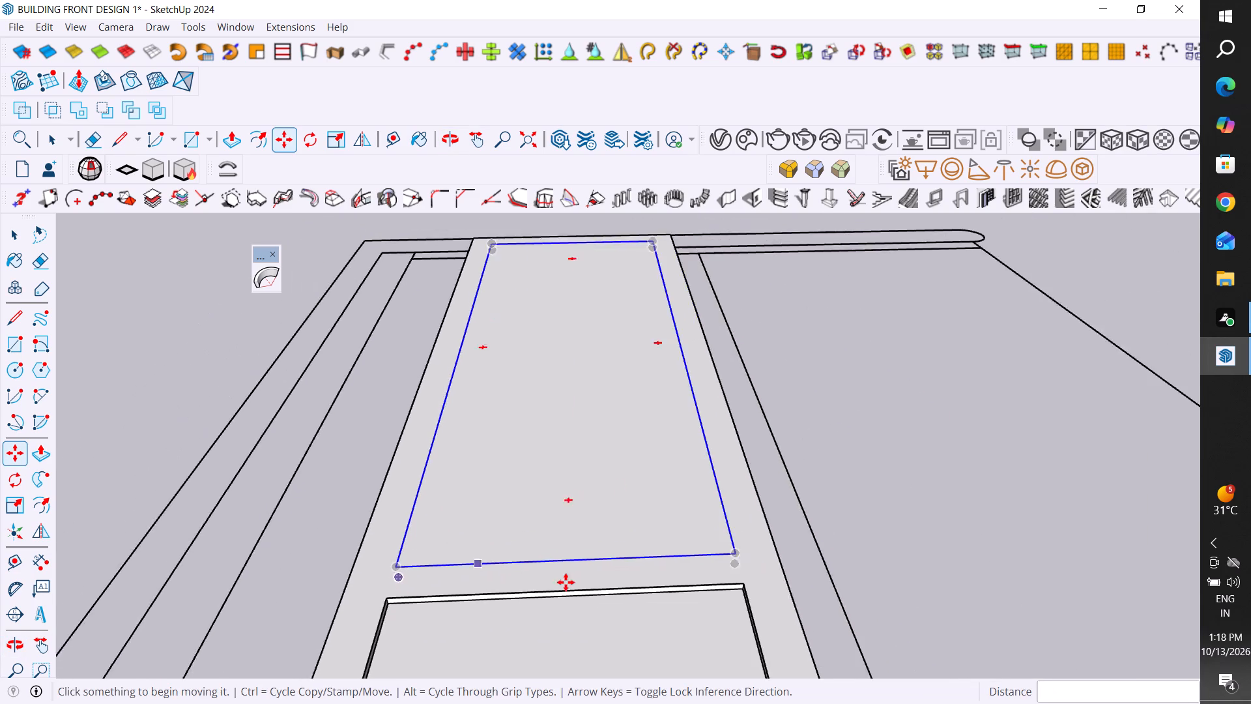
Lower the upper pane group 1" so it sits recessed below the frame's top surface.
middle_drag(566, 581, 642, 325)
middle_drag(611, 513, 556, 415)
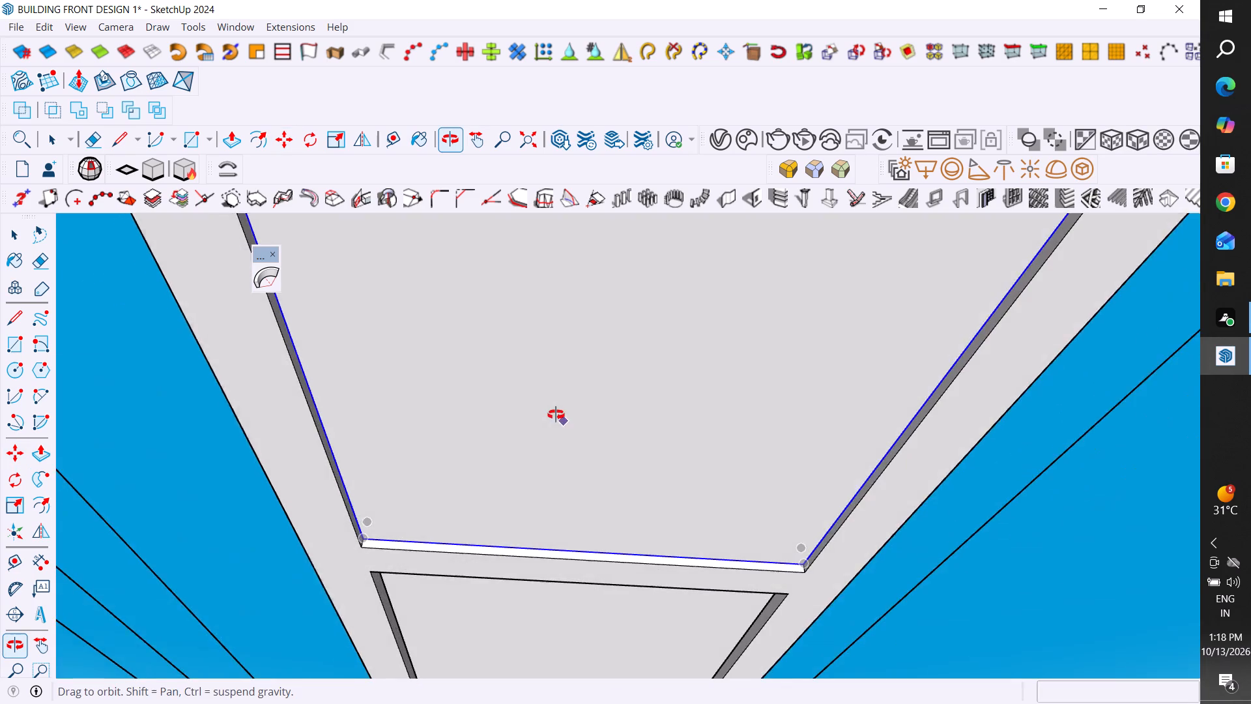
middle_drag(556, 415, 558, 456)
click(5, 231)
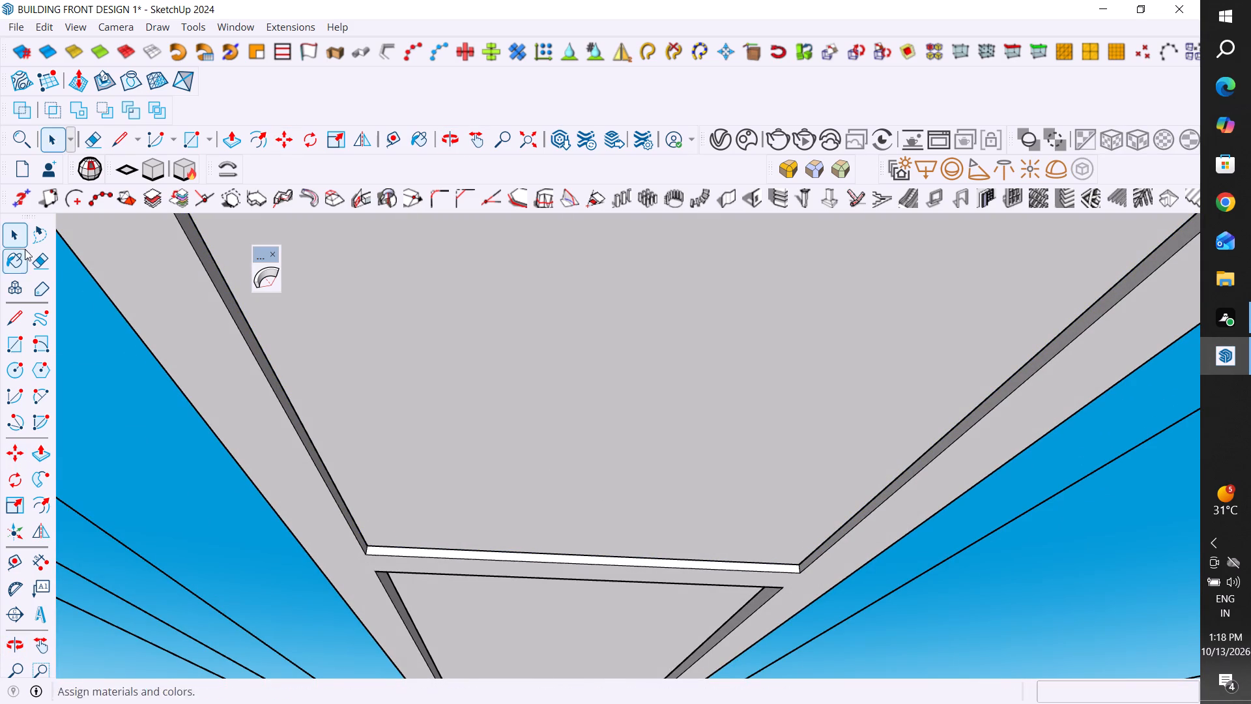
click(29, 249)
scroll(493, 570, down, 3)
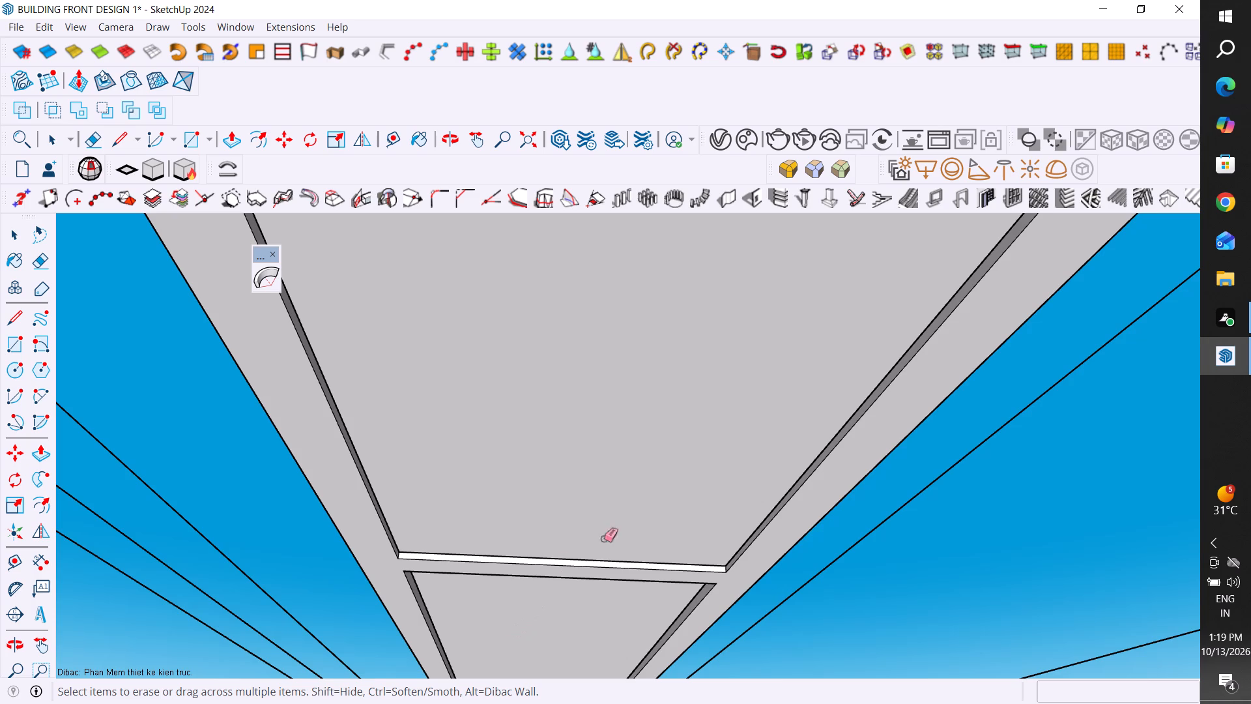
middle_drag(731, 460, 680, 649)
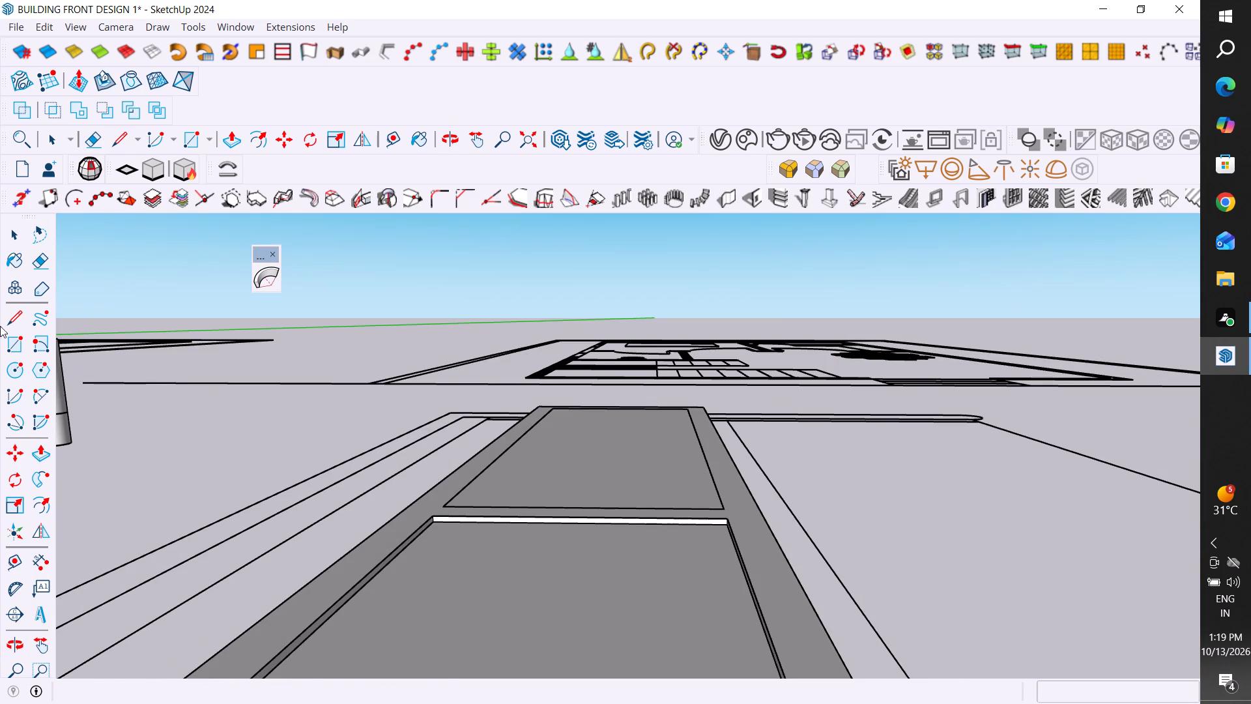
click(12, 241)
click(144, 434)
click(633, 472)
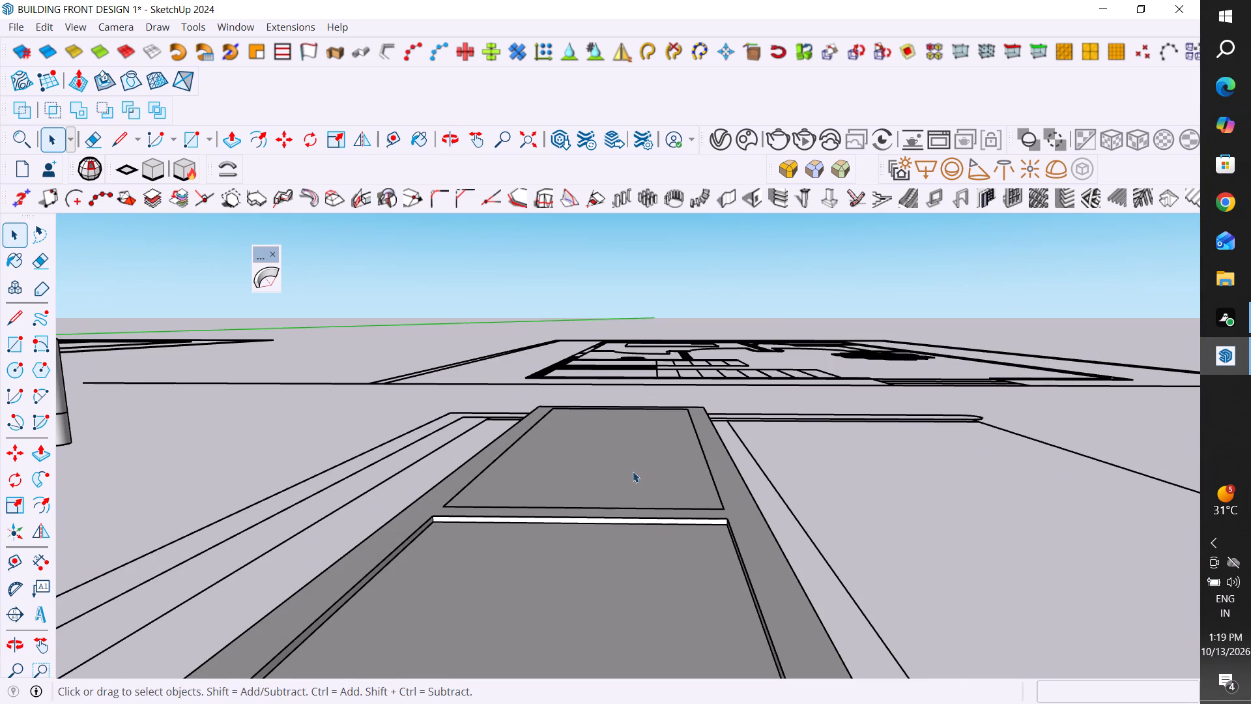
middle_drag(672, 568, 463, 602)
middle_drag(773, 517, 560, 647)
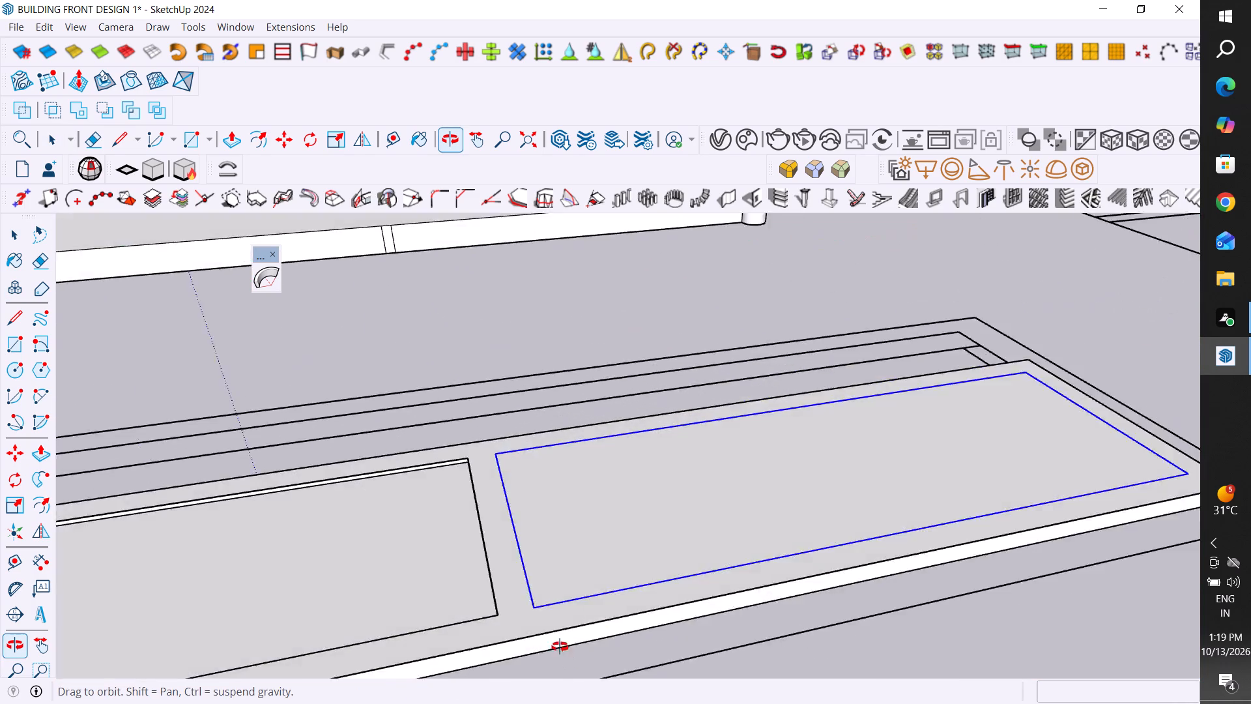
middle_drag(560, 647, 546, 670)
key(m)
scroll(499, 445, up, 9)
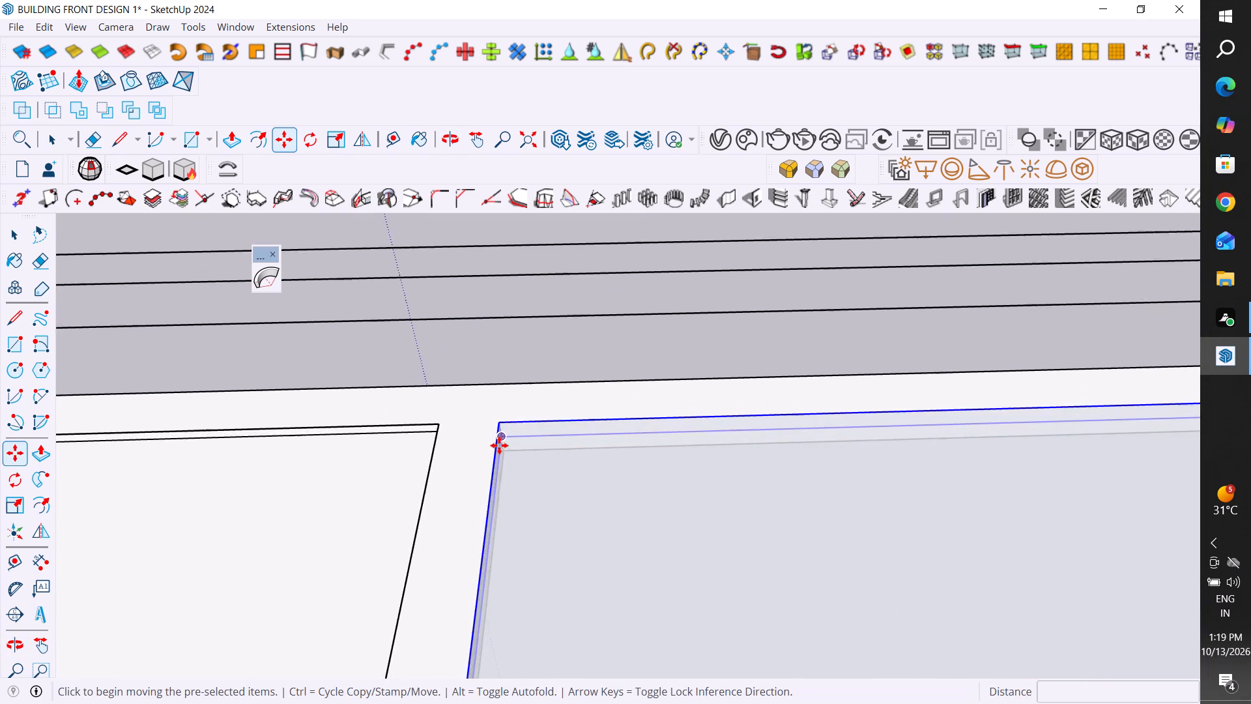
click(500, 418)
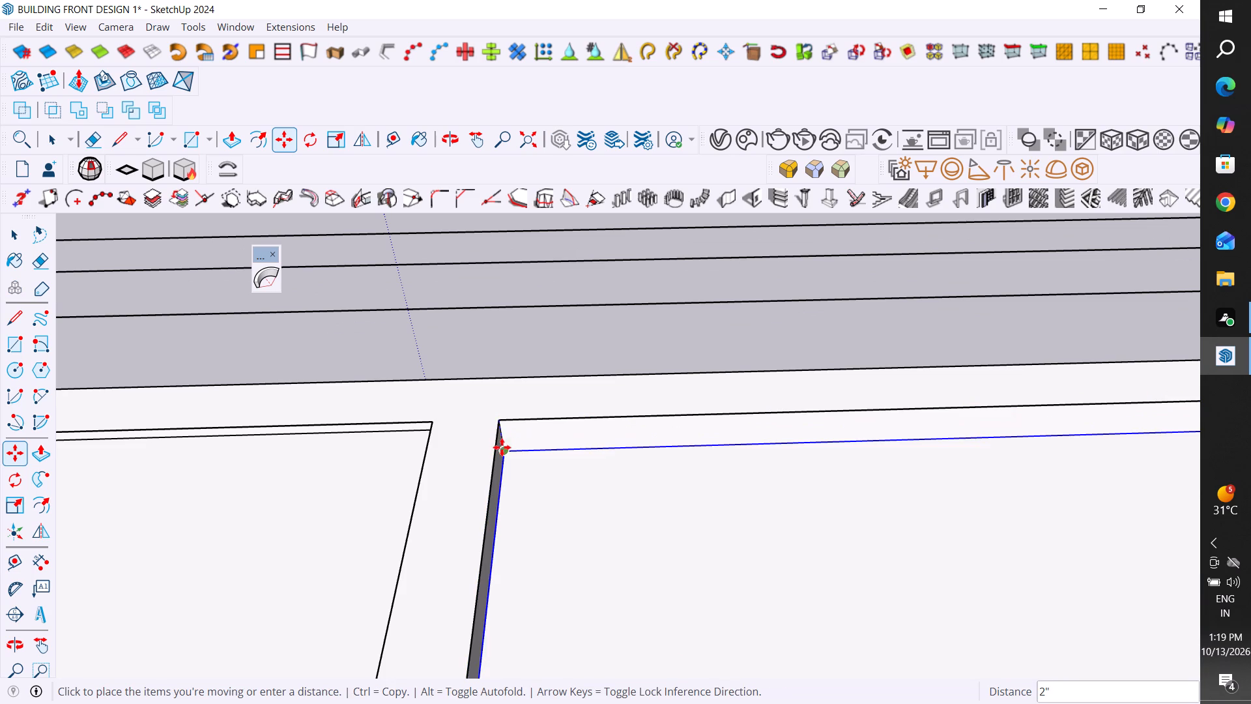
click(503, 432)
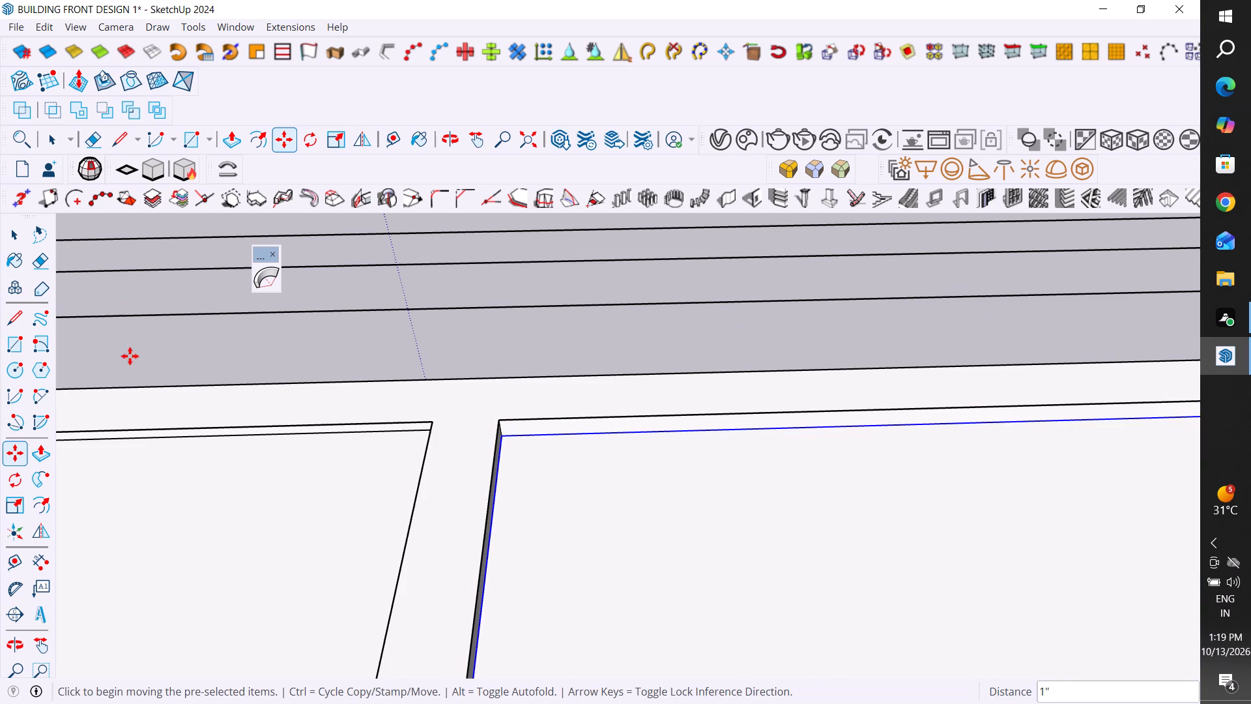
click(10, 232)
click(318, 366)
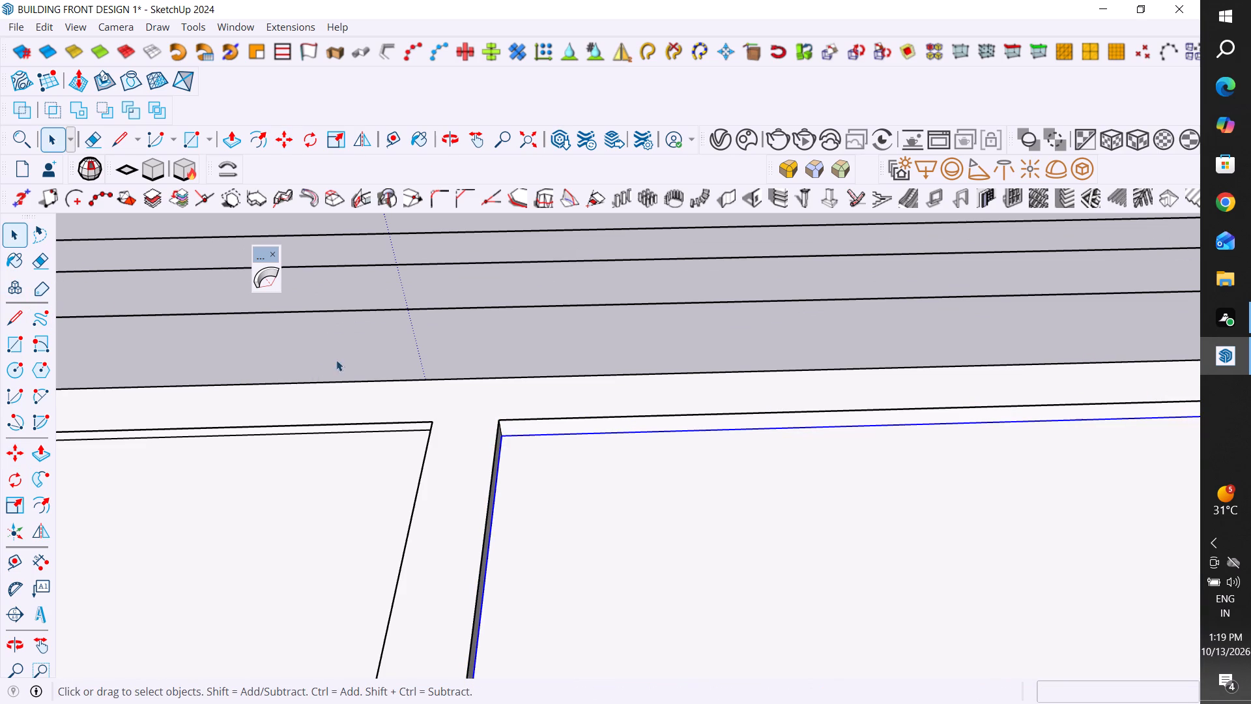
Examine the fitted window panes and the neighbouring extruded wall with its curved recess.
scroll(677, 407, down, 20)
scroll(677, 407, down, 1)
middle_drag(513, 527, 647, 526)
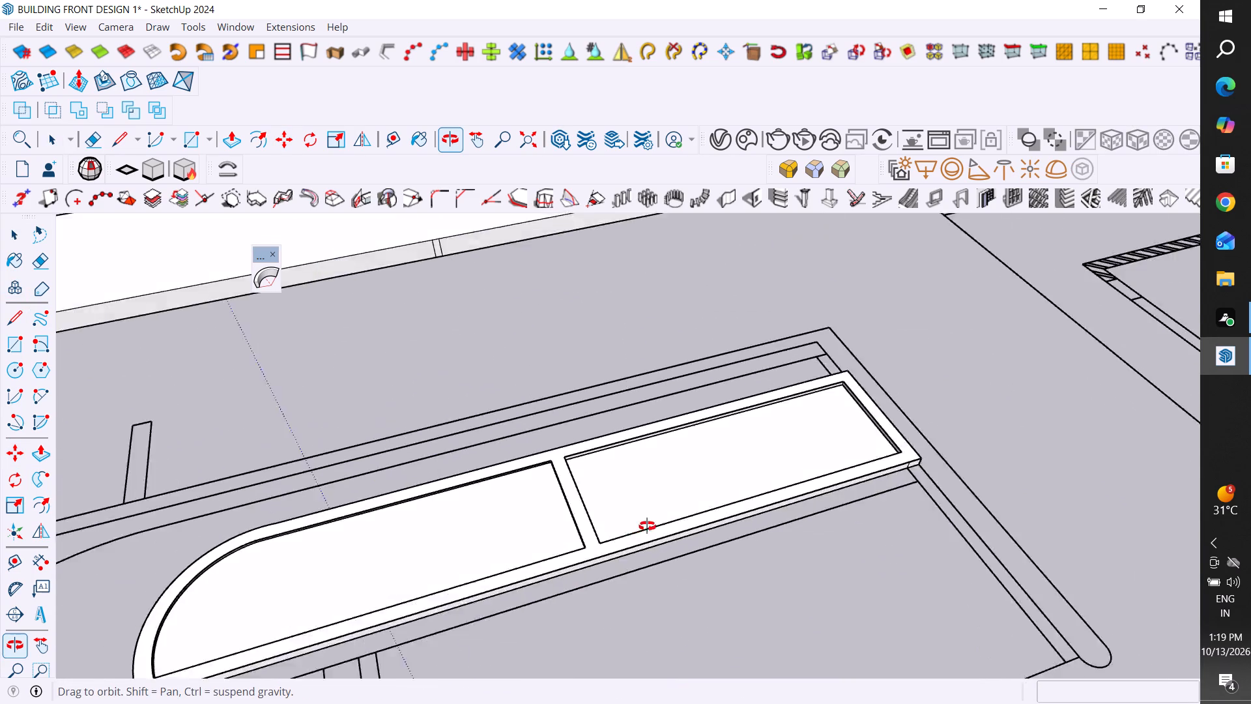
middle_drag(647, 526, 689, 539)
scroll(650, 526, down, 1)
scroll(689, 540, up, 1)
scroll(689, 540, down, 10)
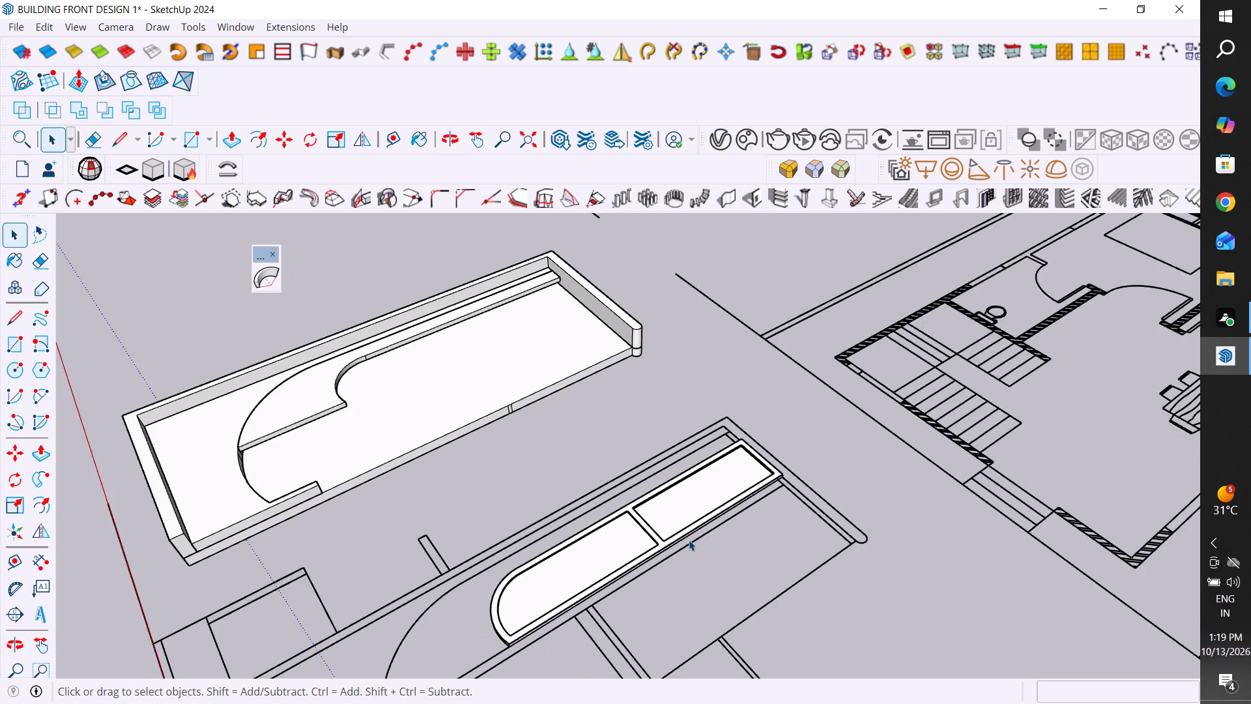
middle_drag(569, 604, 686, 480)
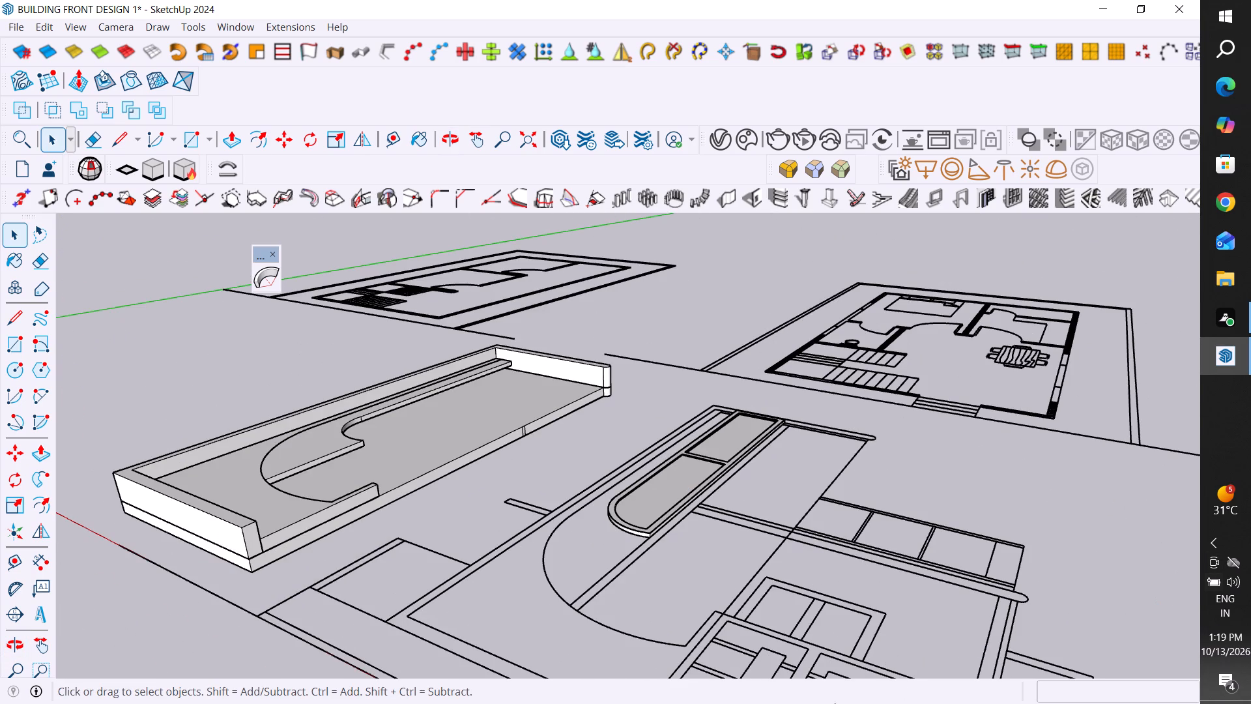
middle_drag(633, 569, 748, 631)
scroll(791, 570, up, 4)
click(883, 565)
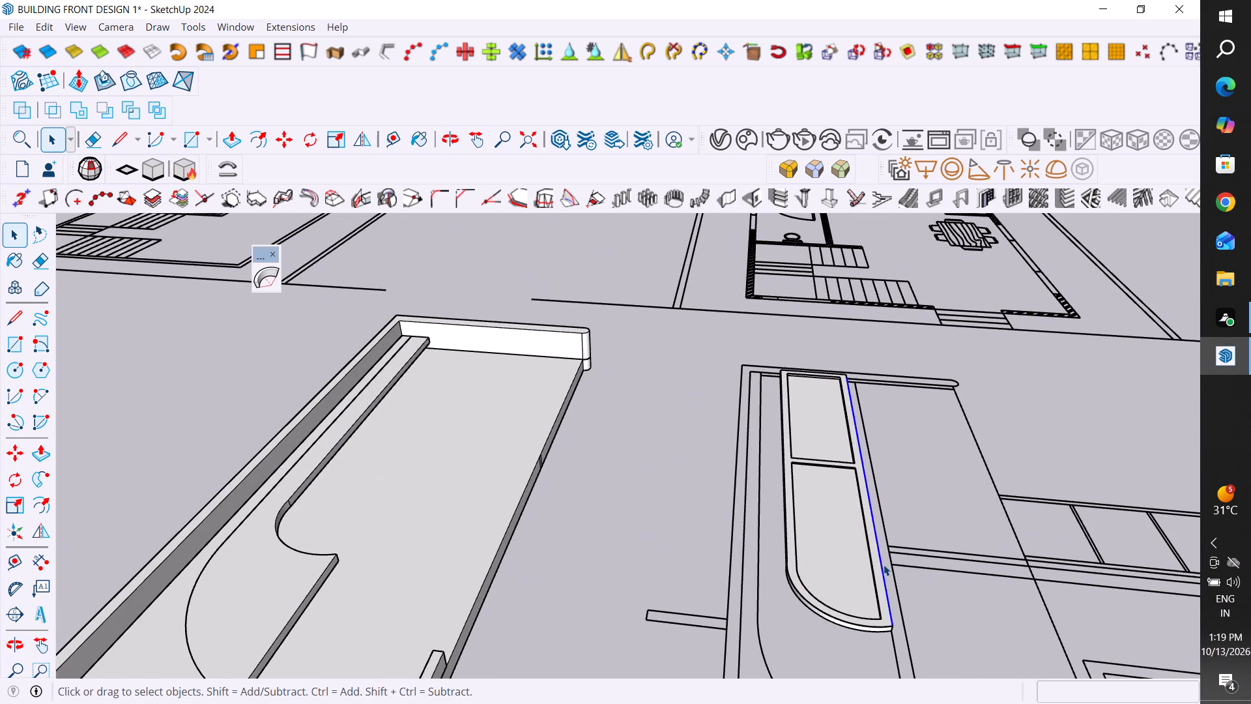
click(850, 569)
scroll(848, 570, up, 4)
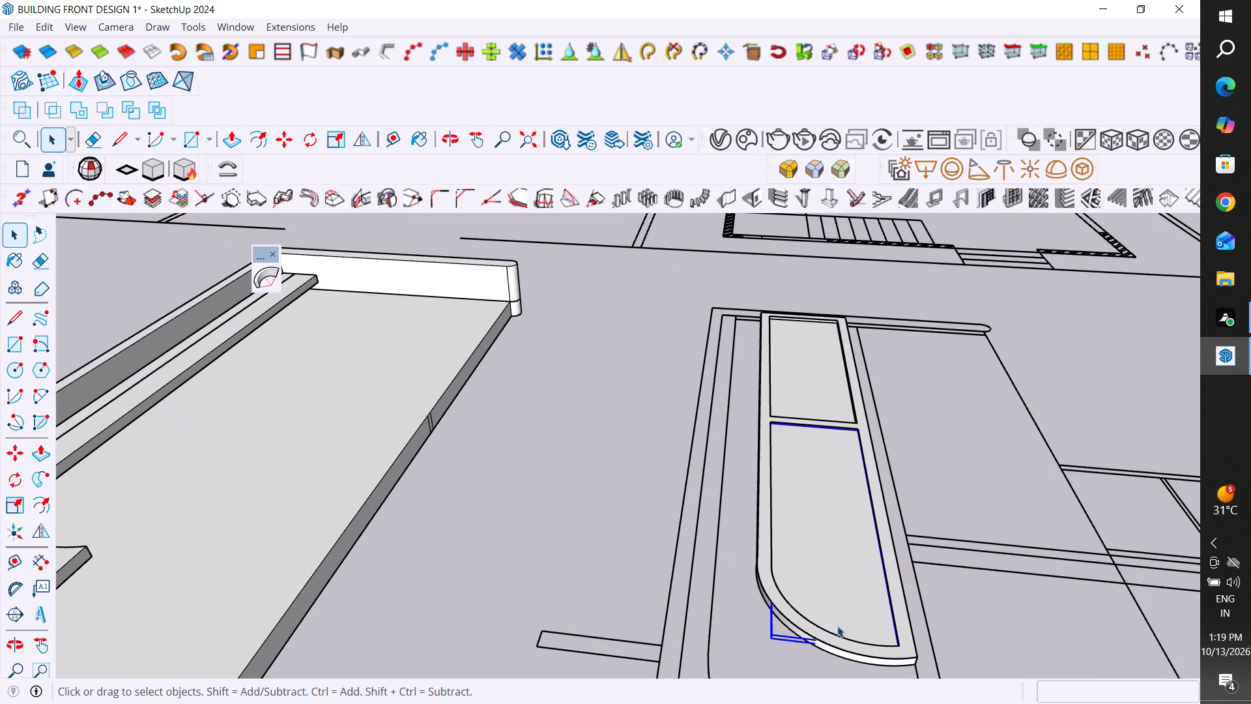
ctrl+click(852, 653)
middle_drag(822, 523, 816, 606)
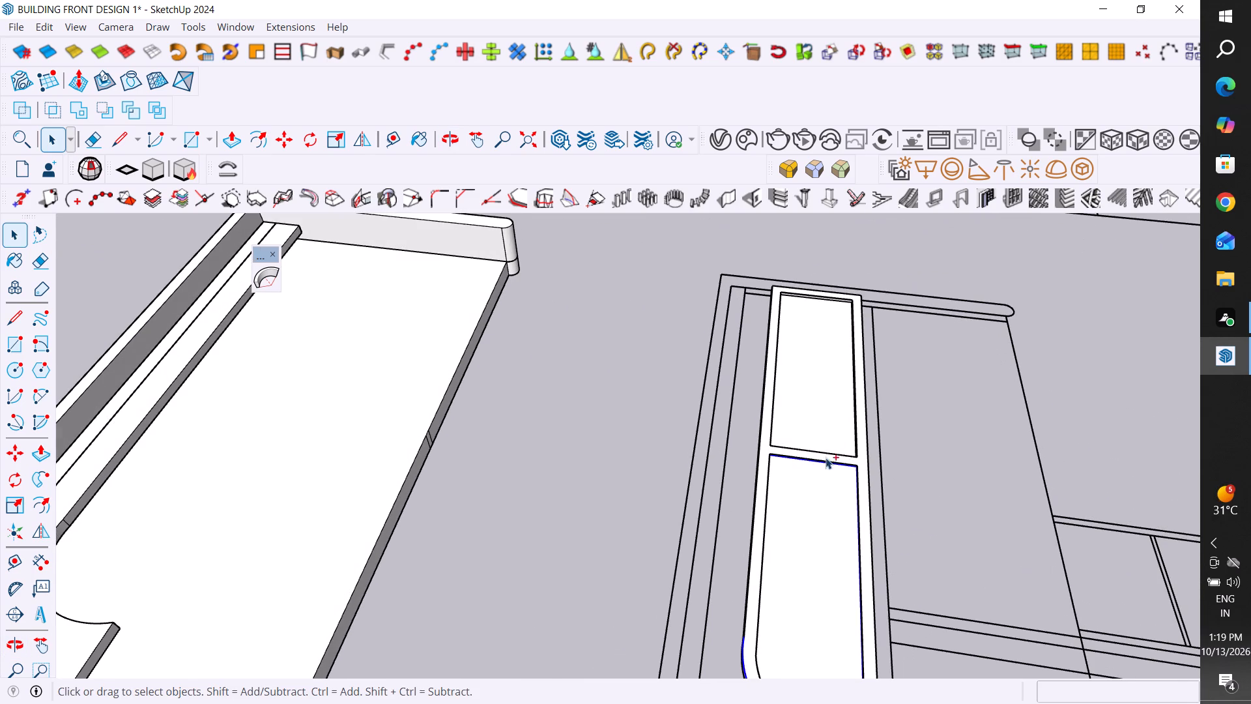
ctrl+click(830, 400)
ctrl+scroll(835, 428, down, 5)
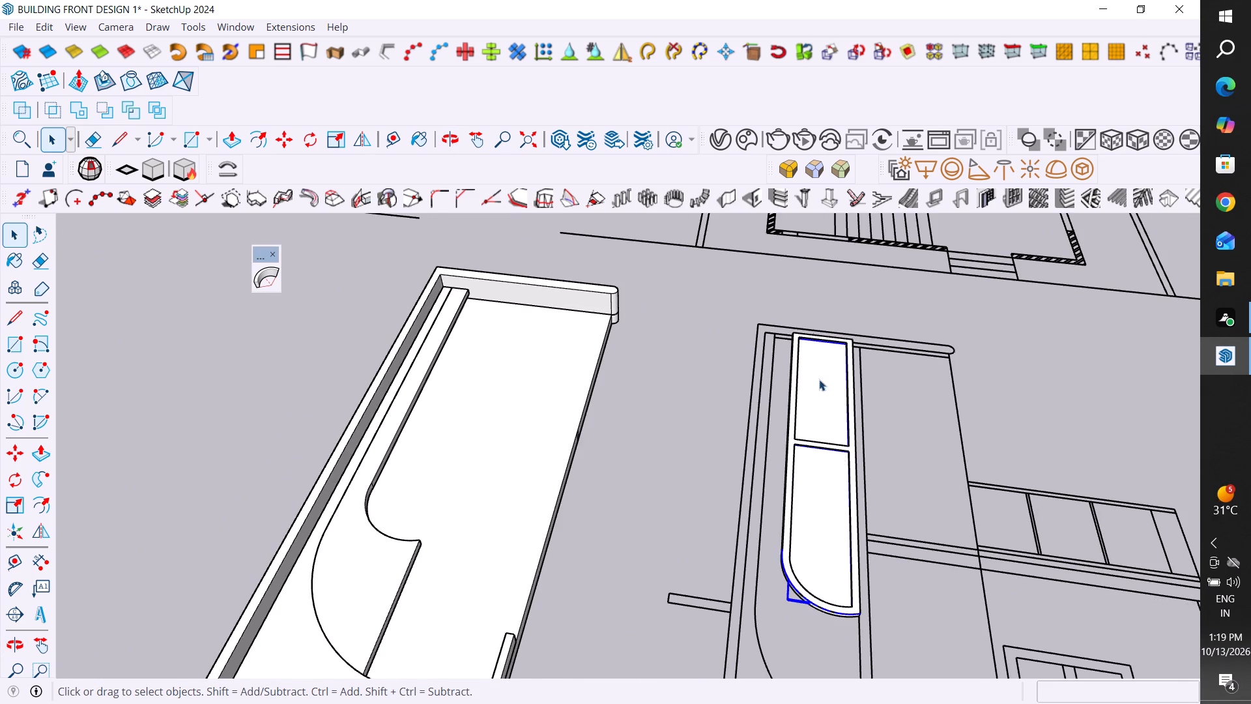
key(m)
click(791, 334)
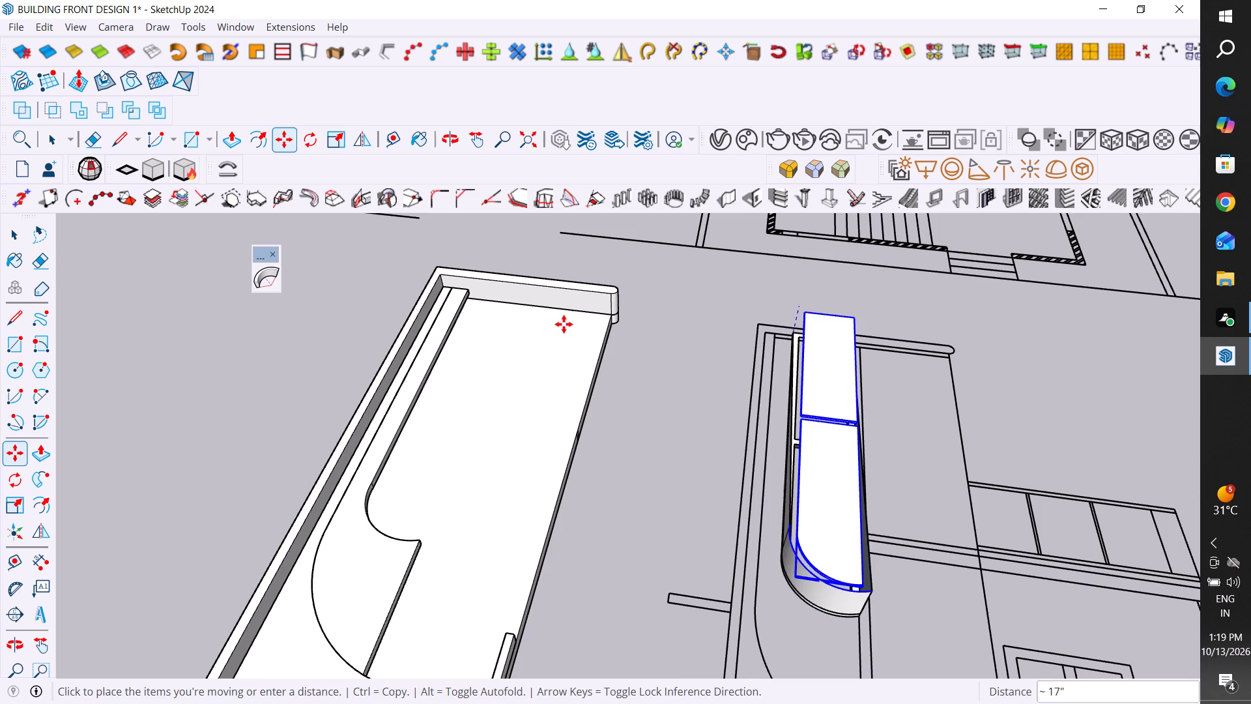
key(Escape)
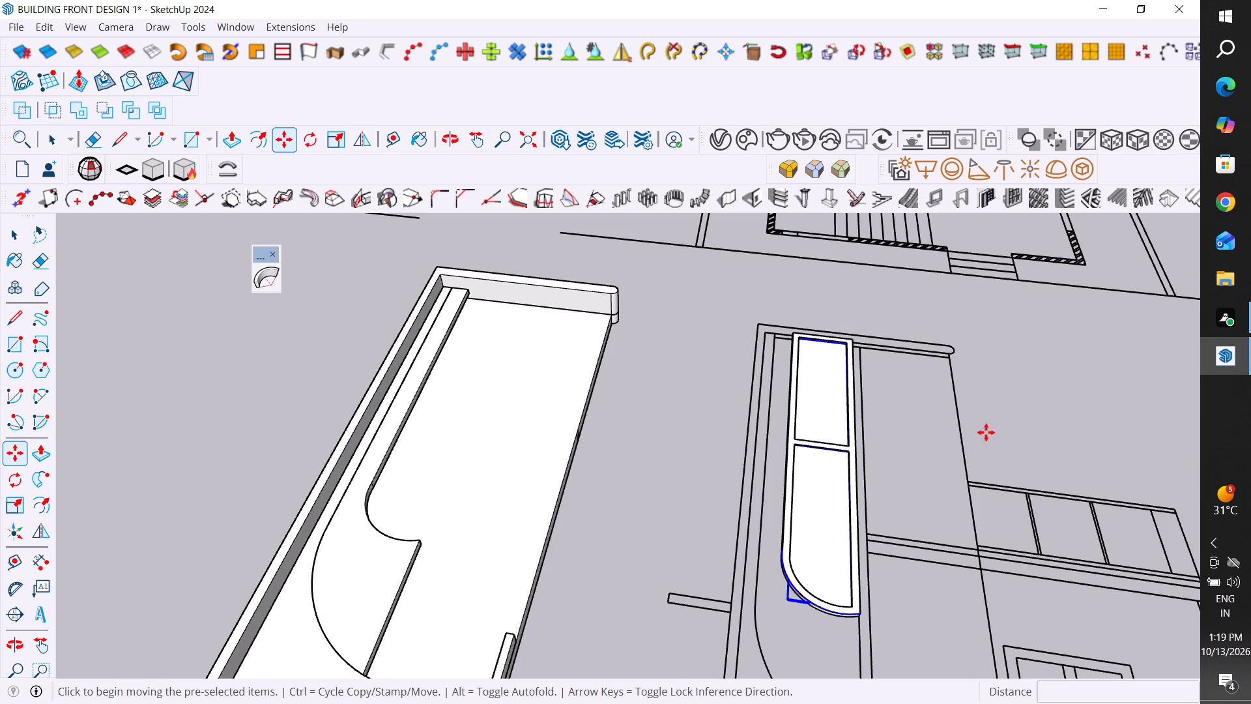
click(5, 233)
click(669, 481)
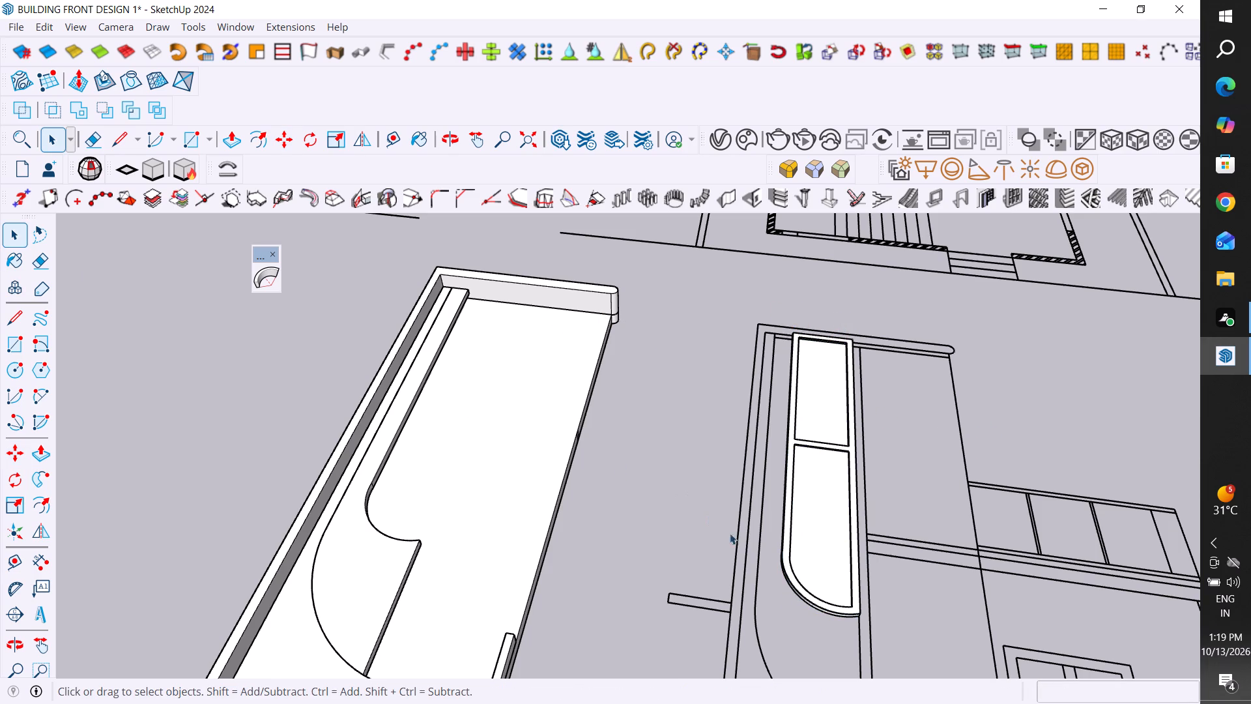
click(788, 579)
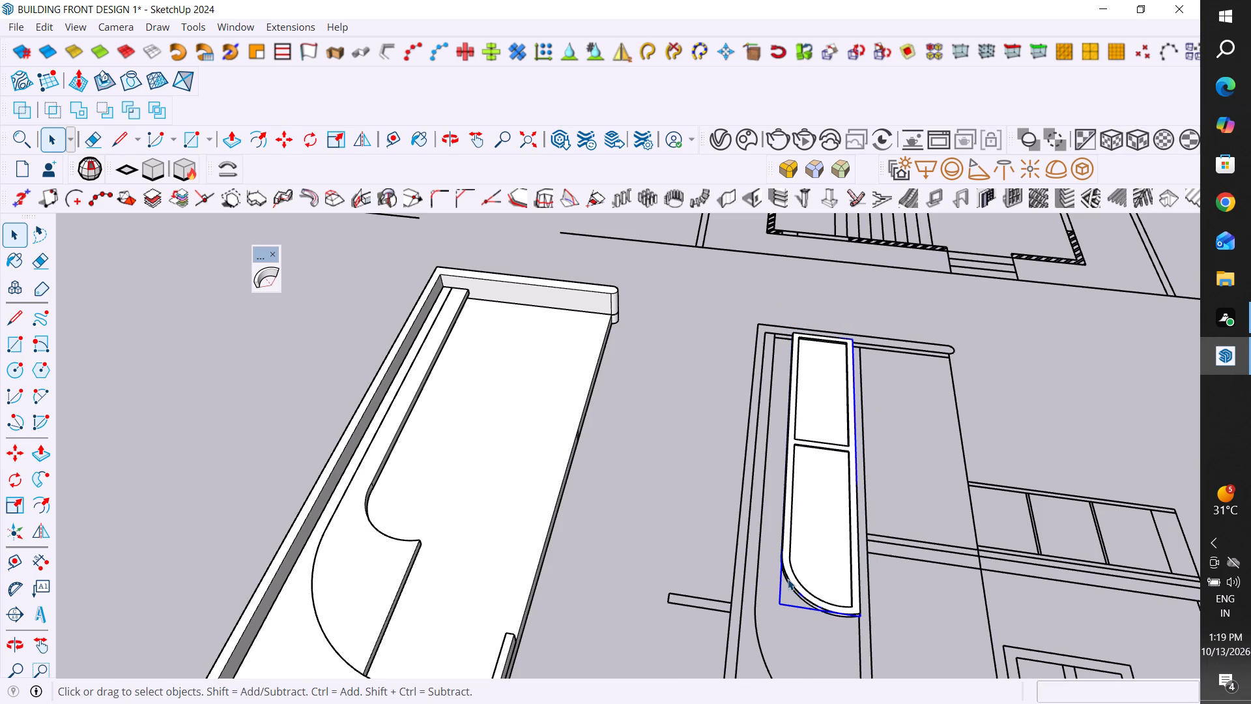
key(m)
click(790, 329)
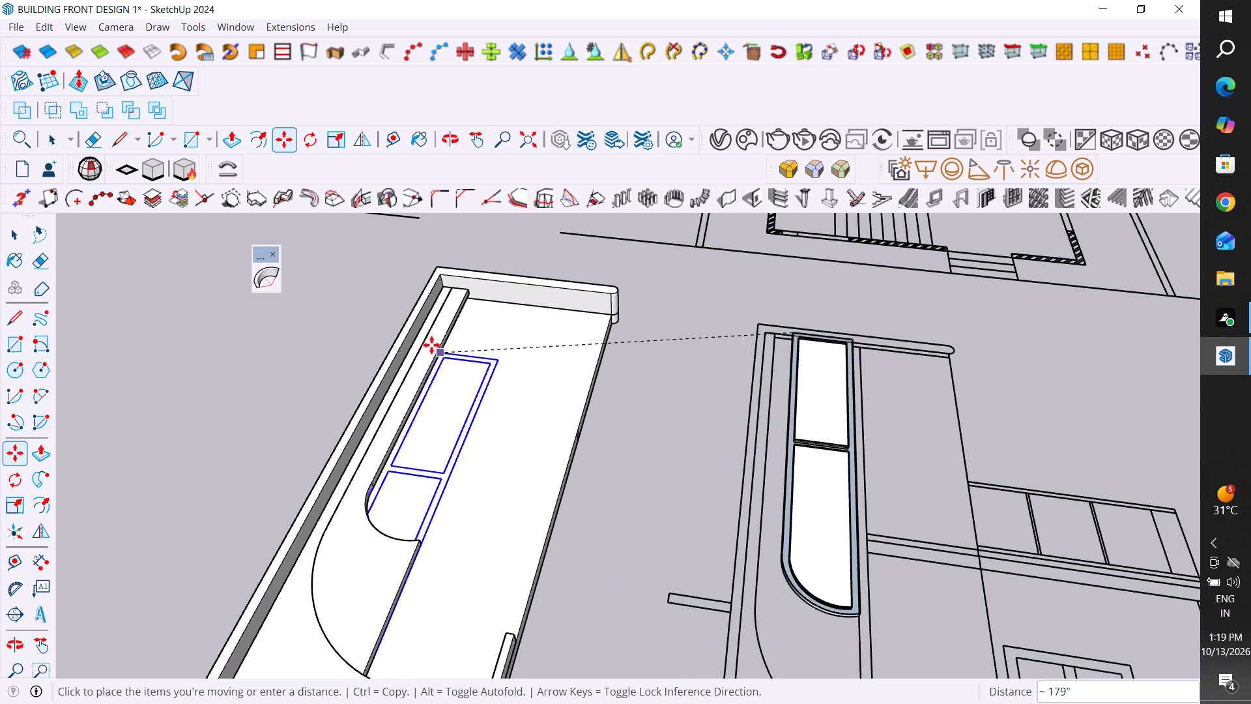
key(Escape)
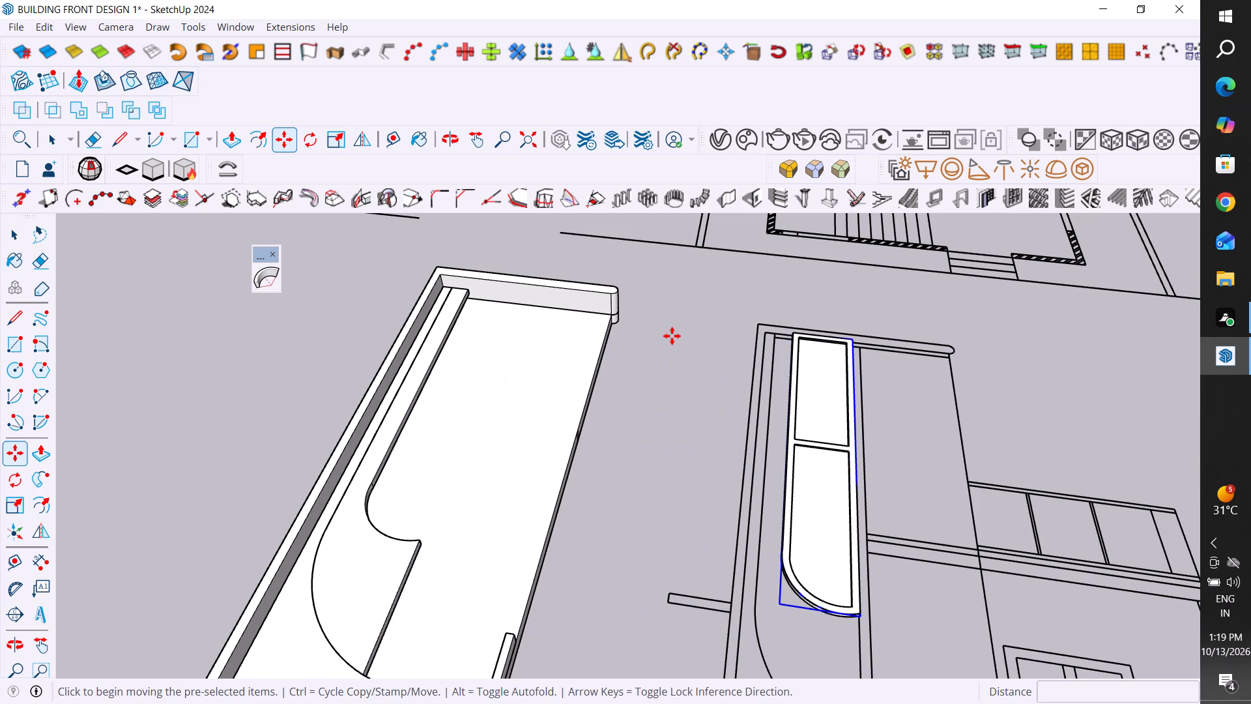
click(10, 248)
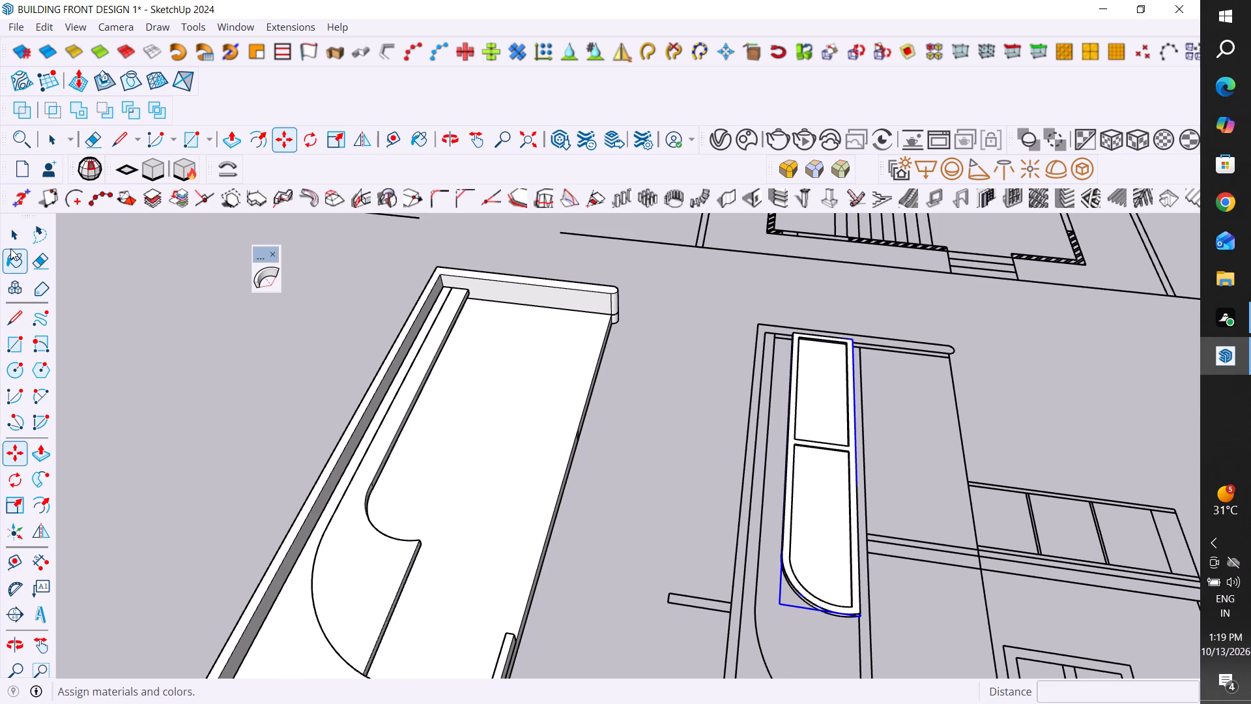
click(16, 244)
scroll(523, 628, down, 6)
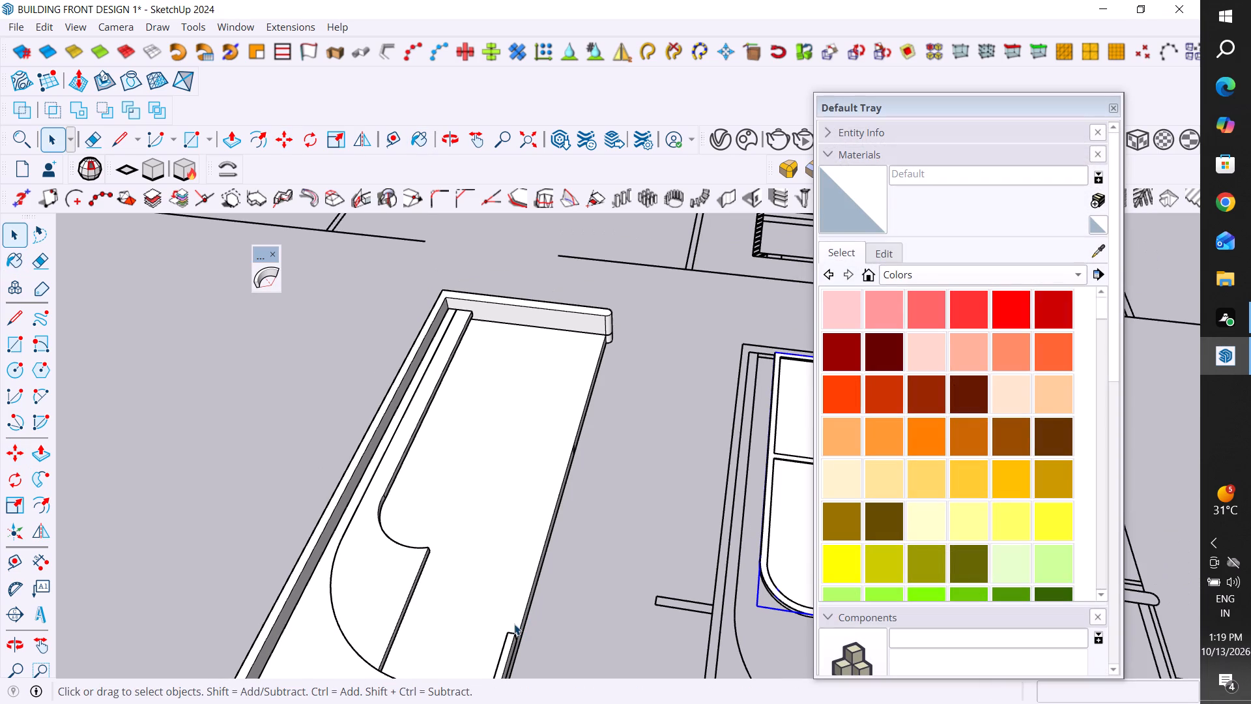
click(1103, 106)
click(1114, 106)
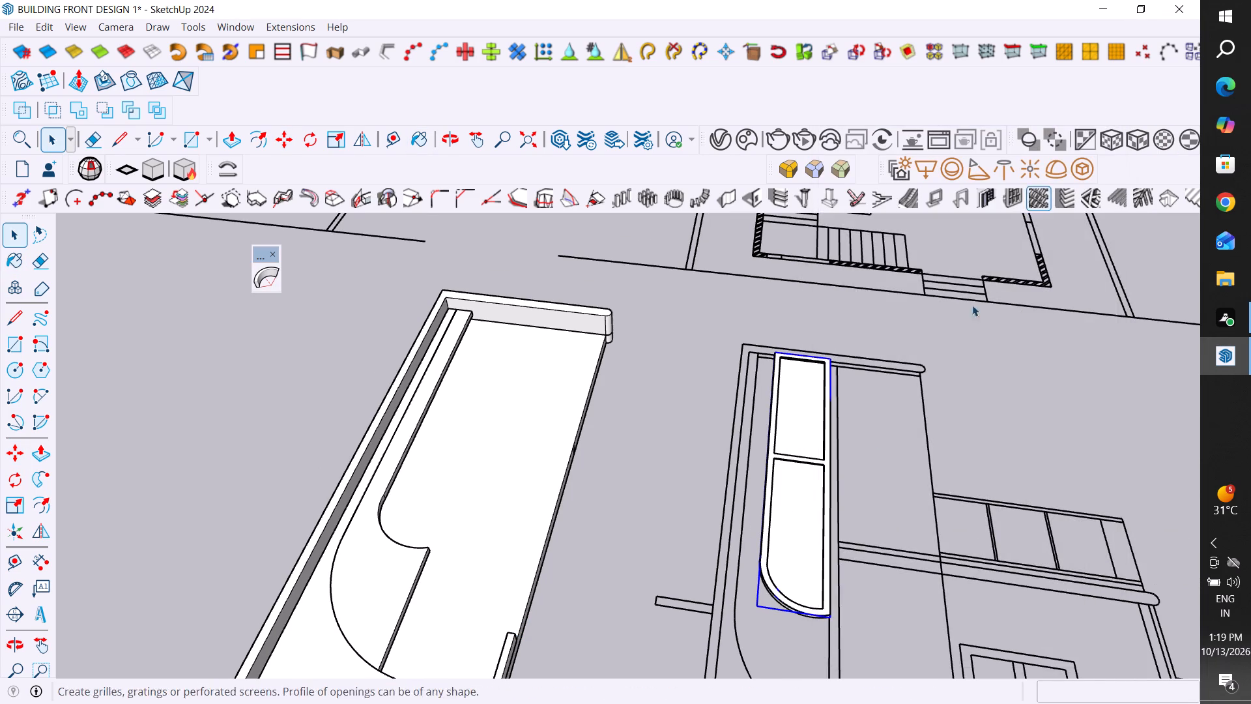
Move the curved lower pane group out of the window frame about 76" toward the extruded wall.
scroll(775, 549, up, 4)
click(790, 554)
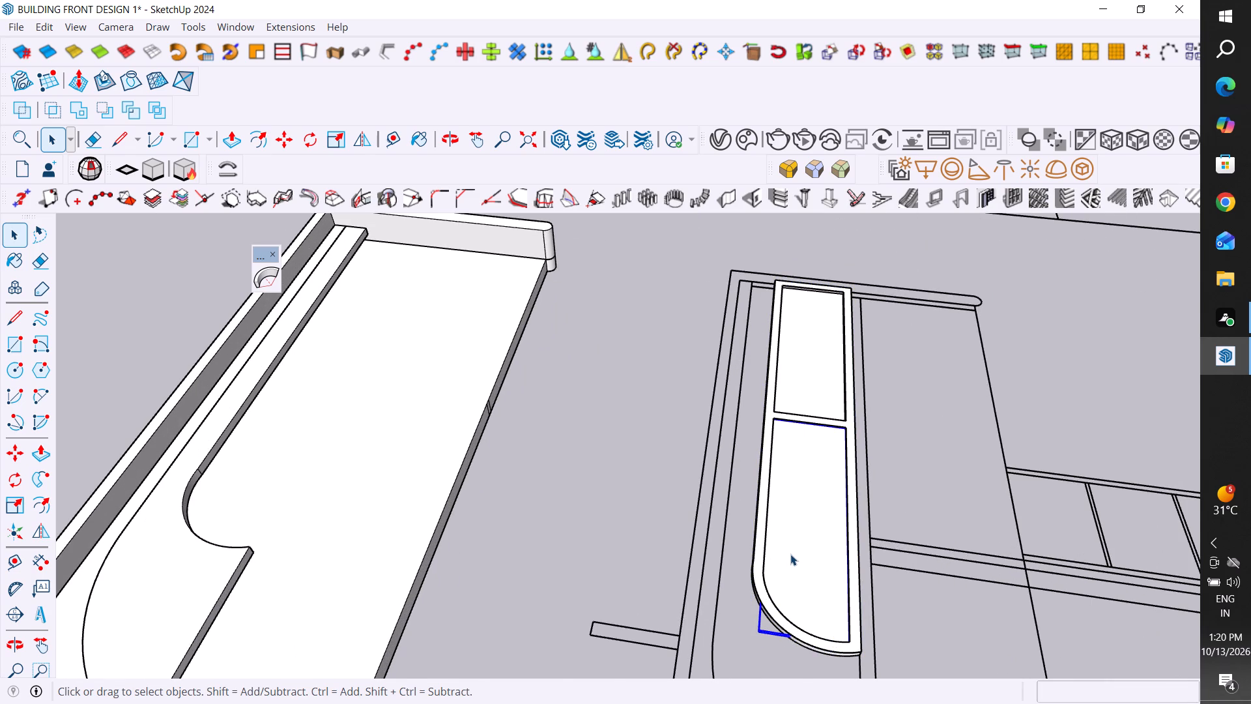
key(m)
click(760, 632)
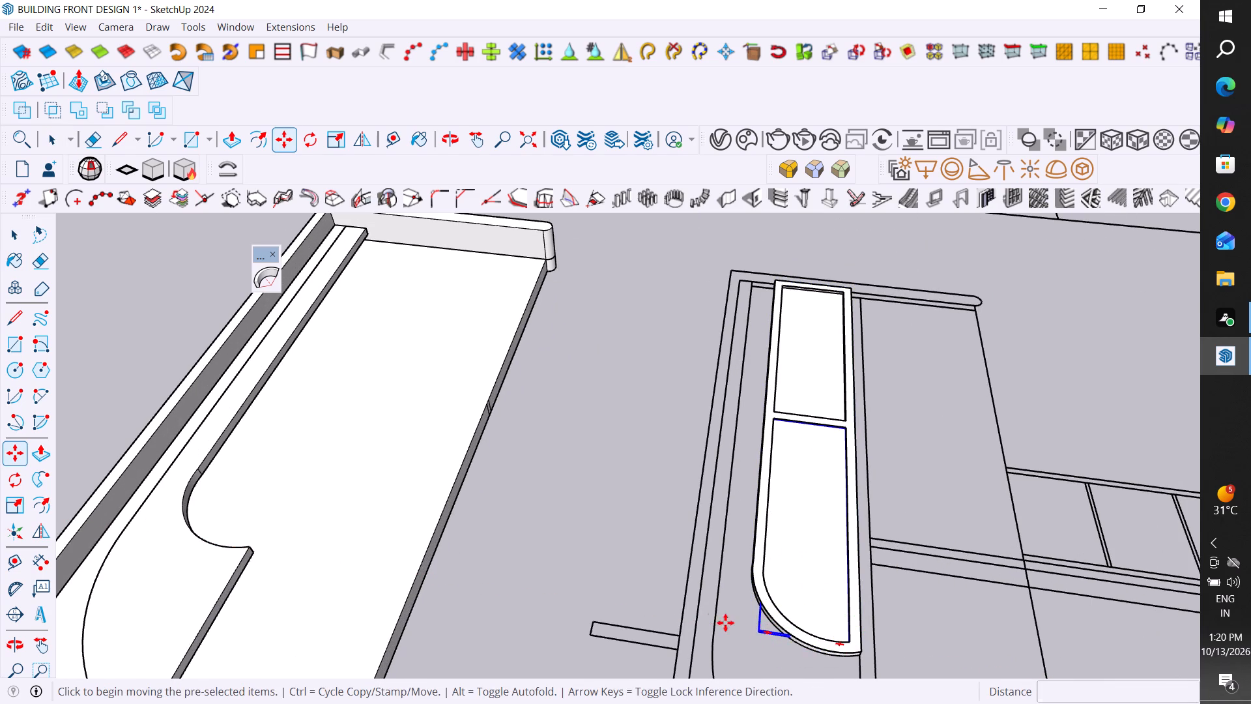
click(490, 589)
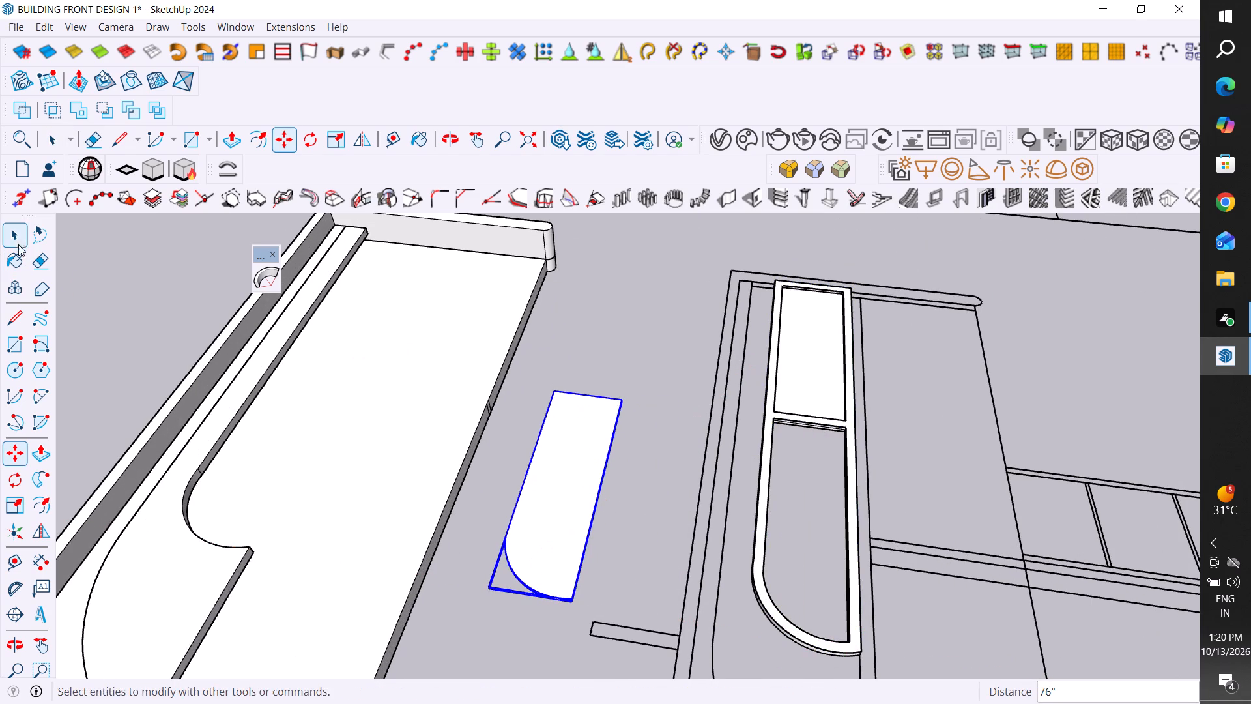
Move the rectangular upper pane group out of the window frame about 76" toward the wall, just above the curved pane.
click(14, 237)
click(814, 387)
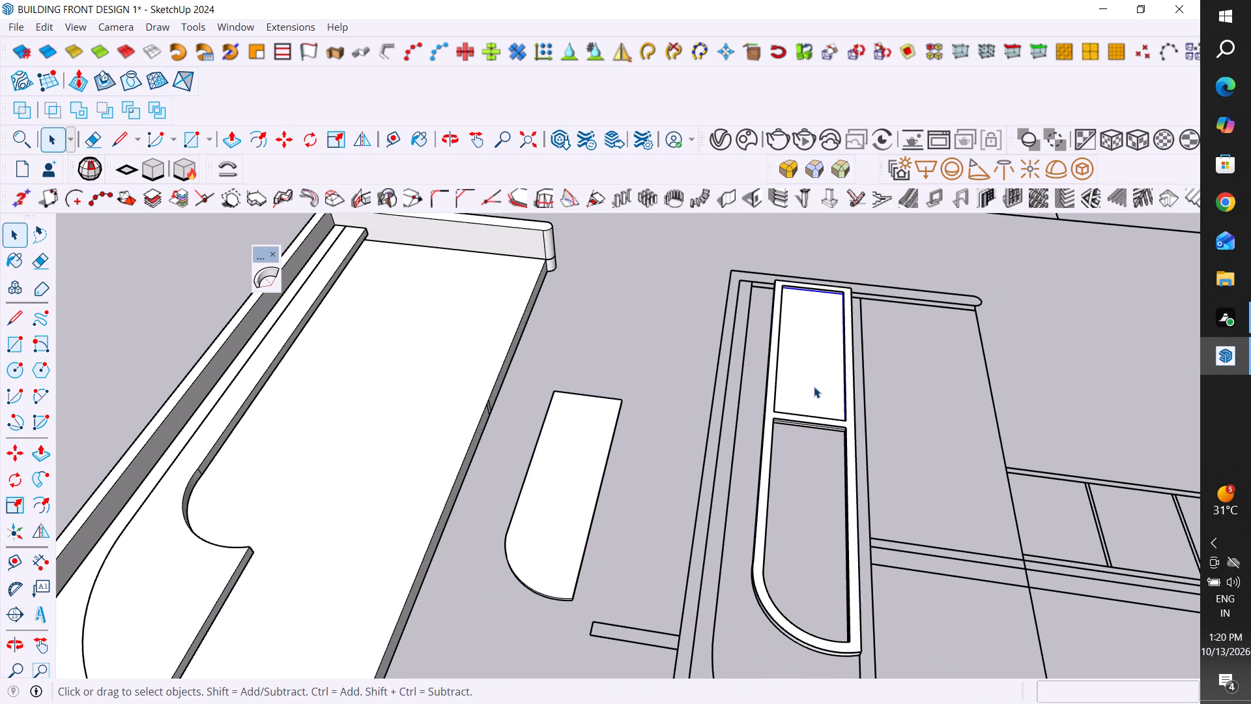
key(m)
click(775, 413)
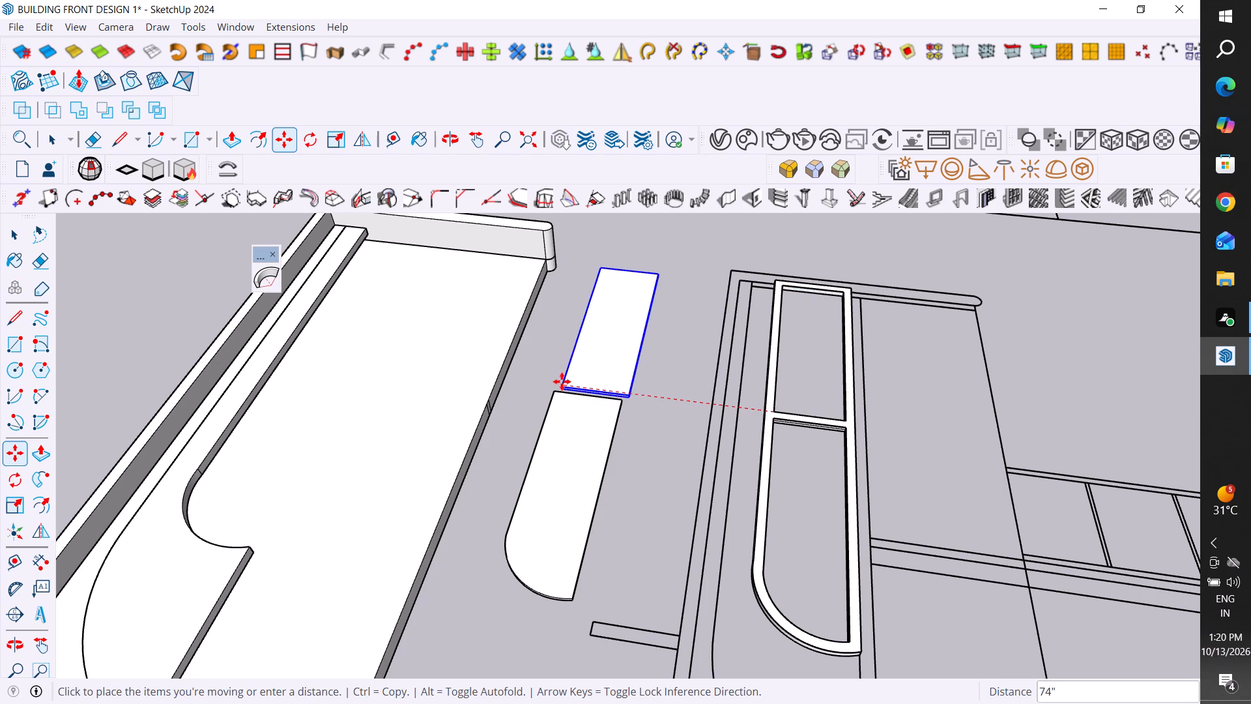
click(555, 381)
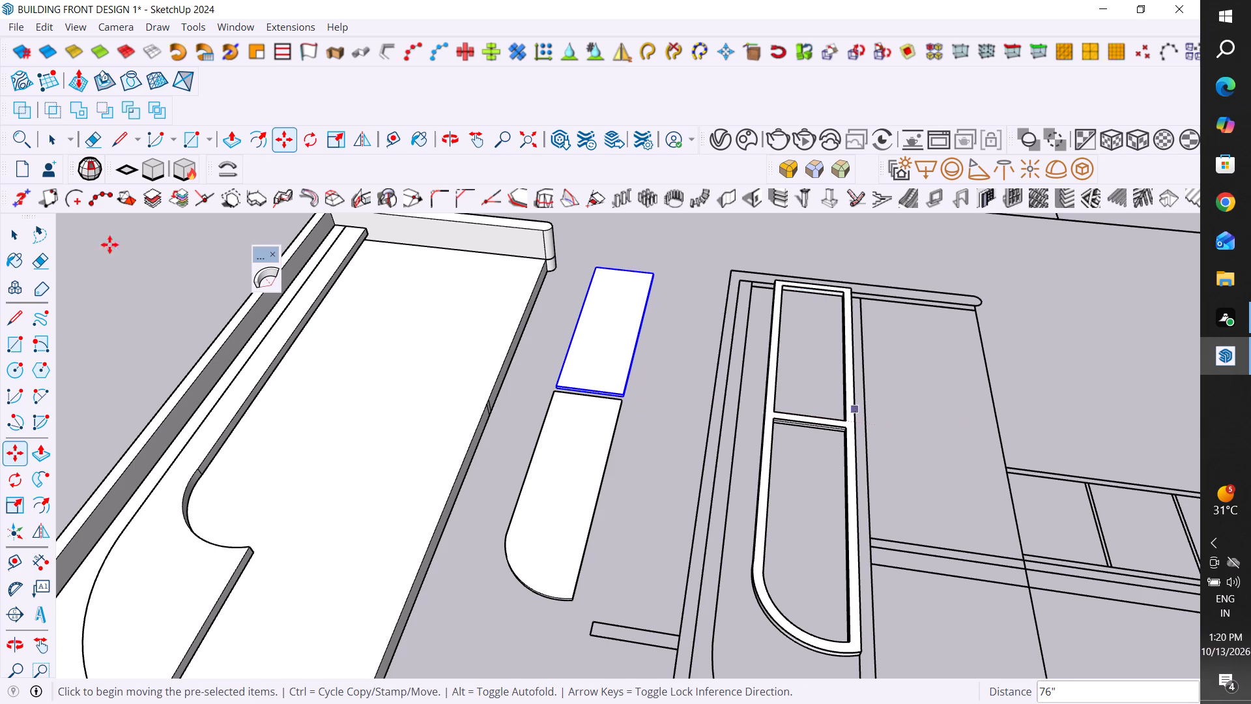
click(12, 228)
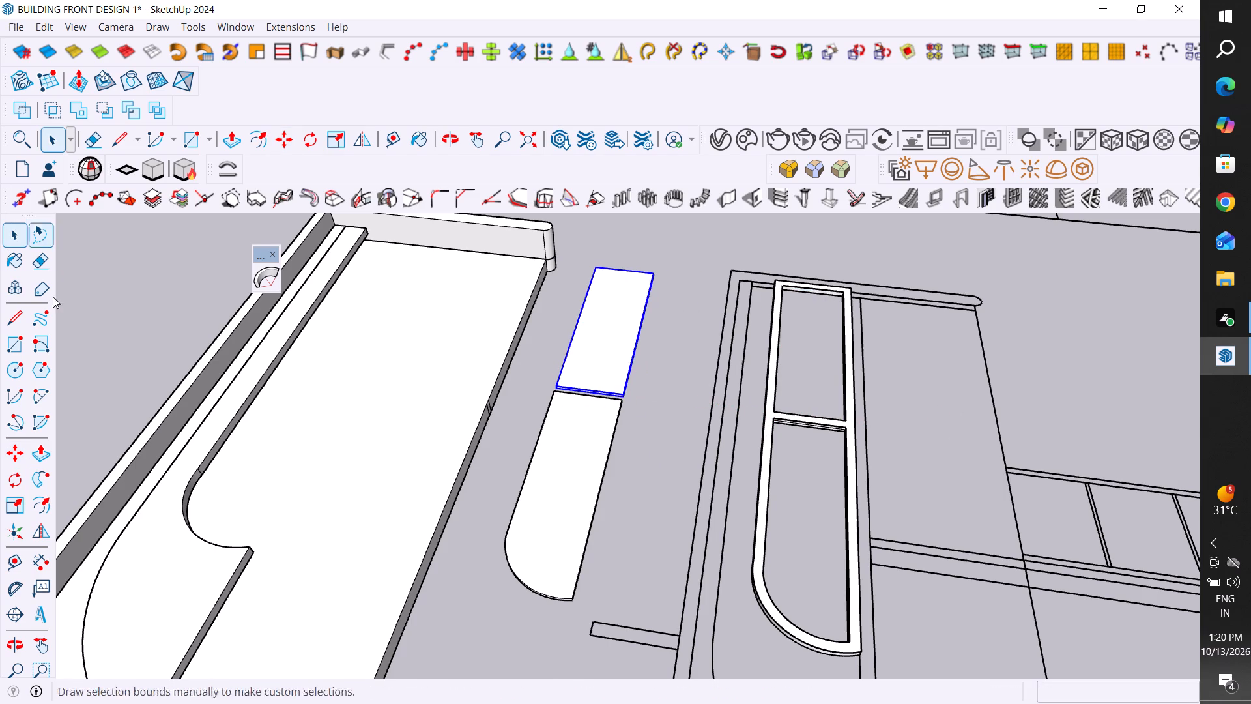
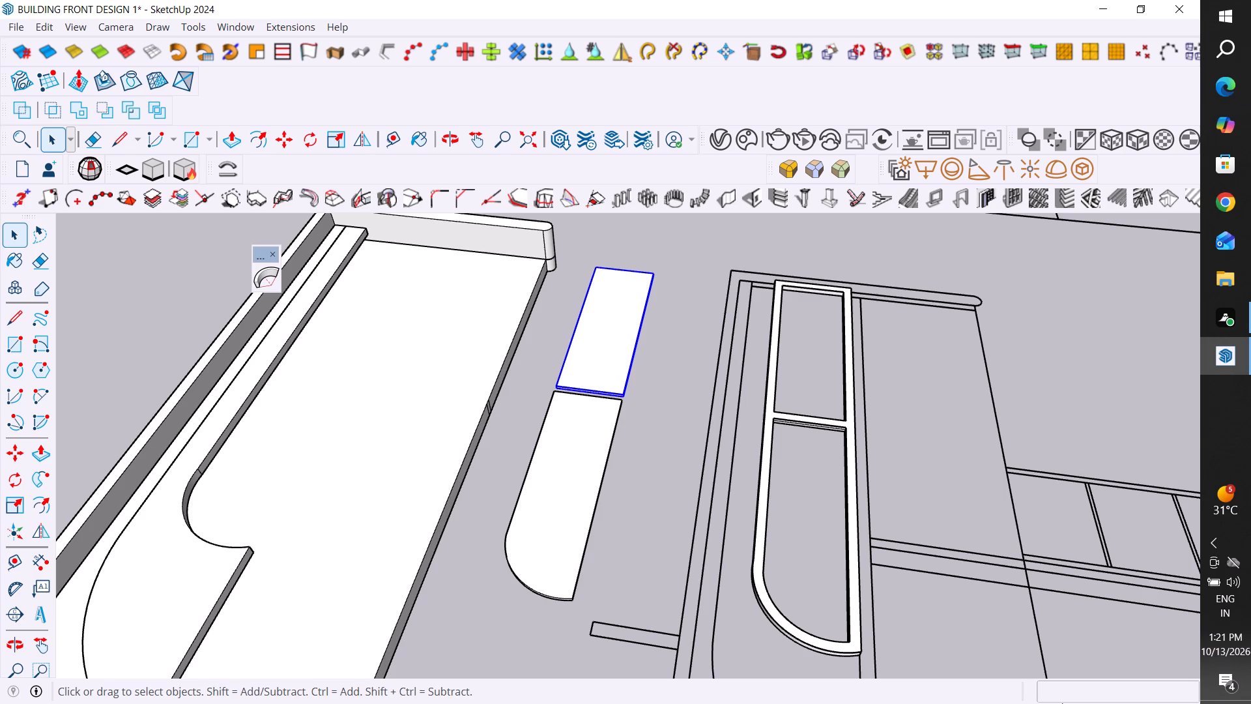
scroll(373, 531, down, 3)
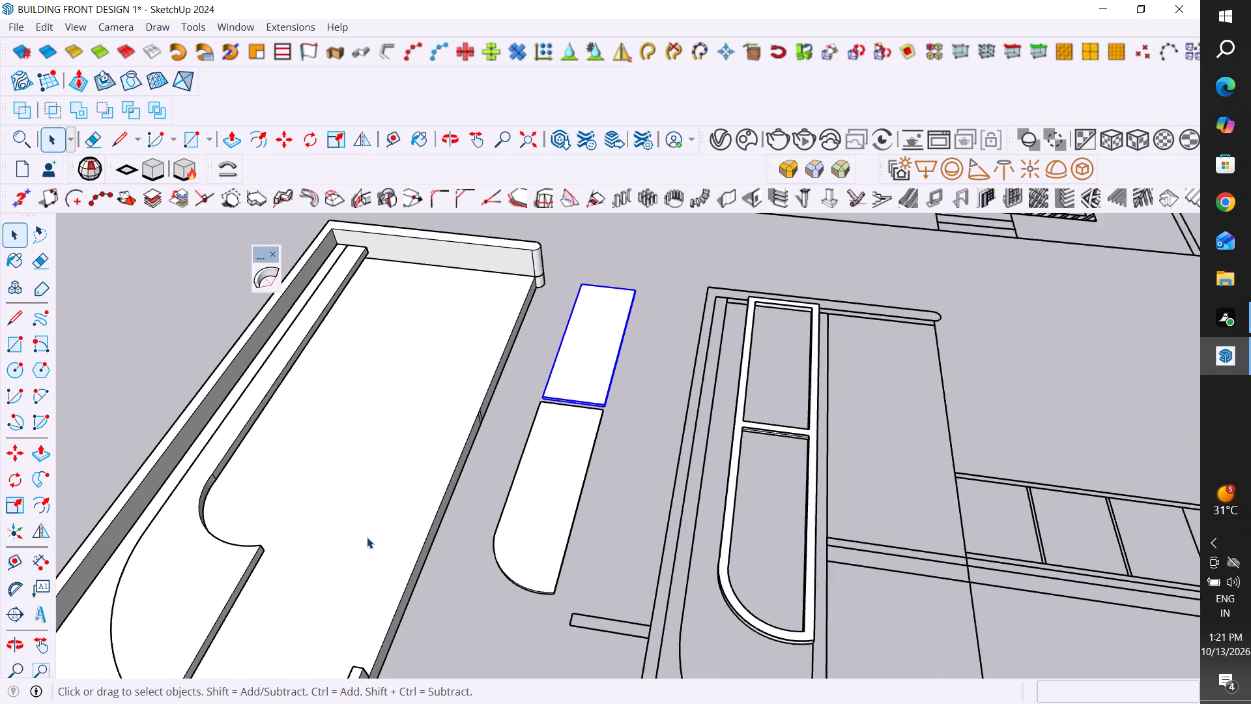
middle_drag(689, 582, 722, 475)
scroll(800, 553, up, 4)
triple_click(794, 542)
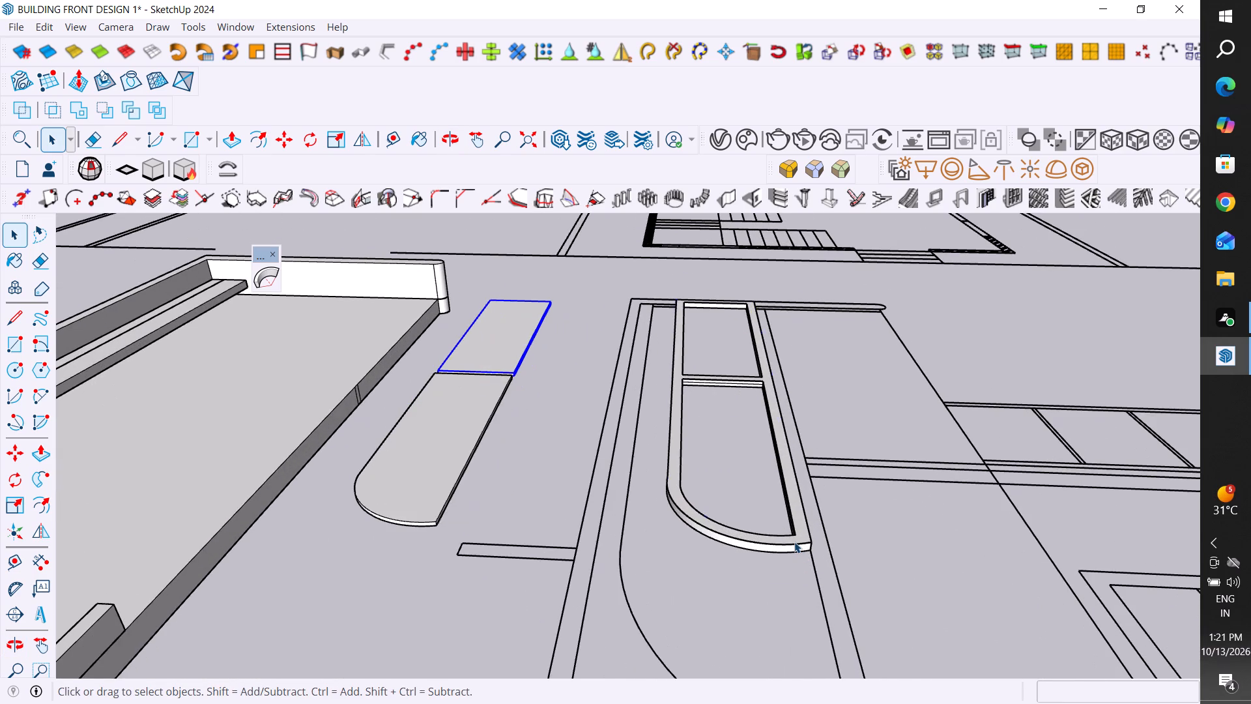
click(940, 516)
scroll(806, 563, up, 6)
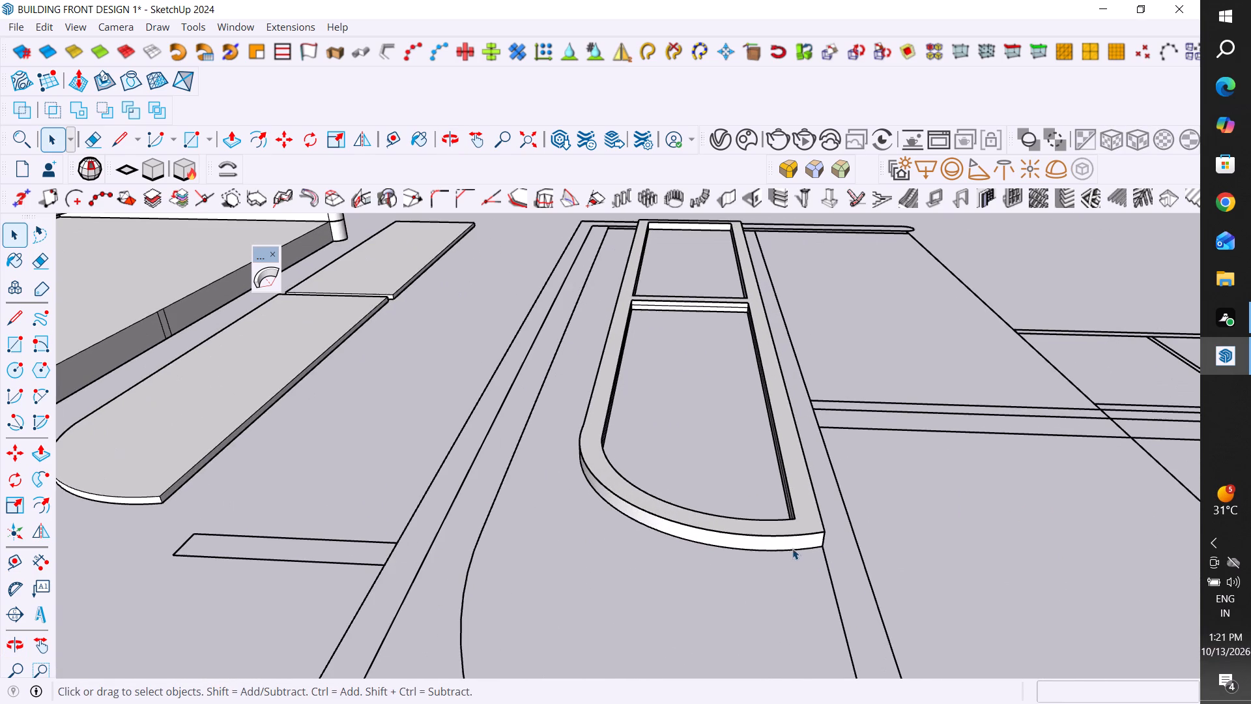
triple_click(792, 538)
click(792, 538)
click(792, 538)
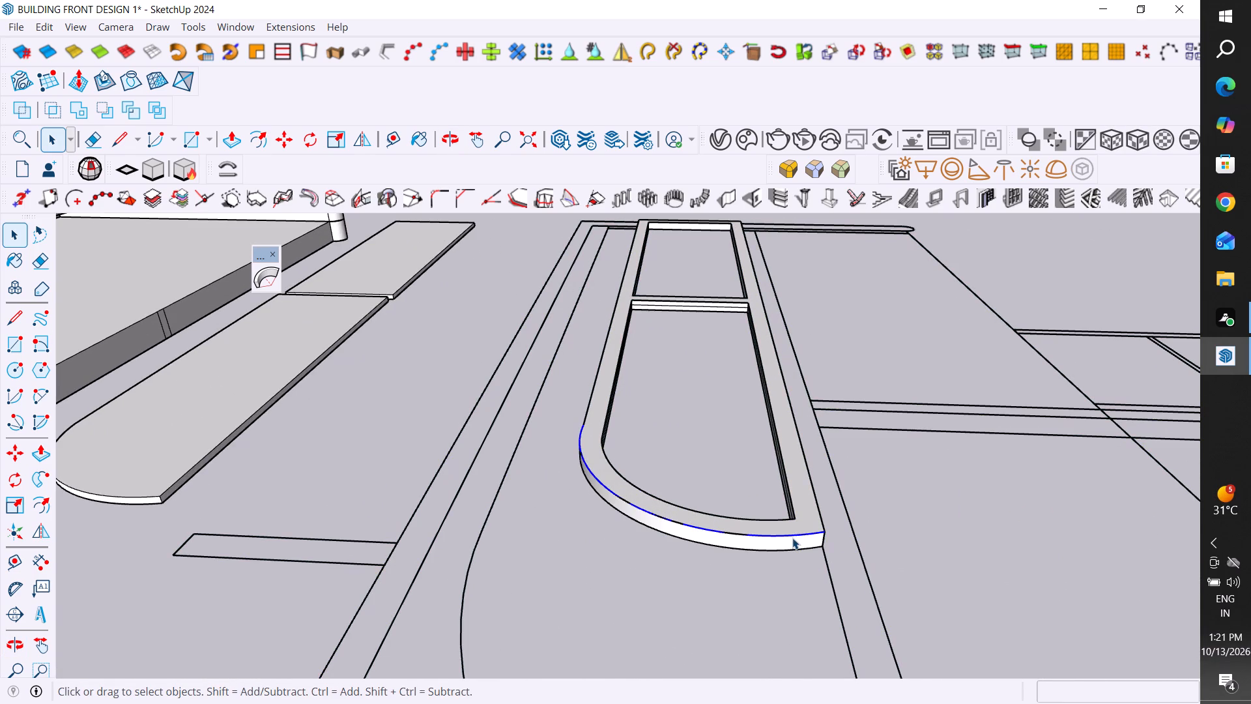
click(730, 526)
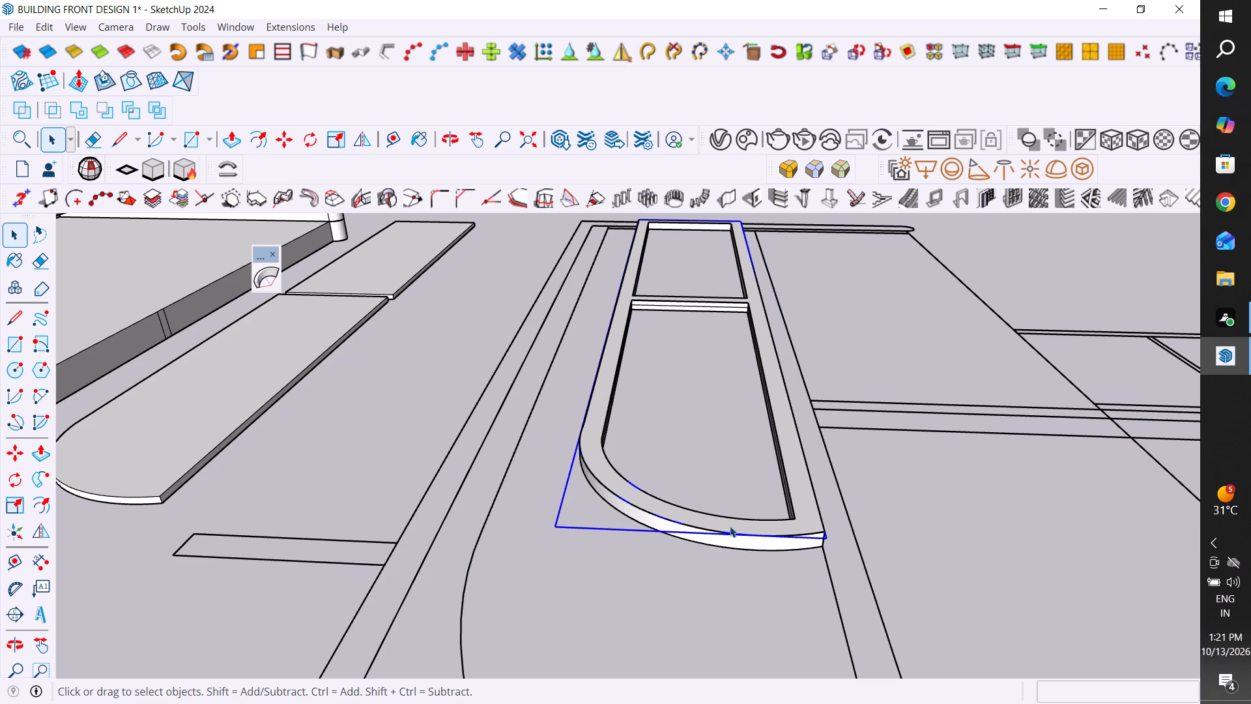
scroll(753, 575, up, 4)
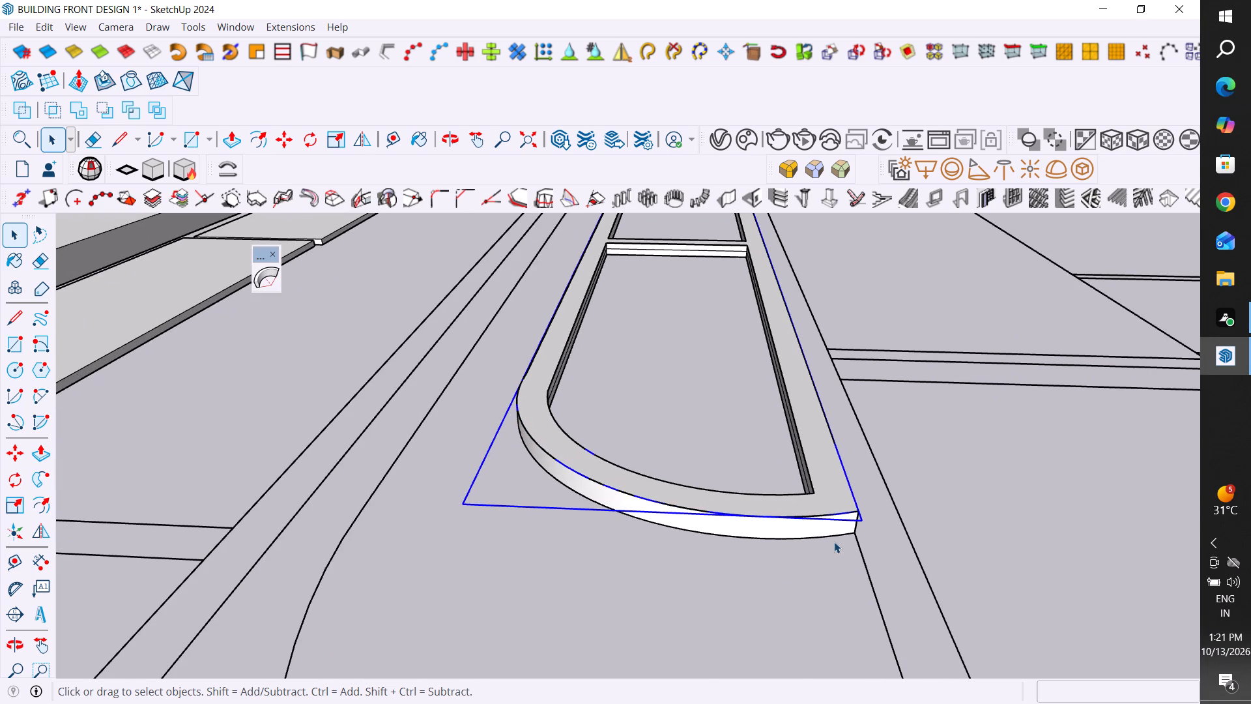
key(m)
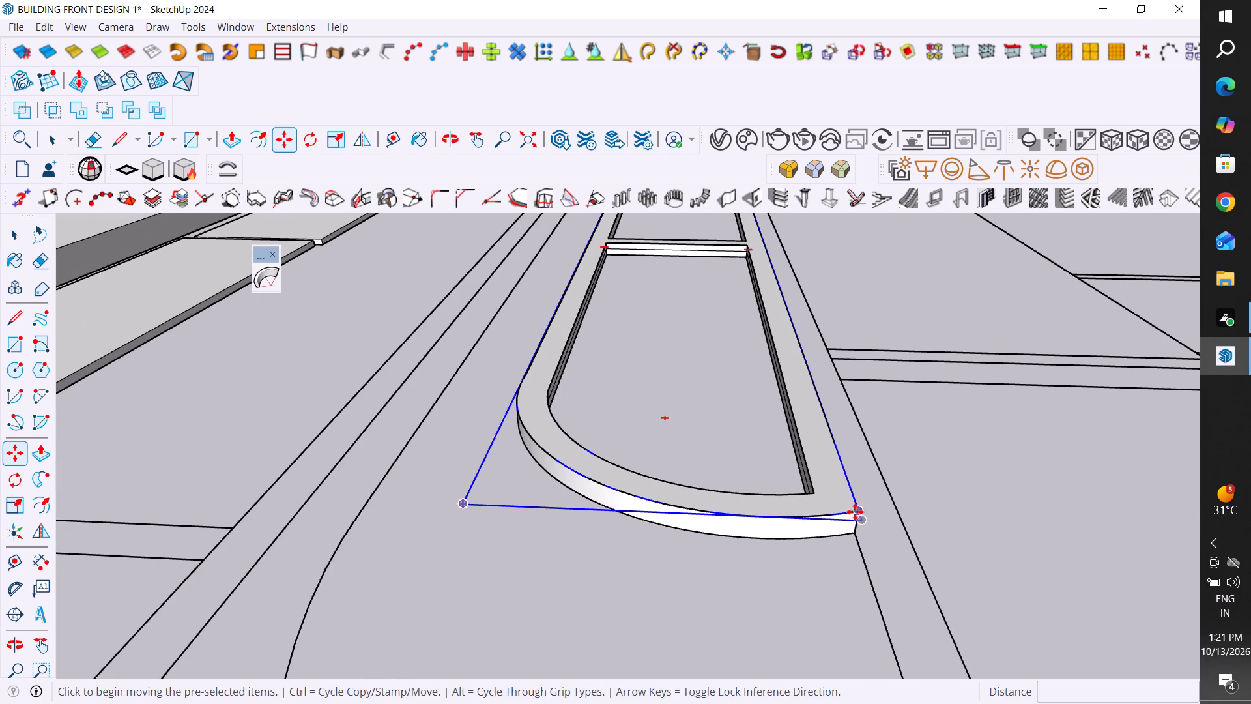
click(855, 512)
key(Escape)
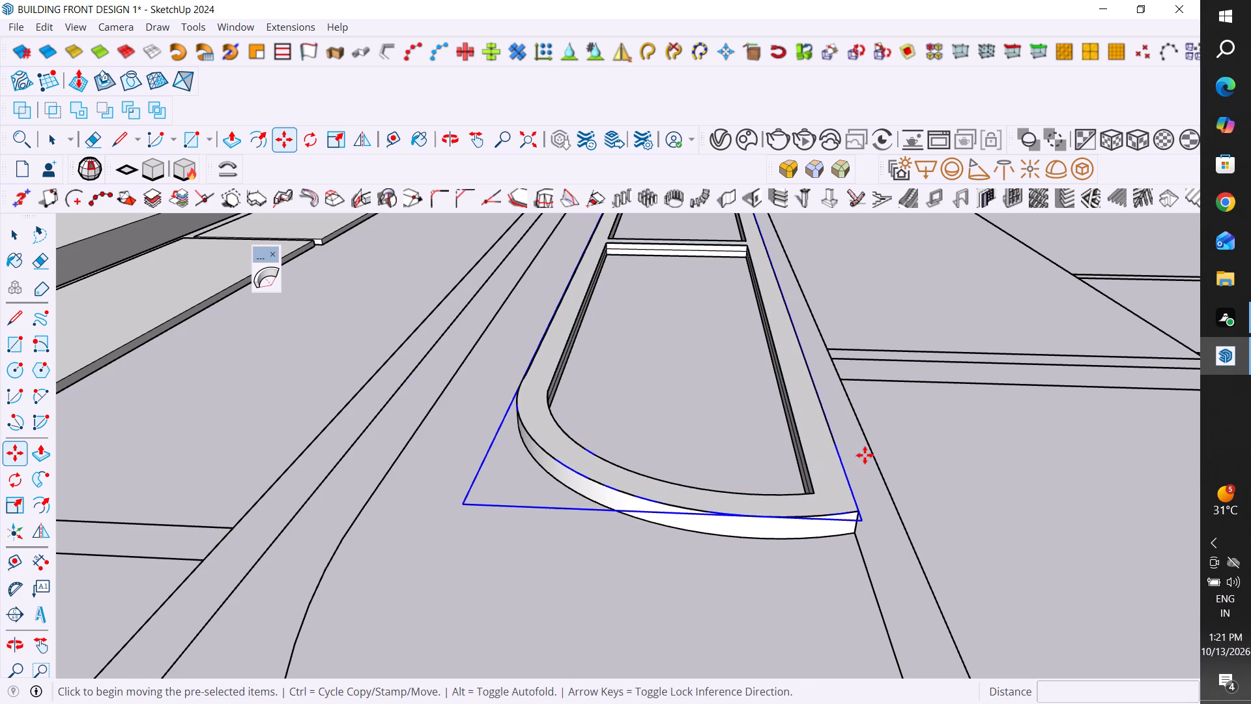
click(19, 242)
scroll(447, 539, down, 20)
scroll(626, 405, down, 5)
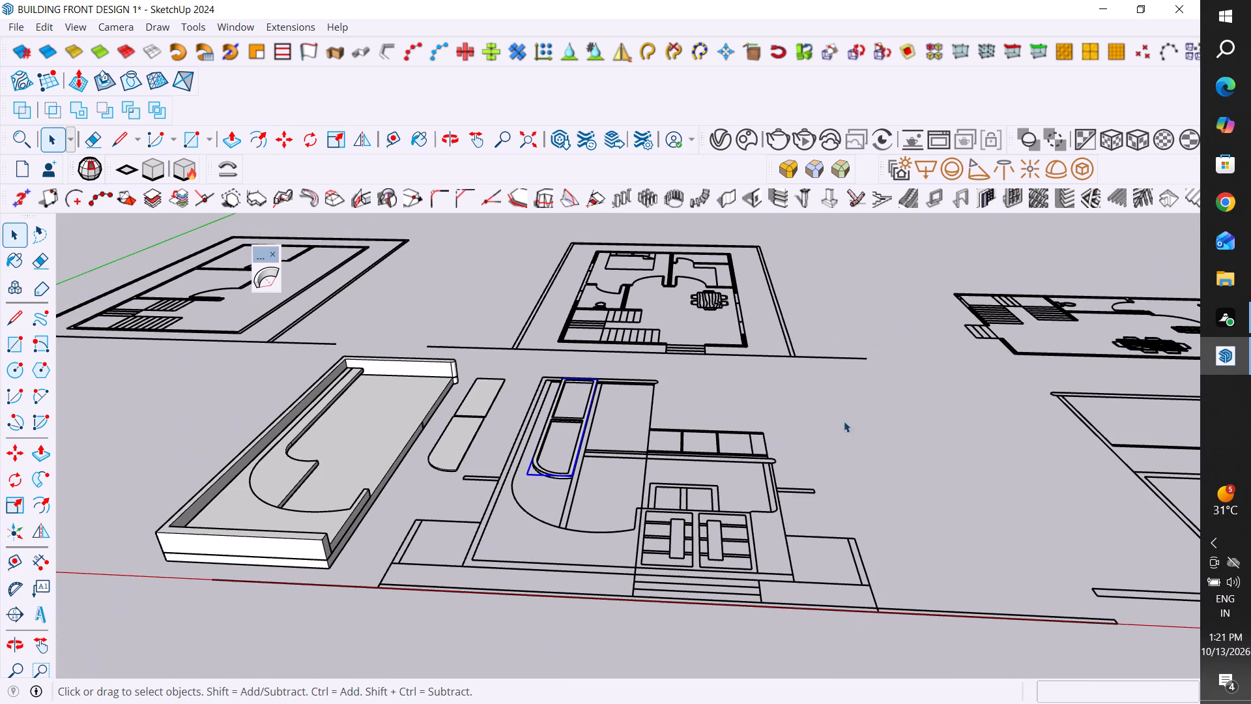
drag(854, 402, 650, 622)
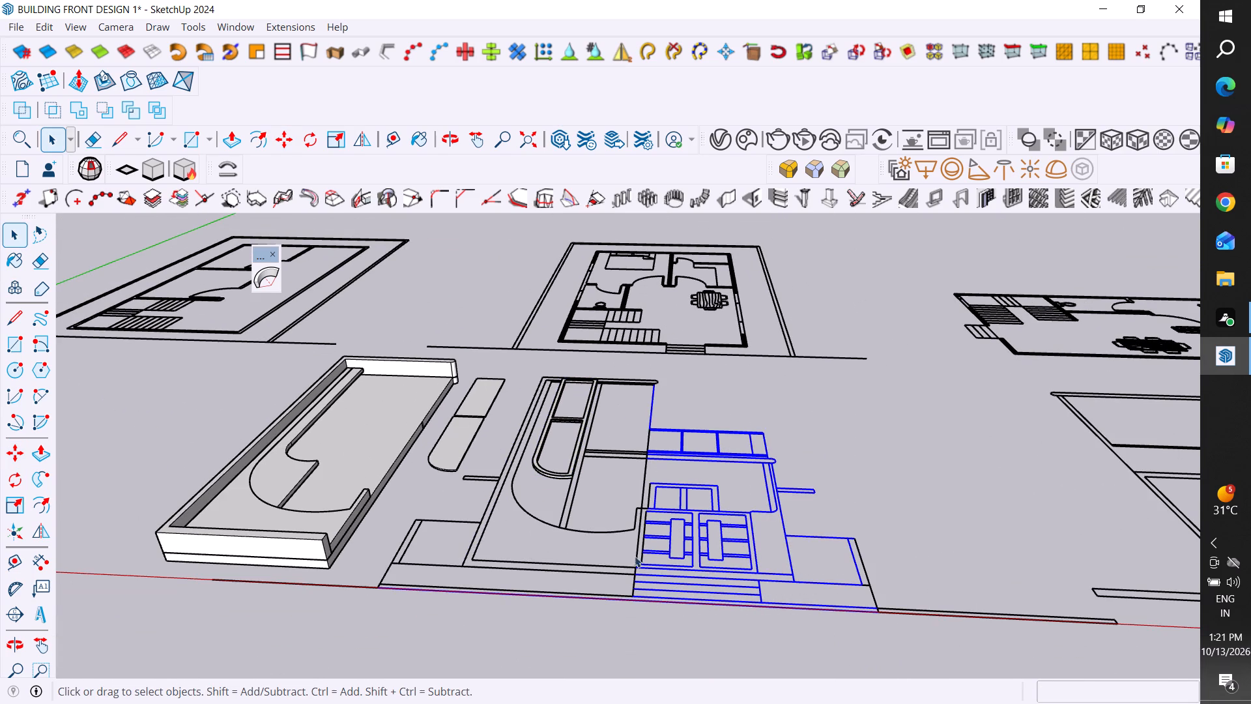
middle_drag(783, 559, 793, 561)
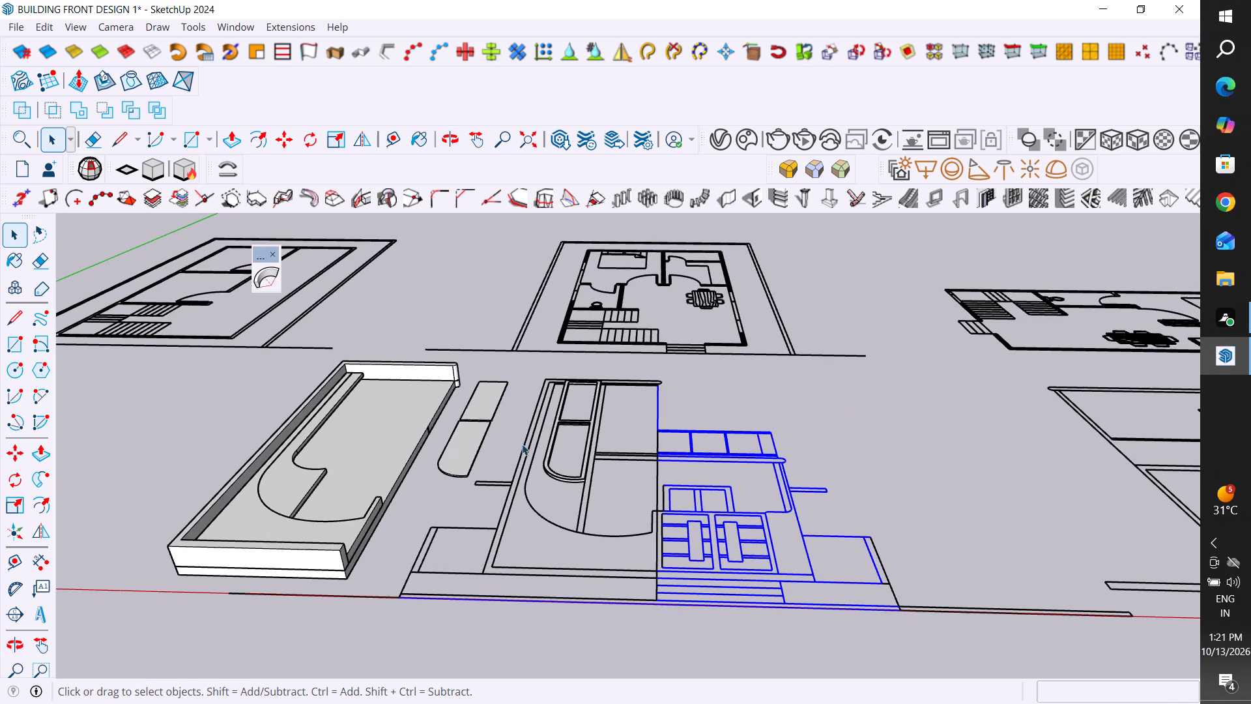
Examine the arched window frame's group and its outer curved face from low and raised angles, including inside the group.
scroll(521, 443, up, 11)
scroll(618, 403, up, 4)
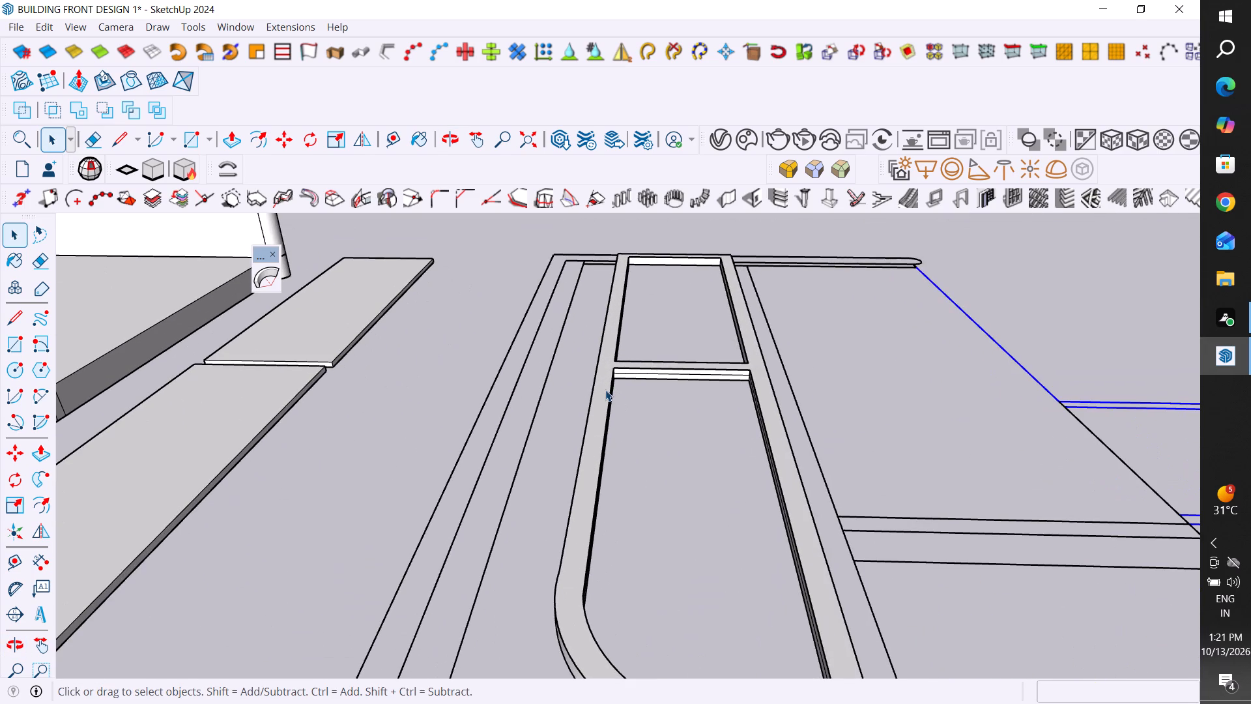
click(605, 390)
scroll(629, 370, down, 5)
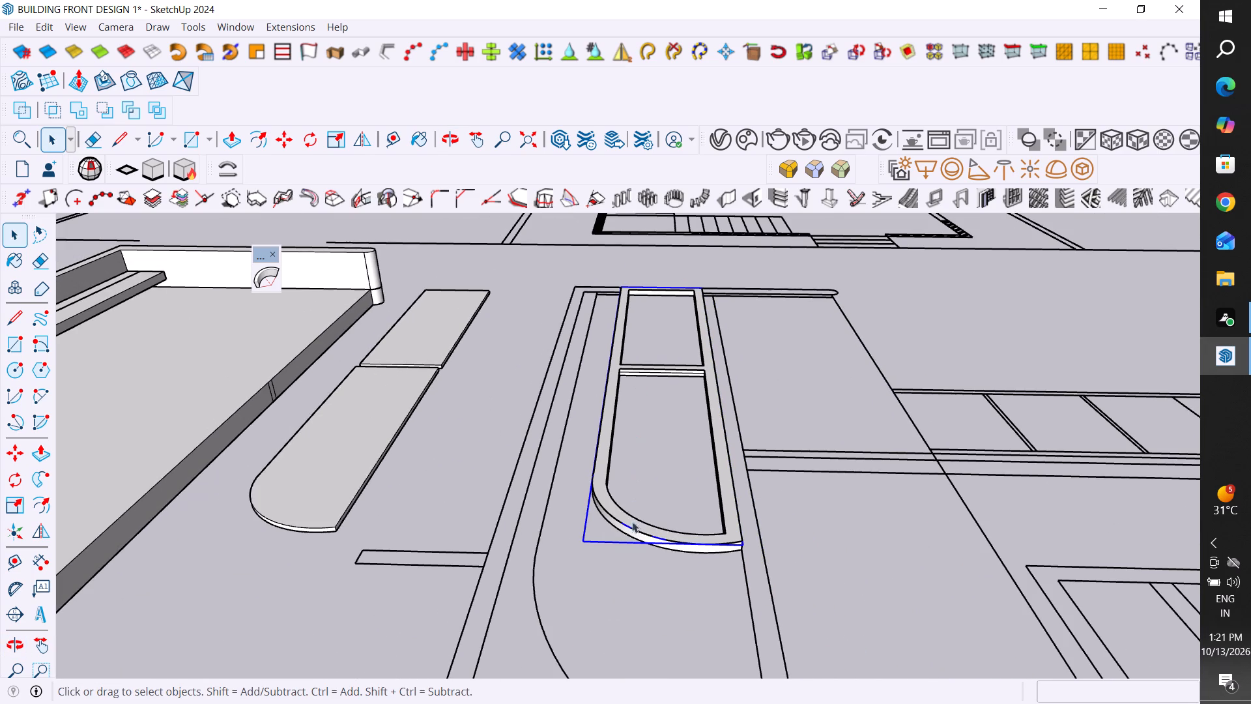
scroll(643, 549, up, 2)
middle_drag(650, 542, 669, 380)
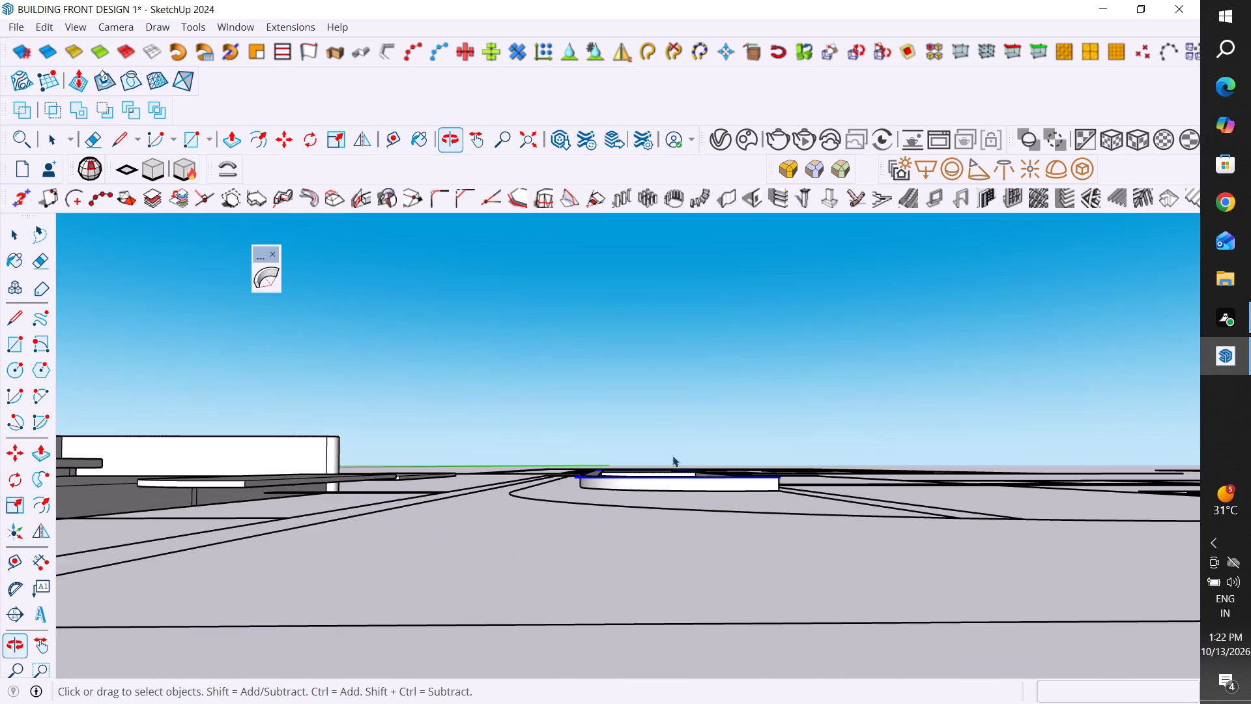
scroll(672, 456, up, 5)
scroll(677, 480, down, 11)
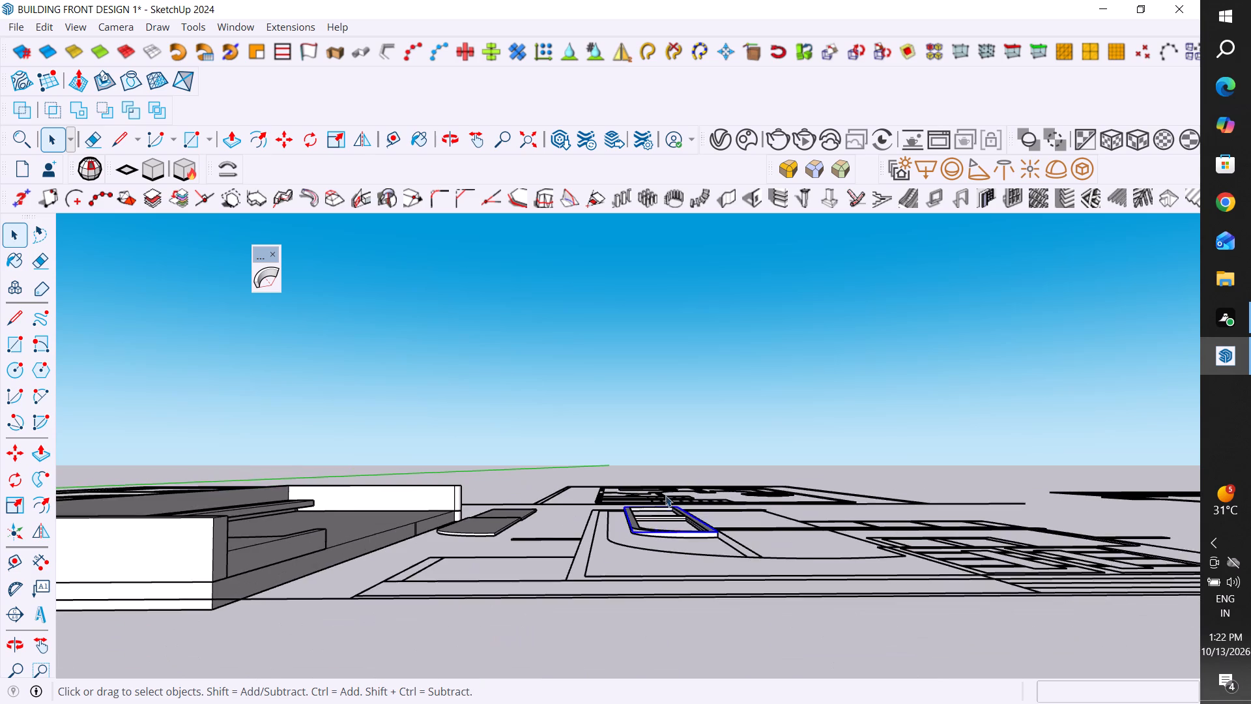
scroll(648, 575, up, 15)
scroll(712, 506, up, 2)
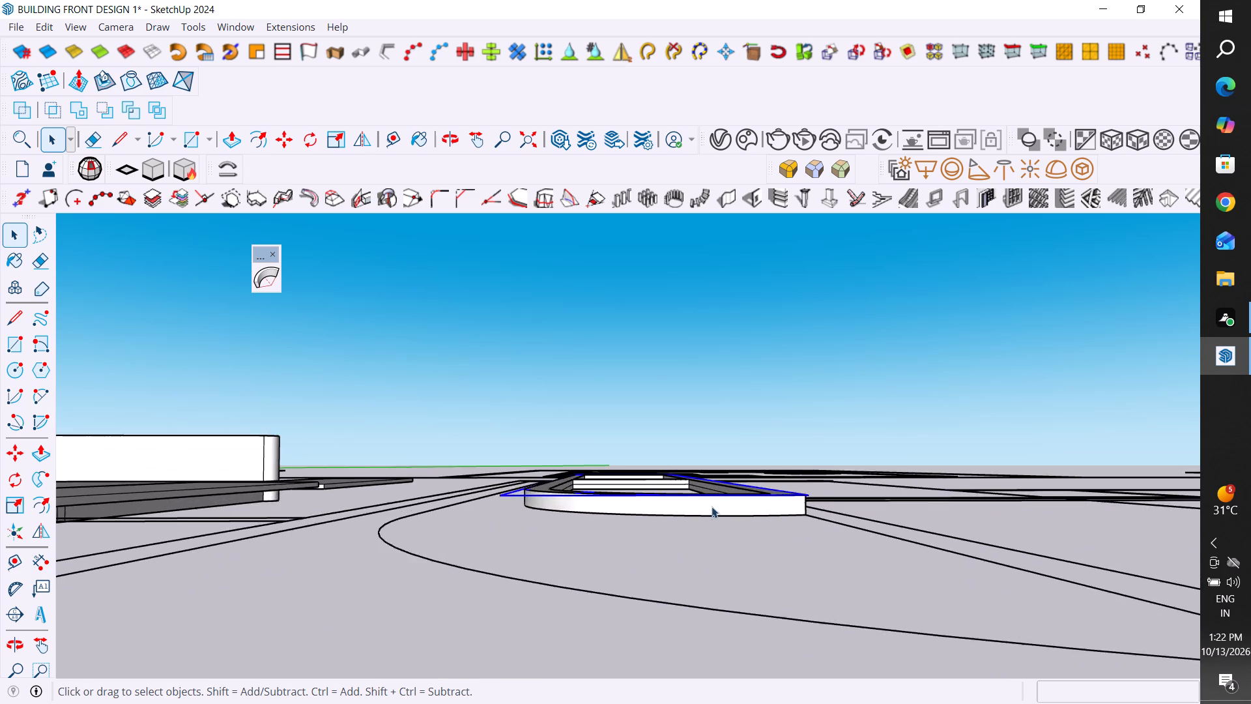
scroll(712, 506, up, 3)
ctrl+click(712, 506)
middle_drag(657, 521, 646, 571)
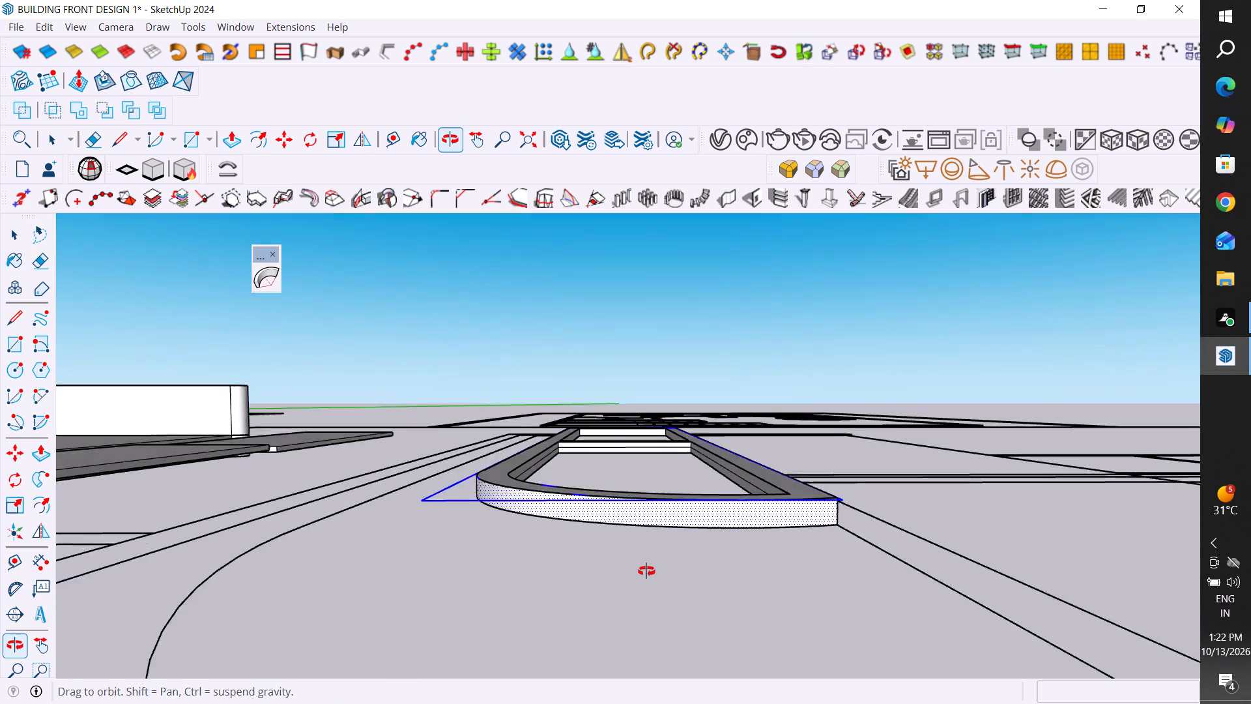
middle_drag(646, 571, 632, 656)
ctrl+click(553, 483)
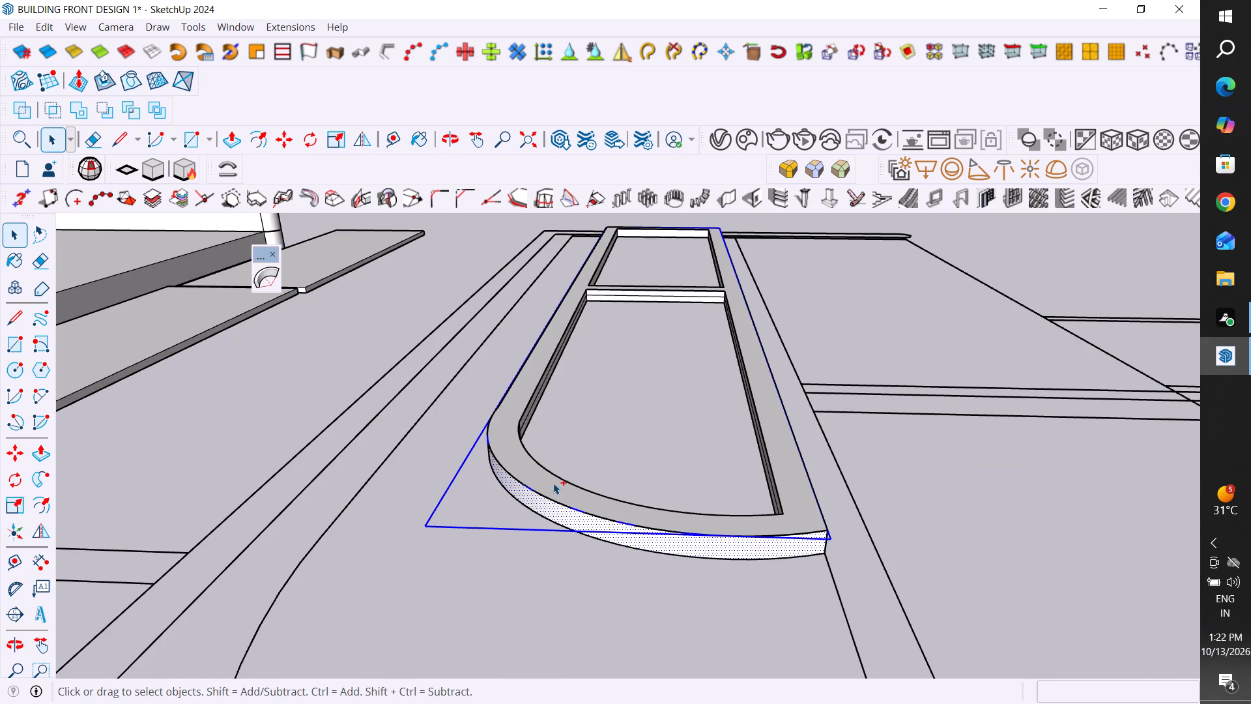
ctrl+double_click(561, 490)
click(564, 560)
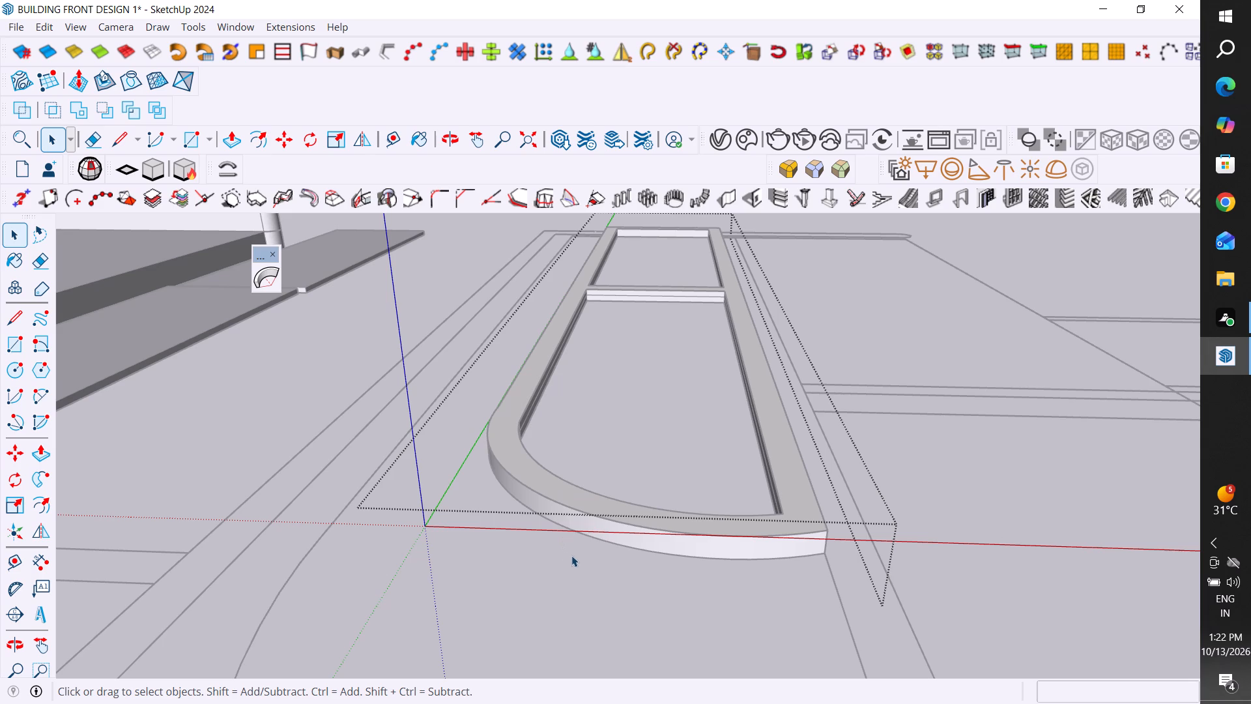
click(584, 578)
click(880, 445)
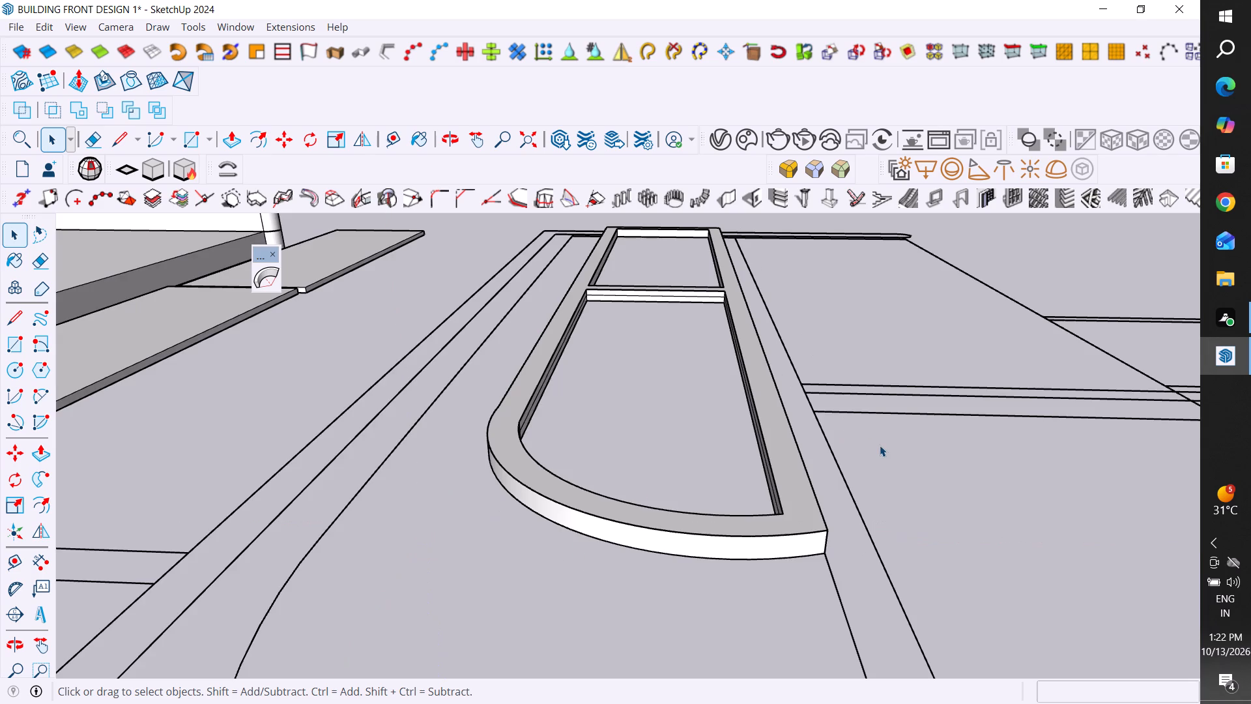
Select the arched frame's outer curved face, its underside, and both face strips on the crossbar and straight sides of the arched opening.
scroll(743, 529, up, 4)
click(741, 561)
middle_drag(628, 584, 669, 480)
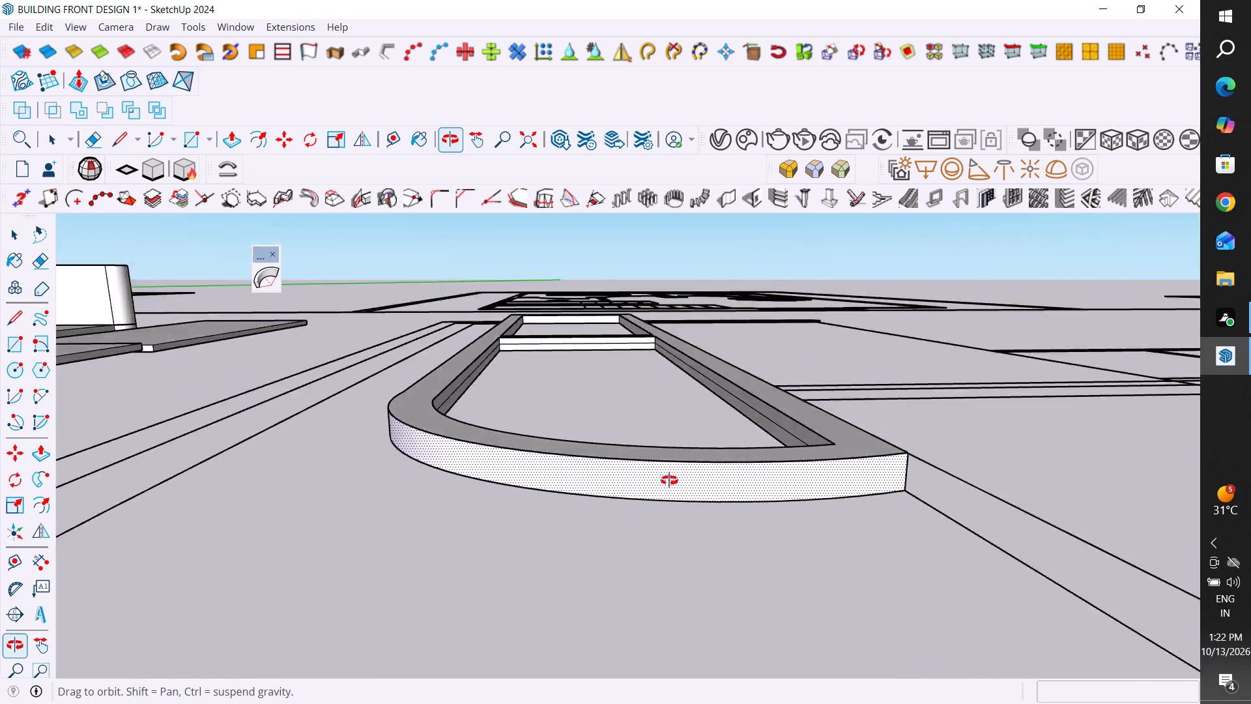
middle_drag(669, 480, 641, 333)
ctrl+click(618, 315)
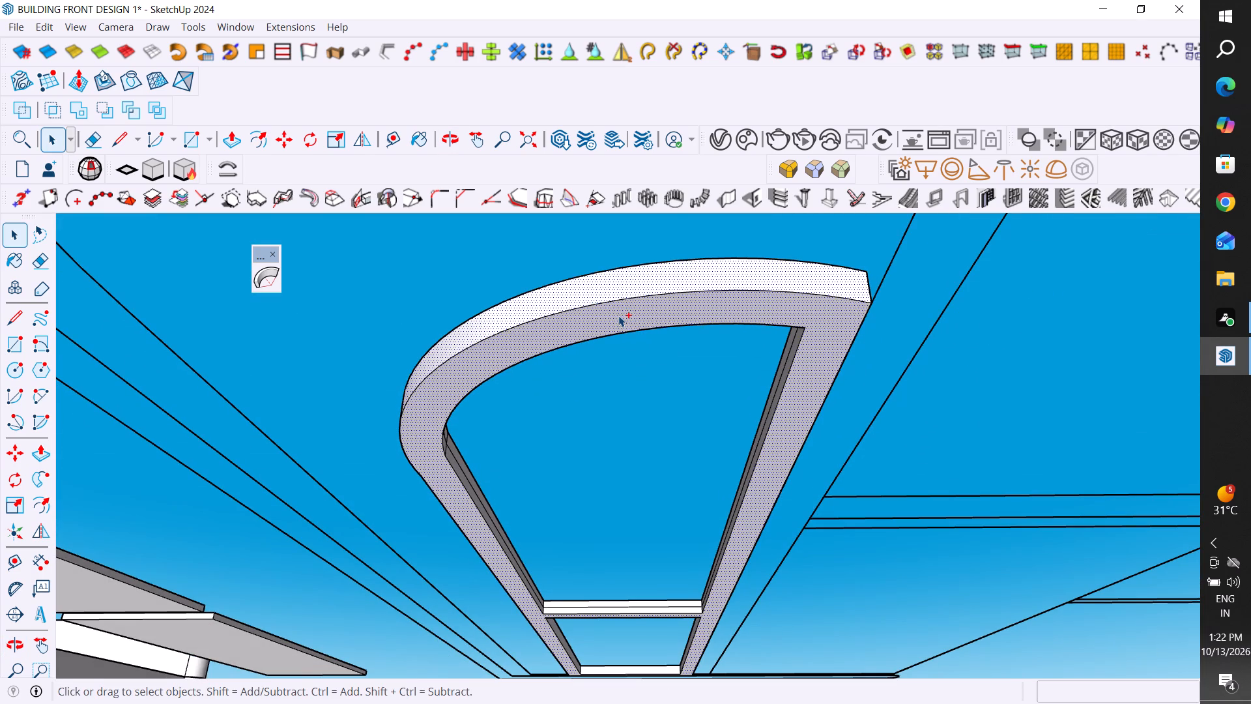
scroll(600, 366, down, 6)
middle_drag(626, 612, 619, 547)
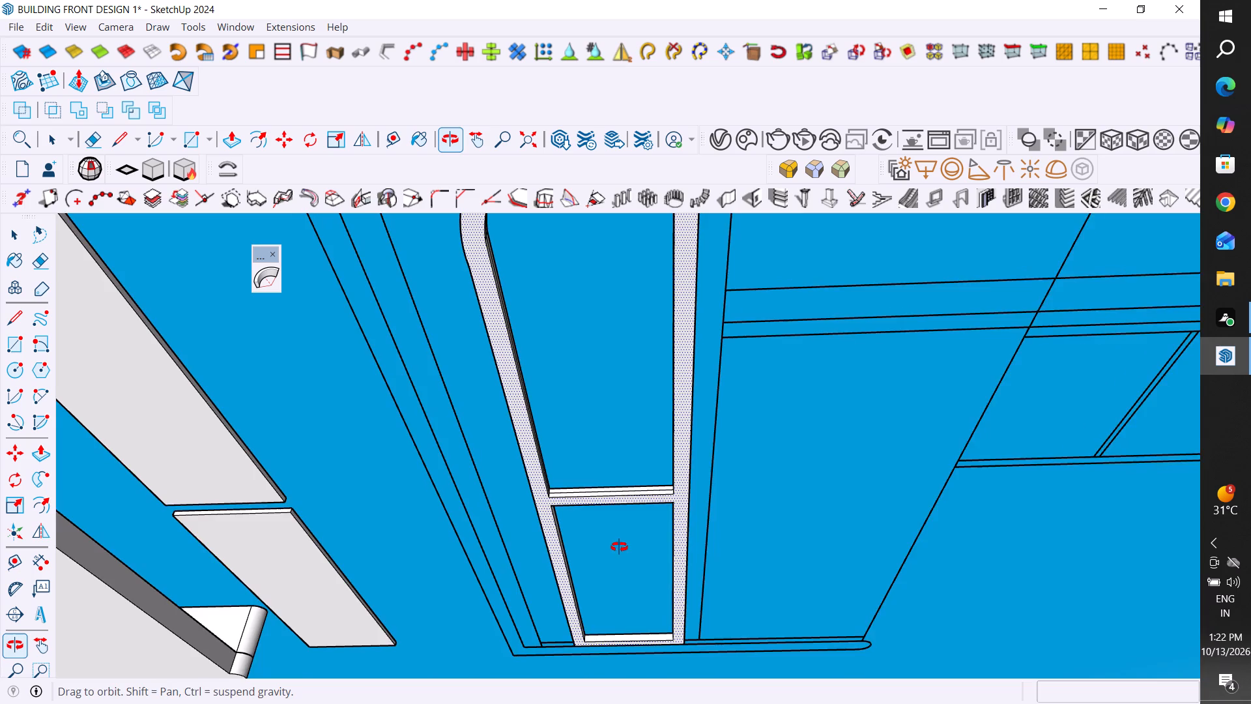
middle_drag(619, 547, 635, 576)
scroll(632, 524, up, 15)
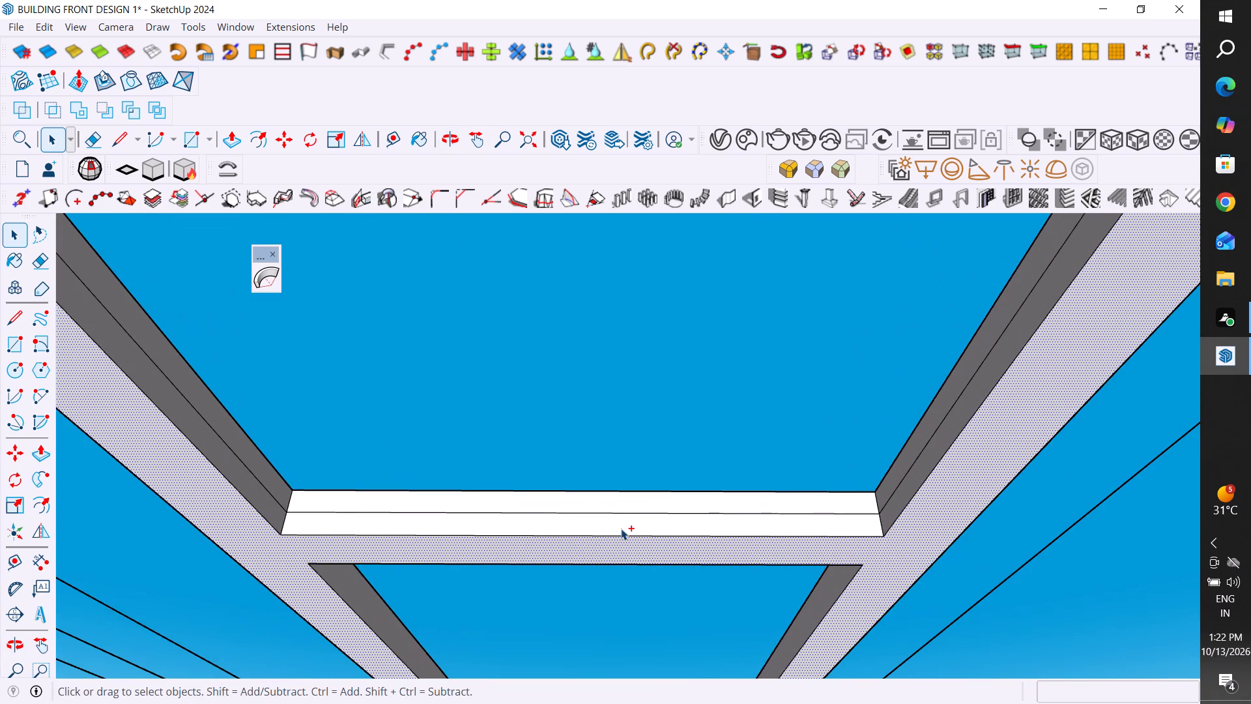
ctrl+click(622, 525)
ctrl+click(619, 501)
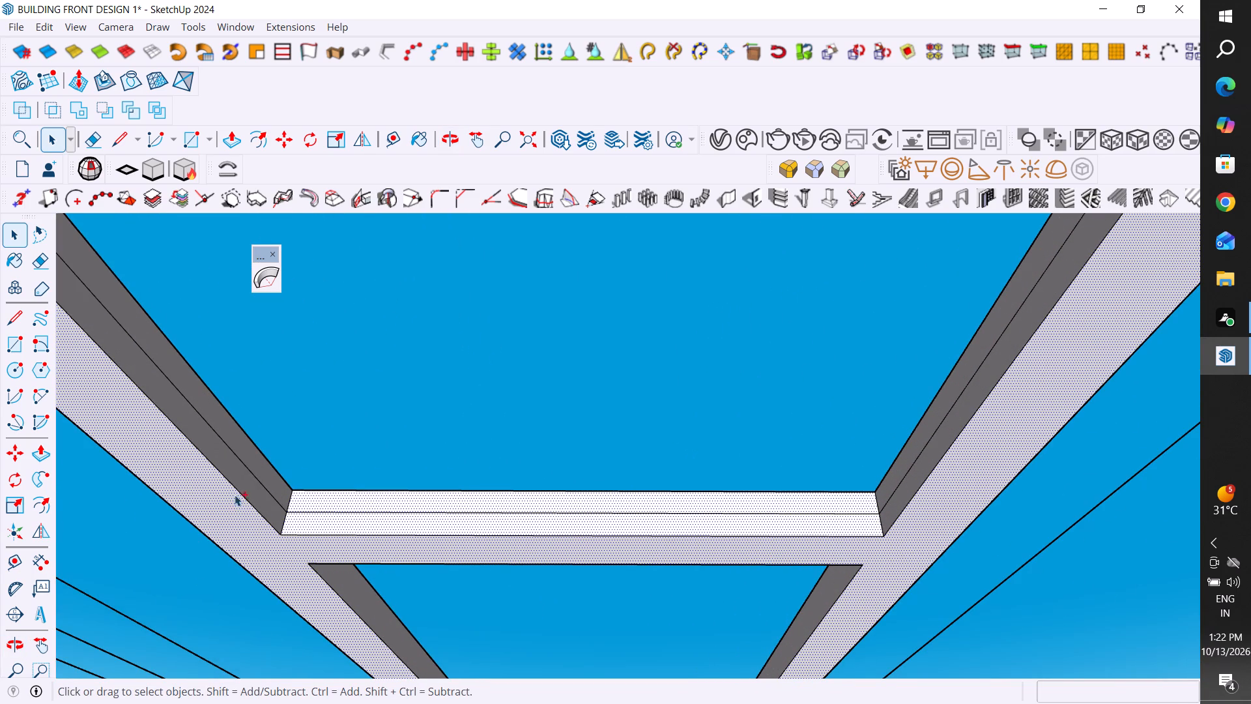
ctrl+click(242, 482)
ctrl+click(260, 462)
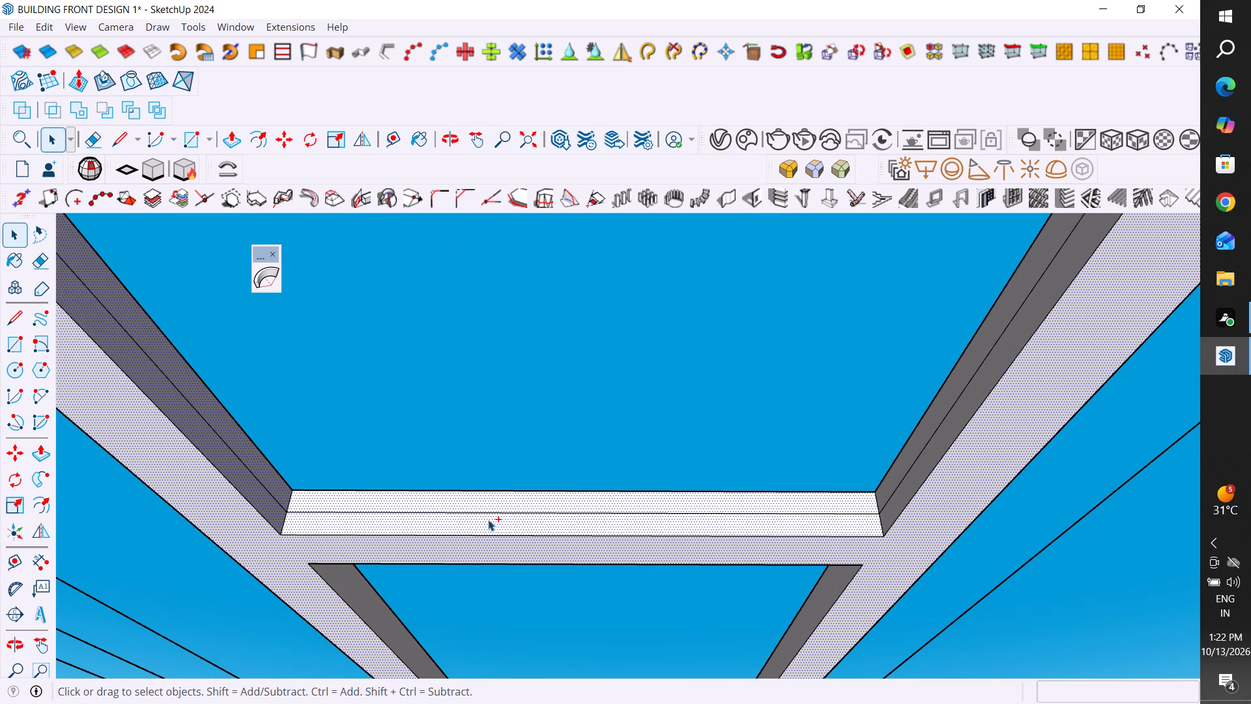
ctrl+click(933, 458)
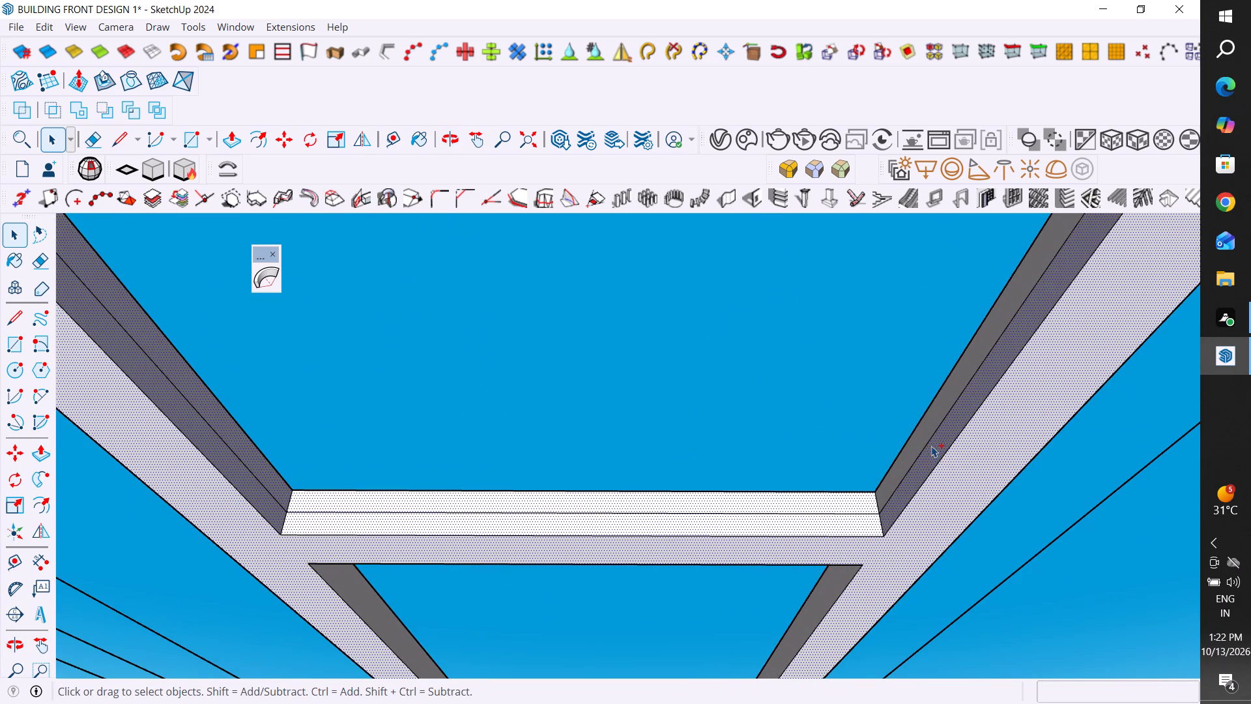
ctrl+click(930, 426)
Add the inner faces of the frame's rectangular opening on the crossbar and both long straight sides to the selection.
scroll(894, 406, down, 7)
middle_drag(871, 482, 870, 437)
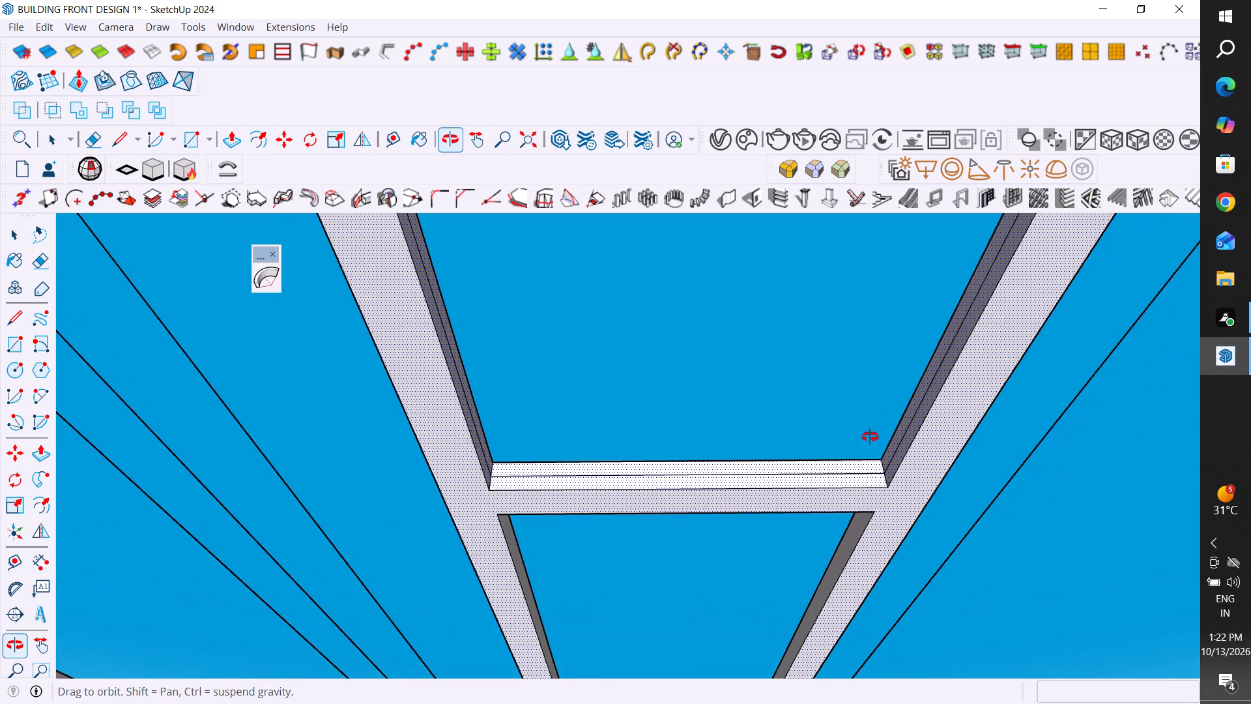
middle_drag(870, 437, 1063, 438)
scroll(977, 348, down, 6)
middle_drag(883, 415, 1106, 430)
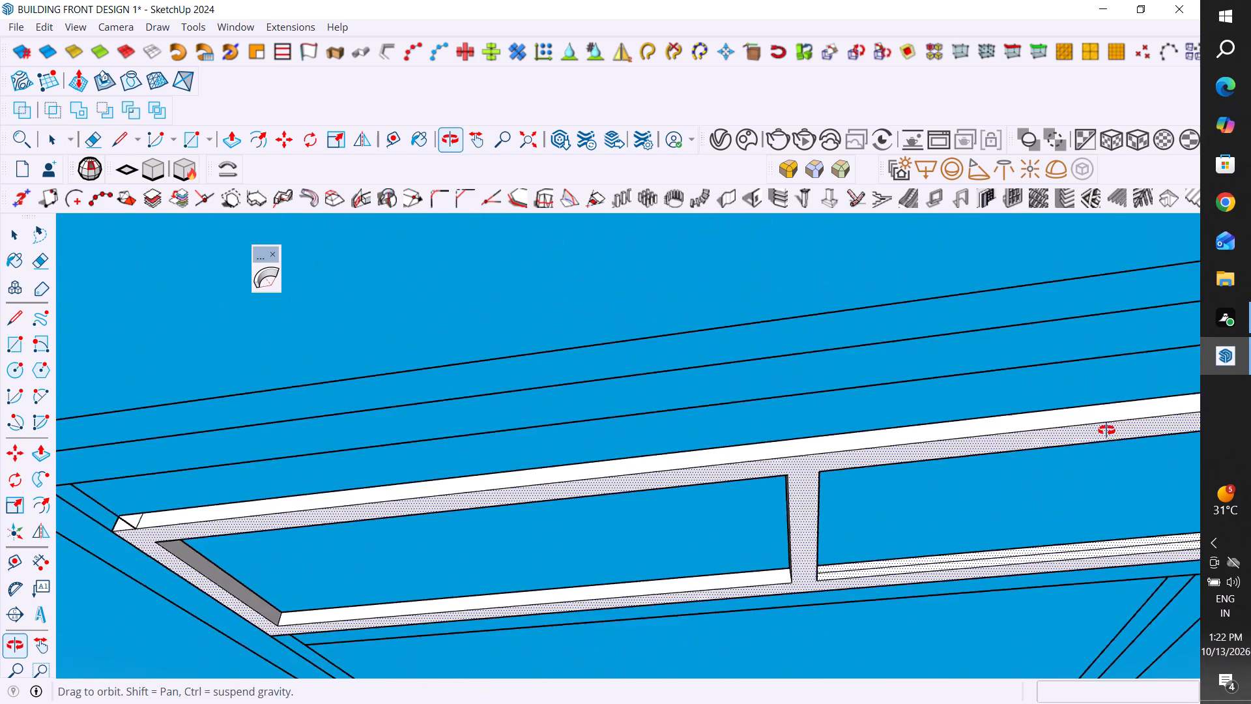
middle_drag(1106, 430, 1106, 432)
scroll(726, 572, up, 5)
middle_drag(762, 566, 887, 575)
scroll(704, 609, up, 4)
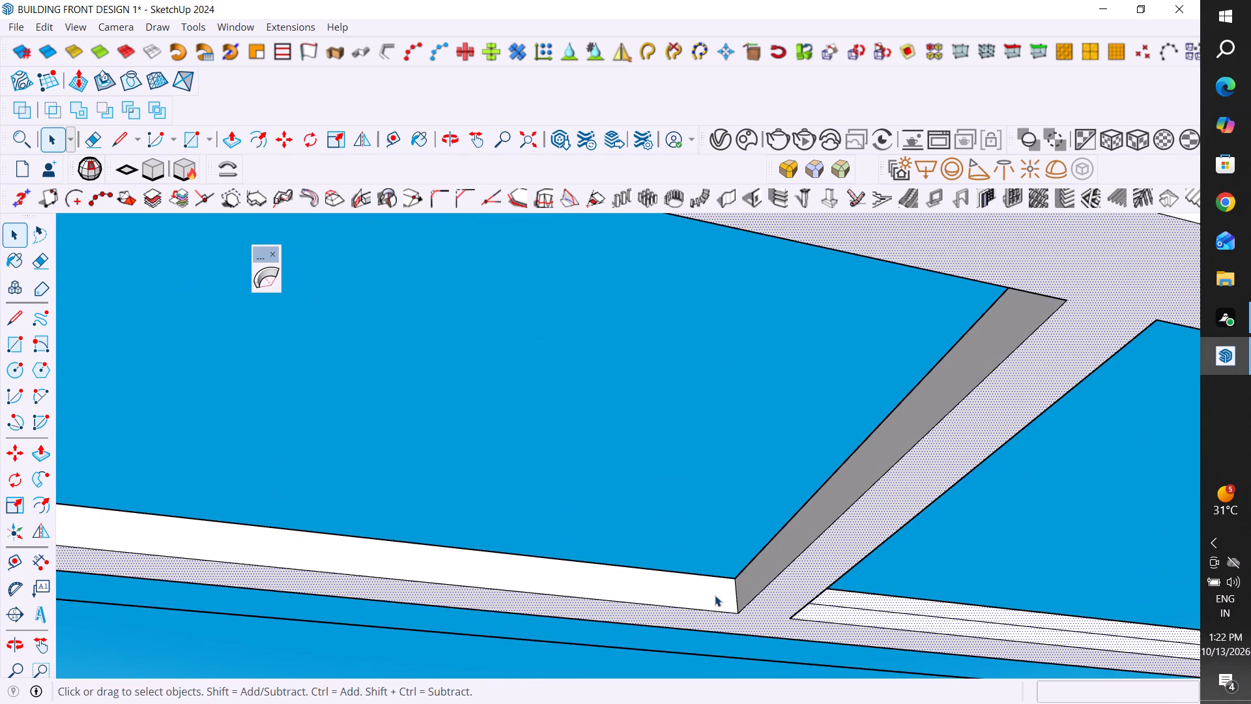
ctrl+click(708, 594)
ctrl+click(756, 580)
scroll(816, 533, down, 4)
middle_drag(628, 475, 857, 353)
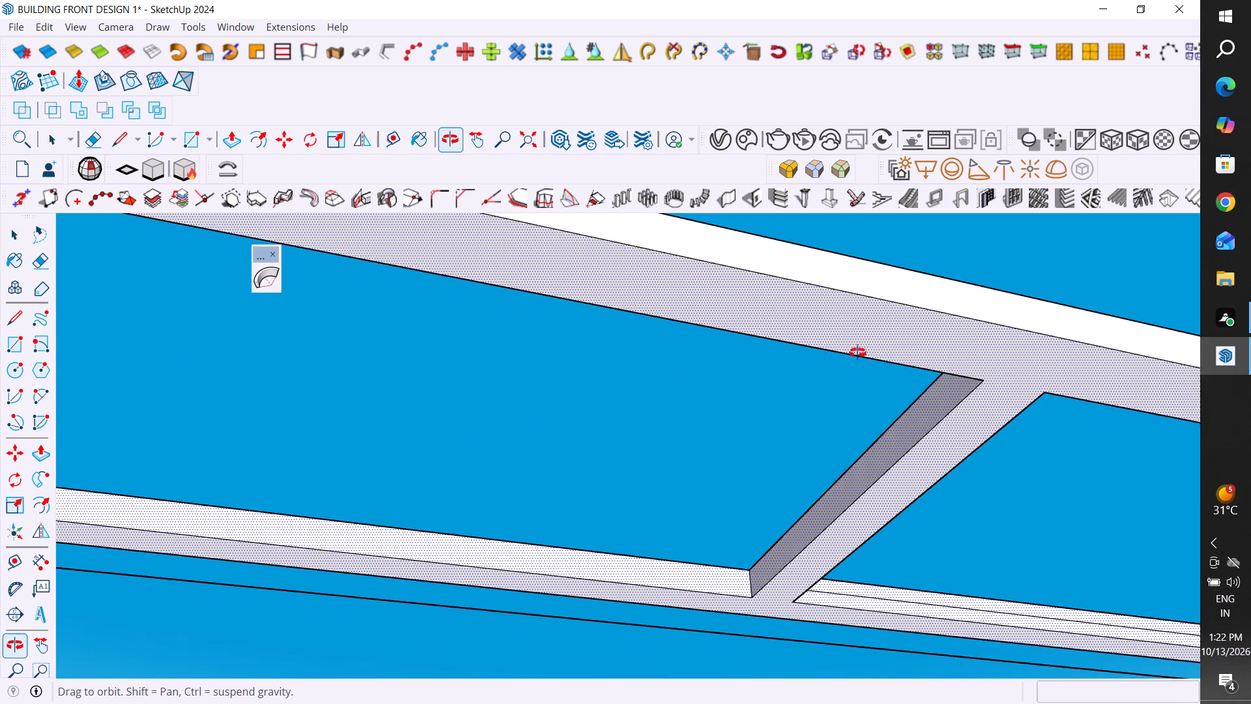
middle_drag(857, 353, 1123, 455)
ctrl+click(914, 498)
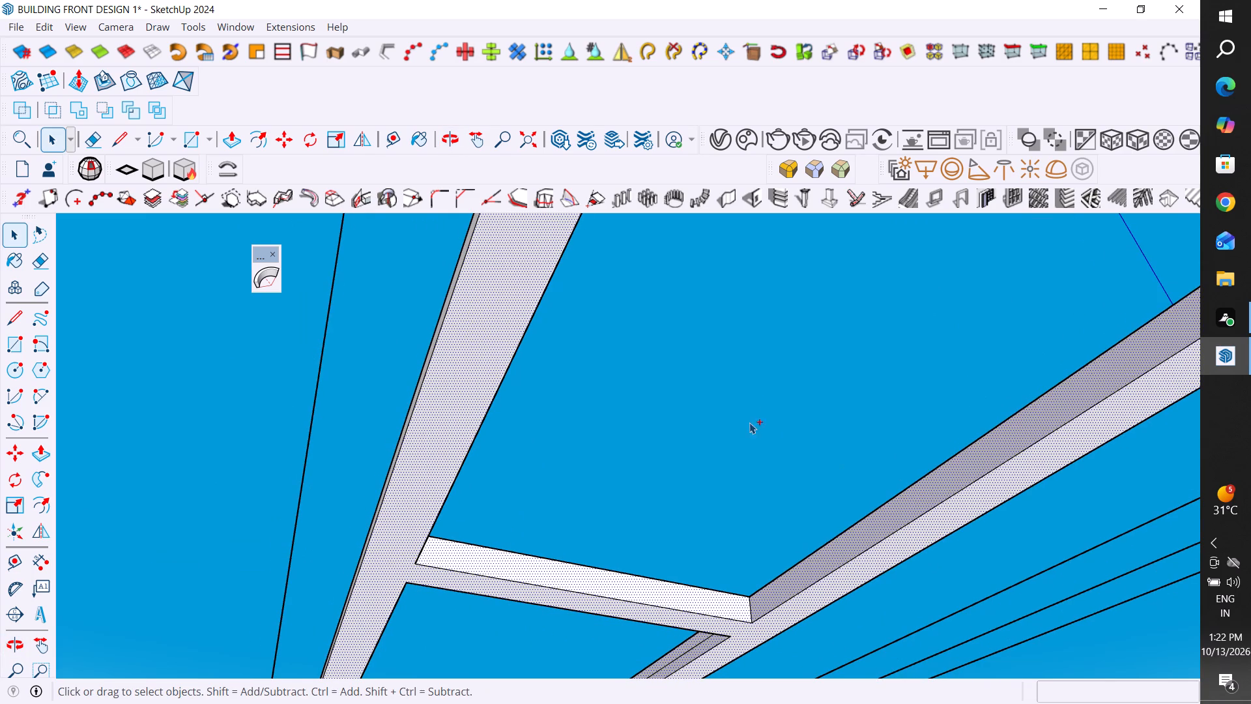
Add the inner face at the straight end of the frame's rectangular opening, opposite the crossbar, to the selection.
scroll(776, 384, down, 5)
middle_drag(777, 411, 539, 384)
scroll(609, 398, down, 6)
middle_drag(698, 364, 348, 463)
scroll(806, 423, down, 5)
middle_drag(413, 576, 166, 480)
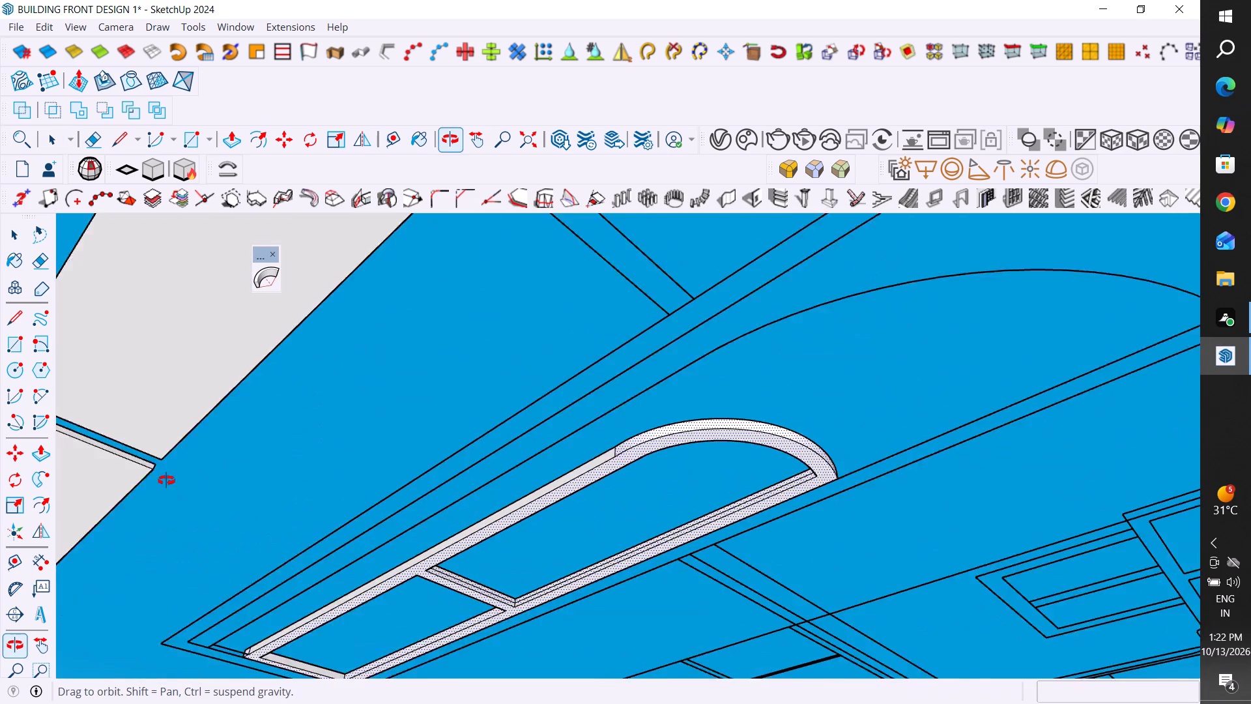
middle_drag(166, 480, 164, 482)
scroll(928, 283, down, 5)
middle_drag(710, 482, 526, 583)
scroll(636, 555, up, 7)
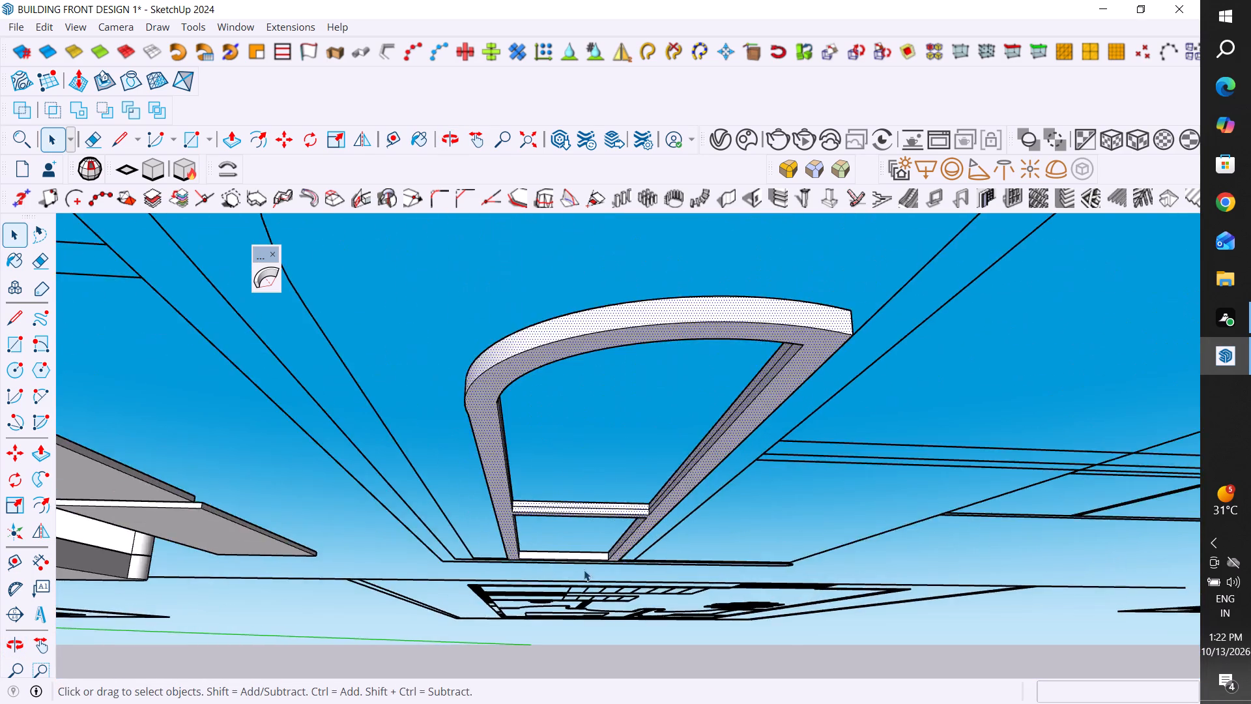
scroll(584, 570, up, 9)
ctrl+click(545, 545)
scroll(577, 516, down, 5)
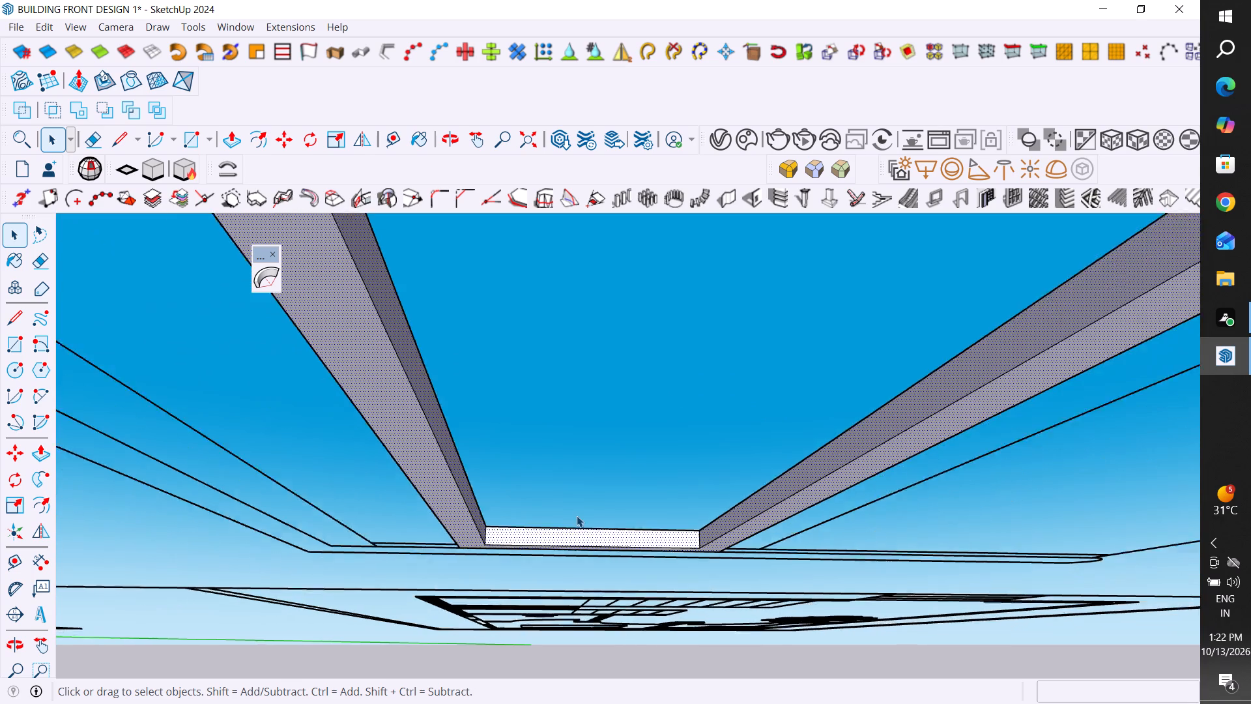
scroll(577, 516, down, 8)
Add one long outer side face of the frame, its short end segment and the adjoining straight end face to the selection.
middle_drag(577, 516, 912, 379)
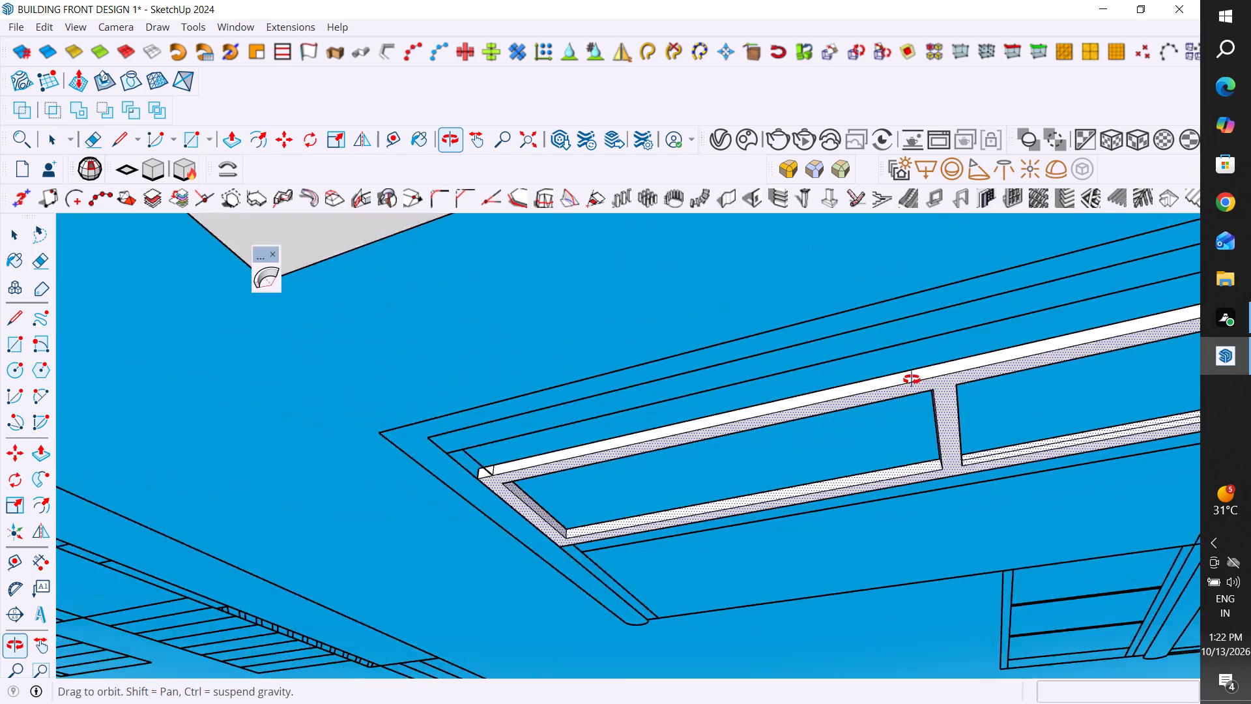
middle_drag(912, 379, 979, 489)
scroll(1000, 449, up, 5)
ctrl+click(986, 482)
scroll(879, 467, down, 4)
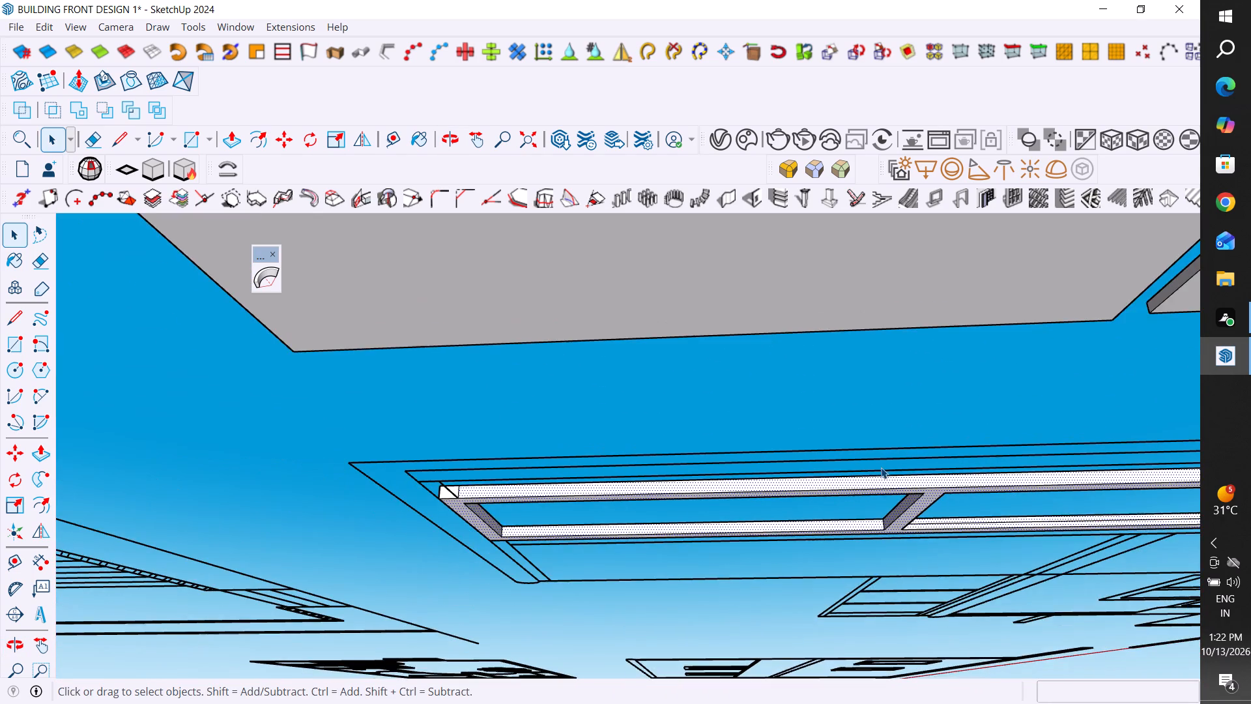
scroll(382, 497, up, 4)
scroll(481, 489, up, 9)
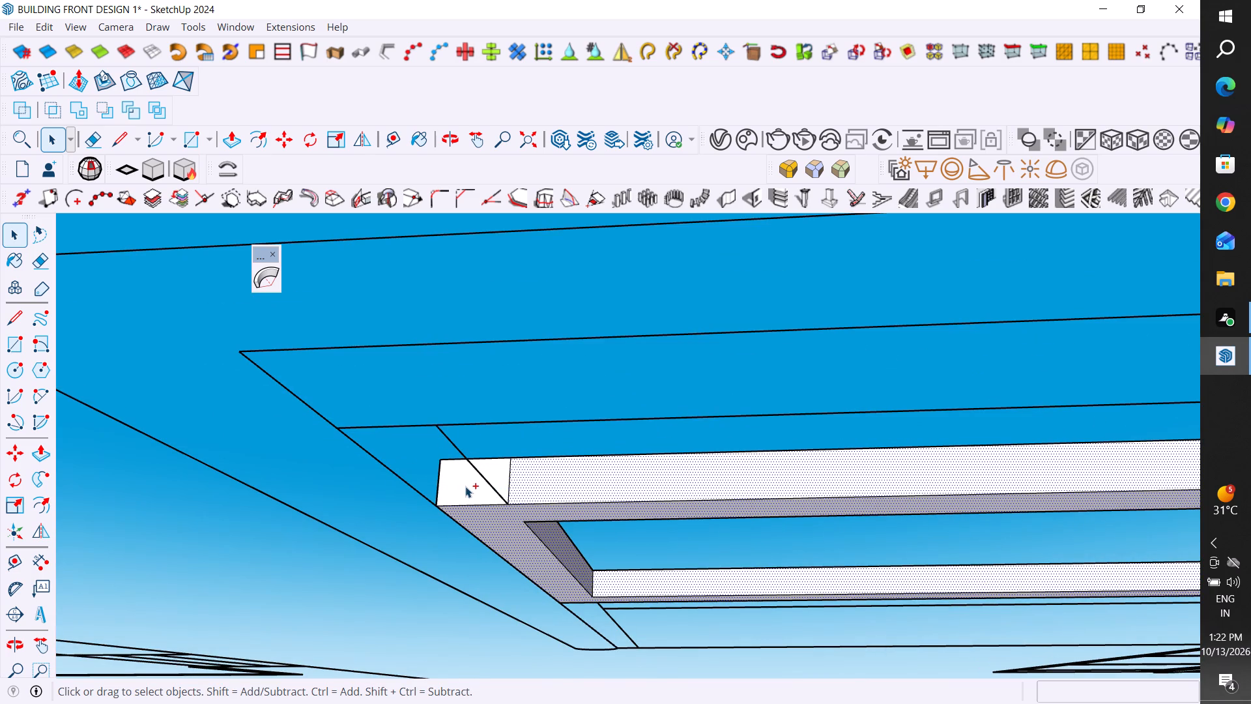
ctrl+click(465, 486)
middle_drag(591, 506, 875, 533)
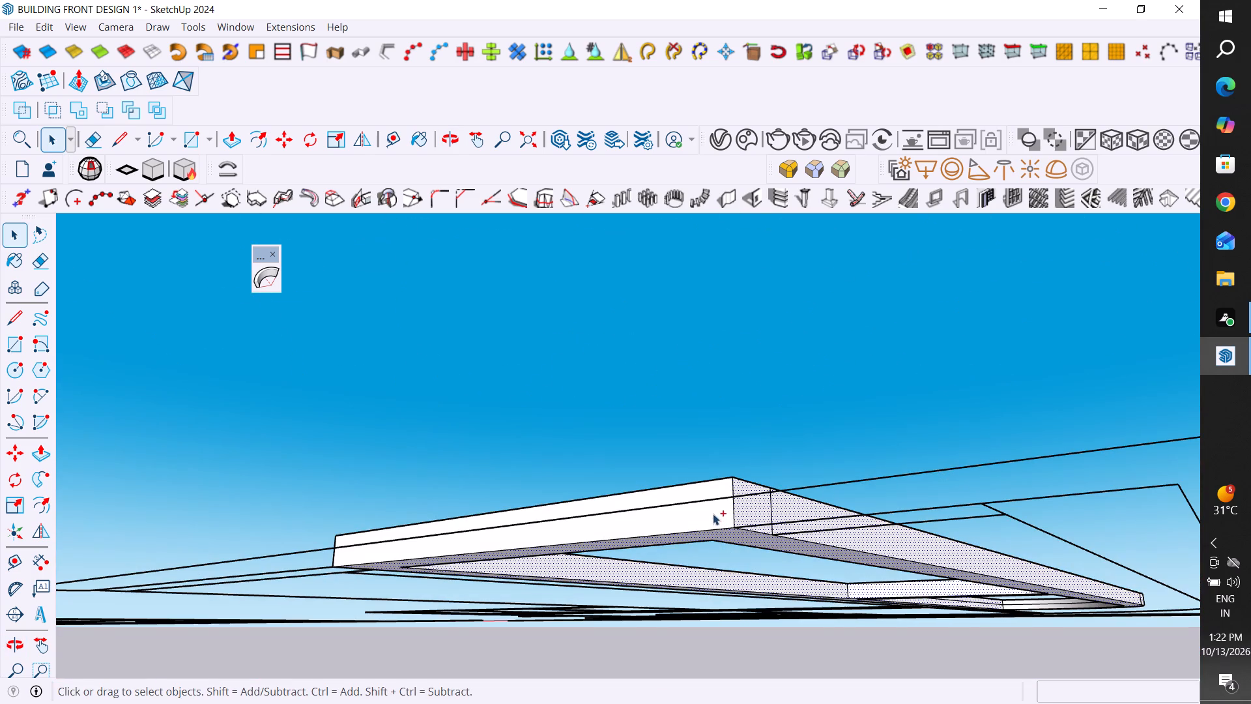
ctrl+click(713, 514)
Add the short end segment and the long face of the frame's other outer side to the selection.
scroll(781, 493, down, 4)
middle_drag(590, 541, 1056, 541)
scroll(709, 603, up, 2)
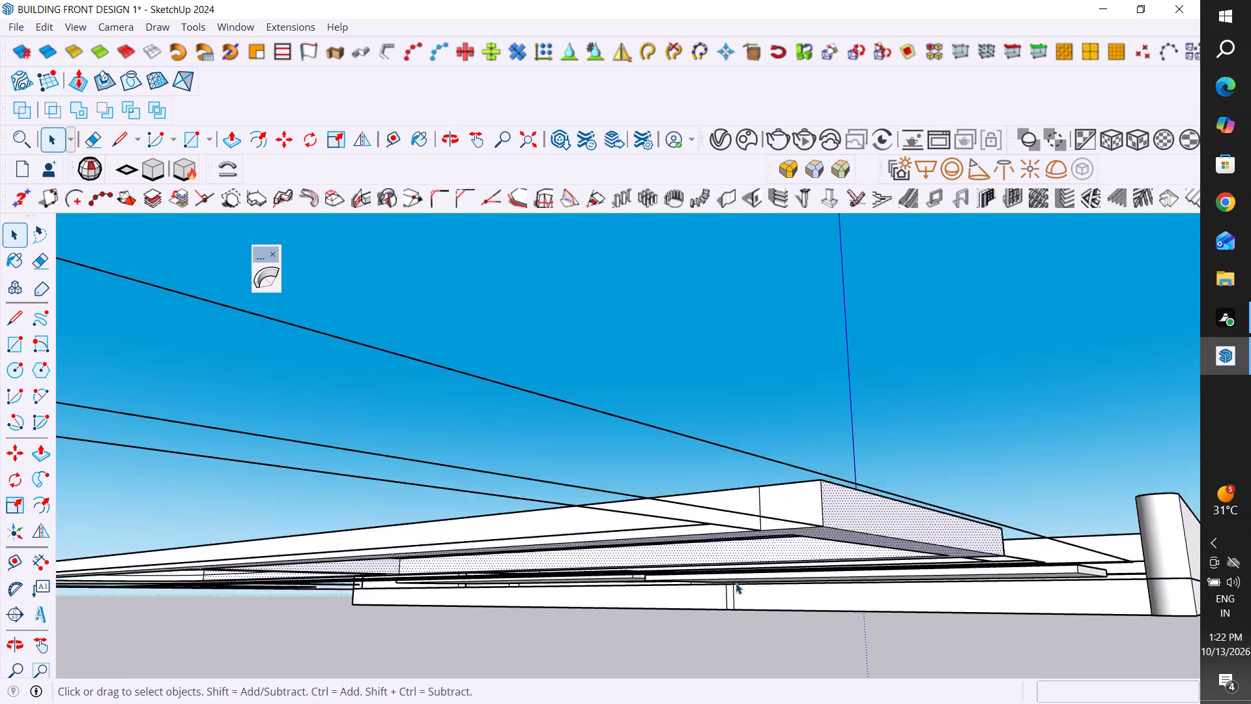
scroll(736, 583, up, 3)
scroll(770, 550, down, 9)
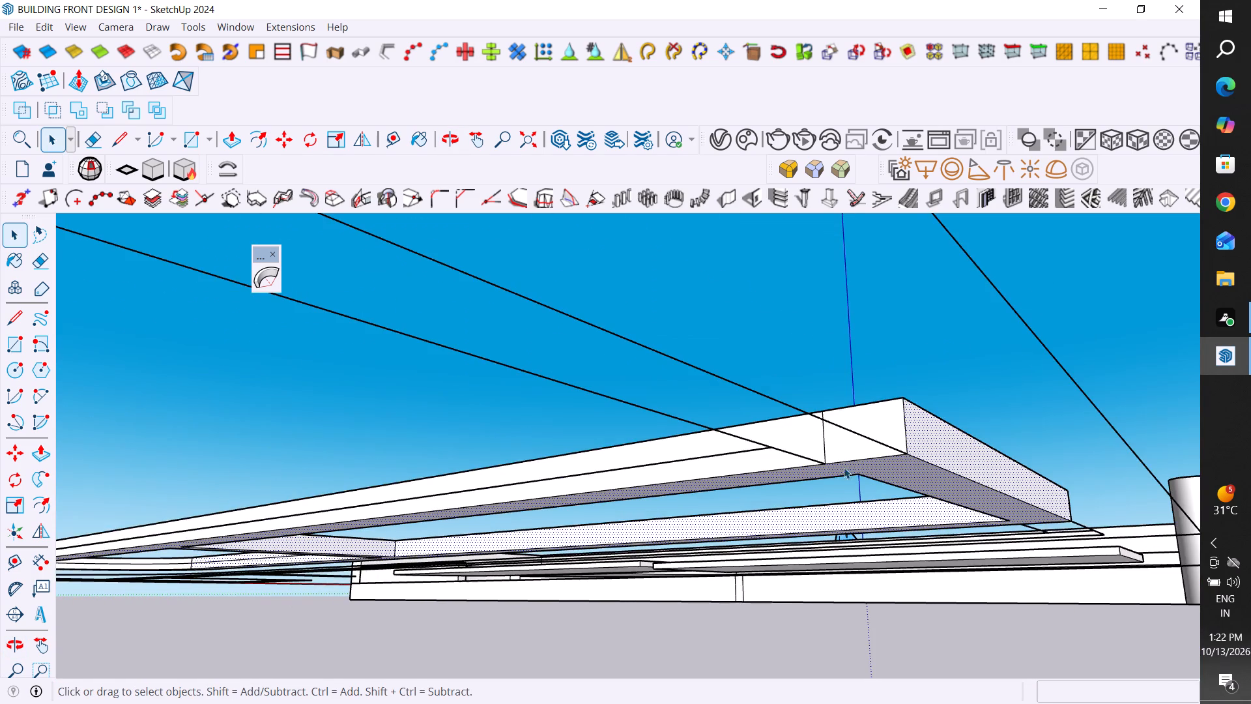
scroll(849, 462, up, 3)
ctrl+click(861, 441)
ctrl+click(752, 462)
Add the existing arched frame group to the selected faces and combine everything into one group.
scroll(885, 444, down, 5)
middle_drag(614, 508, 771, 499)
scroll(963, 540, down, 12)
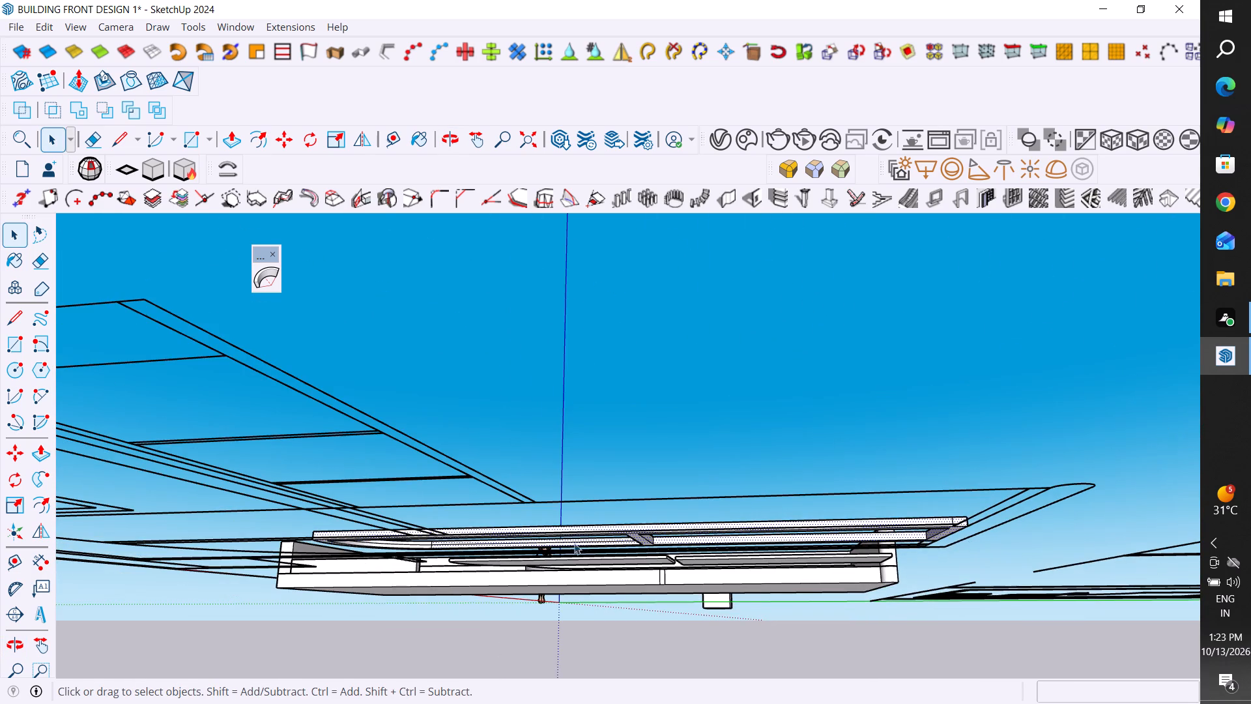
middle_drag(259, 550, 710, 538)
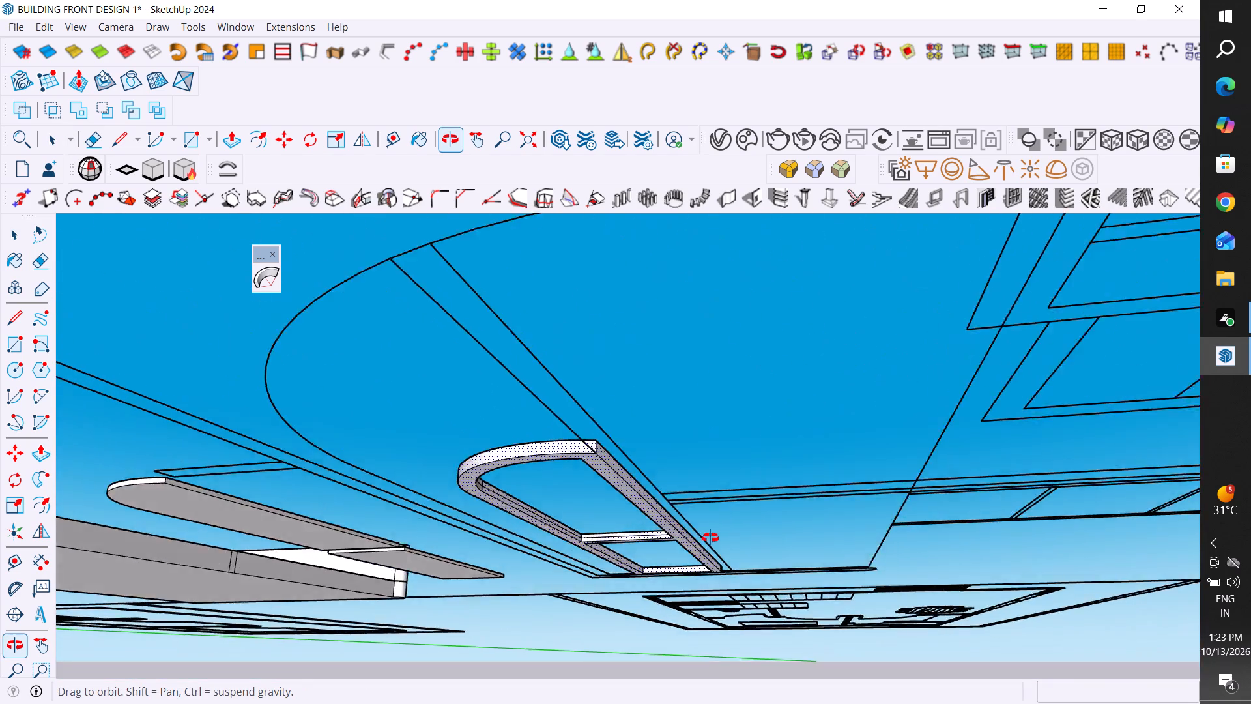
middle_drag(710, 538, 778, 703)
scroll(672, 523, up, 4)
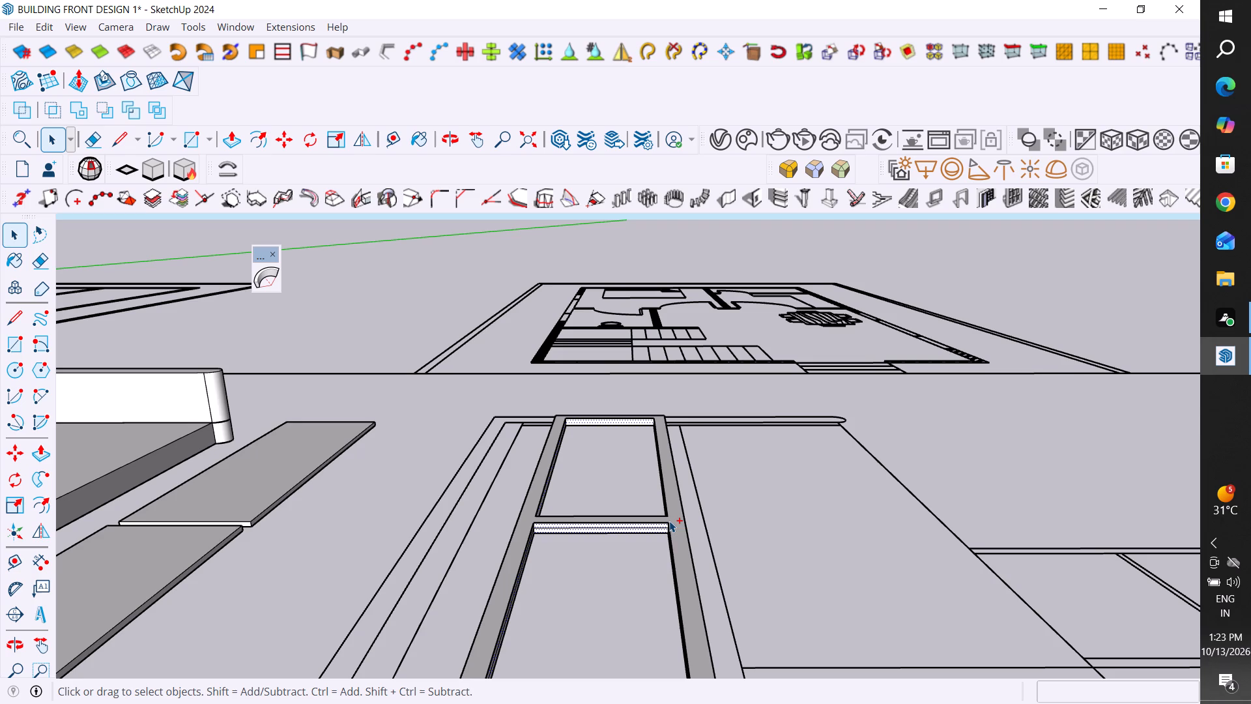
ctrl+click(670, 519)
right_click(672, 518)
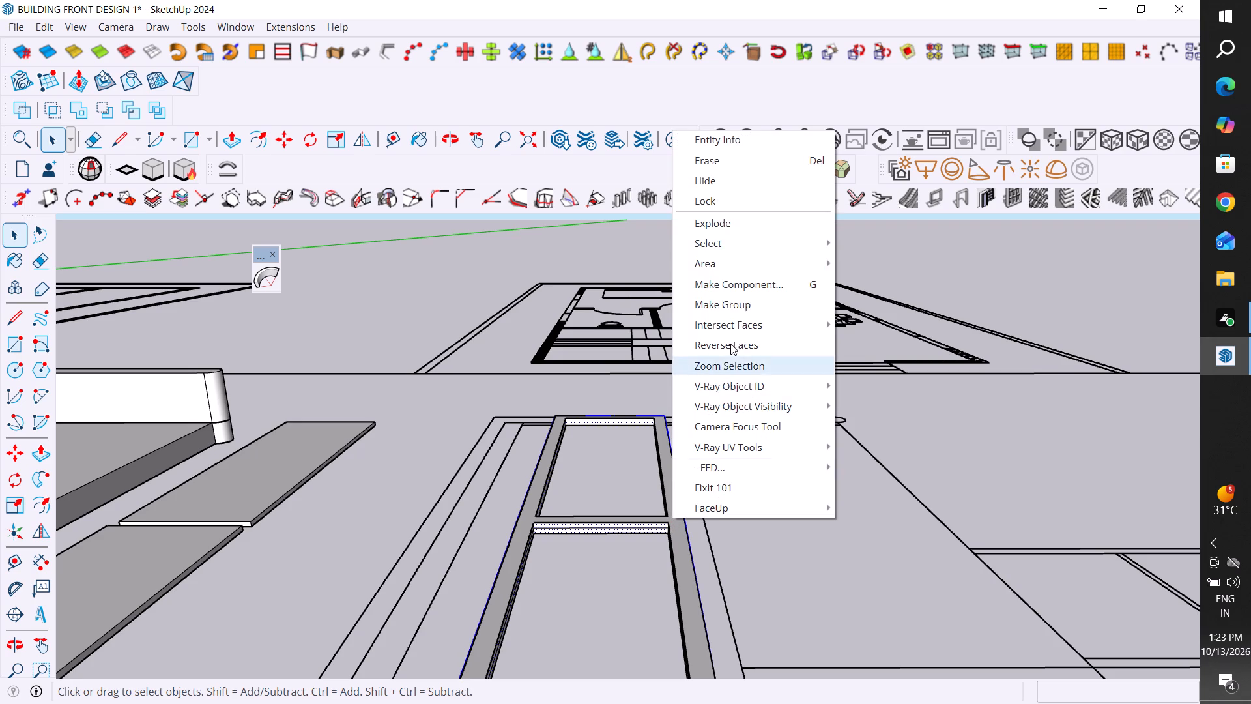
click(741, 310)
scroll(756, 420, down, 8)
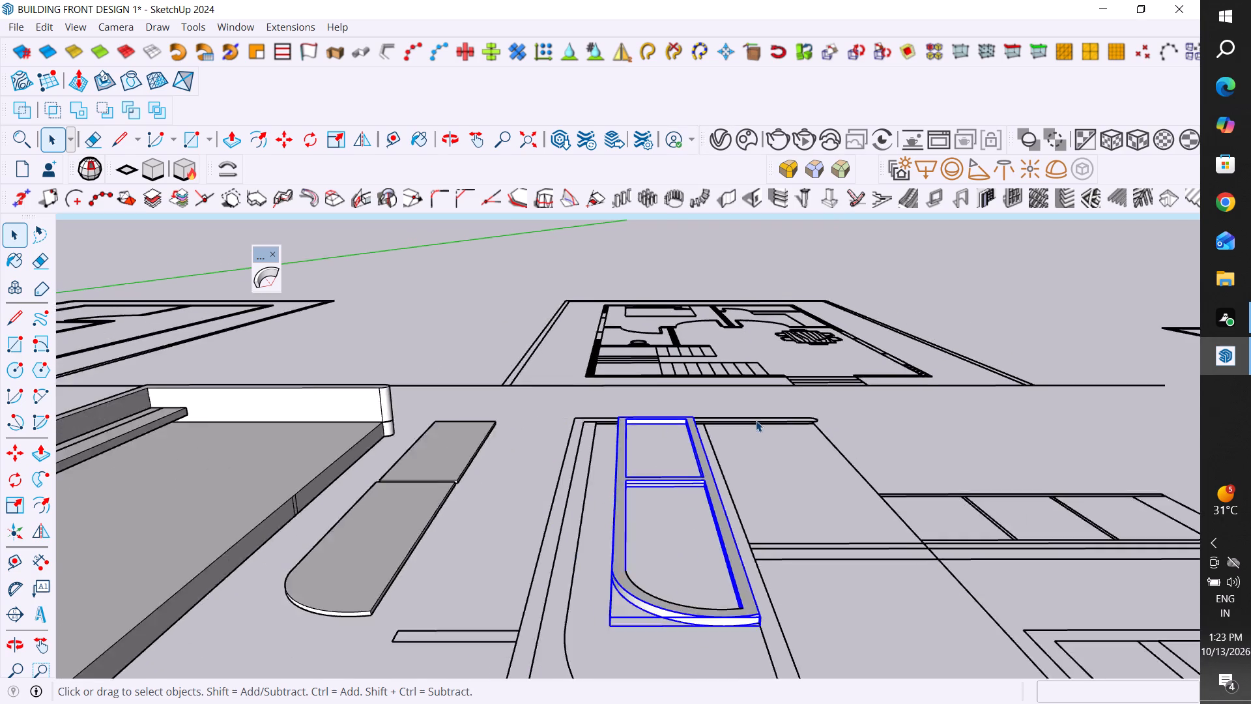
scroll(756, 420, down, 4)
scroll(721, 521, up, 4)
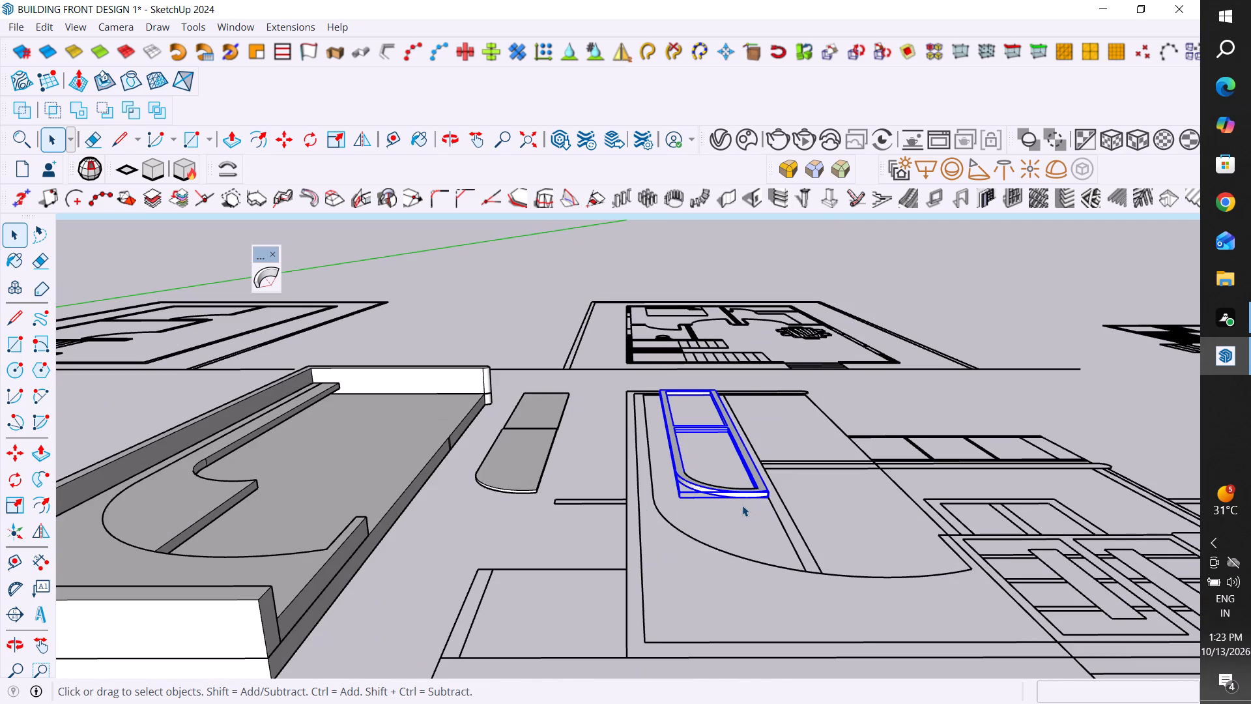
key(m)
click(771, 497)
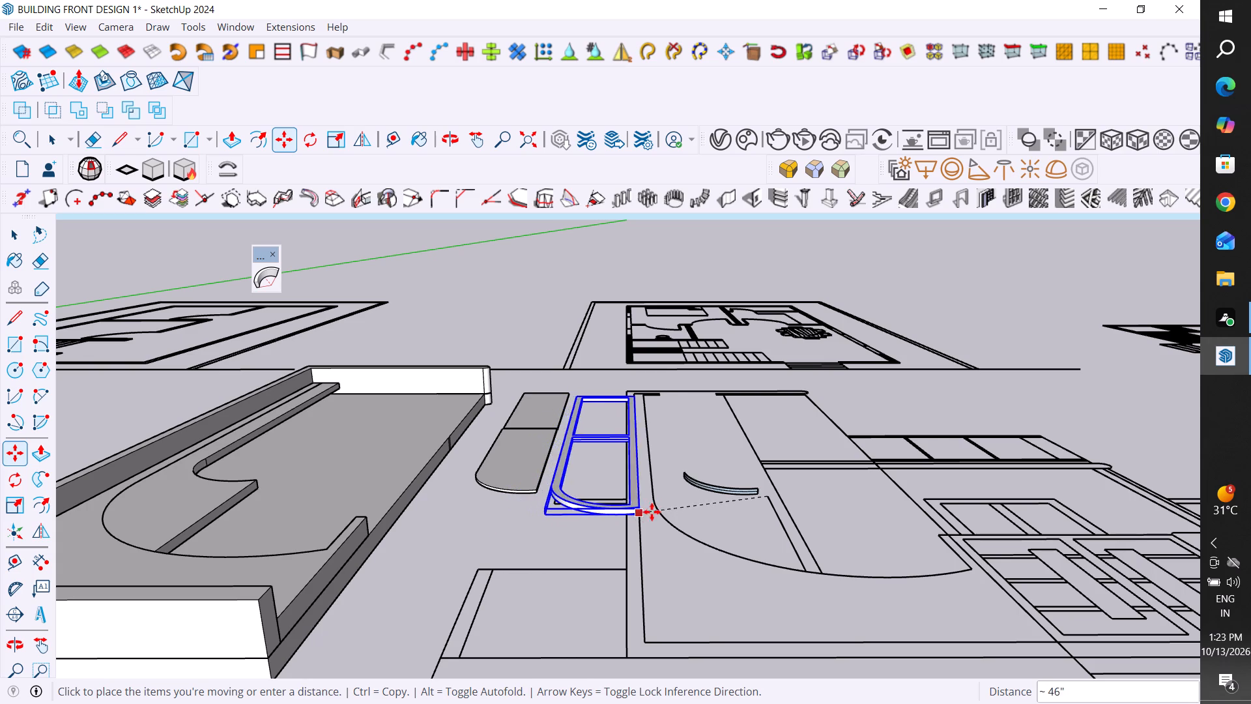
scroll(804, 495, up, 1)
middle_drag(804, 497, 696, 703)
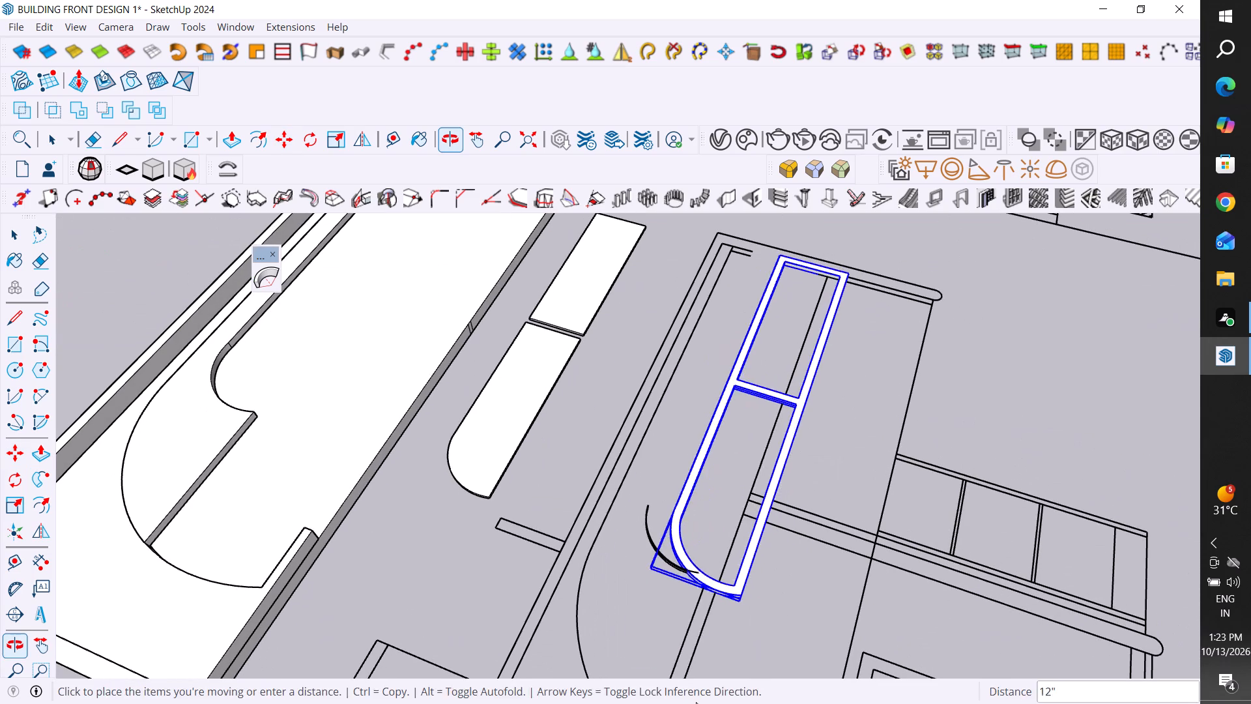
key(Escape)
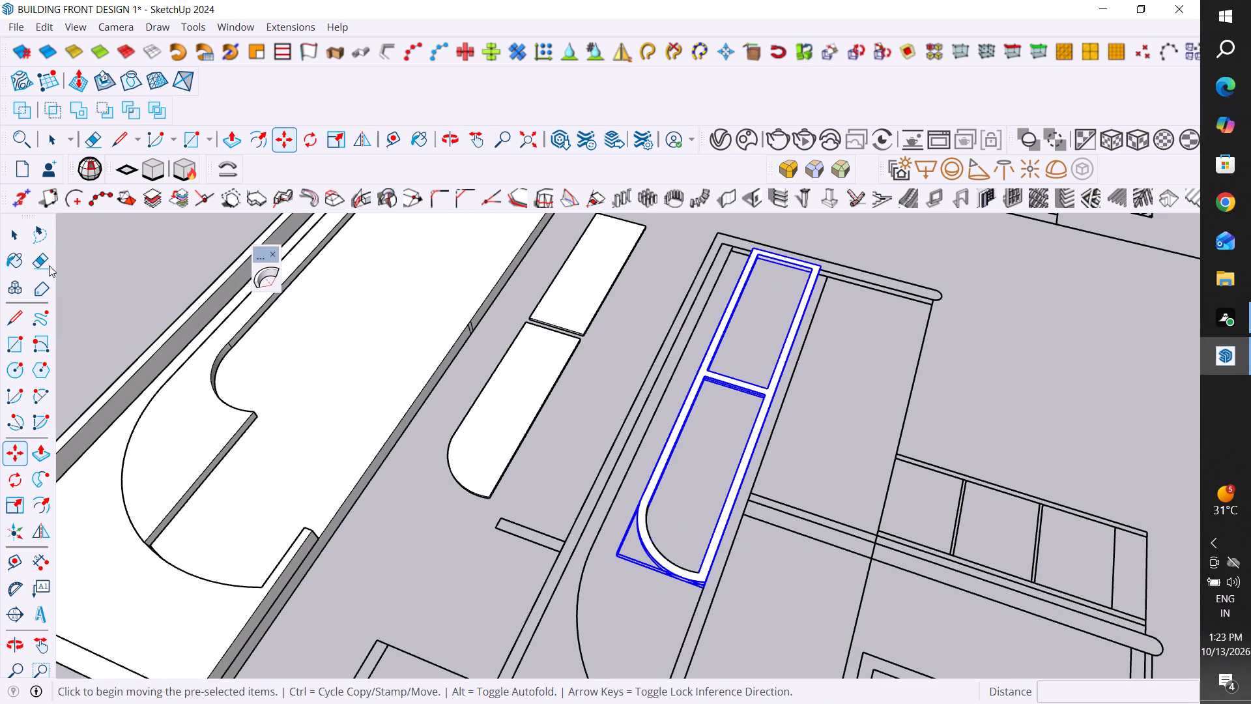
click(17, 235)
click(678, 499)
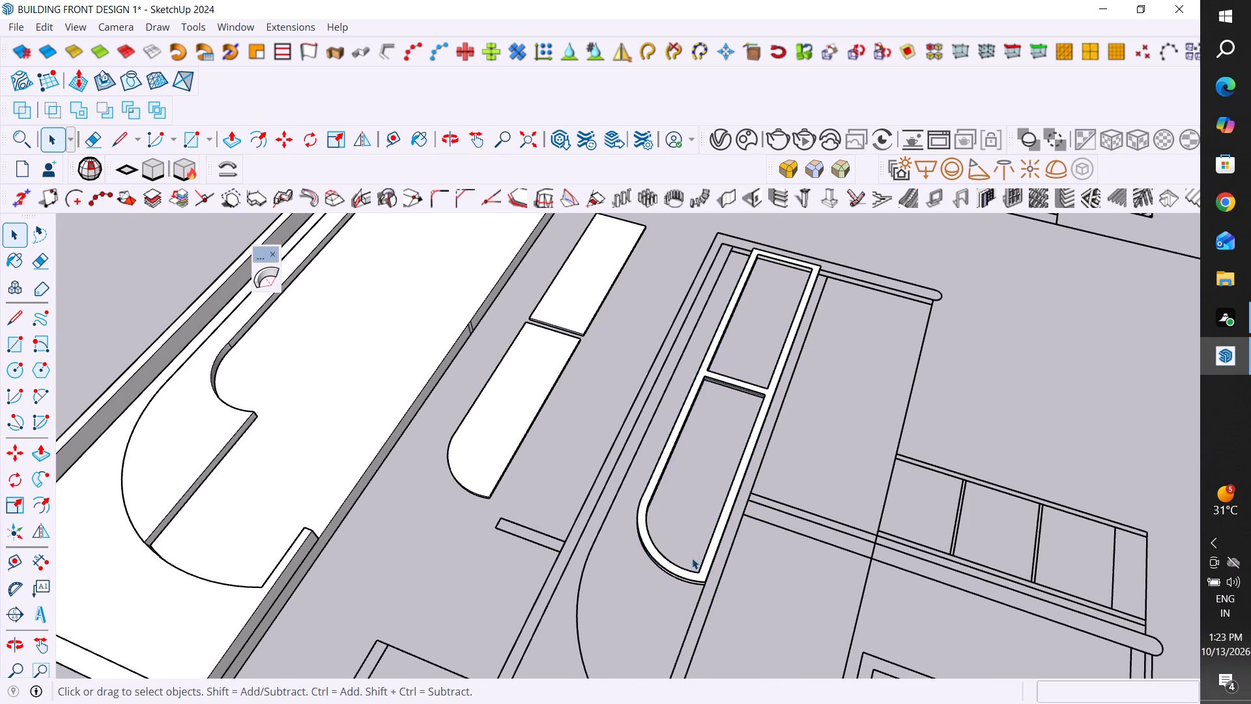
Select the two curved inner face strips of the arch together with the frame group and combine them into one group.
middle_drag(687, 563, 569, 573)
scroll(569, 573, up, 4)
middle_drag(577, 581, 308, 535)
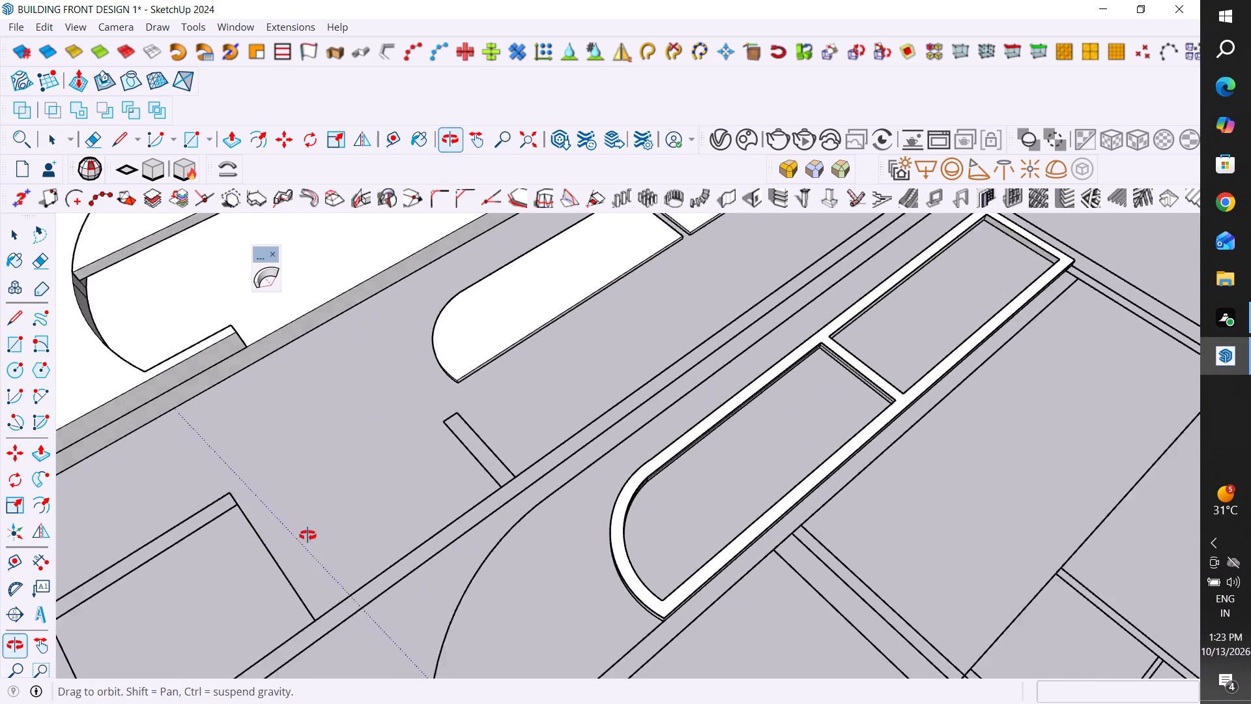
middle_drag(308, 535, 287, 524)
scroll(474, 508, up, 5)
middle_drag(660, 555, 553, 482)
scroll(583, 515, up, 5)
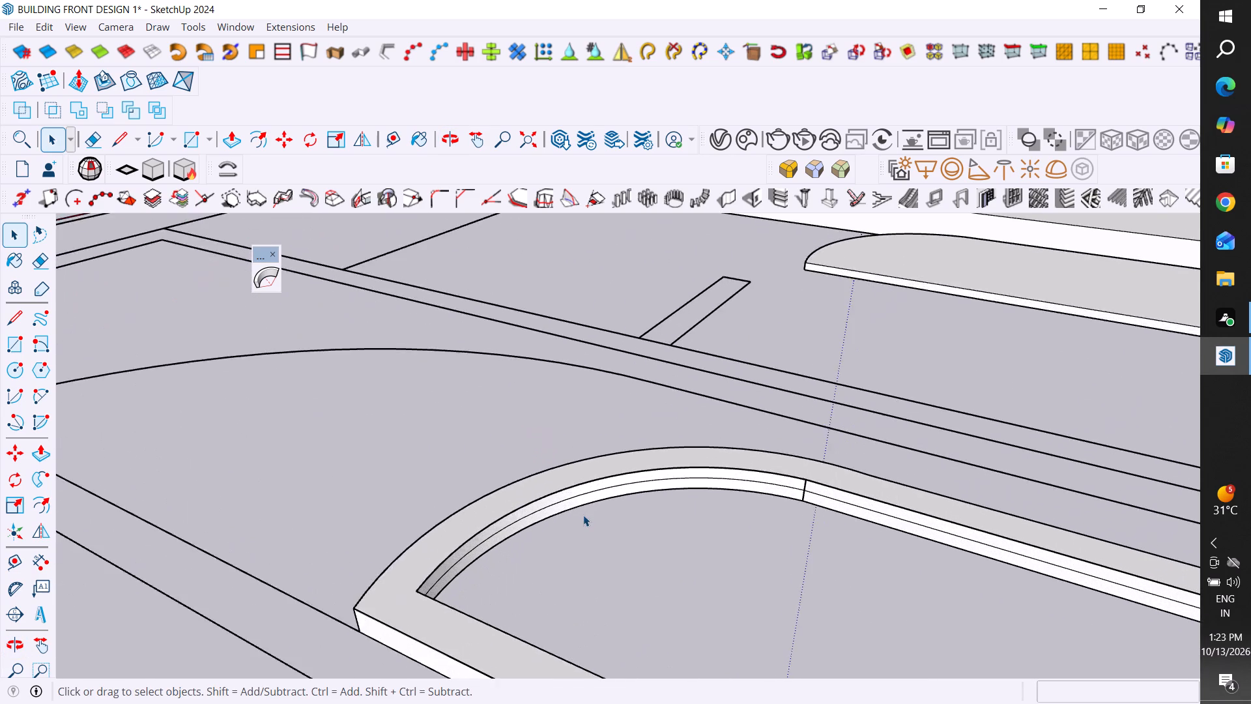
scroll(583, 515, up, 3)
click(595, 490)
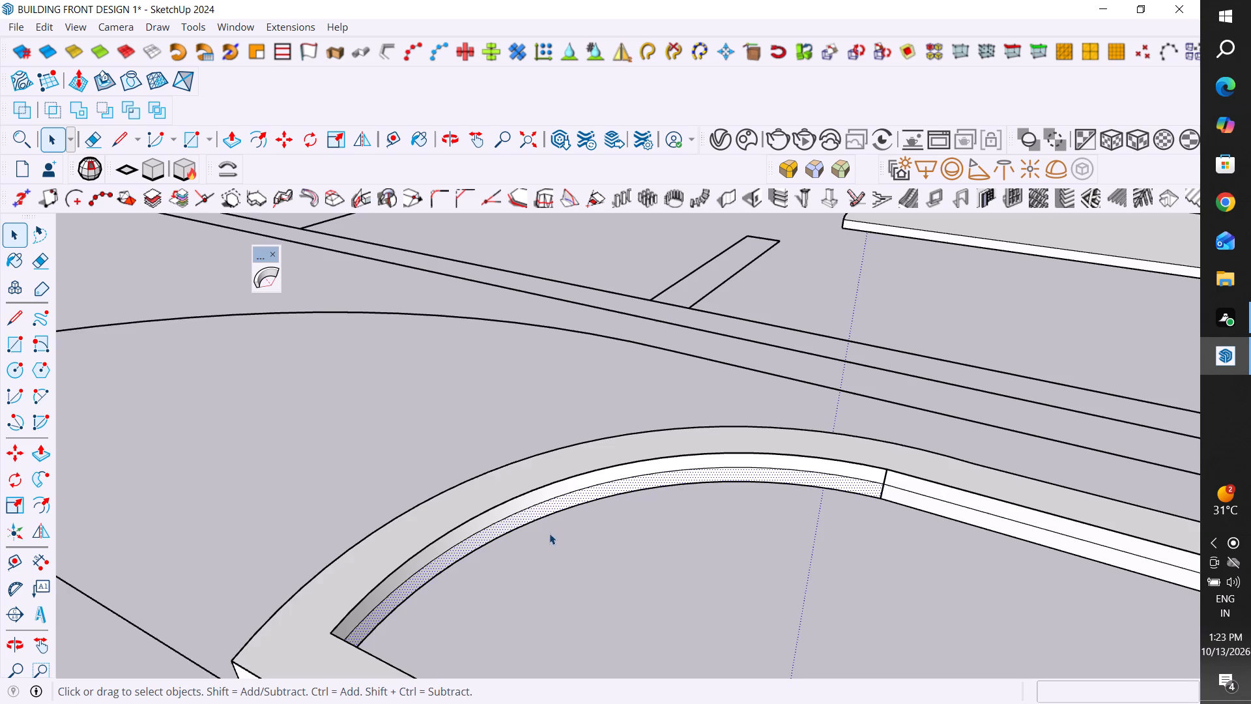
scroll(545, 527, up, 4)
ctrl+click(551, 482)
scroll(665, 479, down, 6)
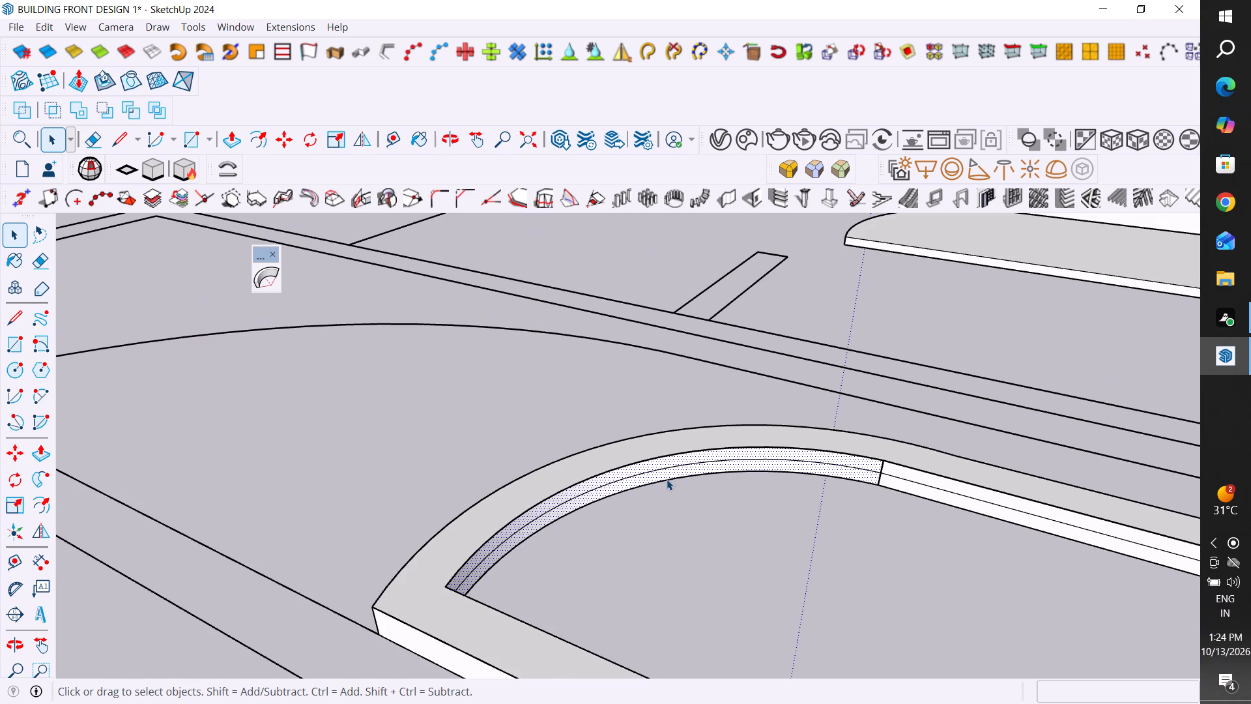
ctrl+click(448, 609)
right_click(448, 609)
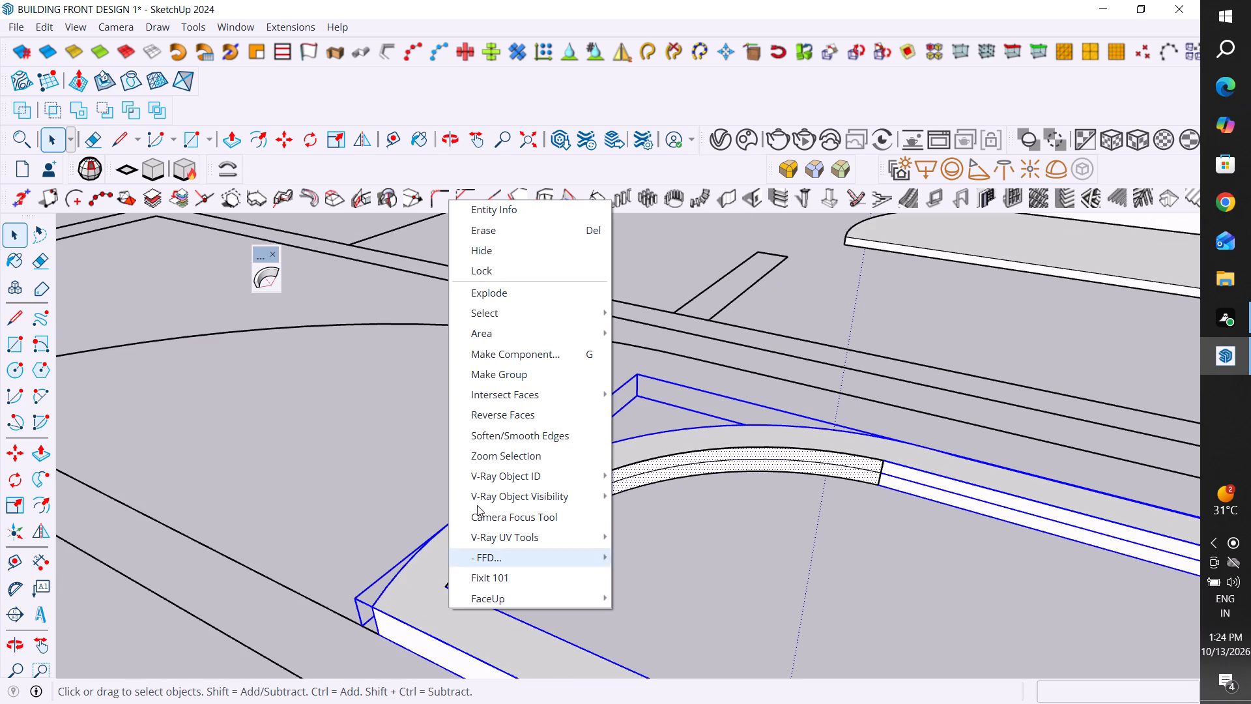
click(538, 377)
click(674, 596)
Move the arched window frame group 76" from its straight-end outer corner onto the matching corner of the two loose panels.
scroll(721, 514, down, 8)
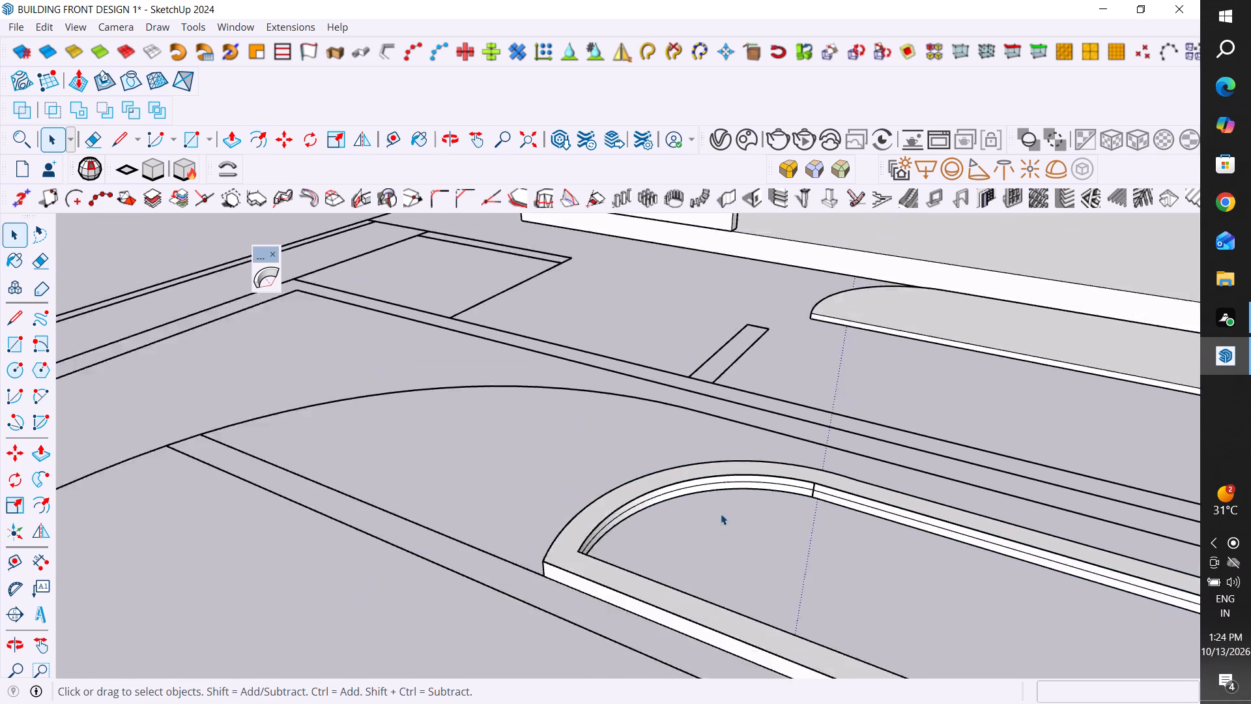
scroll(721, 514, down, 5)
scroll(538, 553, up, 1)
middle_drag(554, 578, 1063, 614)
scroll(649, 521, down, 12)
middle_drag(643, 559, 678, 566)
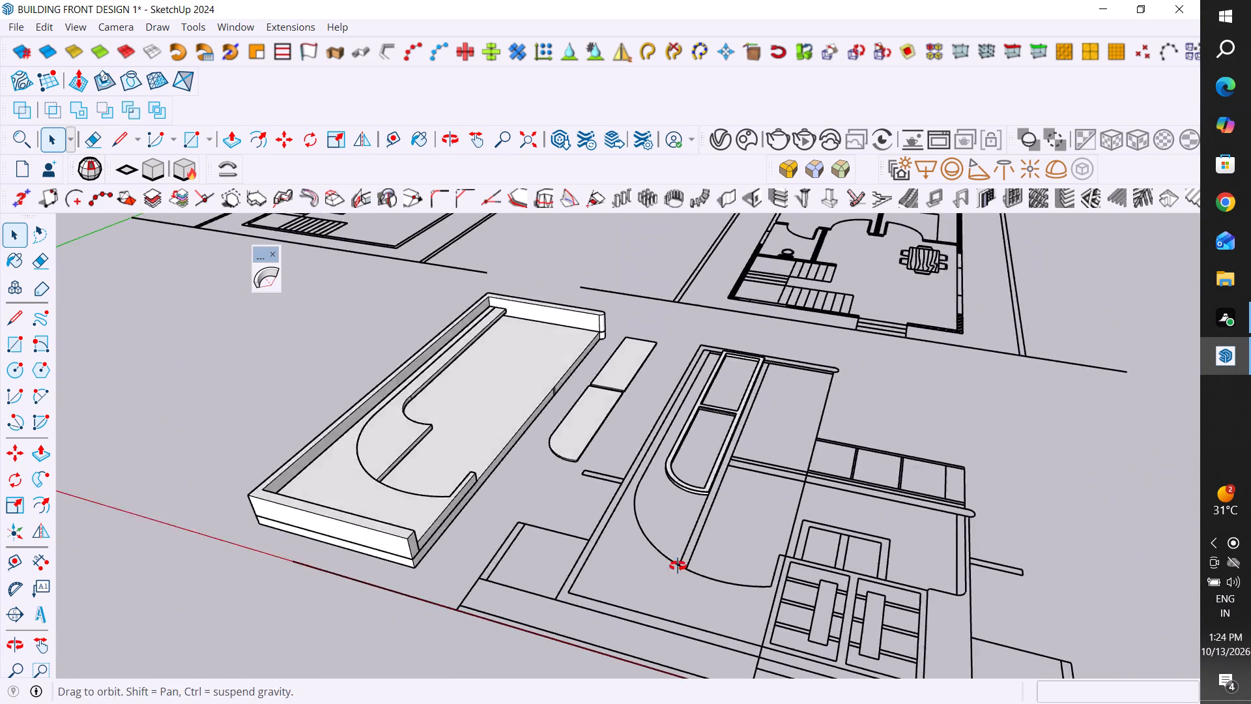
middle_drag(678, 566, 719, 559)
scroll(758, 430, up, 5)
middle_drag(760, 454, 807, 598)
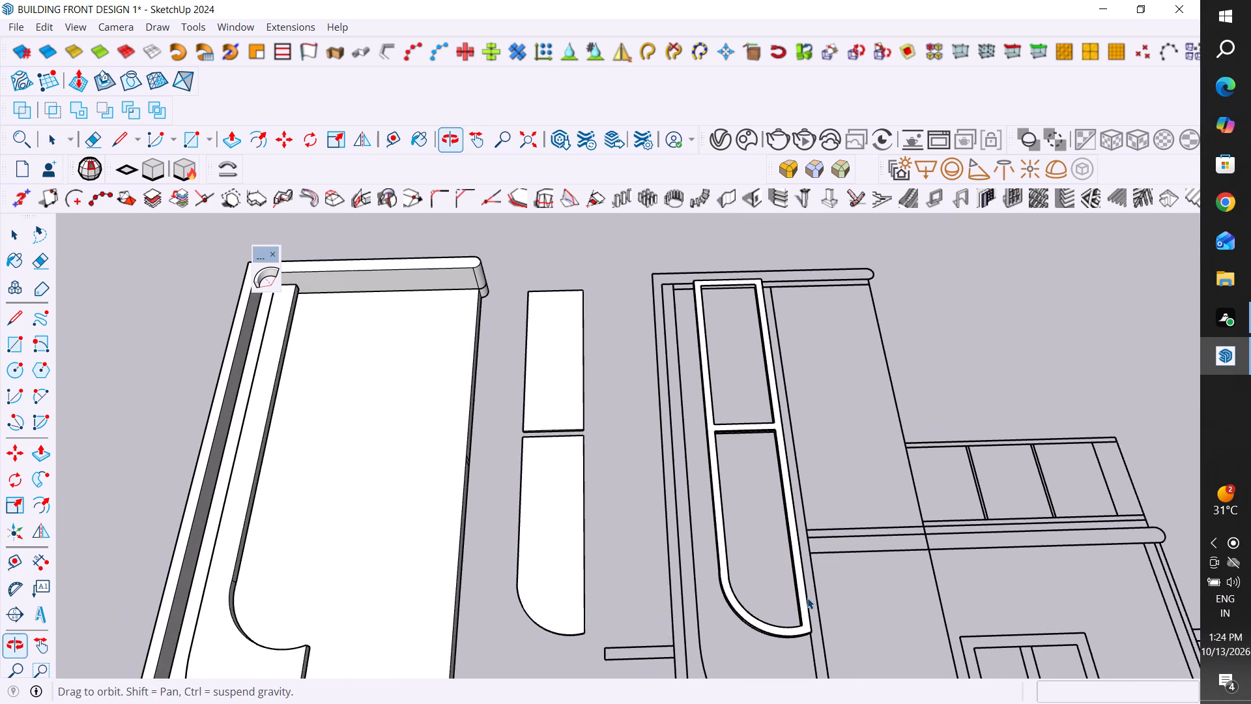
scroll(775, 317, up, 4)
middle_drag(761, 292, 700, 247)
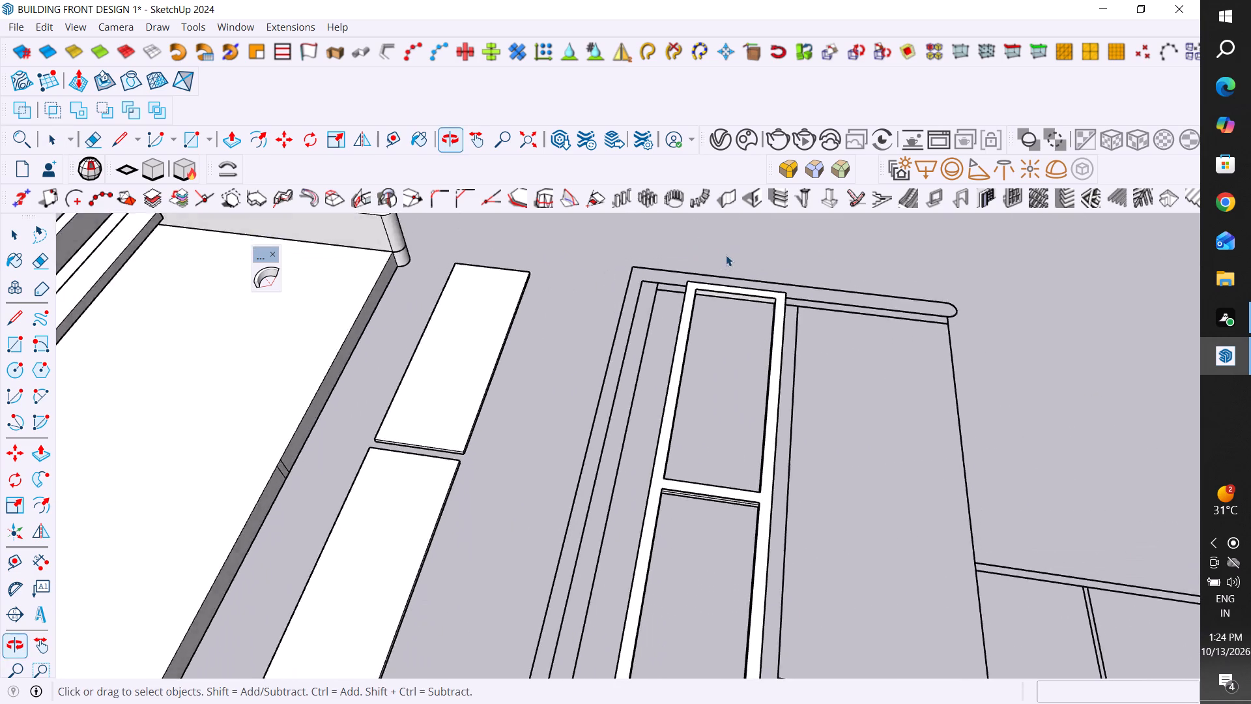
scroll(726, 255, up, 13)
scroll(745, 333, down, 5)
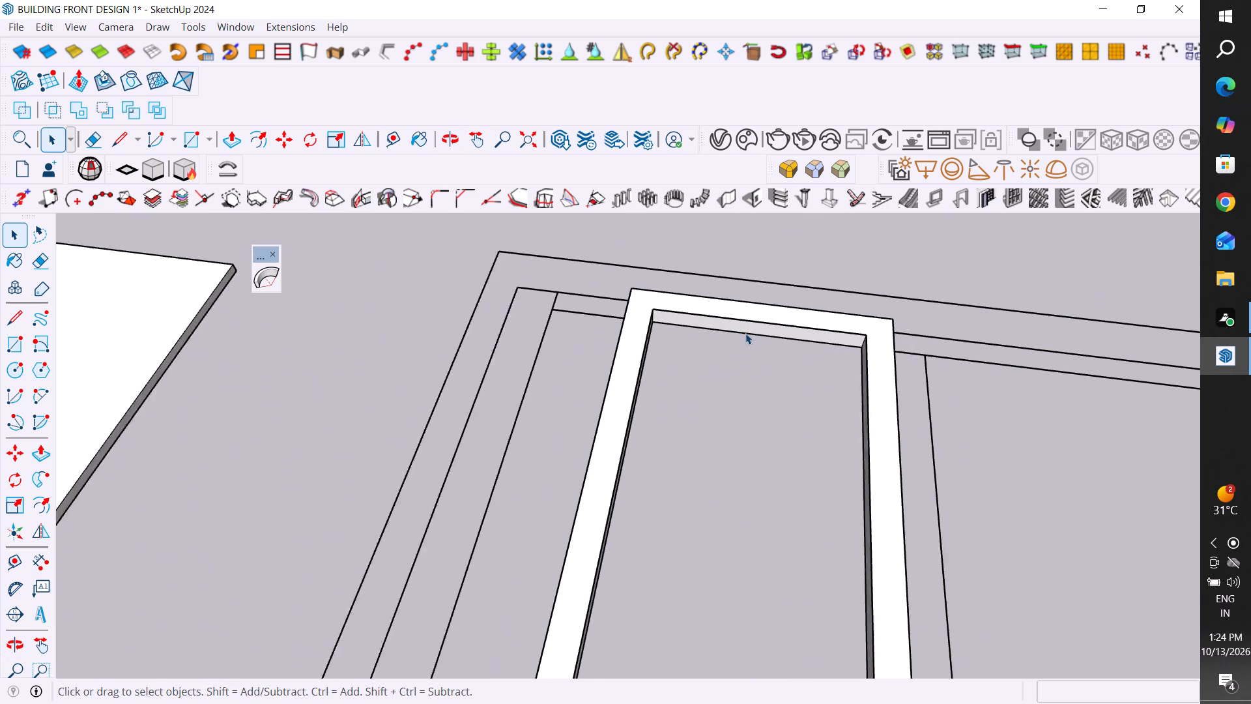
scroll(745, 333, down, 1)
key(m)
middle_drag(629, 340, 657, 398)
click(861, 315)
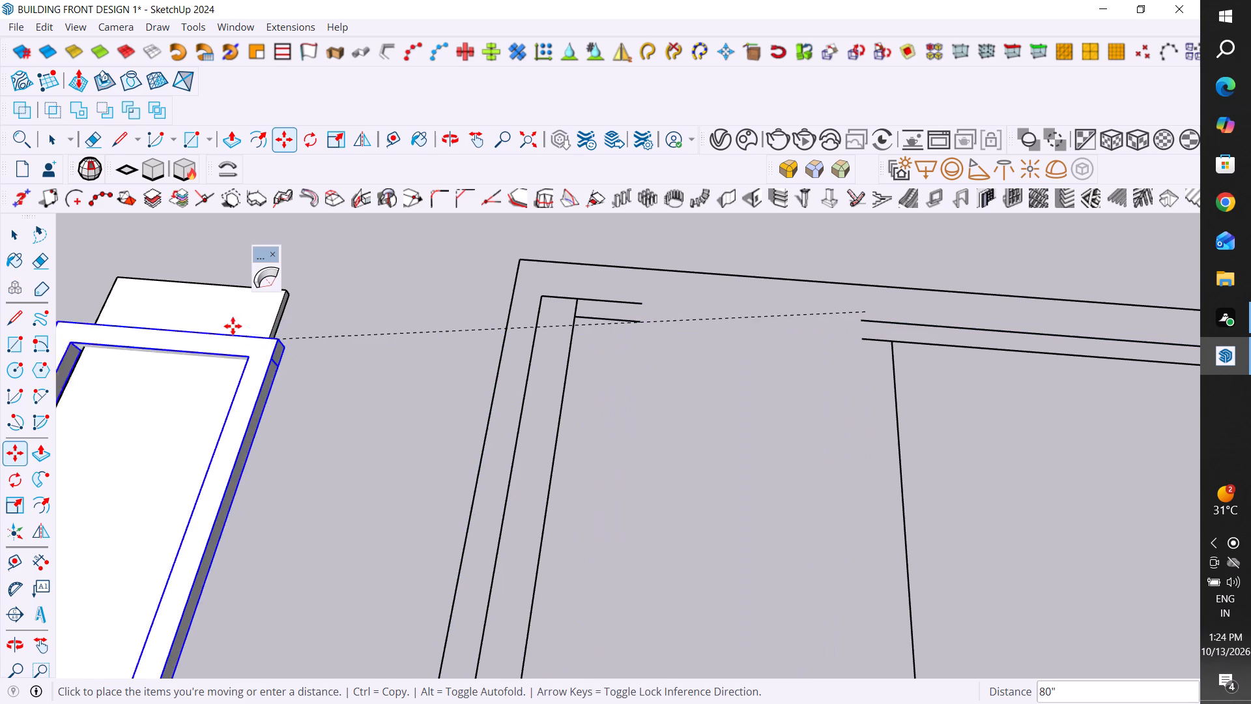
click(310, 274)
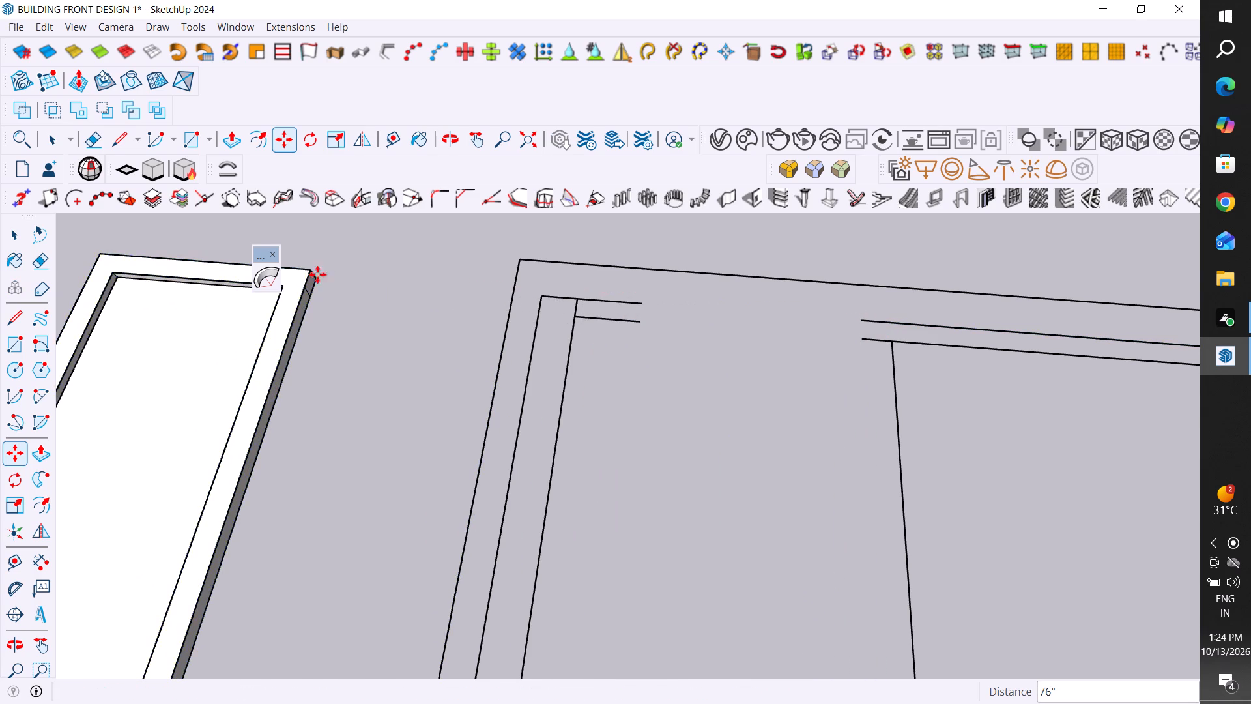
scroll(485, 392, down, 6)
scroll(397, 410, down, 3)
middle_drag(431, 396, 446, 416)
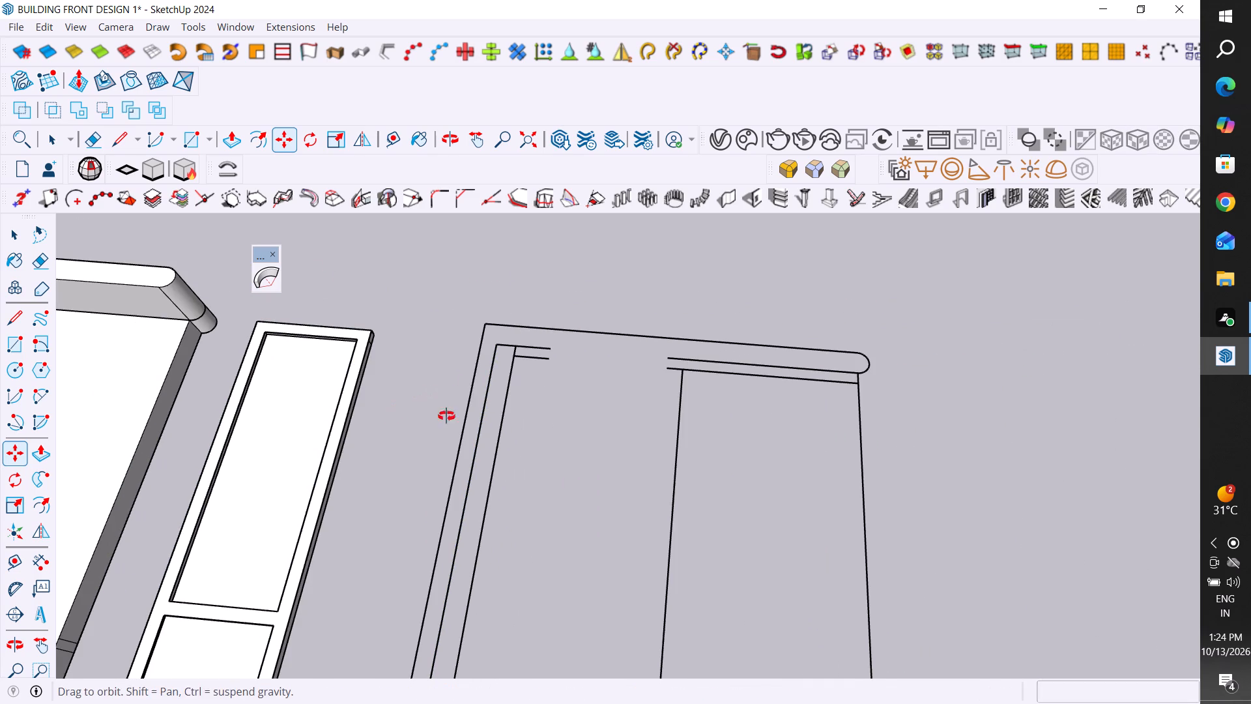
middle_drag(446, 416, 457, 432)
scroll(267, 379, down, 5)
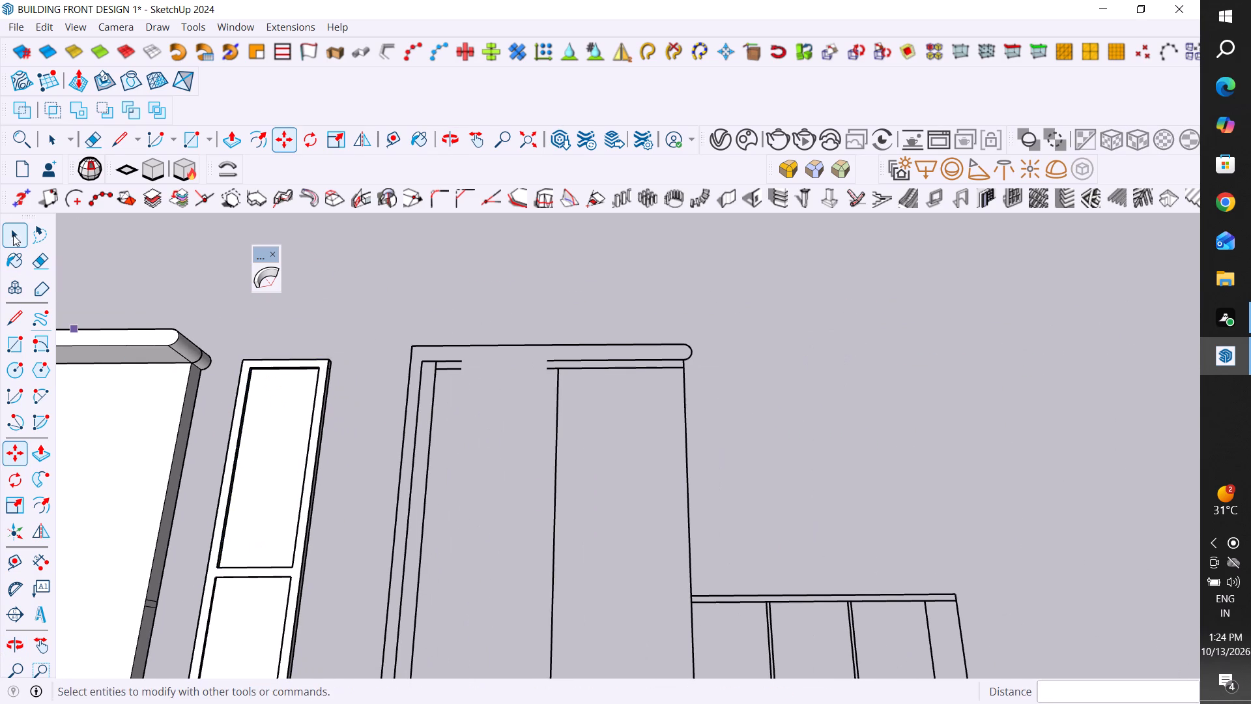
click(13, 235)
click(516, 327)
Examine the placed window frame and its panels from low angles and from underneath.
middle_drag(424, 431, 450, 229)
middle_drag(317, 503, 324, 327)
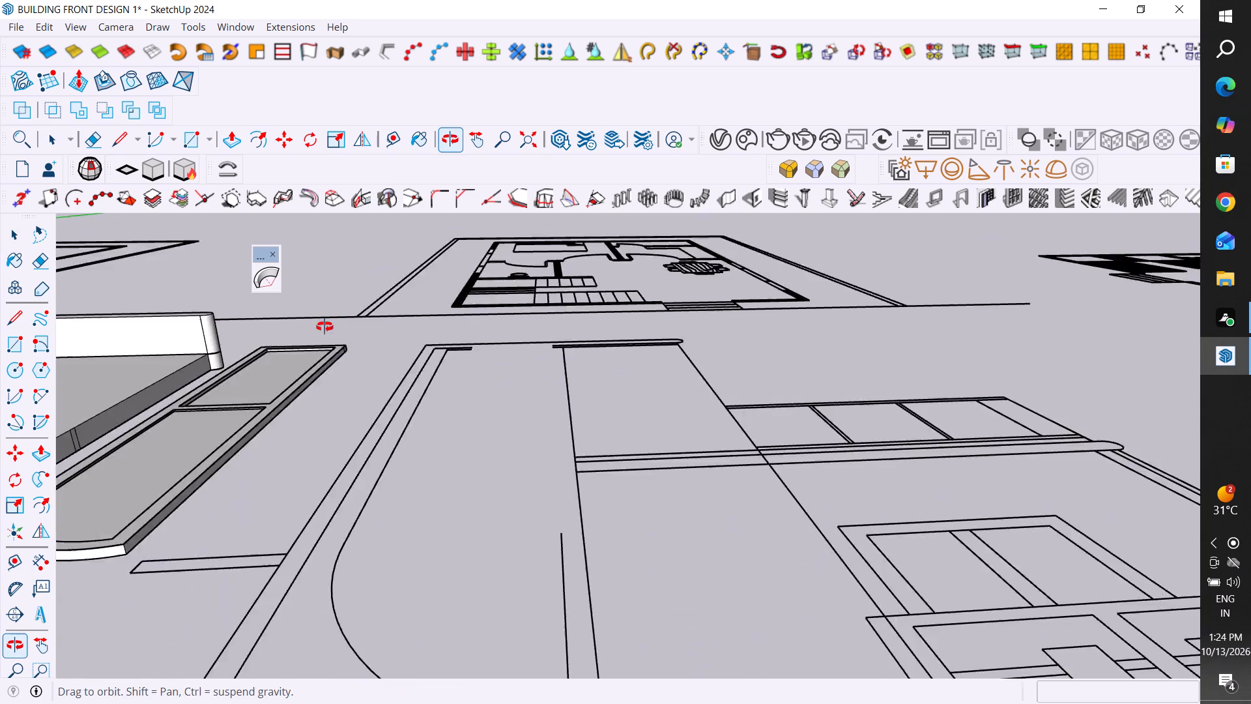
middle_drag(324, 327, 424, 347)
scroll(424, 347, down, 6)
middle_drag(395, 263, 304, 175)
scroll(421, 283, up, 9)
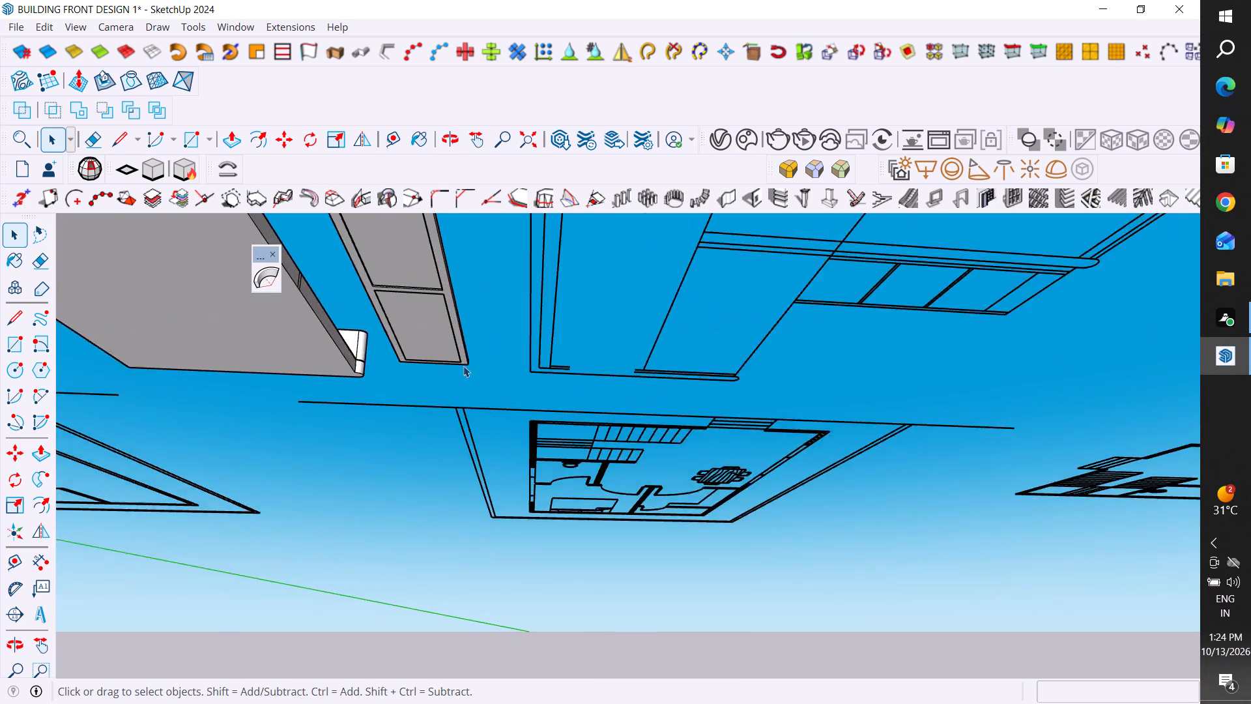
scroll(463, 366, up, 9)
middle_drag(532, 377, 527, 357)
scroll(527, 374, down, 6)
middle_drag(605, 313, 558, 501)
Draw two lines, about 30" long, across the gaps in the parallel edges beside the elevation's rounded-end top band.
scroll(640, 398, down, 6)
scroll(641, 398, up, 1)
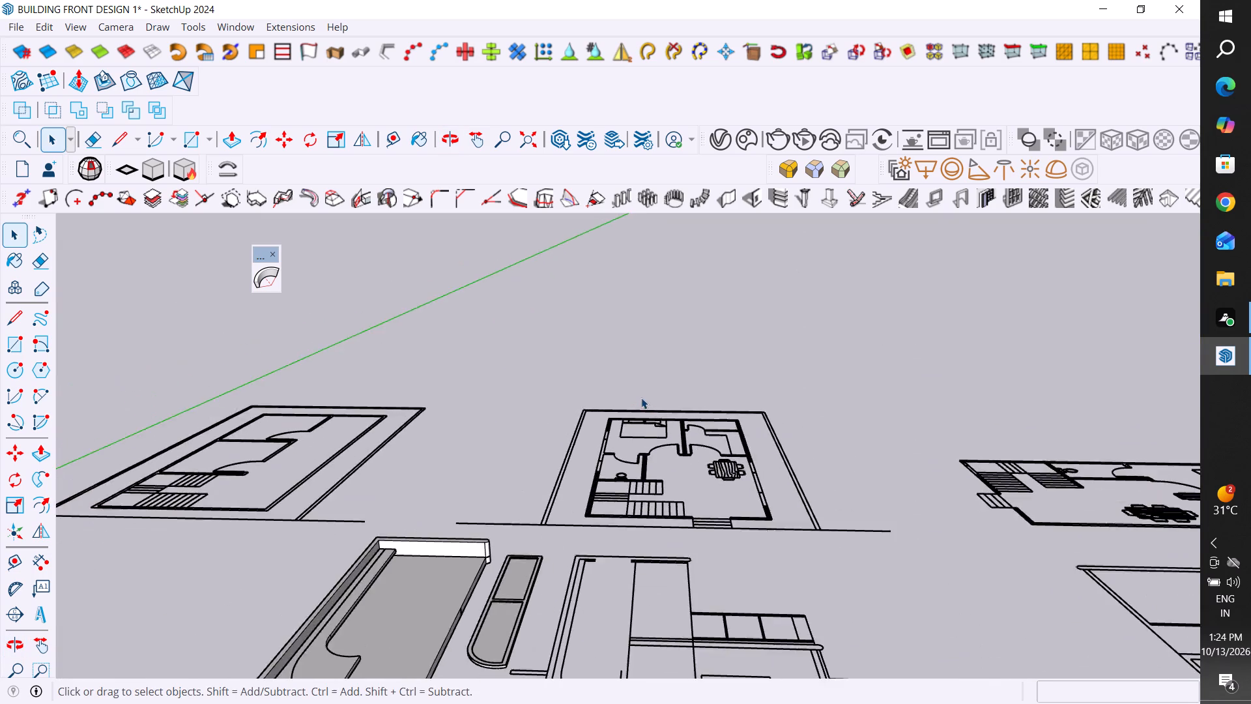
scroll(641, 398, down, 5)
middle_drag(631, 509, 637, 578)
scroll(637, 578, up, 11)
middle_drag(620, 505, 627, 586)
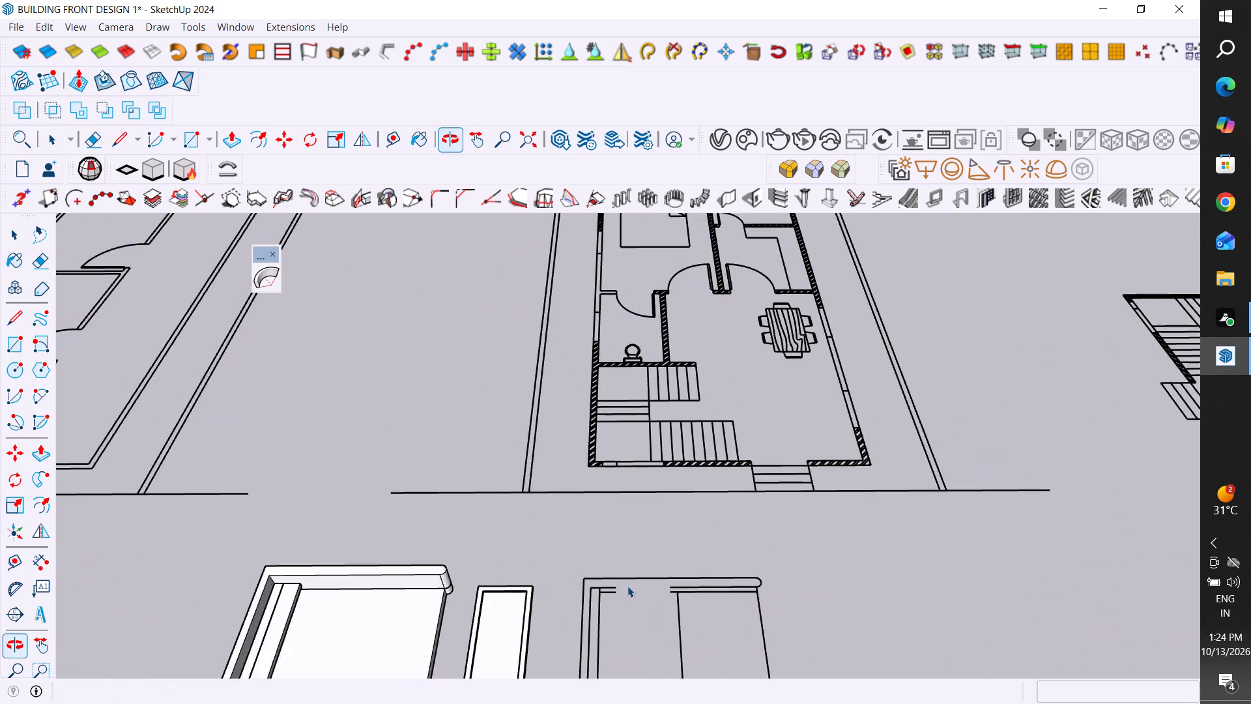
scroll(629, 595, up, 11)
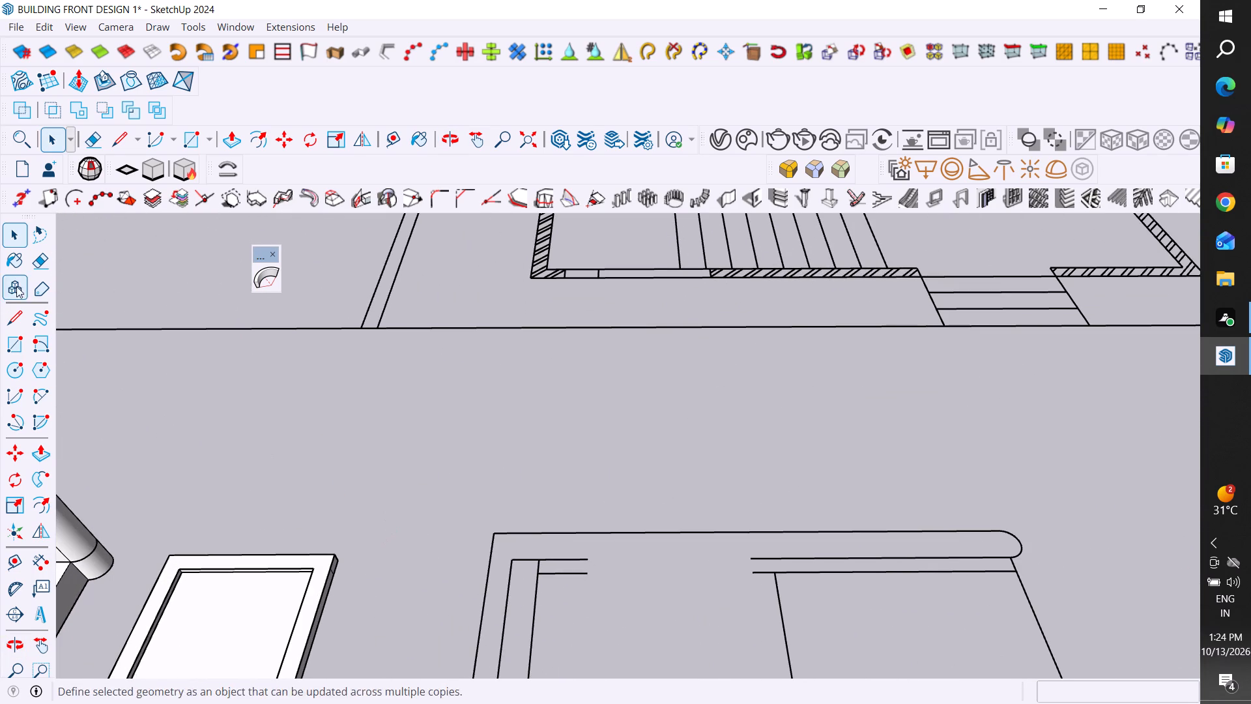
click(10, 317)
scroll(792, 579, up, 4)
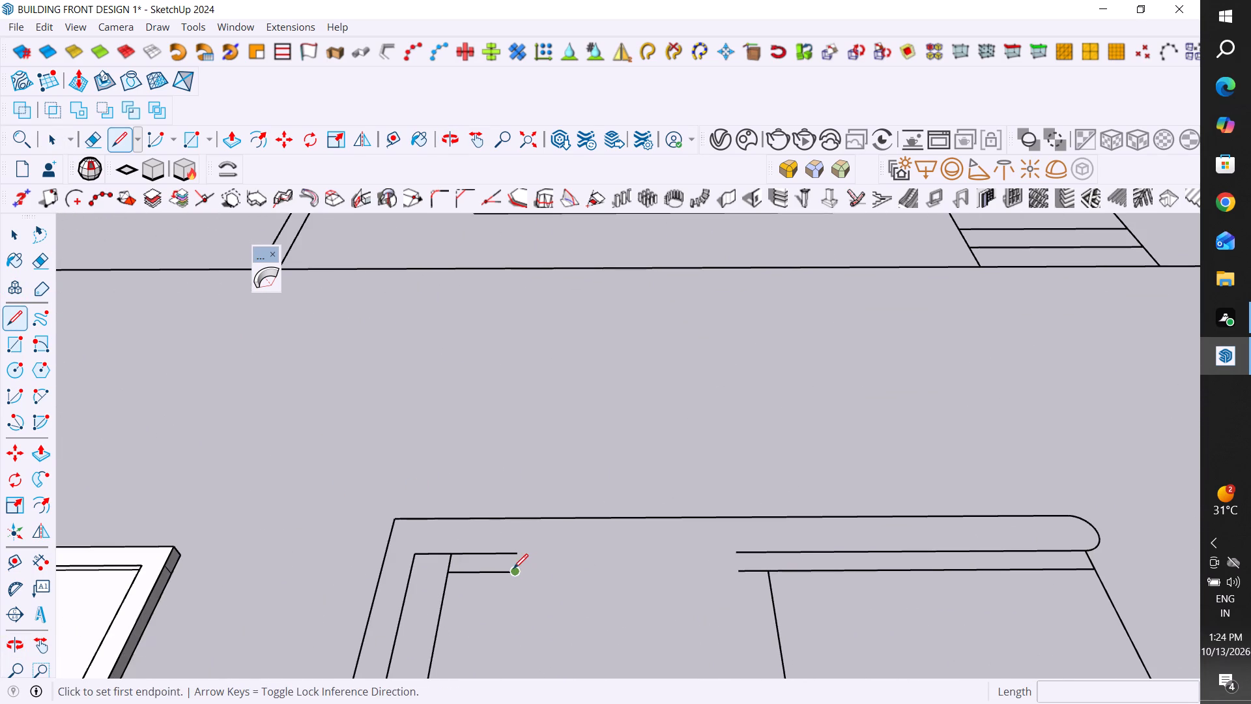
click(513, 568)
click(736, 570)
key(space)
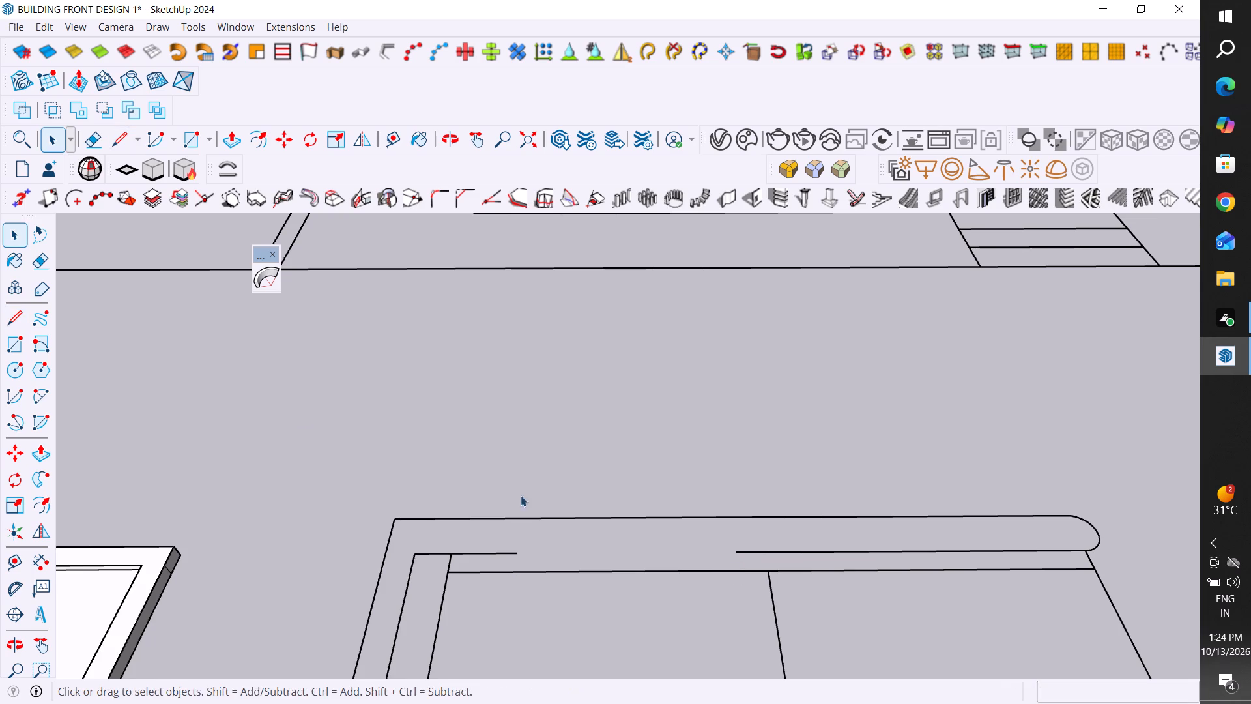
click(13, 317)
click(513, 556)
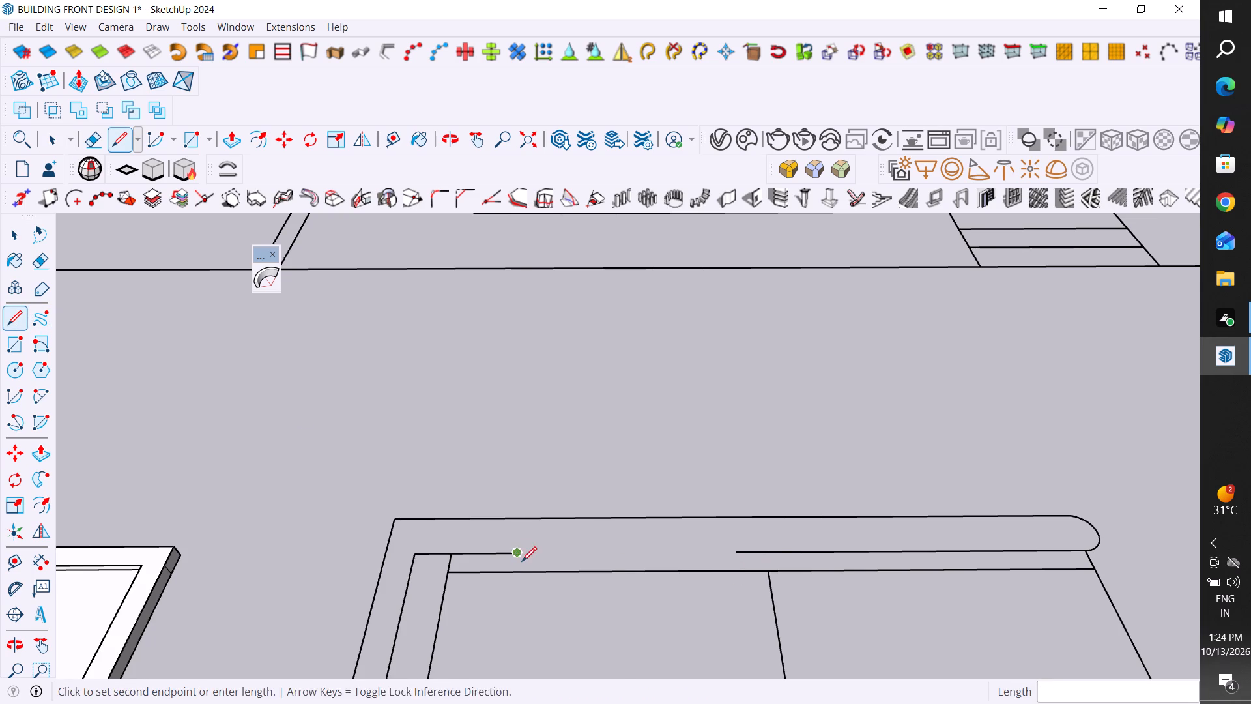
click(740, 553)
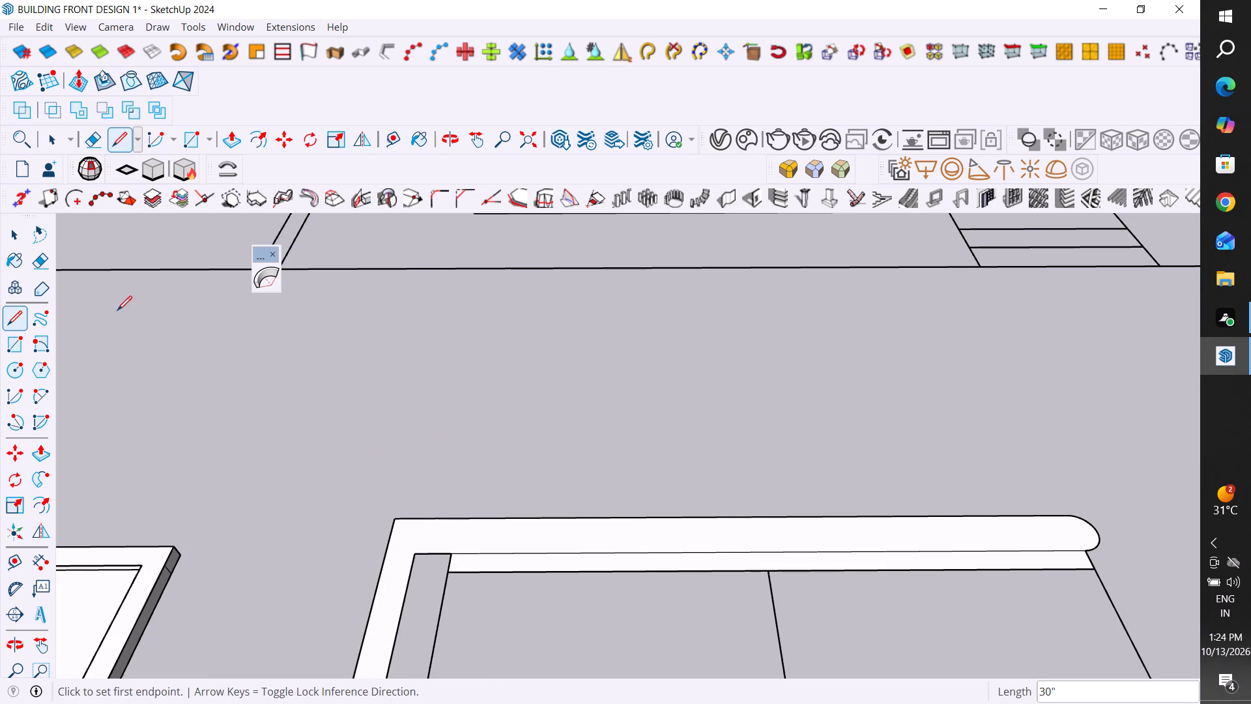
Delete the faces filling the elevation's rounded-end top band and the narrow strip directly beneath it.
click(15, 239)
click(538, 535)
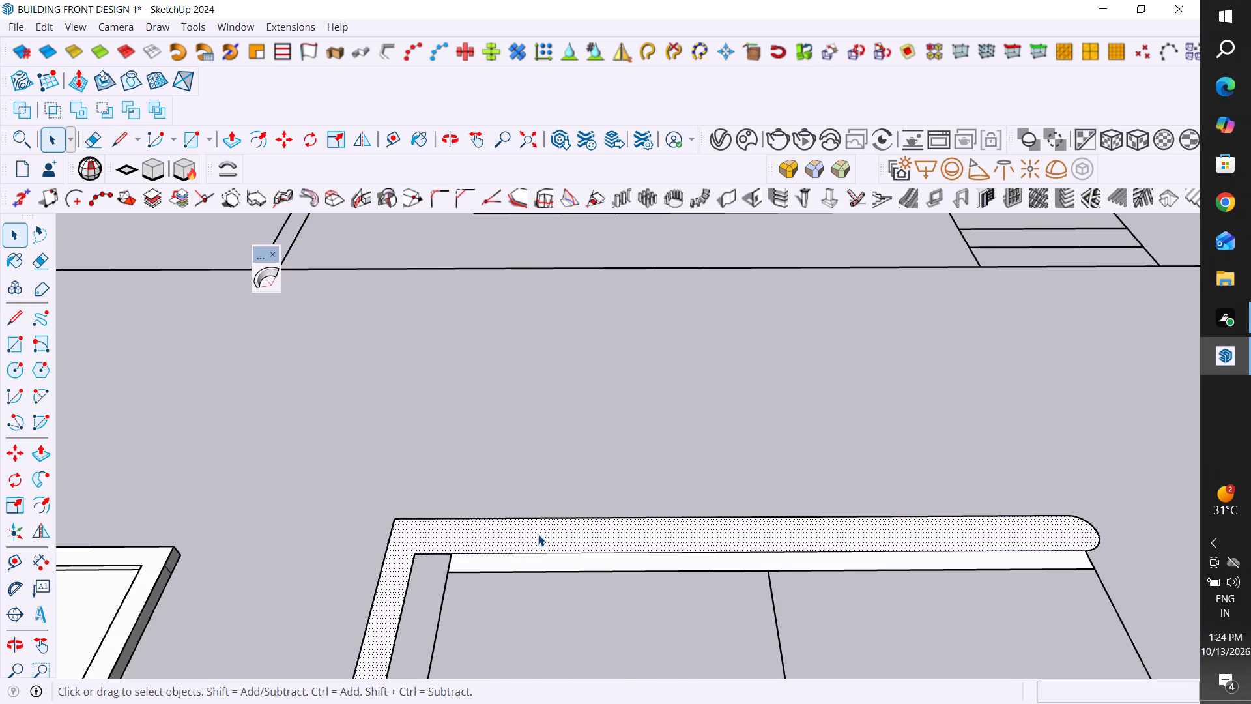
key(Delete)
click(557, 557)
key(Delete)
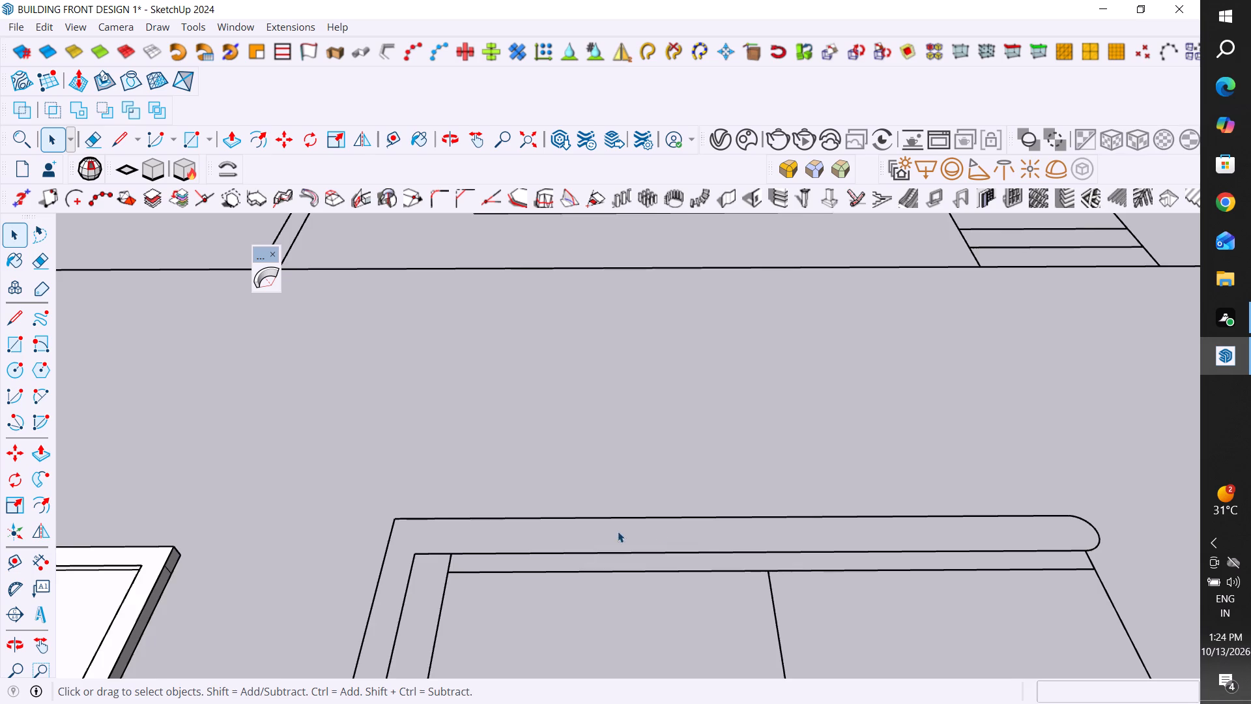
Select the arched window frame together with its two panels and combine them into one group.
scroll(658, 529, down, 13)
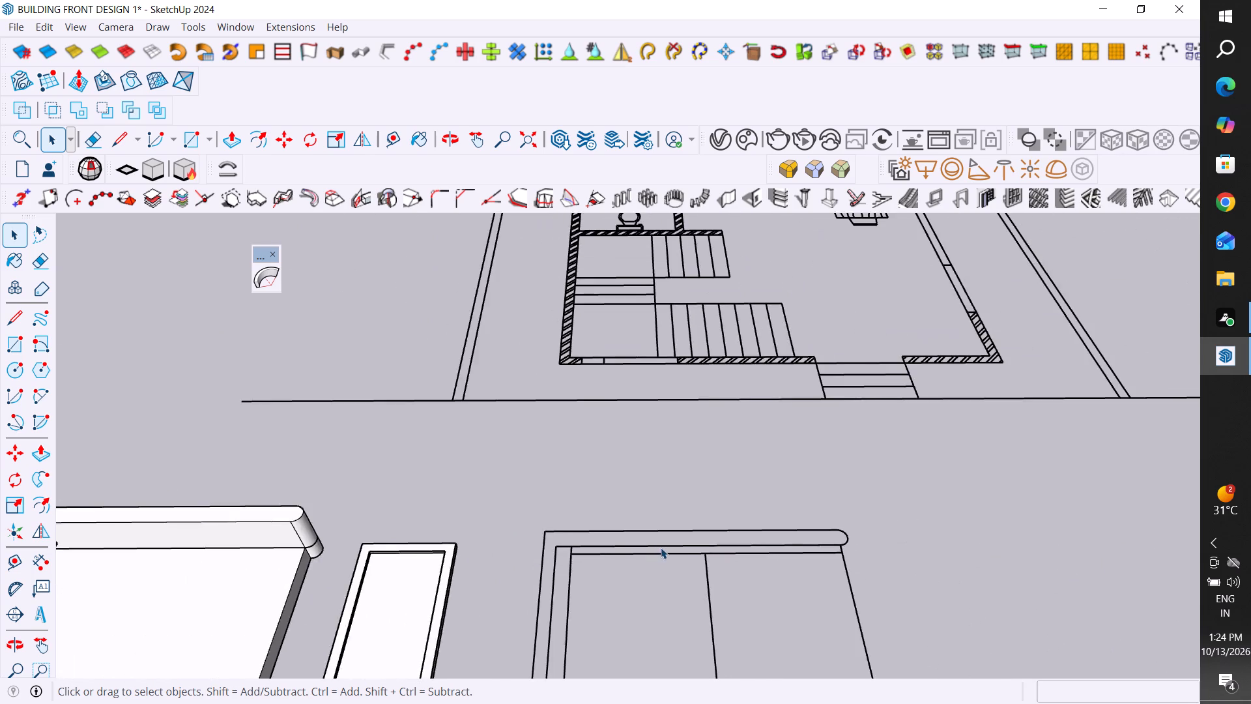
scroll(661, 548, down, 16)
scroll(592, 625, up, 8)
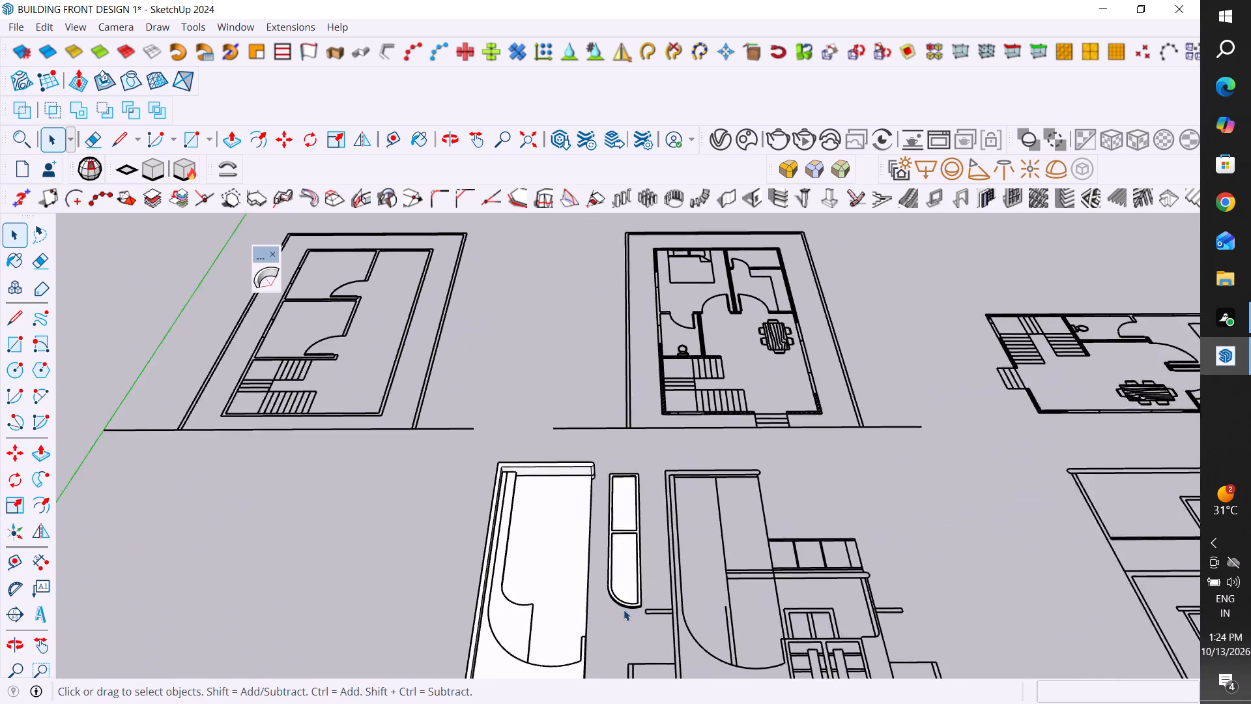
scroll(624, 609, up, 5)
middle_drag(633, 603, 635, 609)
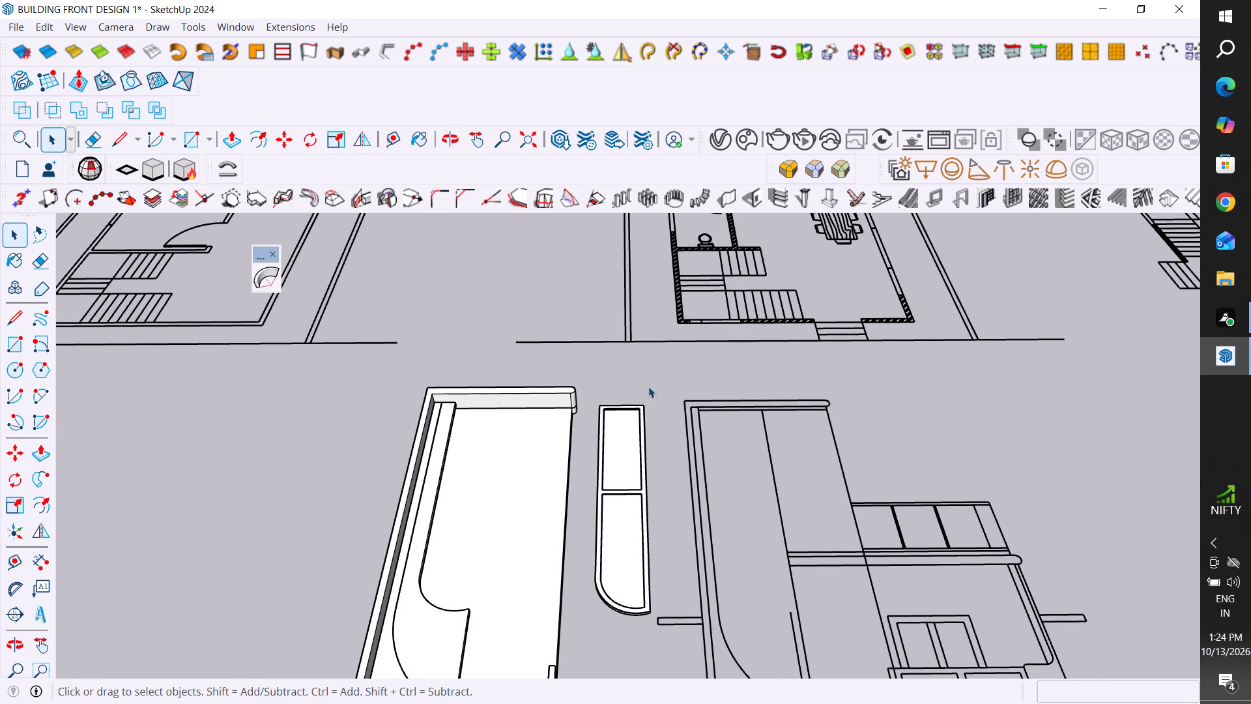
drag(648, 393, 640, 499)
drag(640, 499, 572, 650)
click(614, 631)
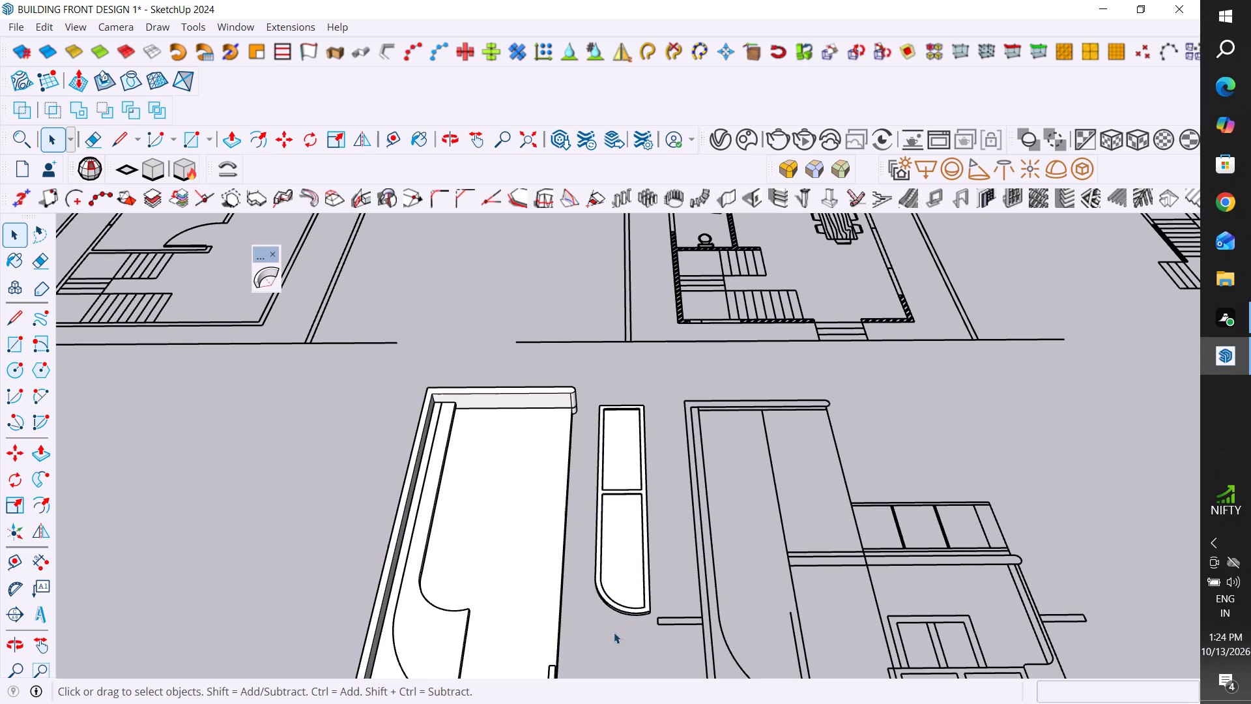
click(646, 391)
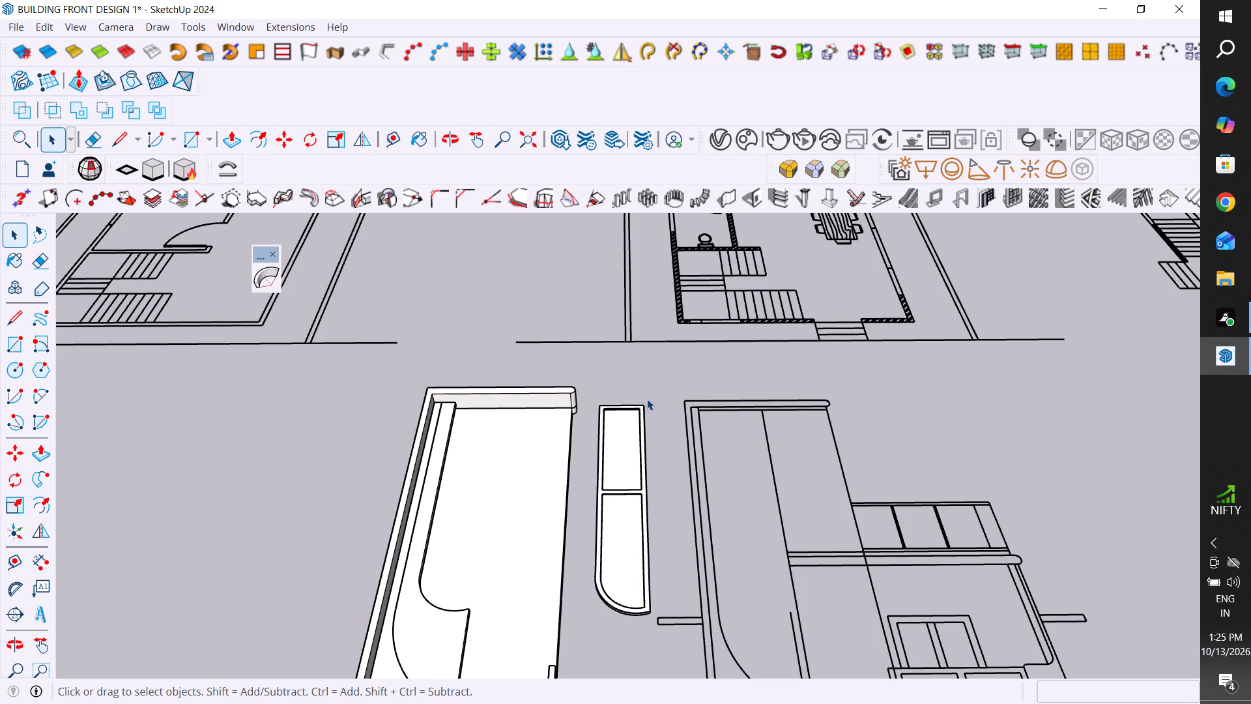
drag(647, 399, 582, 643)
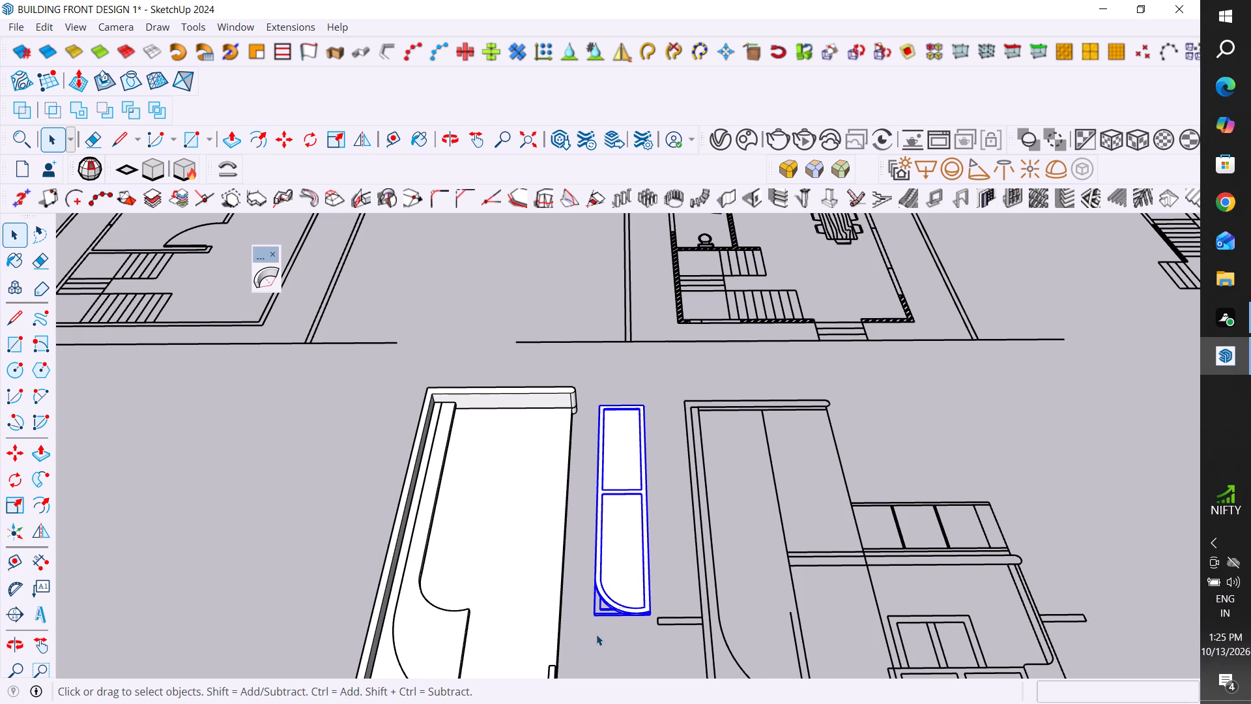
right_click(625, 565)
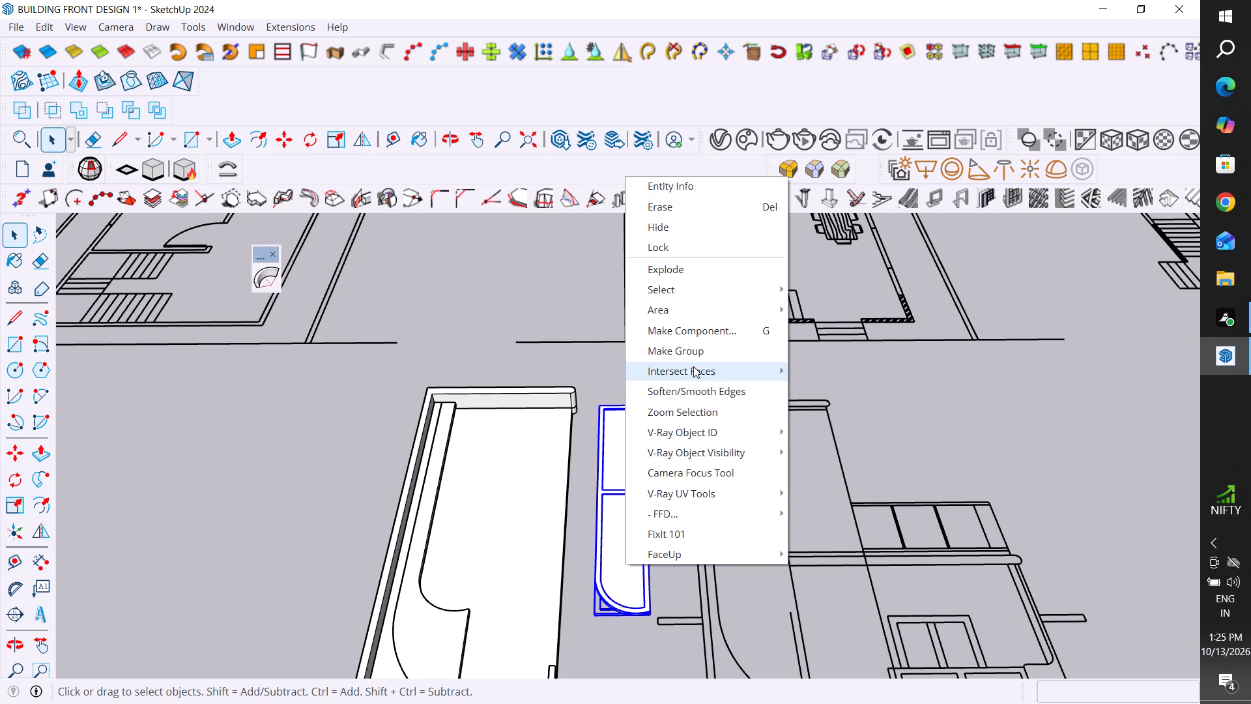
click(703, 352)
Move the window group about 97" onto the 3D wall body, placing its outer corner where the raised strip meets the inner end face.
scroll(720, 536, up, 3)
middle_drag(670, 457, 680, 582)
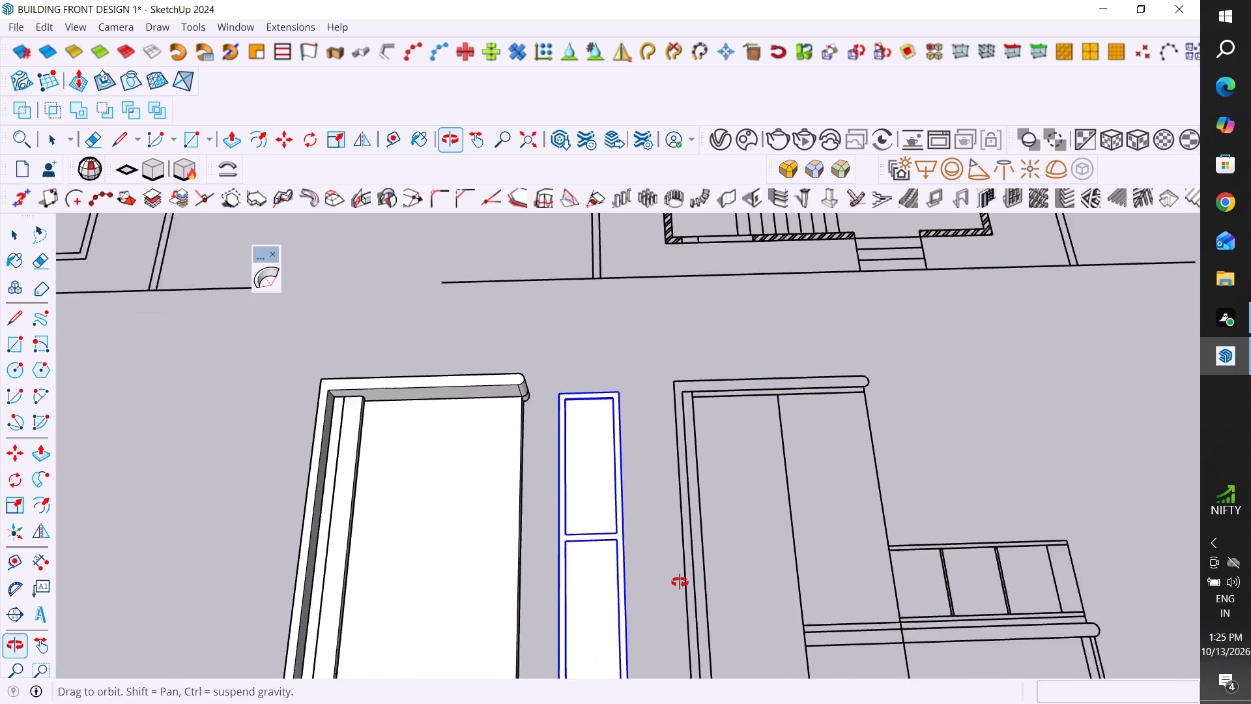
middle_drag(680, 582, 680, 583)
scroll(564, 374, up, 4)
click(562, 373)
scroll(526, 413, up, 8)
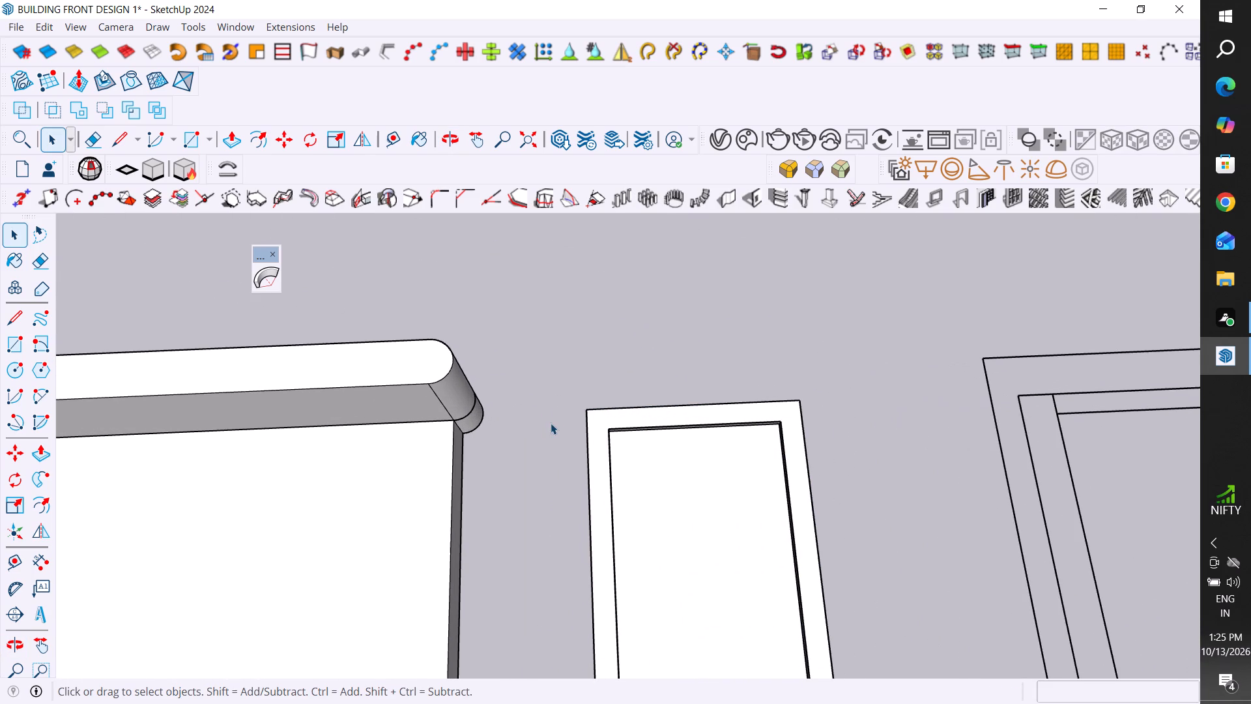
key(m)
click(595, 408)
scroll(930, 437, down, 5)
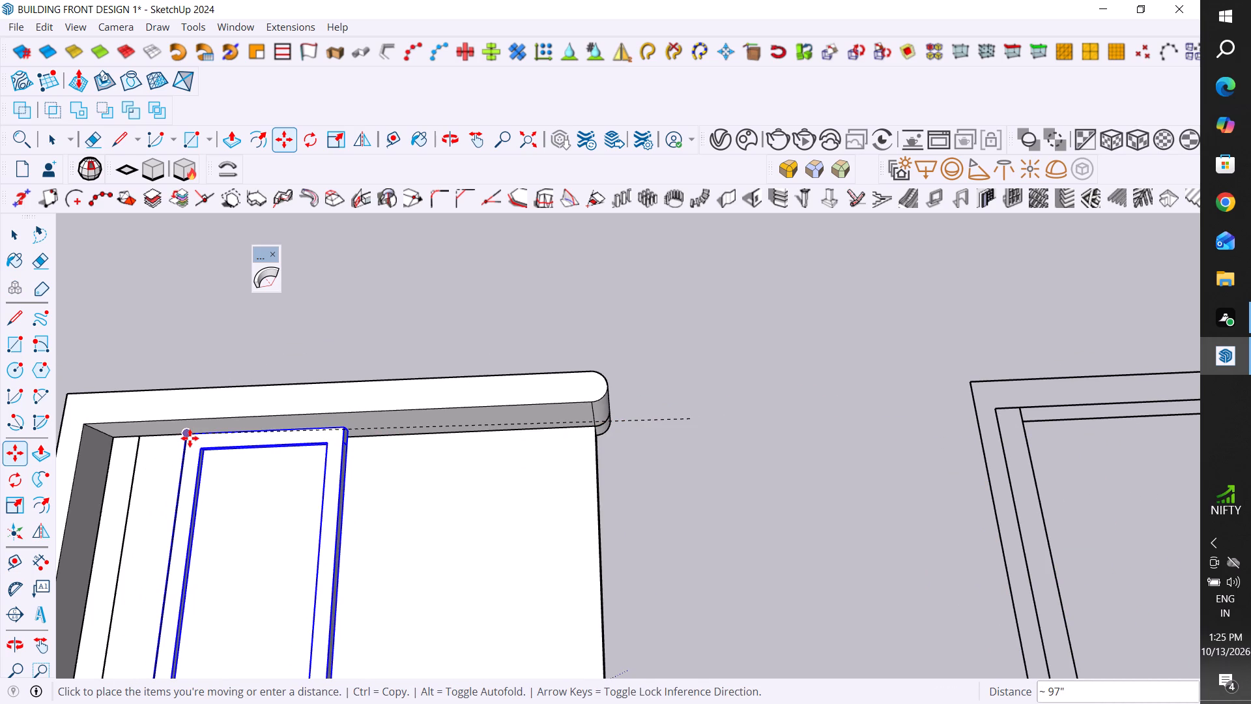
scroll(190, 437, up, 2)
middle_drag(190, 437, 422, 396)
scroll(422, 396, down, 10)
scroll(325, 529, up, 10)
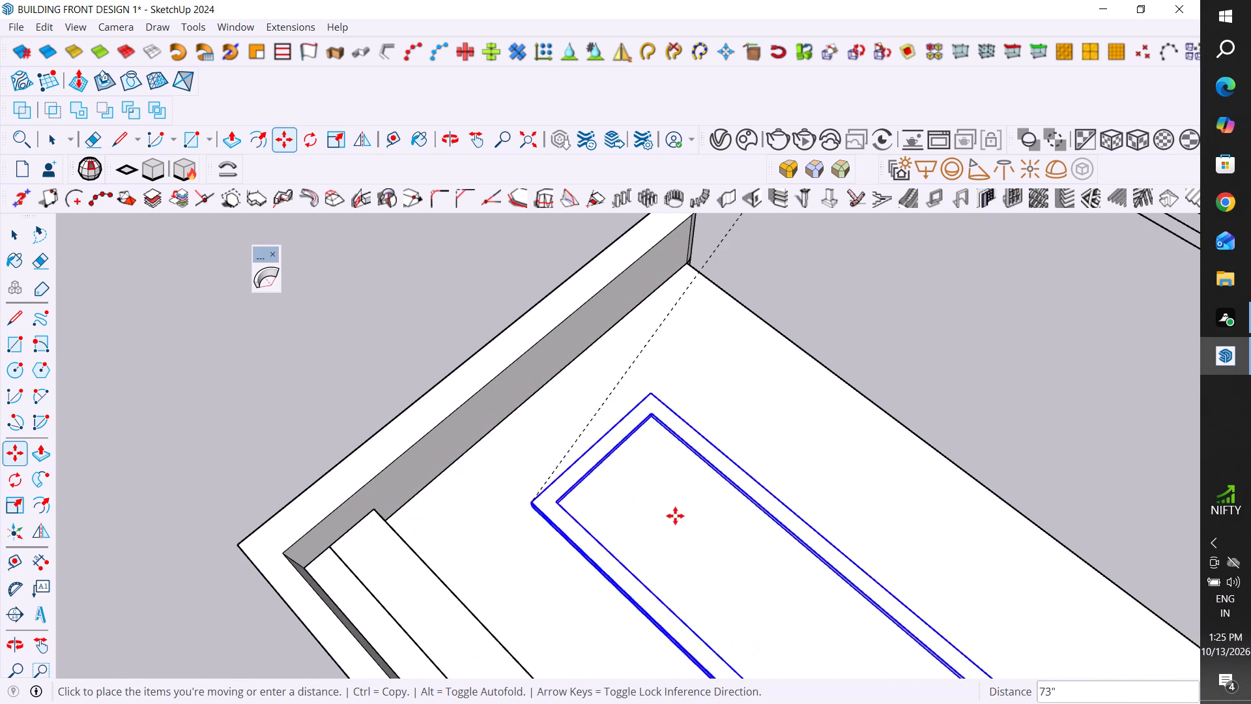
click(379, 512)
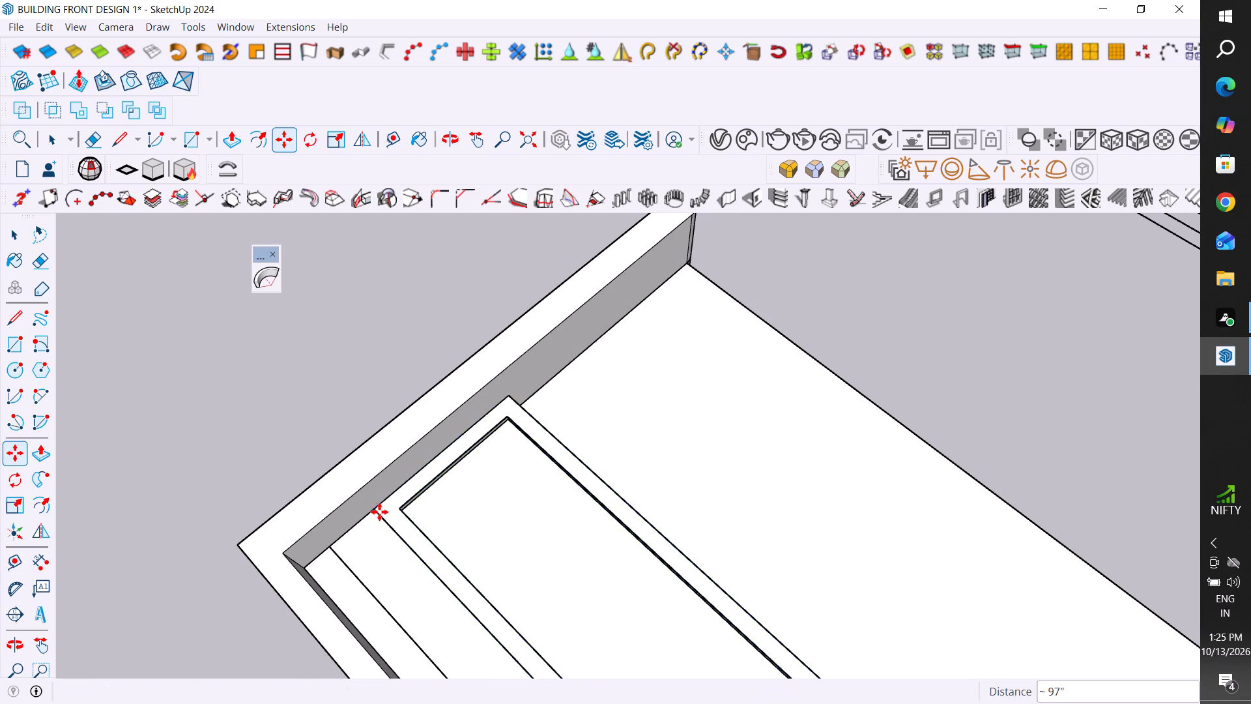
scroll(373, 510, up, 20)
scroll(373, 510, up, 3)
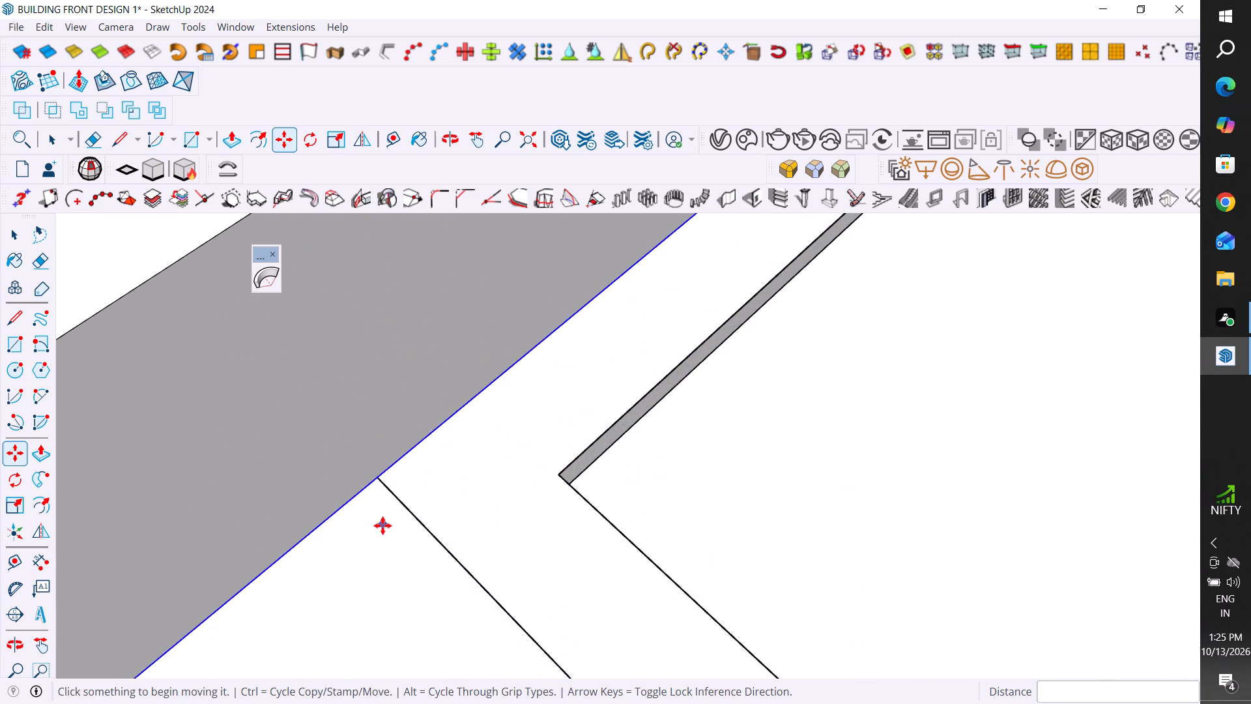
scroll(382, 525, down, 20)
scroll(382, 525, down, 4)
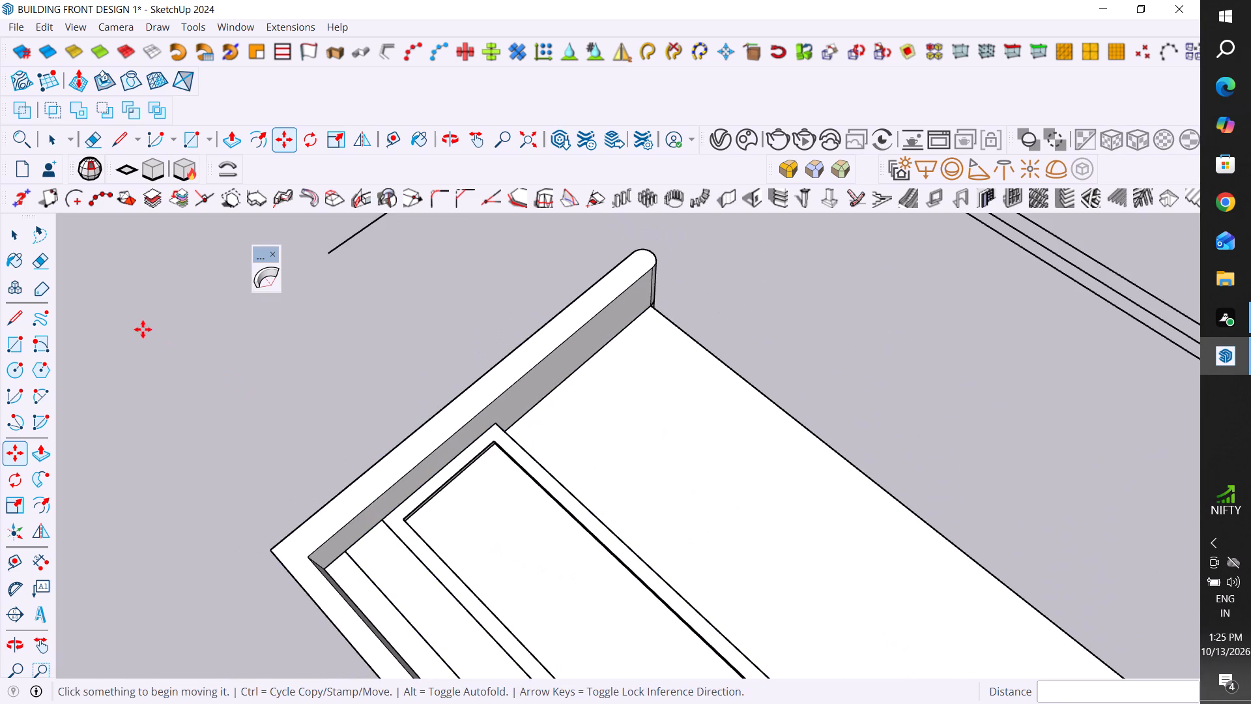
Examine how the window group sits in the 3D wall body's arched recess and against the inner end face.
click(14, 237)
click(190, 338)
scroll(373, 436, down, 13)
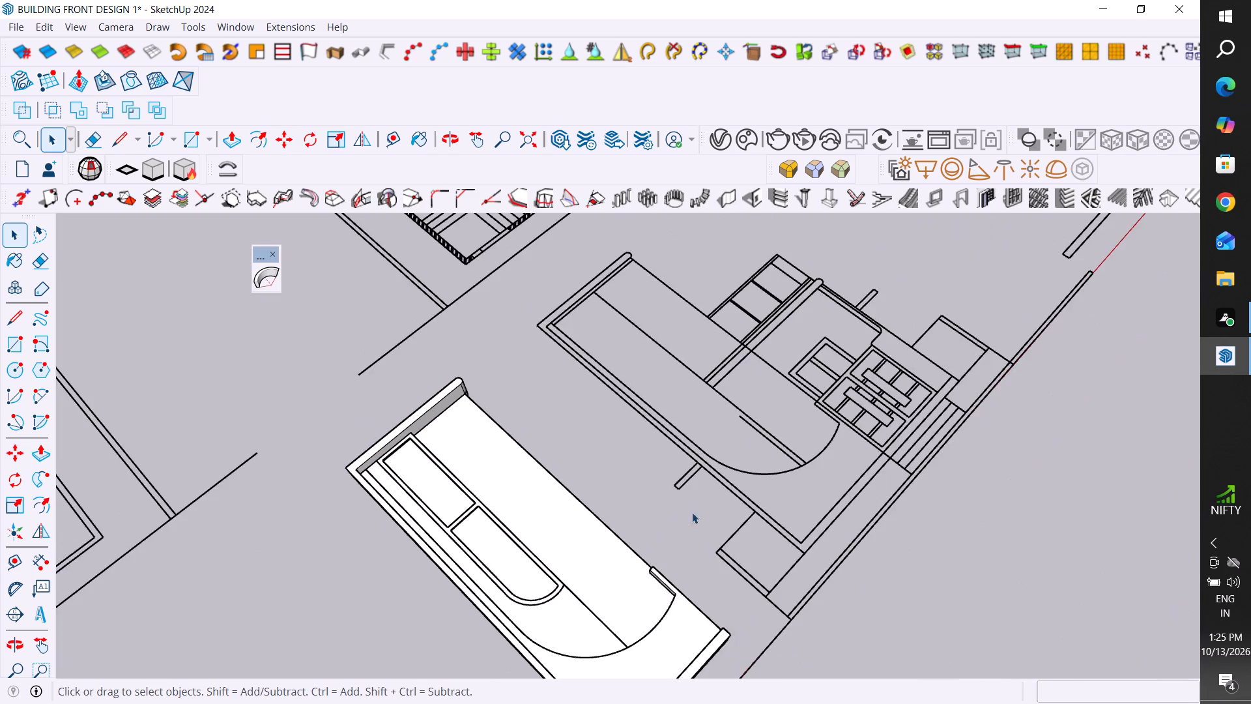
middle_drag(742, 556, 369, 489)
scroll(485, 392, up, 10)
middle_drag(450, 406, 410, 408)
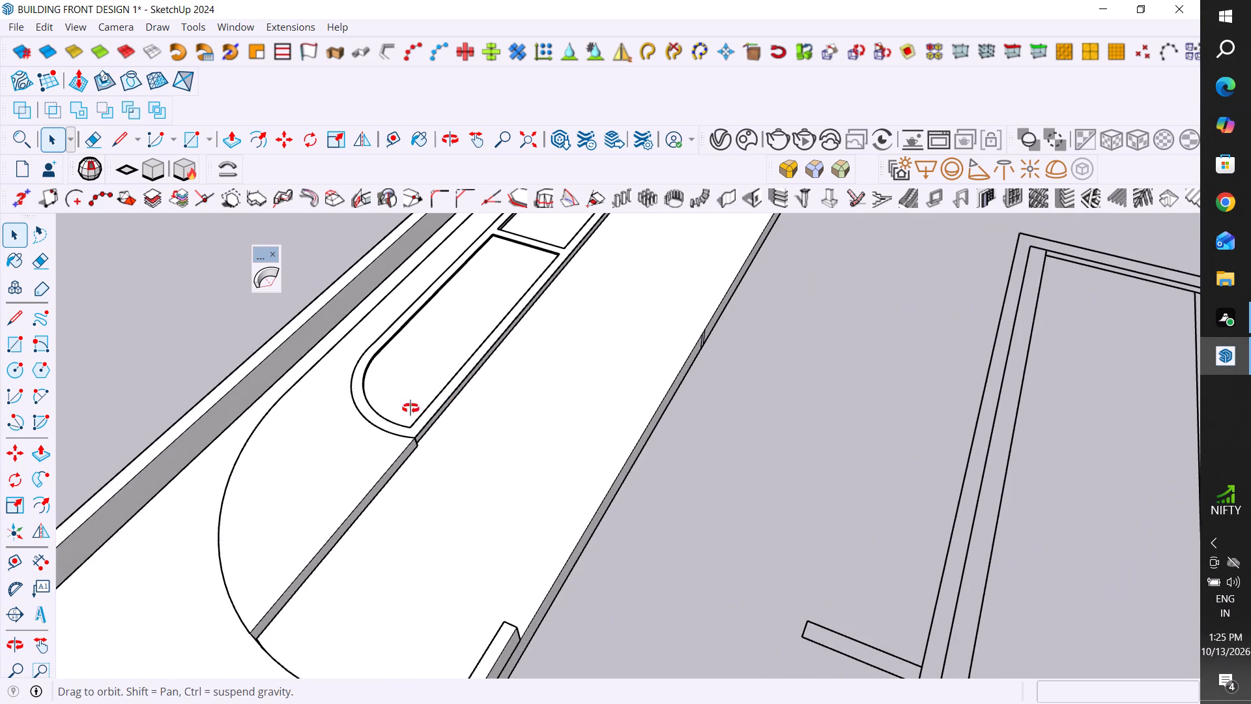
middle_drag(410, 408, 280, 484)
scroll(395, 560, down, 5)
scroll(440, 418, up, 5)
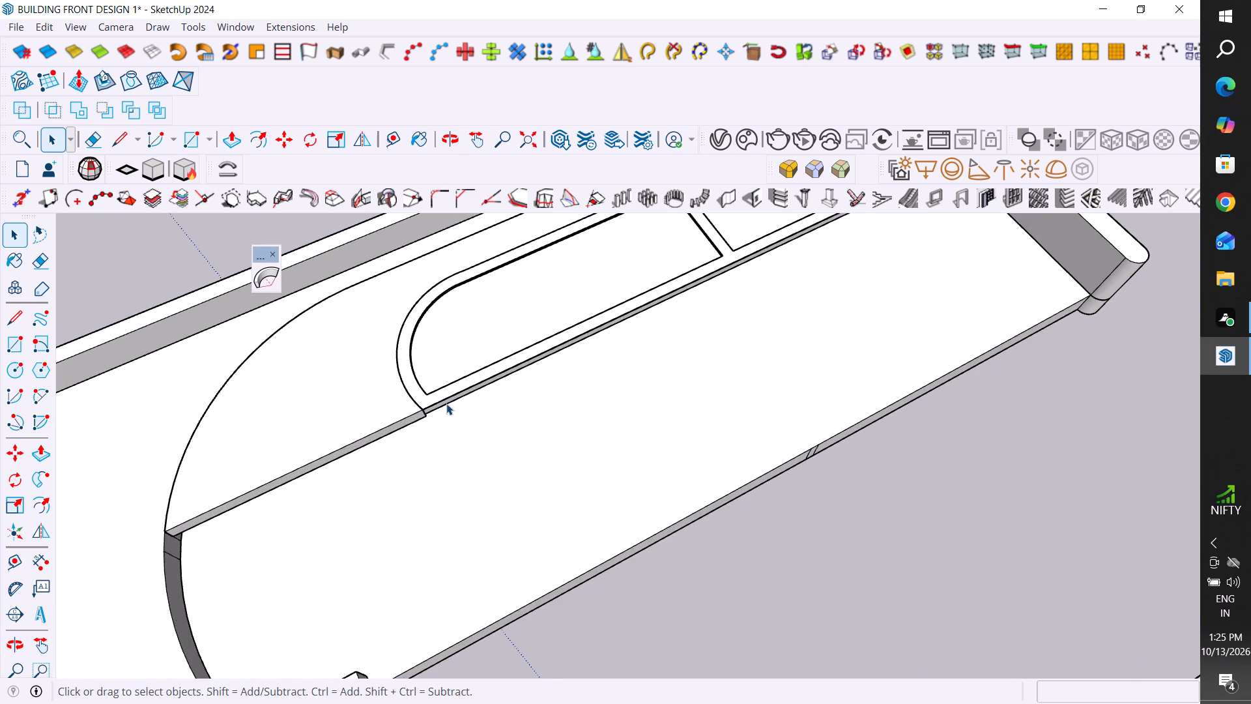
scroll(410, 531, down, 5)
middle_drag(497, 447, 397, 446)
scroll(476, 487, down, 6)
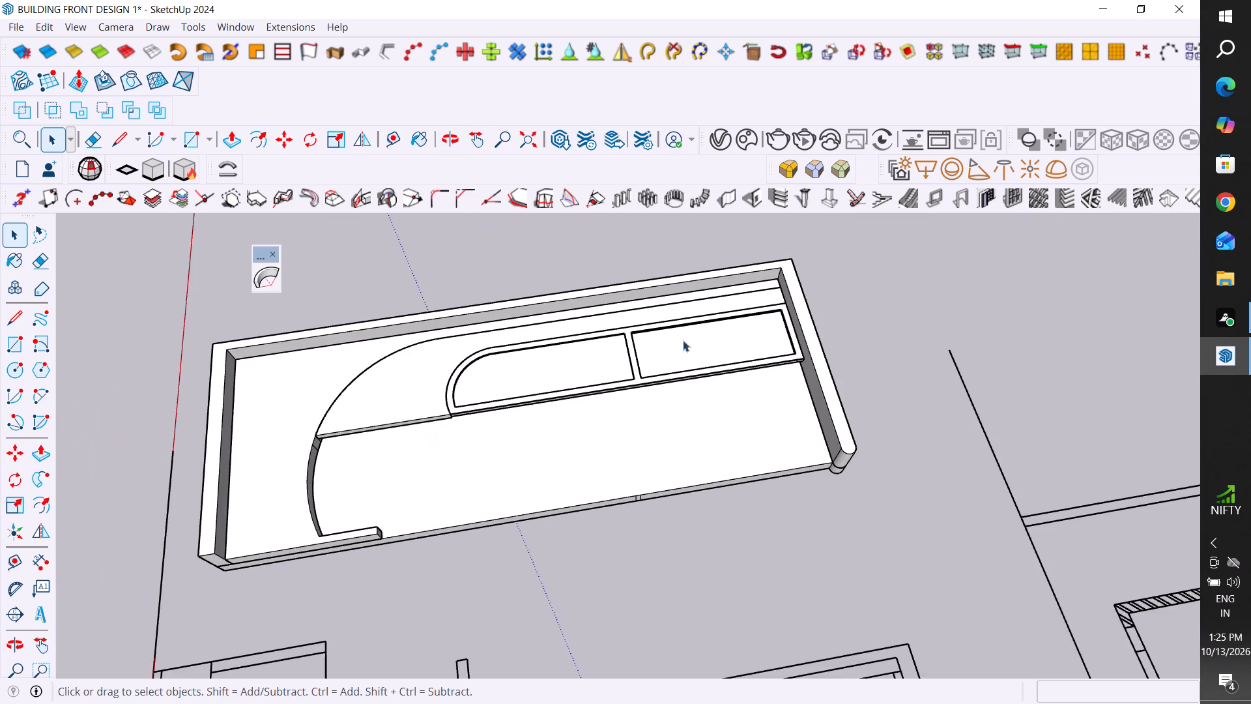
scroll(778, 336, up, 9)
middle_drag(312, 363, 388, 296)
scroll(314, 360, up, 1)
middle_drag(601, 389, 315, 289)
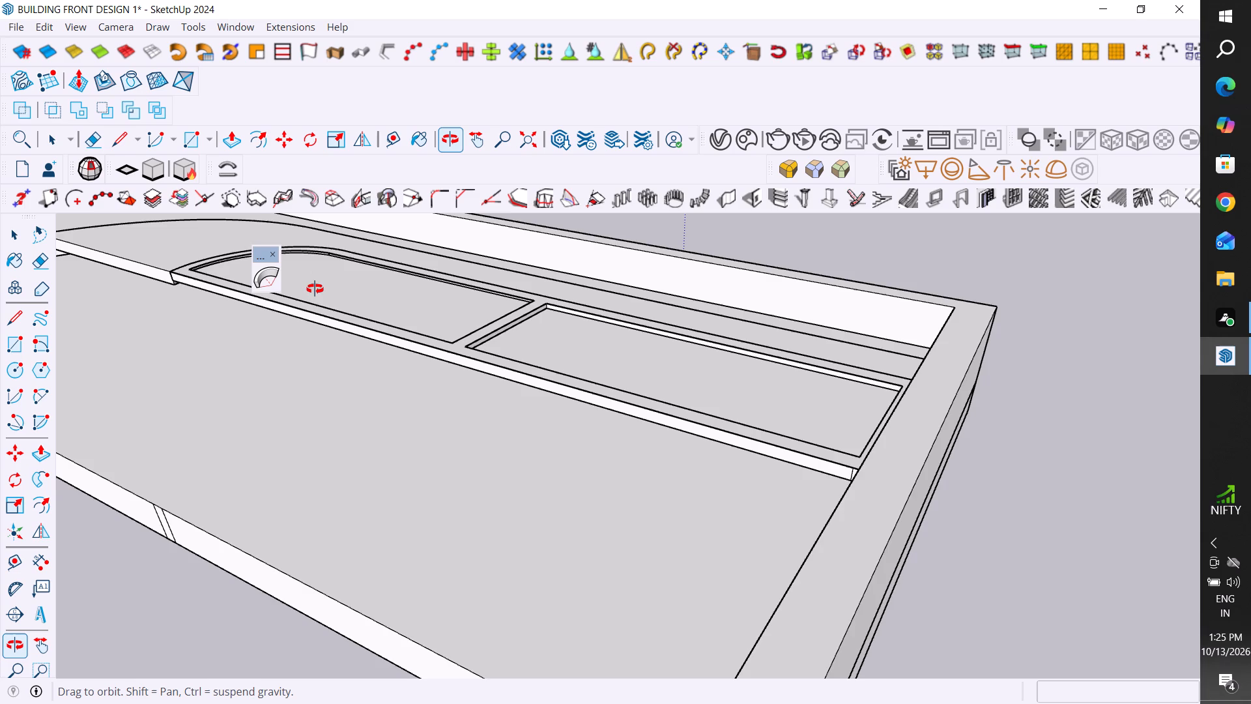
middle_drag(315, 289, 480, 283)
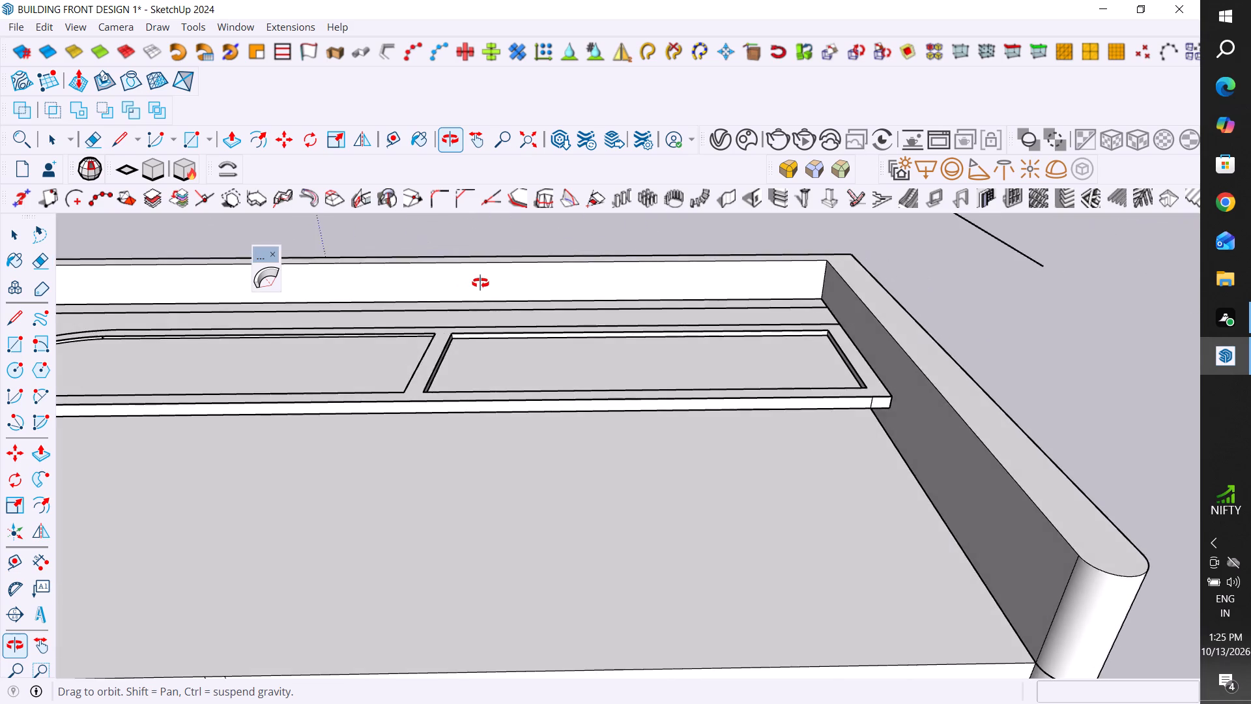
middle_drag(480, 283, 484, 283)
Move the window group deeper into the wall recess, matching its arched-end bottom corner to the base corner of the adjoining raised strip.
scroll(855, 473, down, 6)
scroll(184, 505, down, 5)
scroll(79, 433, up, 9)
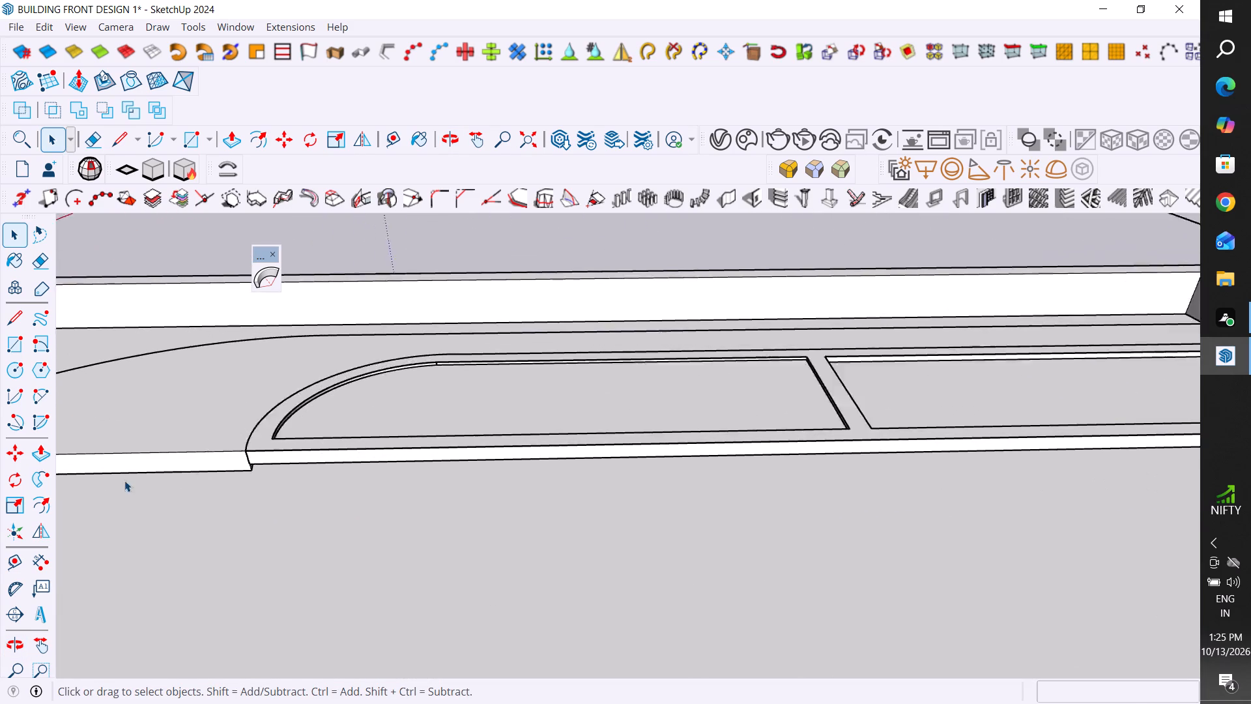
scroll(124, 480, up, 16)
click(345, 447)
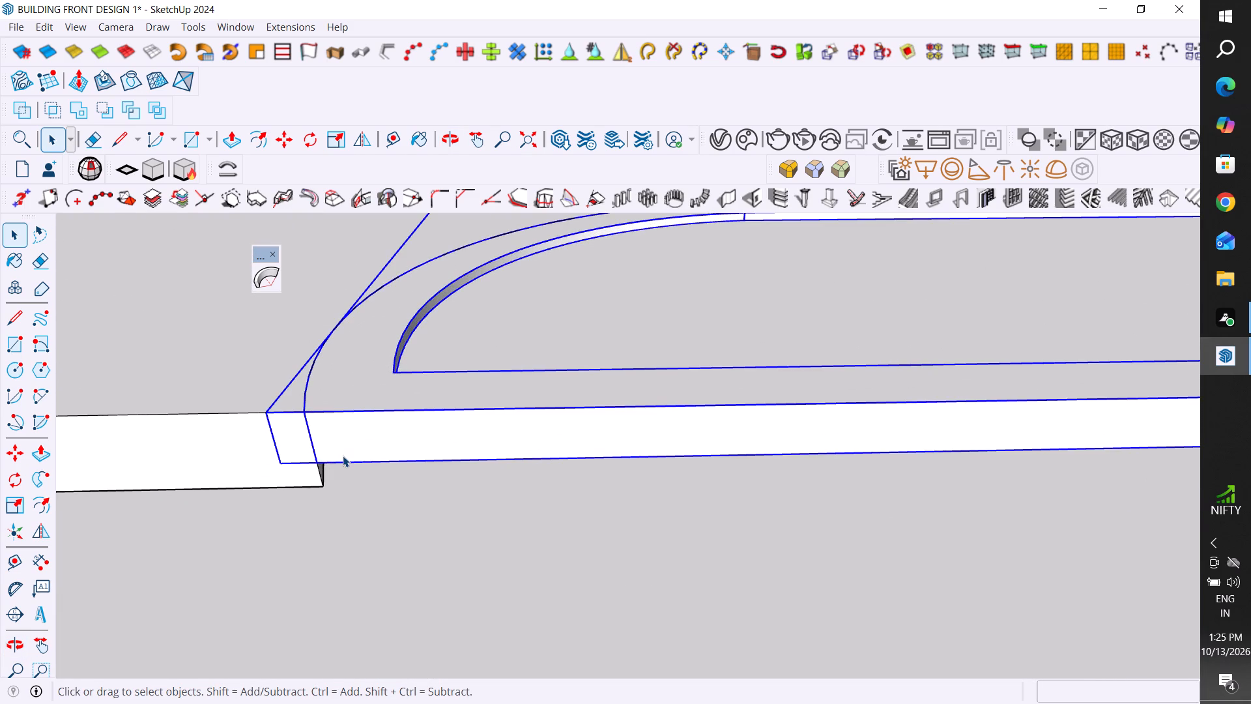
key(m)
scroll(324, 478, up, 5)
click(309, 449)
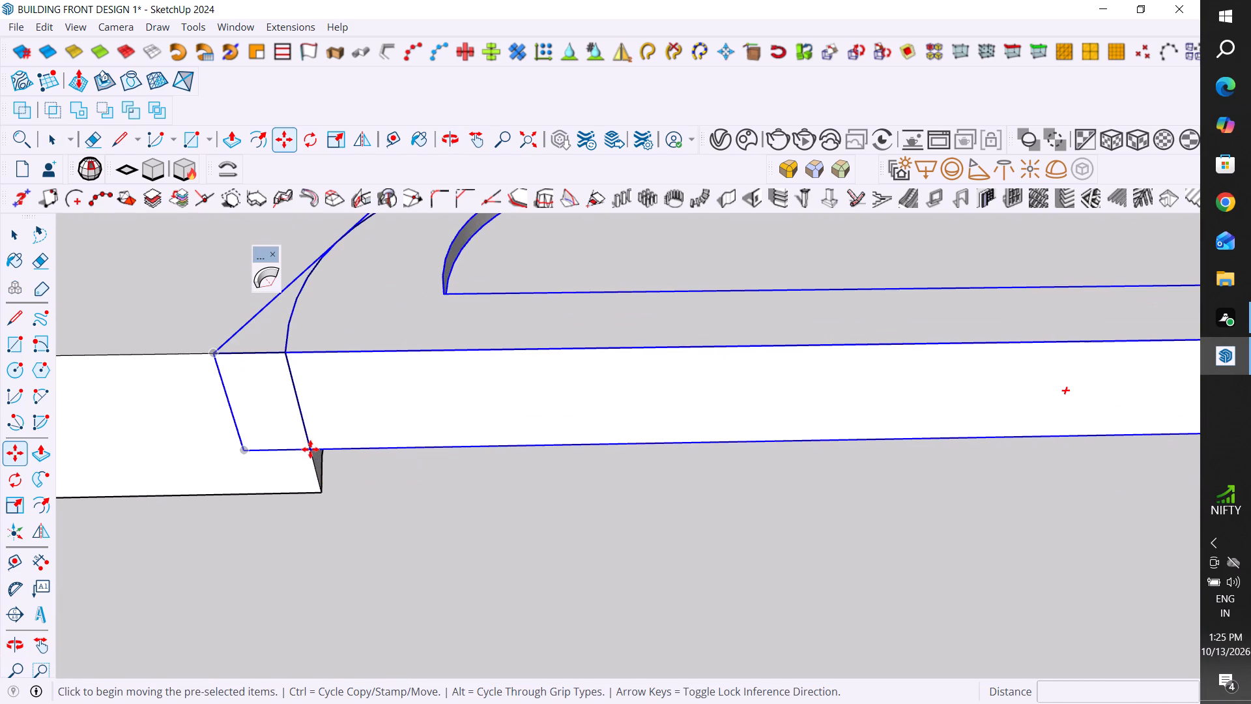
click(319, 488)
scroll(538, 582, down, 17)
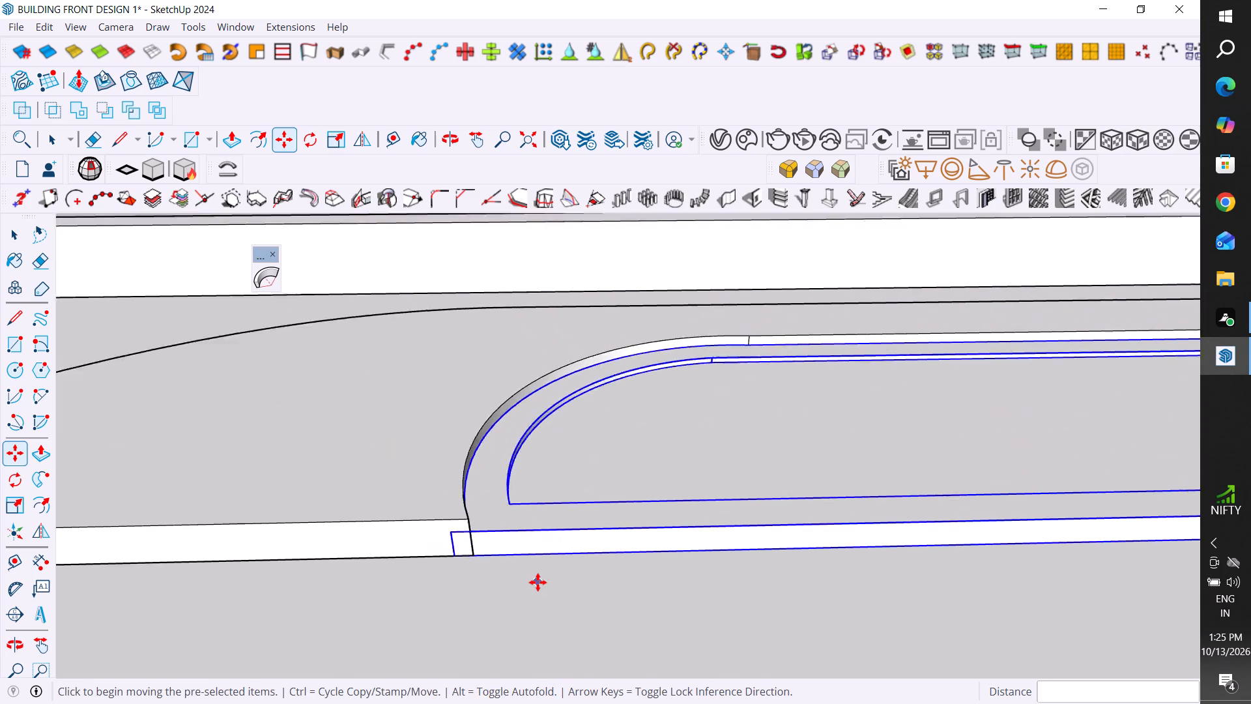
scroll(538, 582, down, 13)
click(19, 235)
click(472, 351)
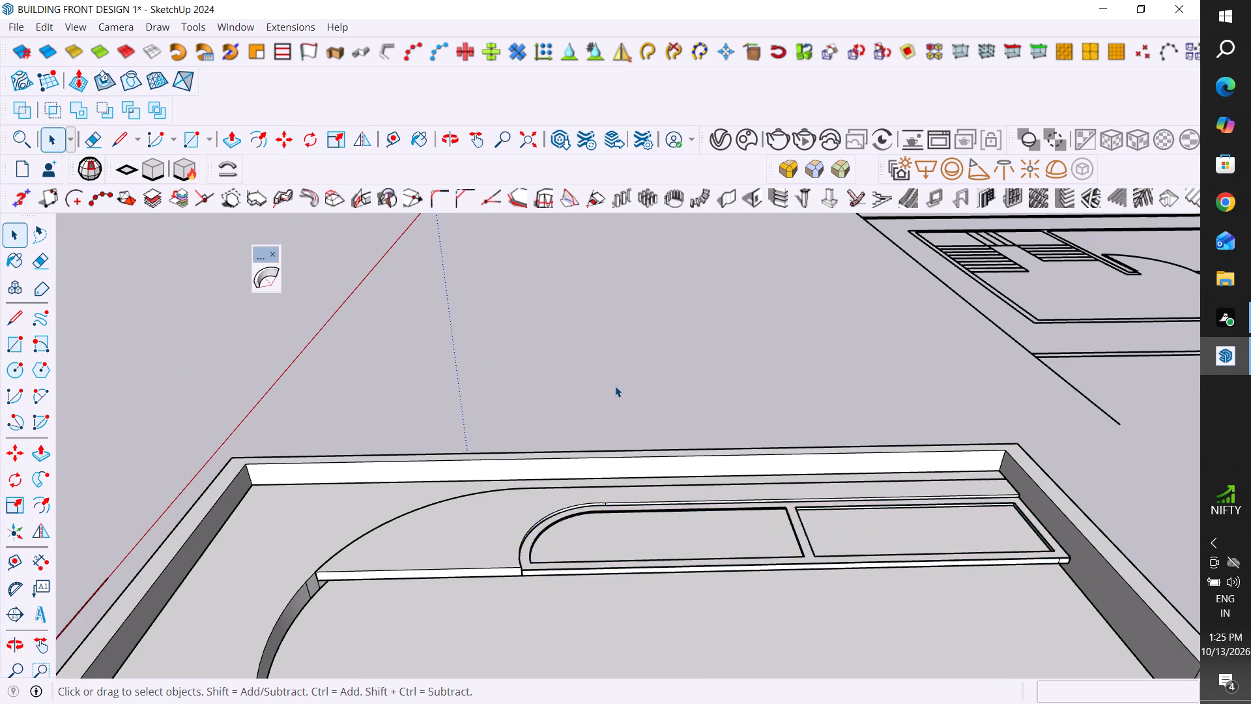
Compare the 3D wall body and its inserted window with the neighbouring elevation drawing and floor plans.
scroll(616, 390, down, 13)
middle_drag(589, 557, 900, 587)
middle_drag(557, 508, 721, 579)
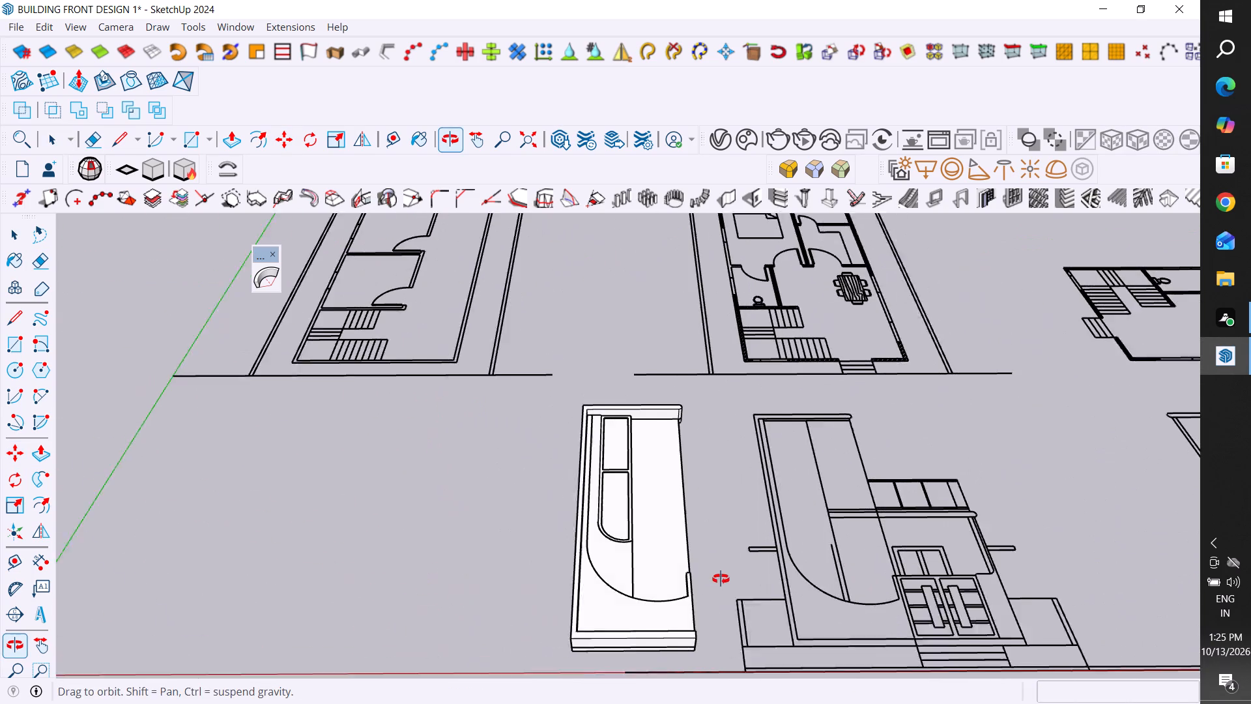
middle_drag(721, 579, 722, 579)
key(Escape)
key(Escape)
click(516, 540)
scroll(527, 506, down, 6)
scroll(714, 536, up, 4)
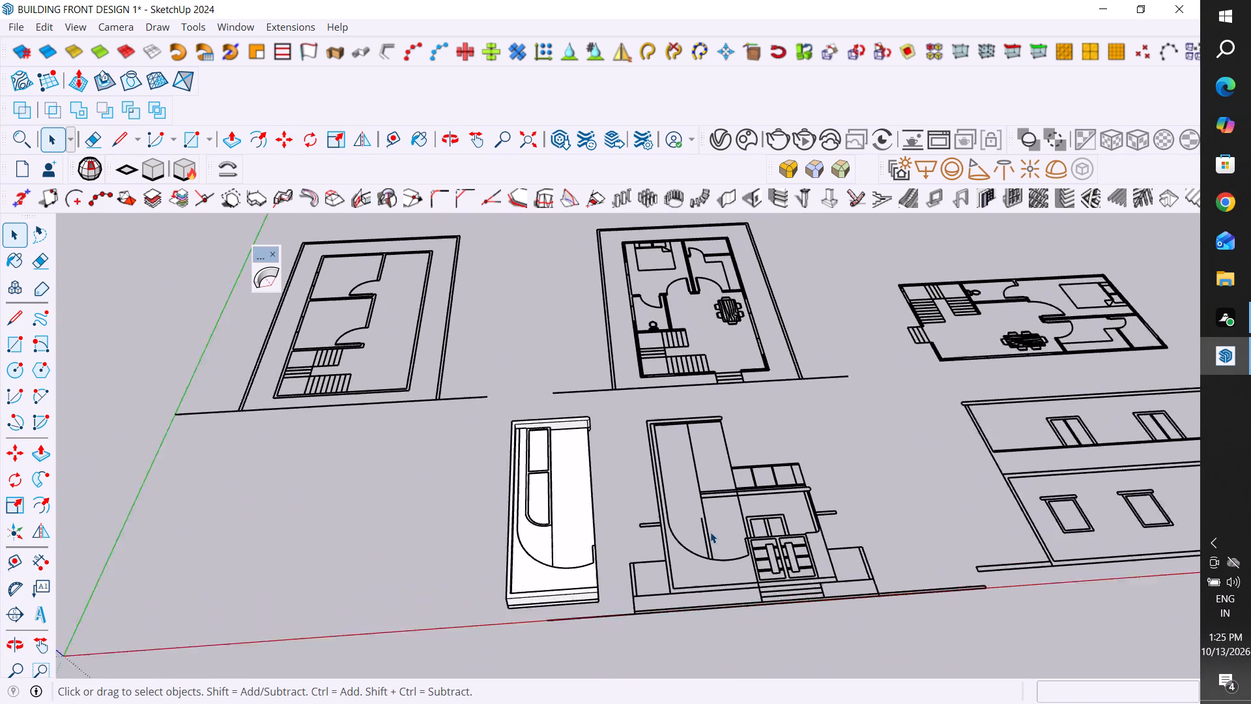
scroll(693, 538, up, 2)
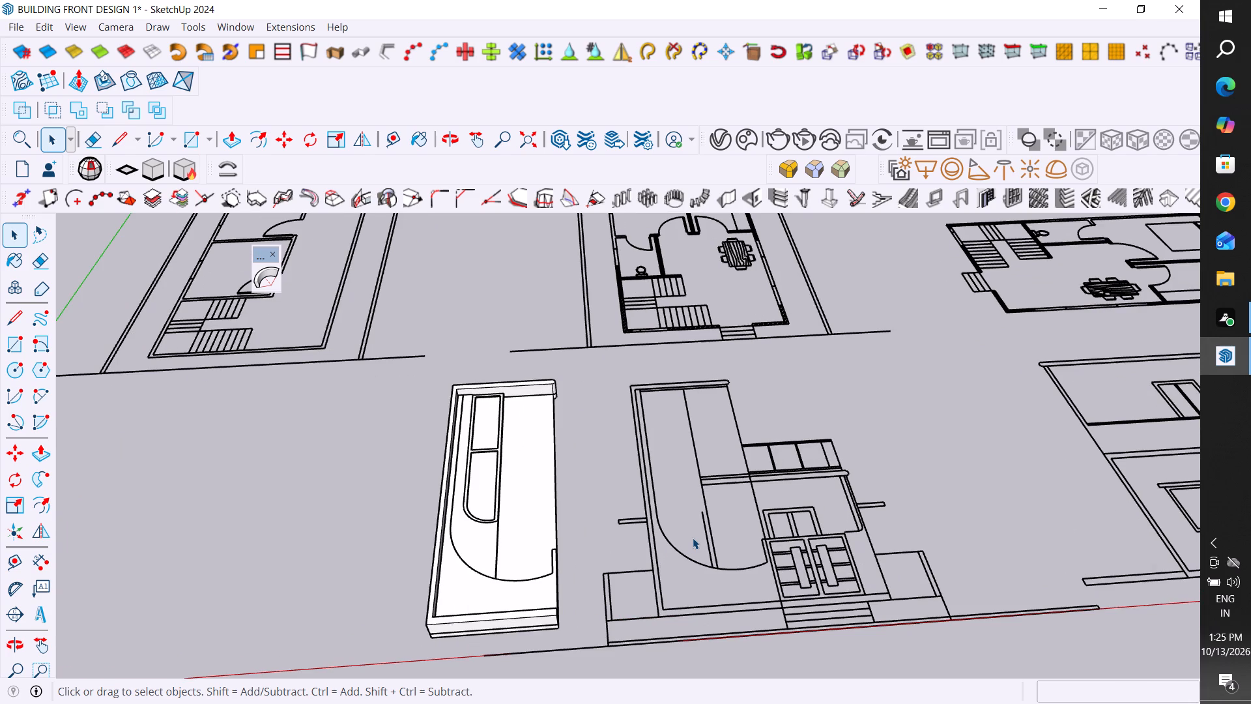
scroll(642, 556, down, 18)
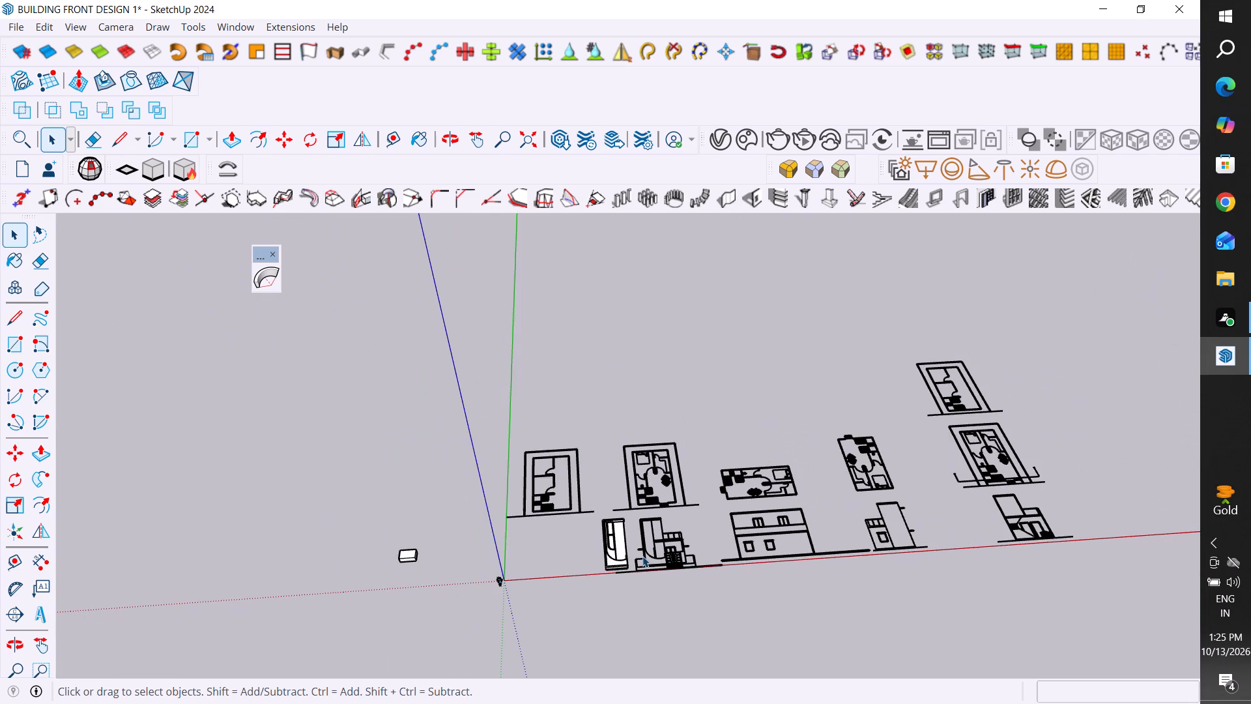
scroll(642, 556, up, 8)
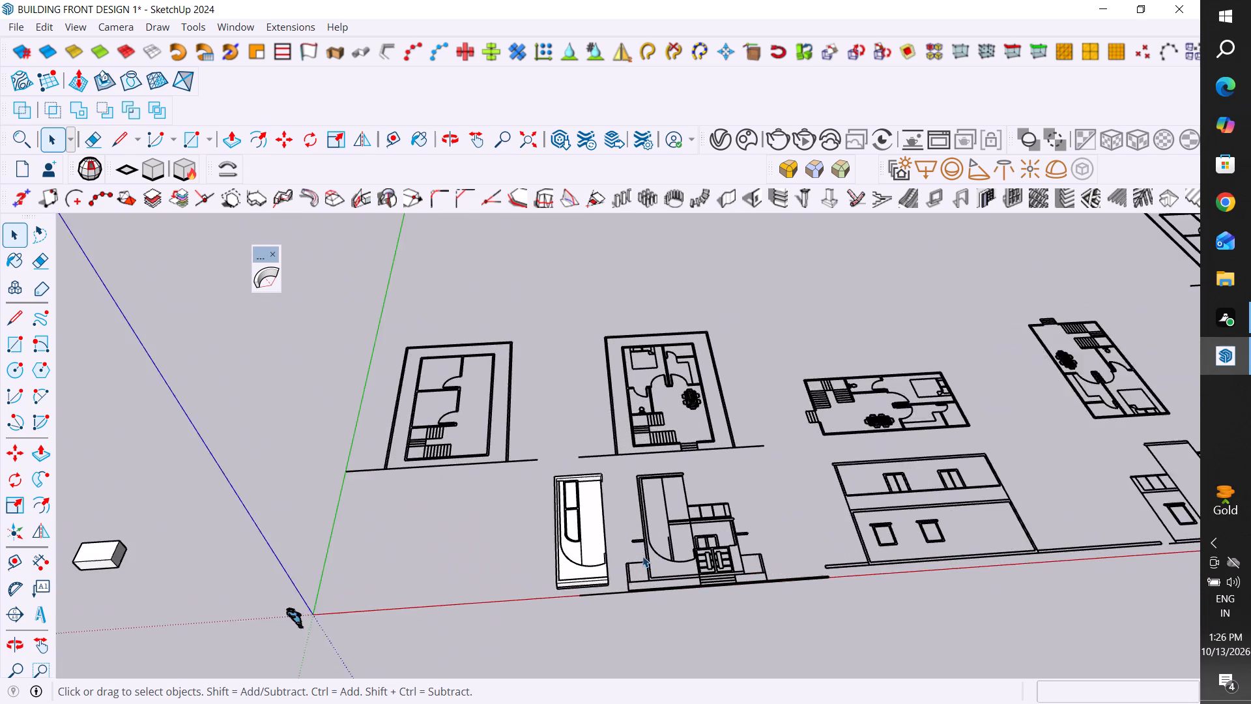
scroll(642, 556, up, 4)
scroll(523, 548, up, 4)
scroll(570, 490, up, 5)
scroll(503, 488, up, 4)
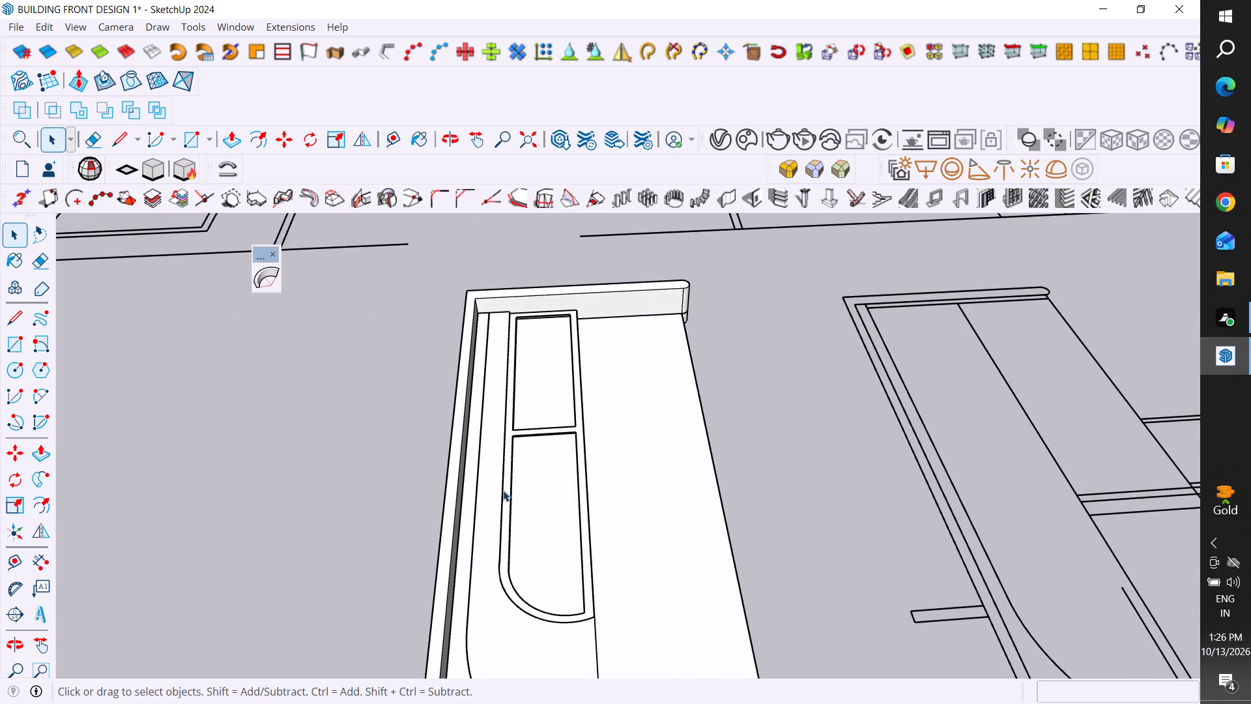
scroll(504, 499, down, 8)
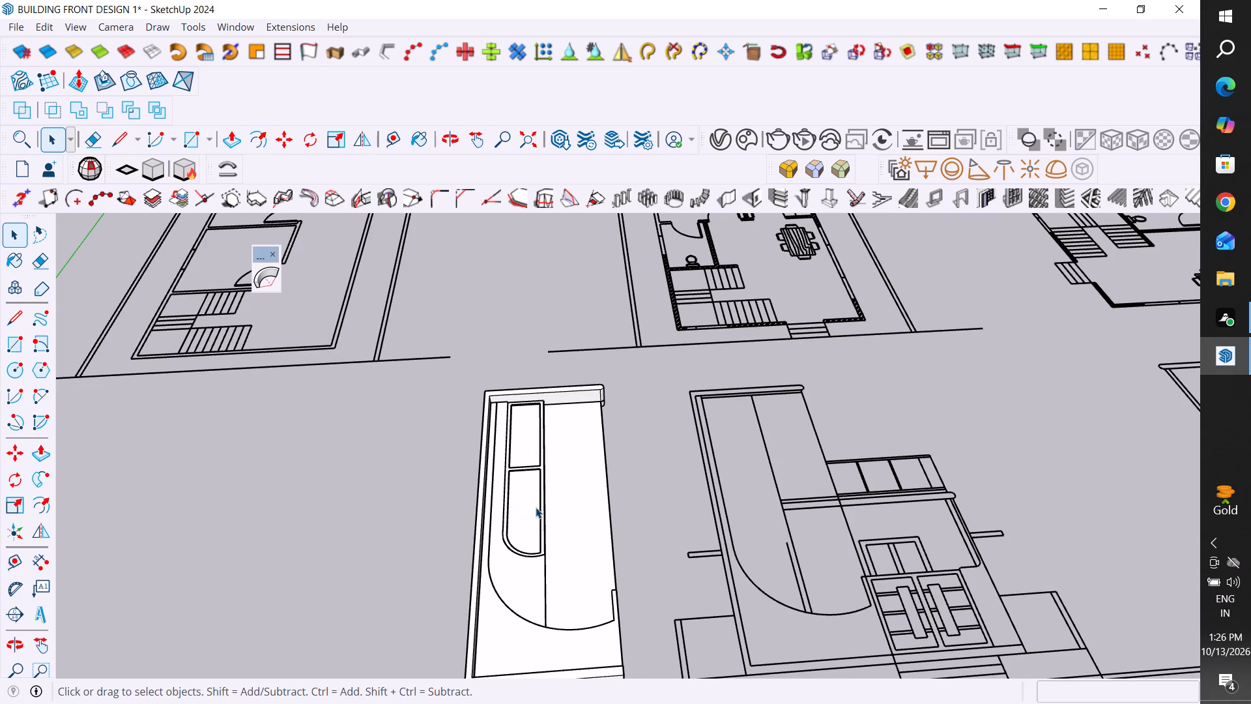
Inspect the window group in the wall body from several angles, checking its fit along the raised strip and arched end.
click(521, 490)
scroll(521, 490, up, 3)
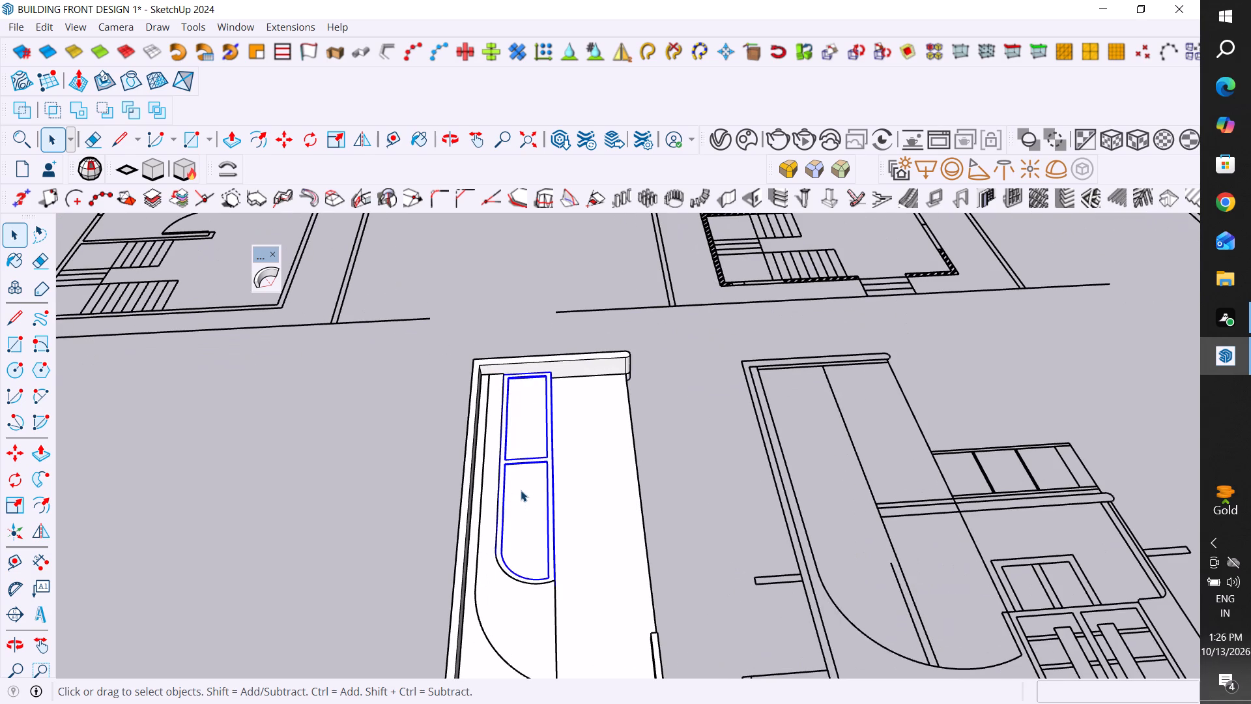
key(Escape)
click(682, 475)
scroll(573, 561, up, 3)
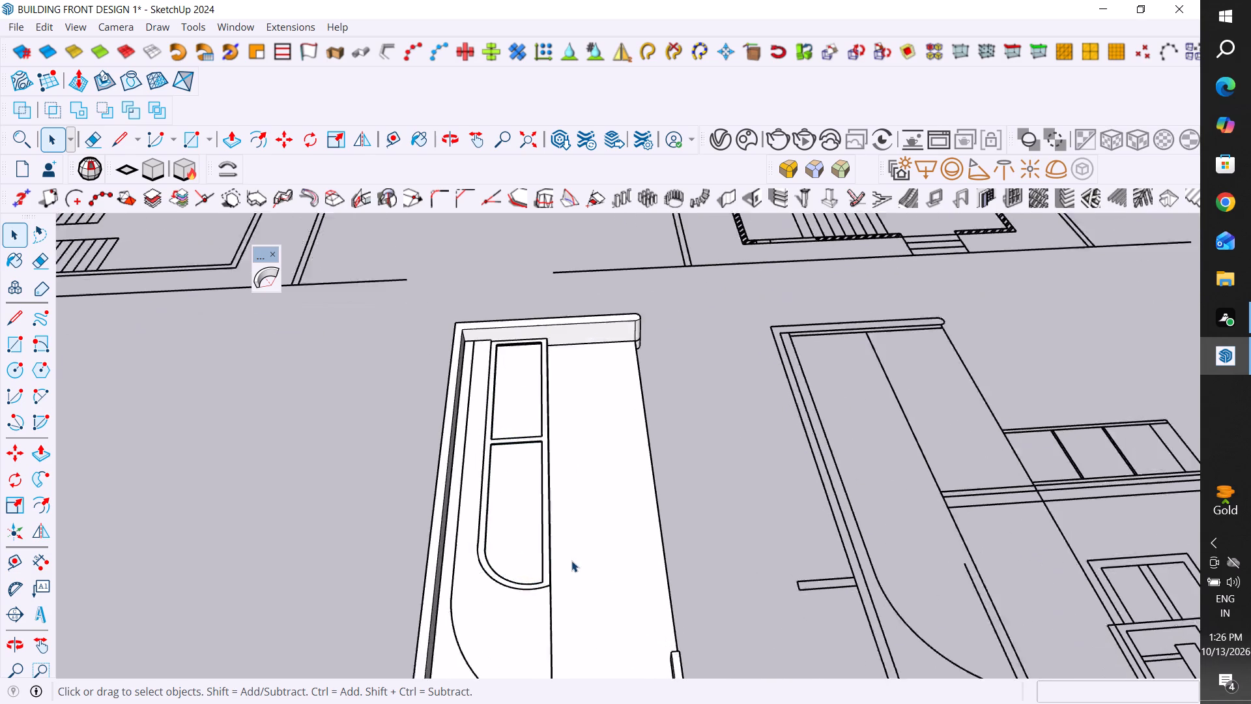
scroll(571, 561, up, 2)
scroll(423, 571, down, 13)
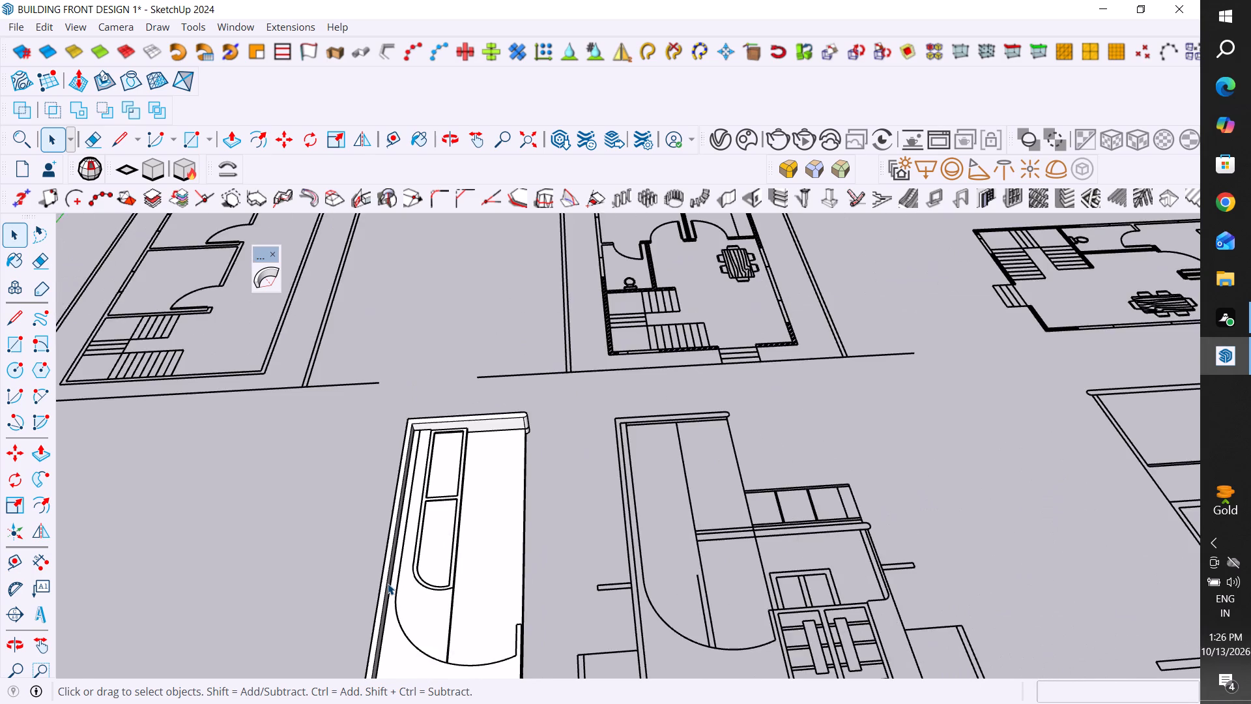
scroll(388, 583, down, 3)
middle_drag(515, 617, 489, 333)
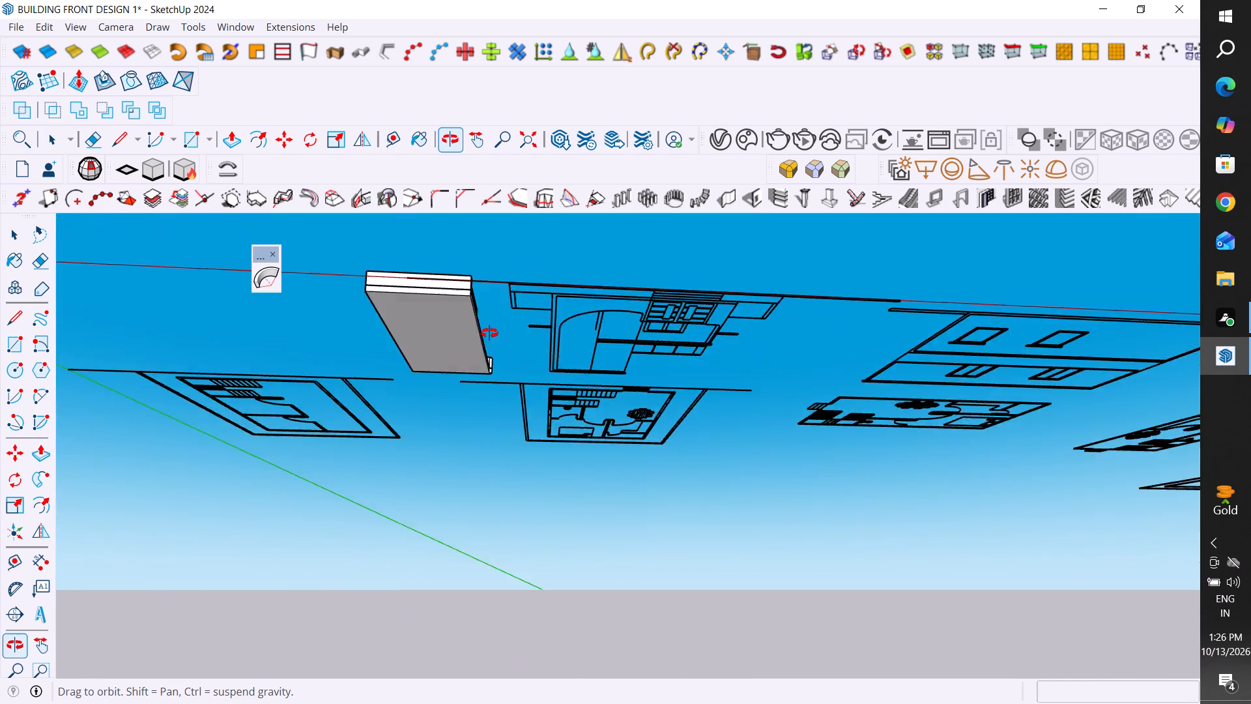
middle_drag(489, 333, 482, 643)
scroll(354, 533, up, 4)
click(412, 583)
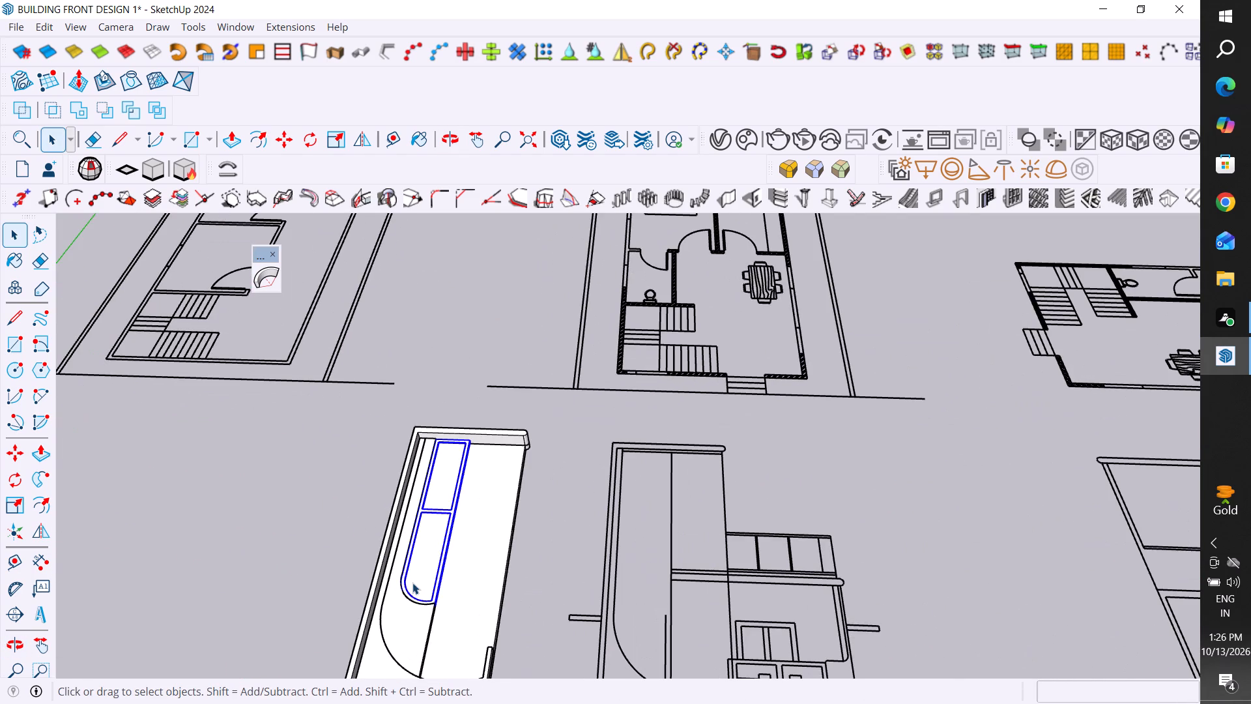
scroll(412, 583, up, 4)
scroll(615, 451, down, 5)
middle_drag(532, 582, 549, 647)
scroll(734, 460, down, 6)
middle_drag(650, 587, 646, 642)
scroll(609, 553, up, 5)
click(708, 494)
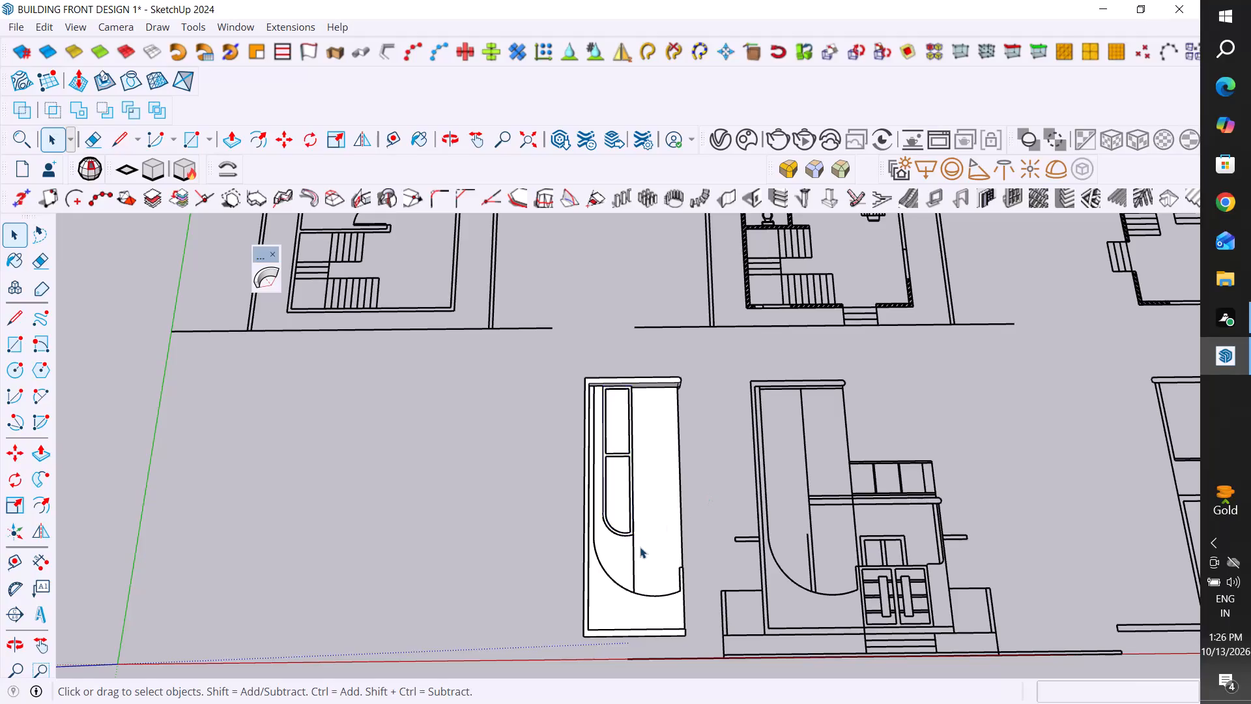
scroll(639, 547, up, 5)
click(616, 524)
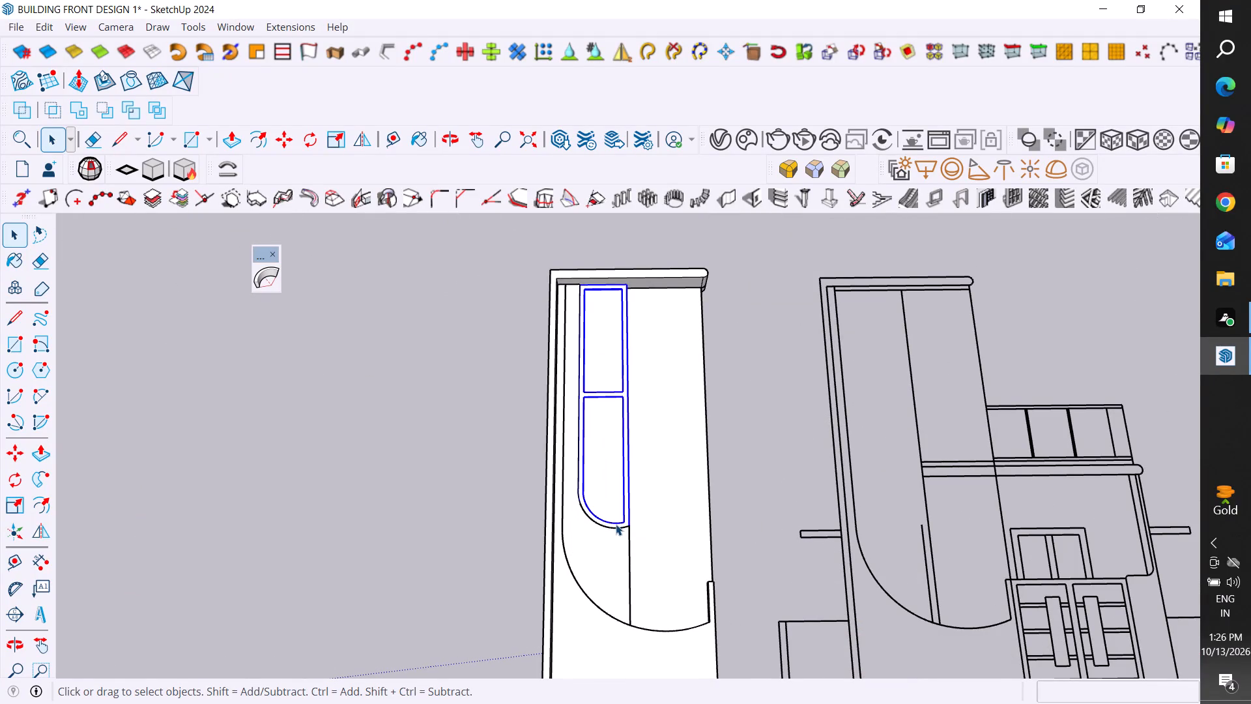
scroll(616, 524, down, 2)
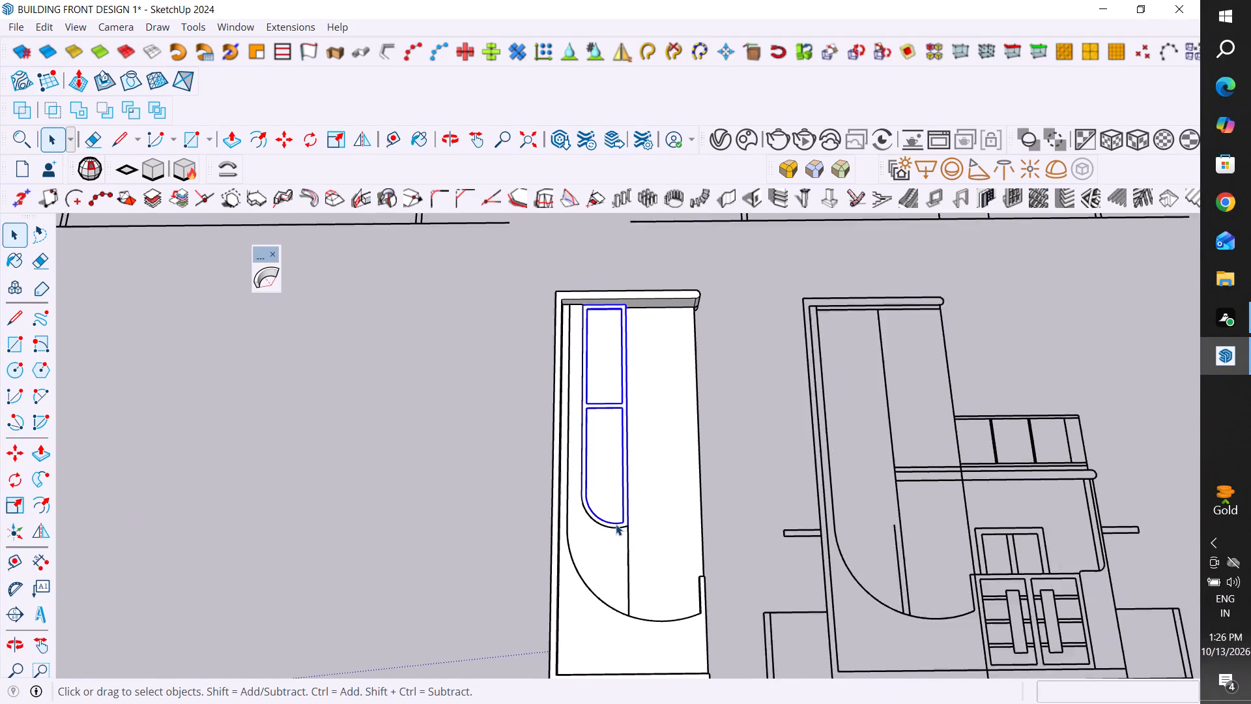
scroll(616, 524, down, 4)
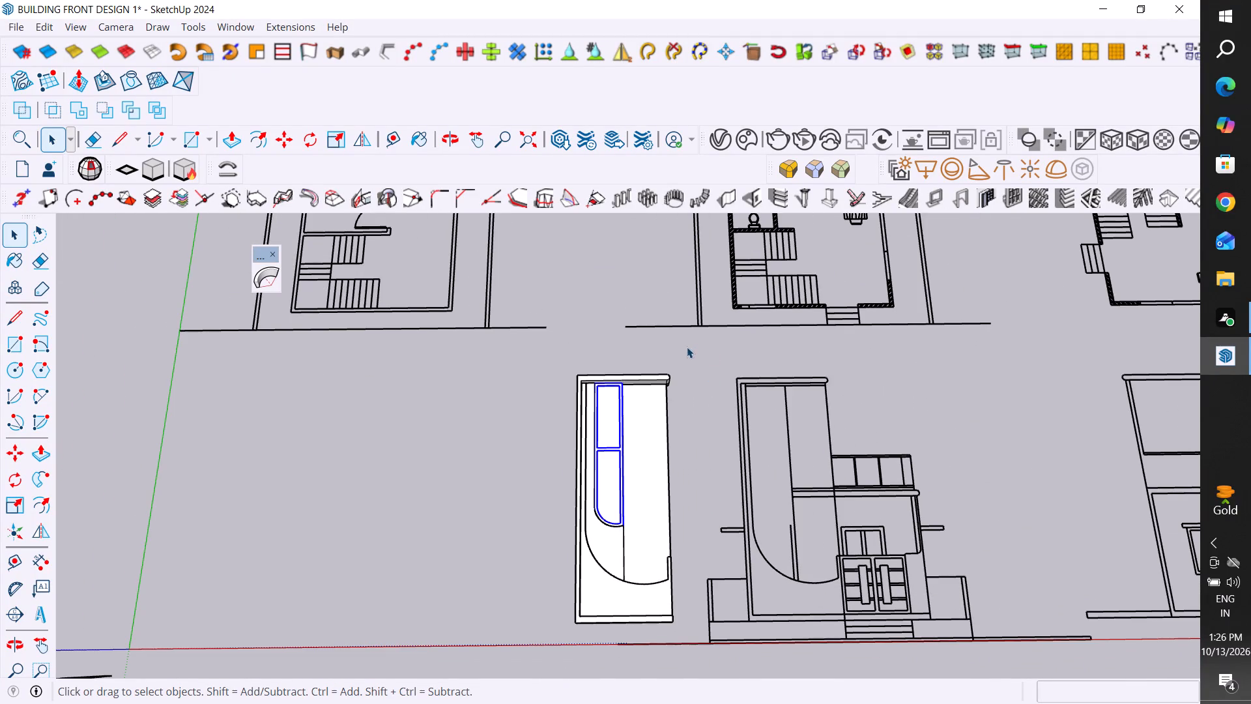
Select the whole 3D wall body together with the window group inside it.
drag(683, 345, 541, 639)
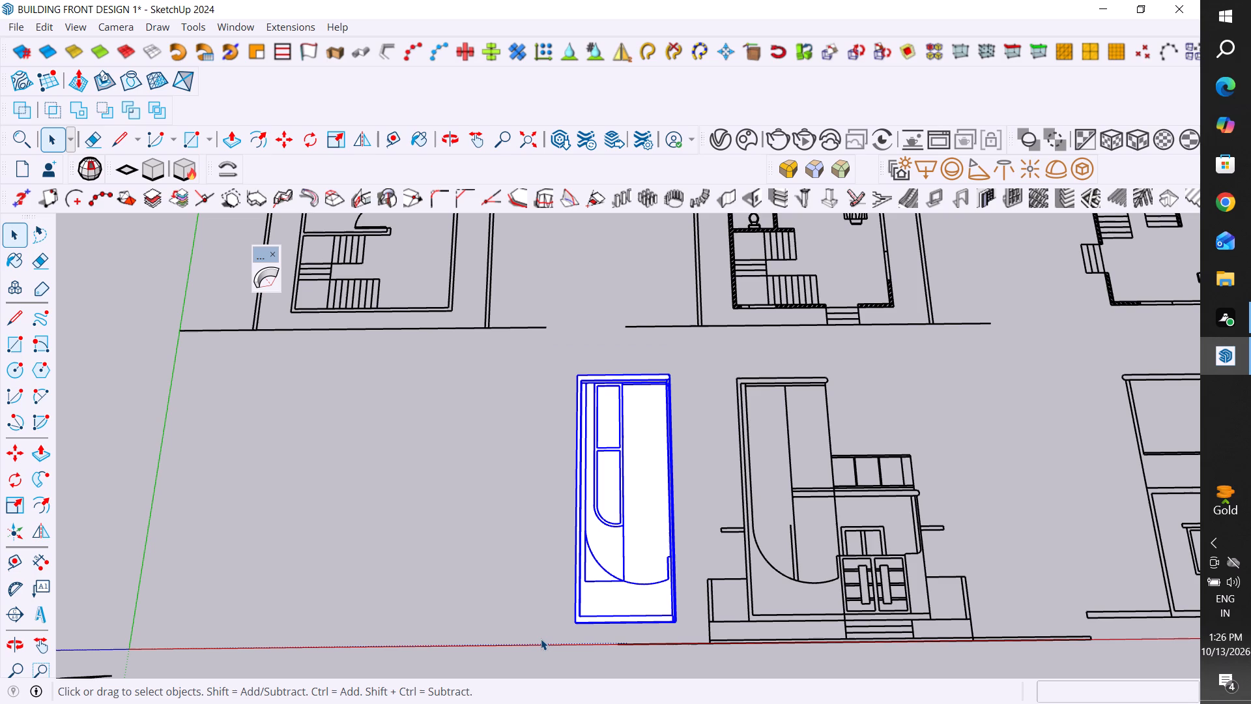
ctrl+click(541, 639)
Undo the recent edits back to the arched frame standing on the elevation, separate from its two panels beside the wall body.
key(ctrl+z)
key(ctrl+z)
key(ctrl+z)
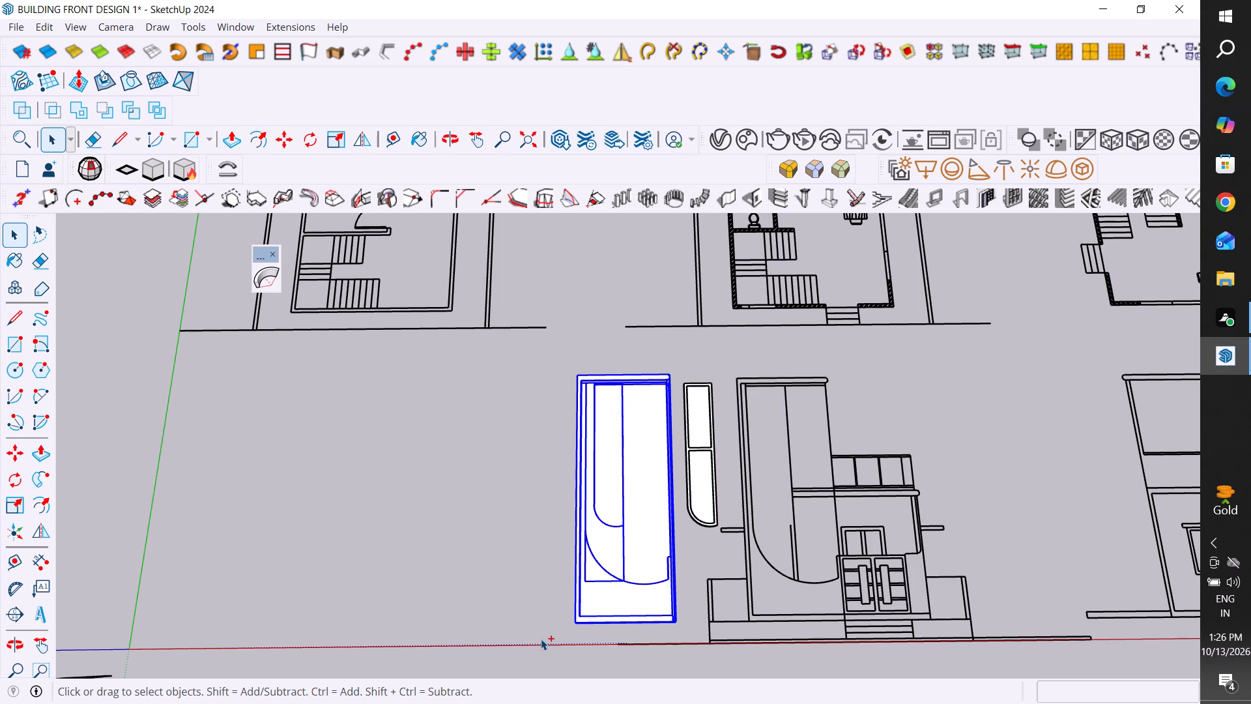
key(ctrl+z)
key(ctrl+z)
key(ctrl+z)
key(ctrl+z)
key(ctrl+z)
key(ctrl+z)
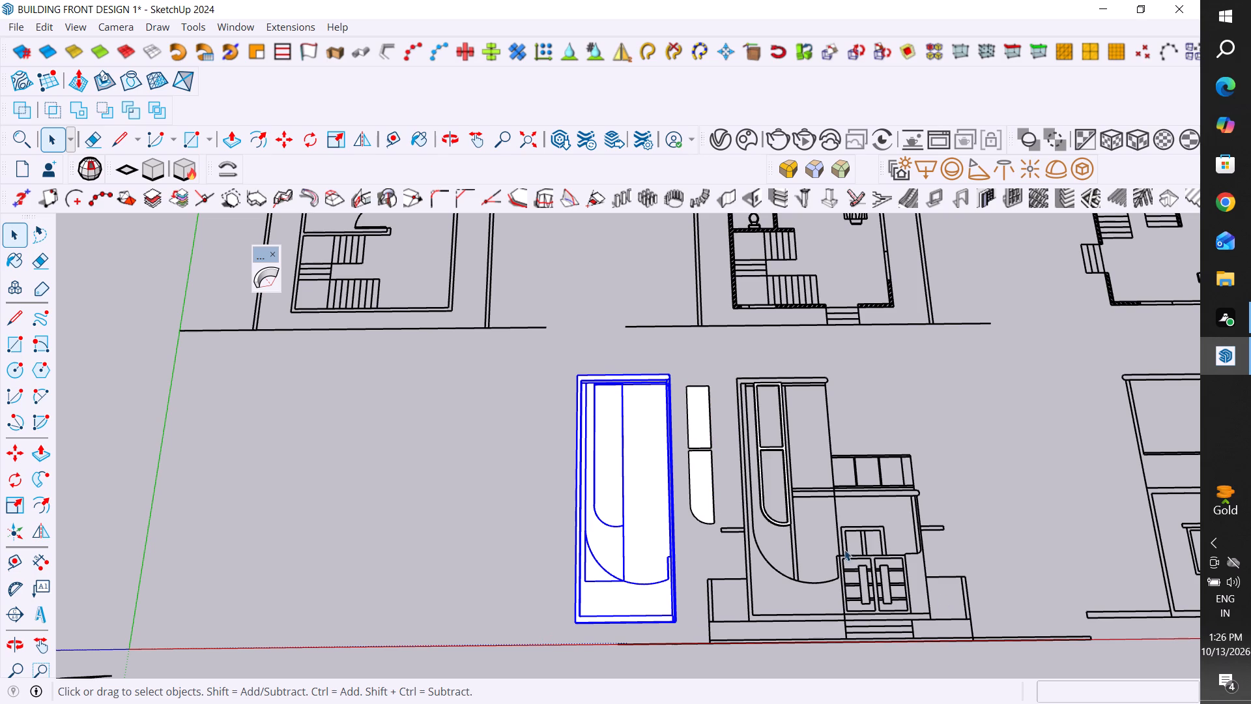
Examine the arched window frame on the elevation from above and beneath, including its square-end corners against the surrounding linework.
scroll(800, 526, up, 10)
middle_drag(767, 529, 856, 205)
middle_drag(799, 409, 797, 403)
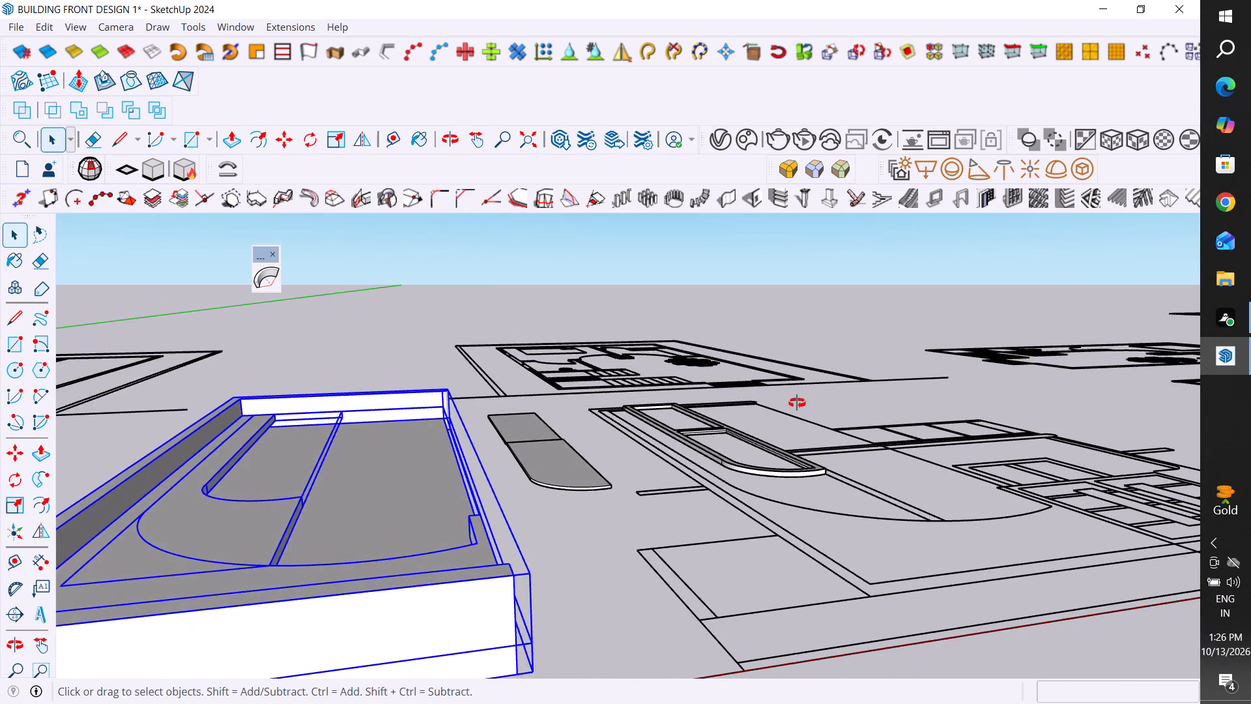
middle_drag(797, 403, 741, 271)
scroll(649, 438, down, 10)
middle_drag(642, 394, 609, 289)
scroll(657, 354, up, 17)
scroll(601, 401, up, 1)
middle_drag(608, 399, 626, 344)
scroll(571, 544, down, 5)
scroll(582, 505, up, 4)
middle_drag(575, 548, 765, 379)
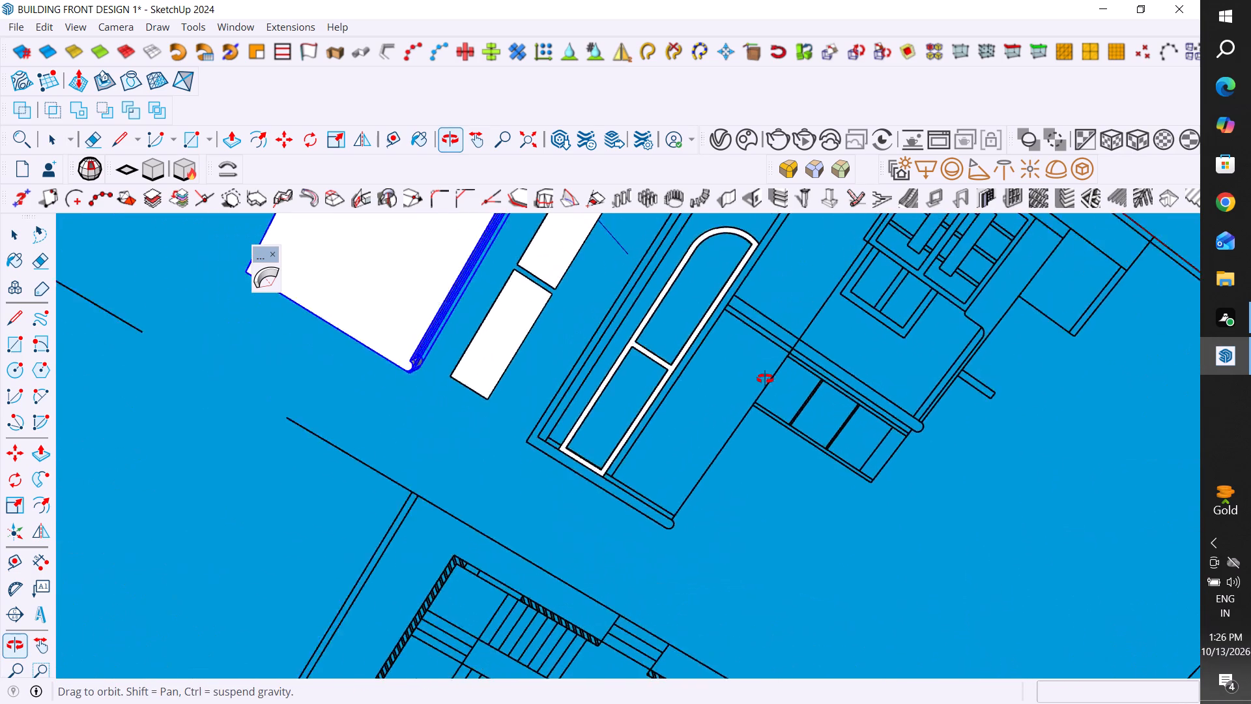
middle_drag(765, 379, 1153, 490)
scroll(480, 425, up, 4)
scroll(713, 469, up, 7)
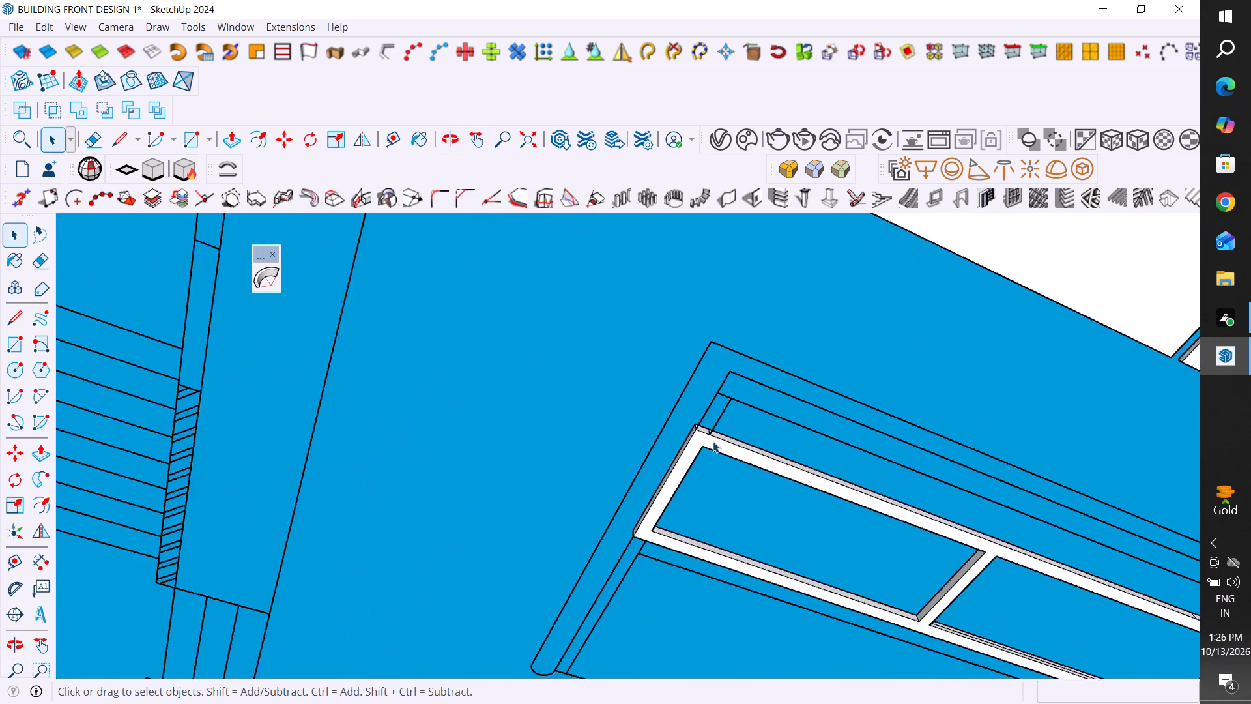
scroll(713, 441, up, 4)
scroll(669, 462, down, 4)
scroll(1031, 540, up, 1)
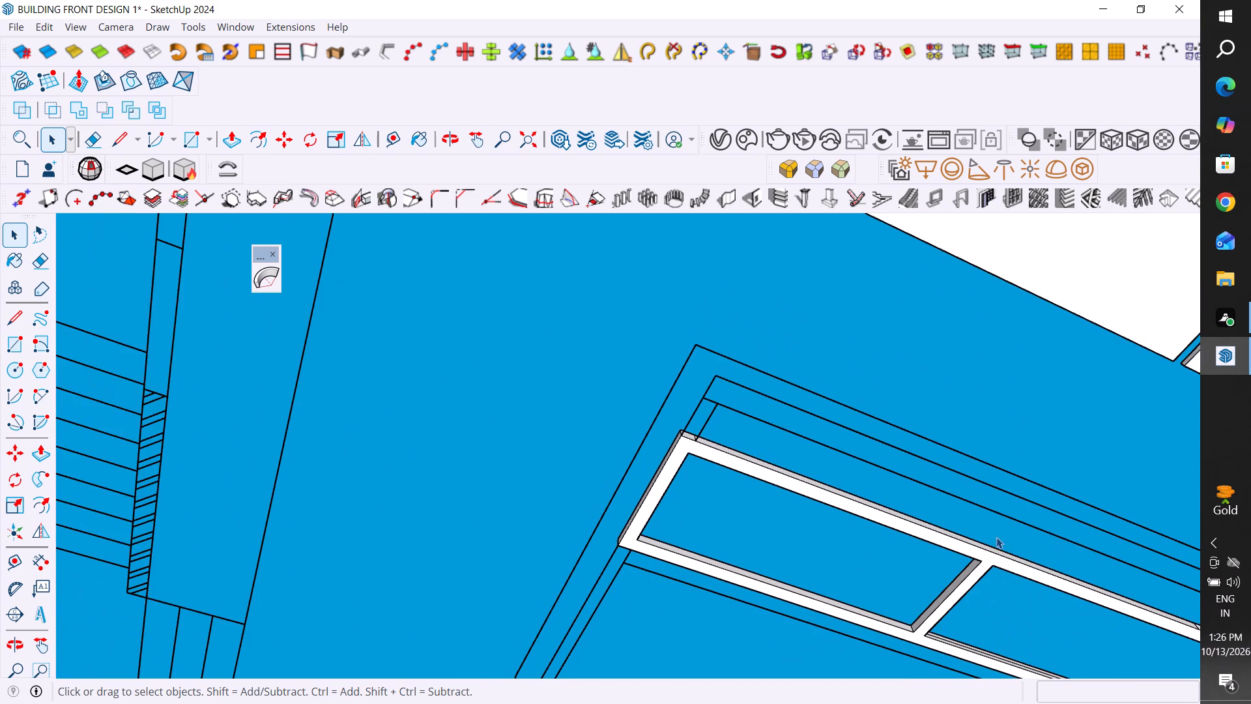
Examine the arched window frame from beneath and above, comparing it with the separate panels and the wall body.
middle_drag(881, 493, 805, 411)
middle_drag(778, 398, 717, 502)
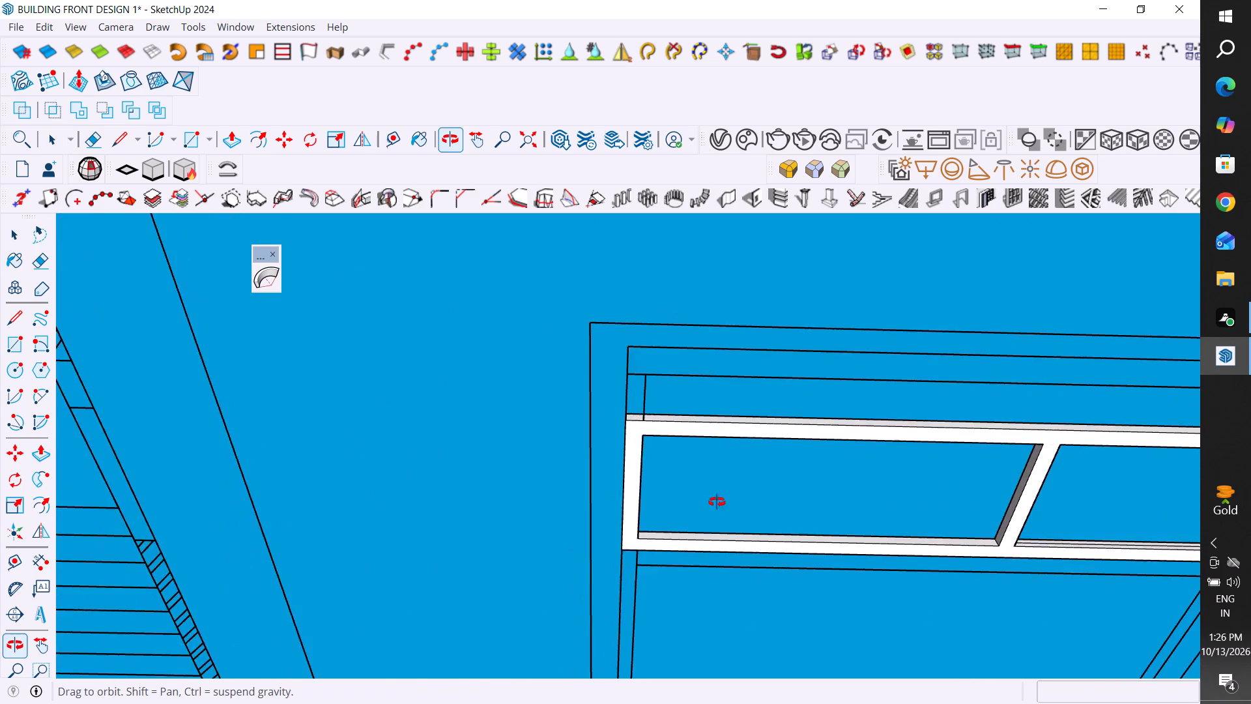
middle_drag(717, 502, 673, 504)
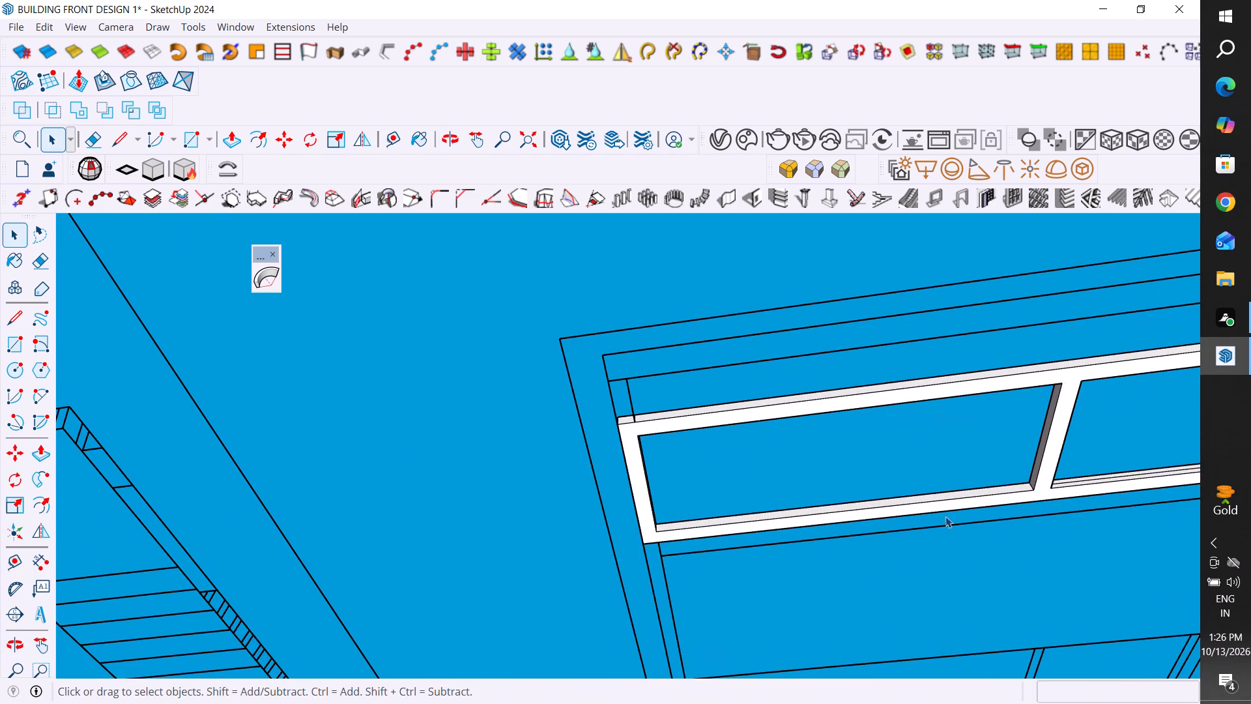
scroll(852, 595, down, 9)
middle_drag(905, 496, 784, 703)
scroll(783, 701, down, 1)
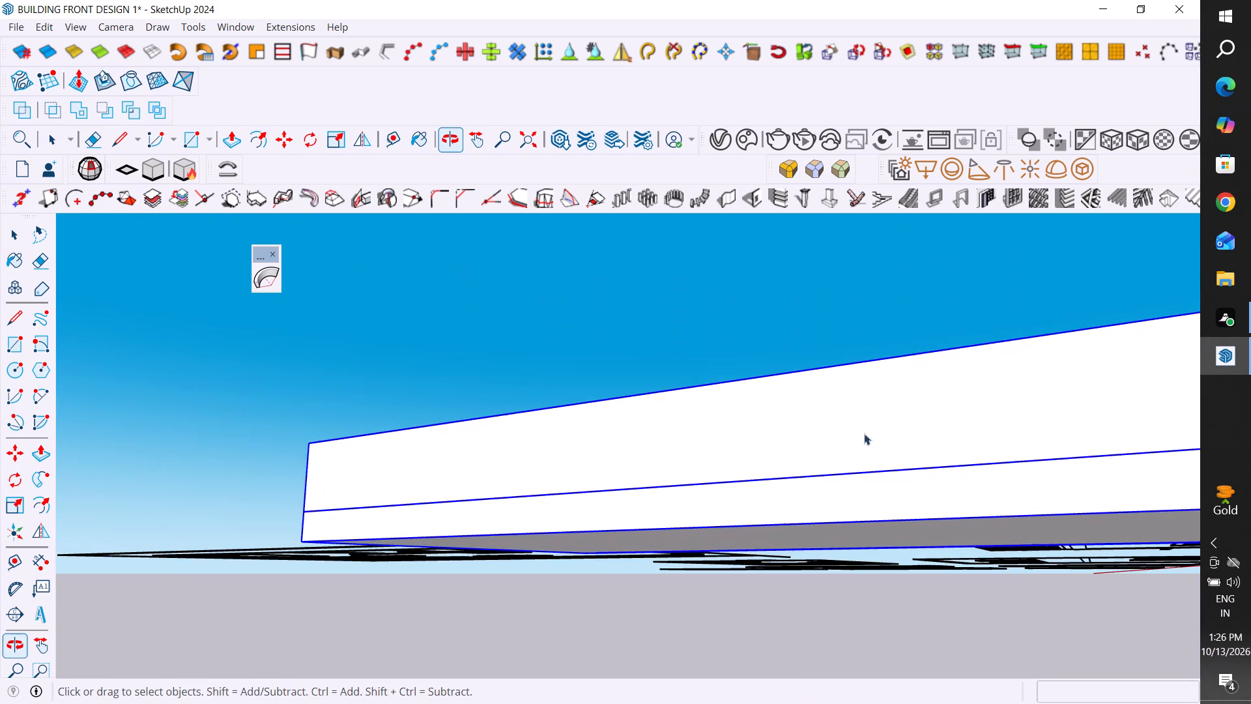
scroll(734, 497, down, 6)
middle_drag(833, 361, 556, 611)
scroll(665, 482, down, 6)
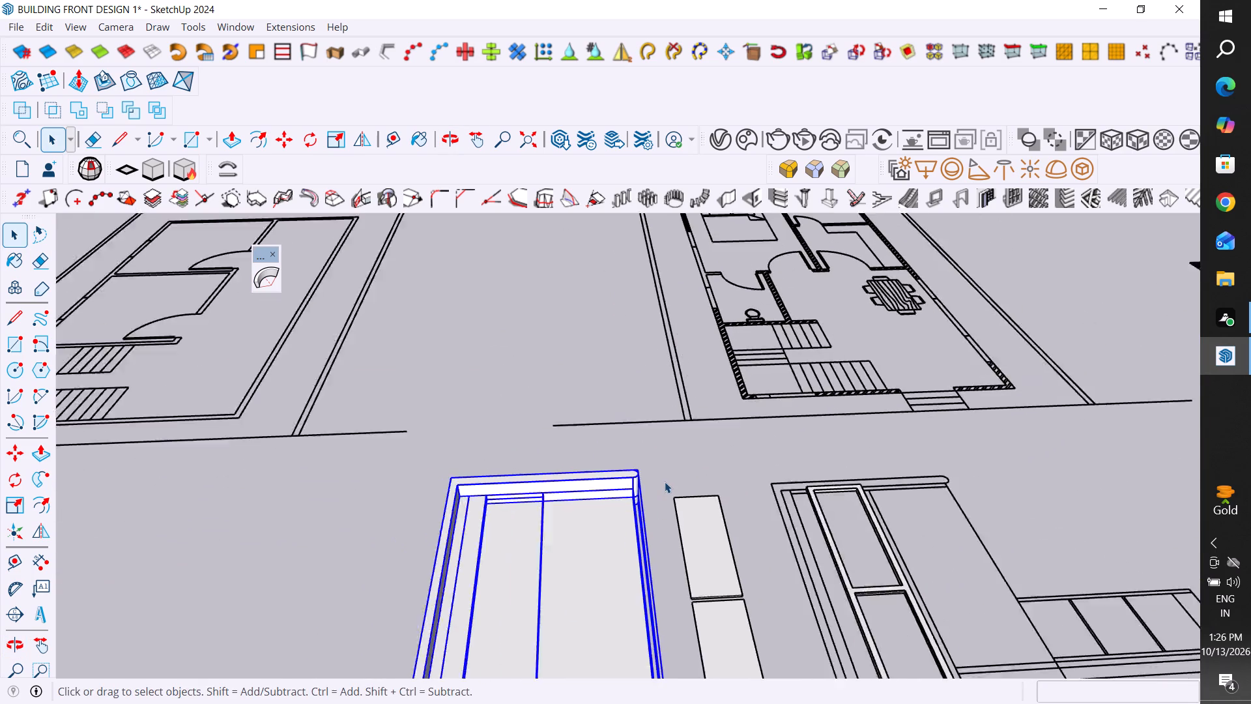
middle_drag(740, 567, 713, 671)
scroll(842, 606, up, 1)
scroll(771, 504, down, 12)
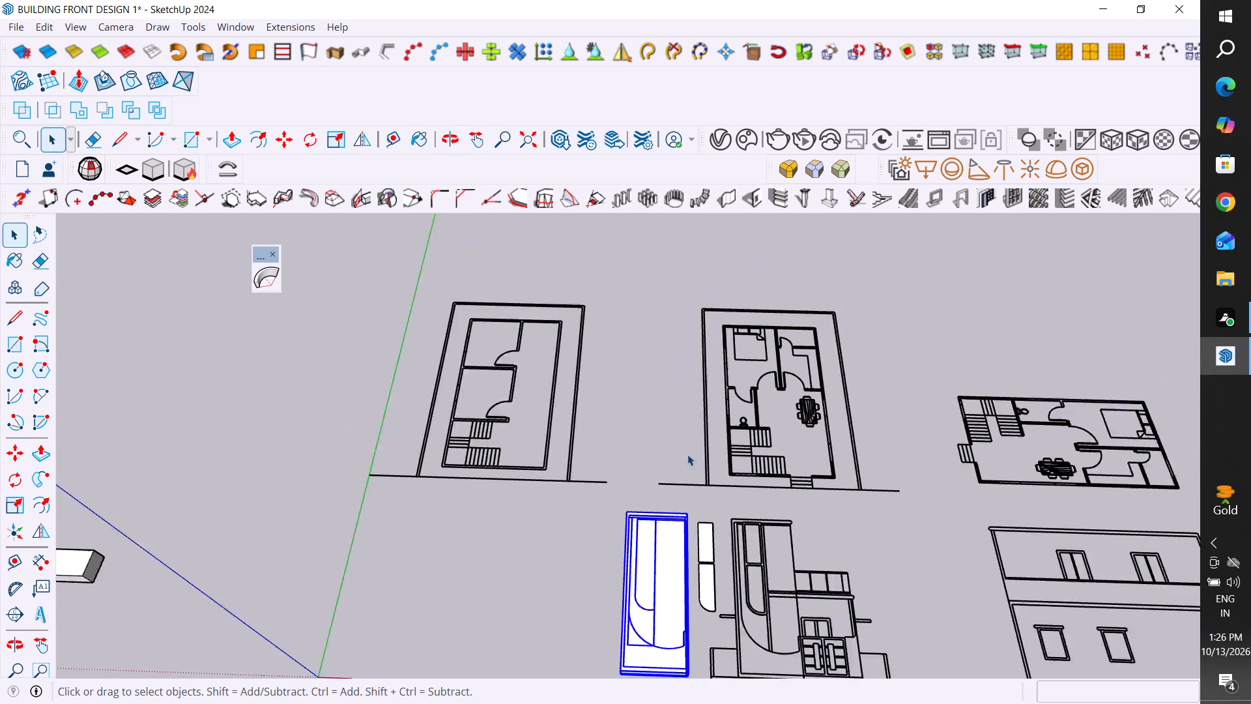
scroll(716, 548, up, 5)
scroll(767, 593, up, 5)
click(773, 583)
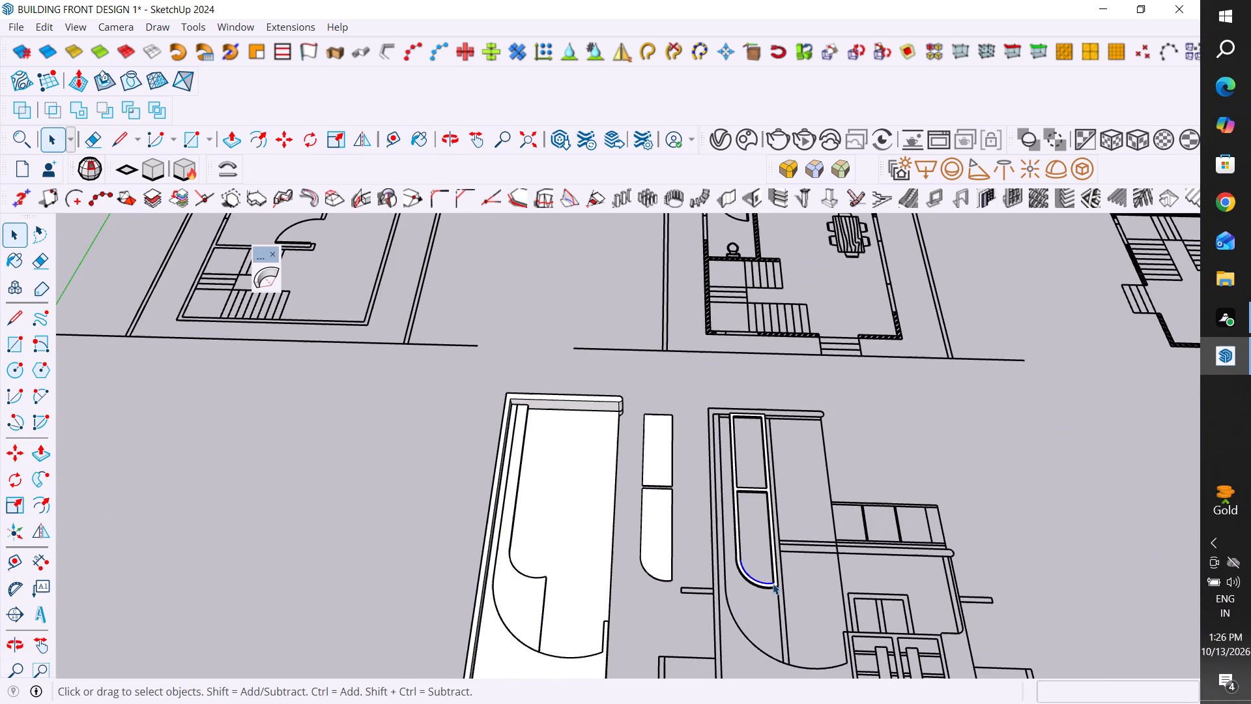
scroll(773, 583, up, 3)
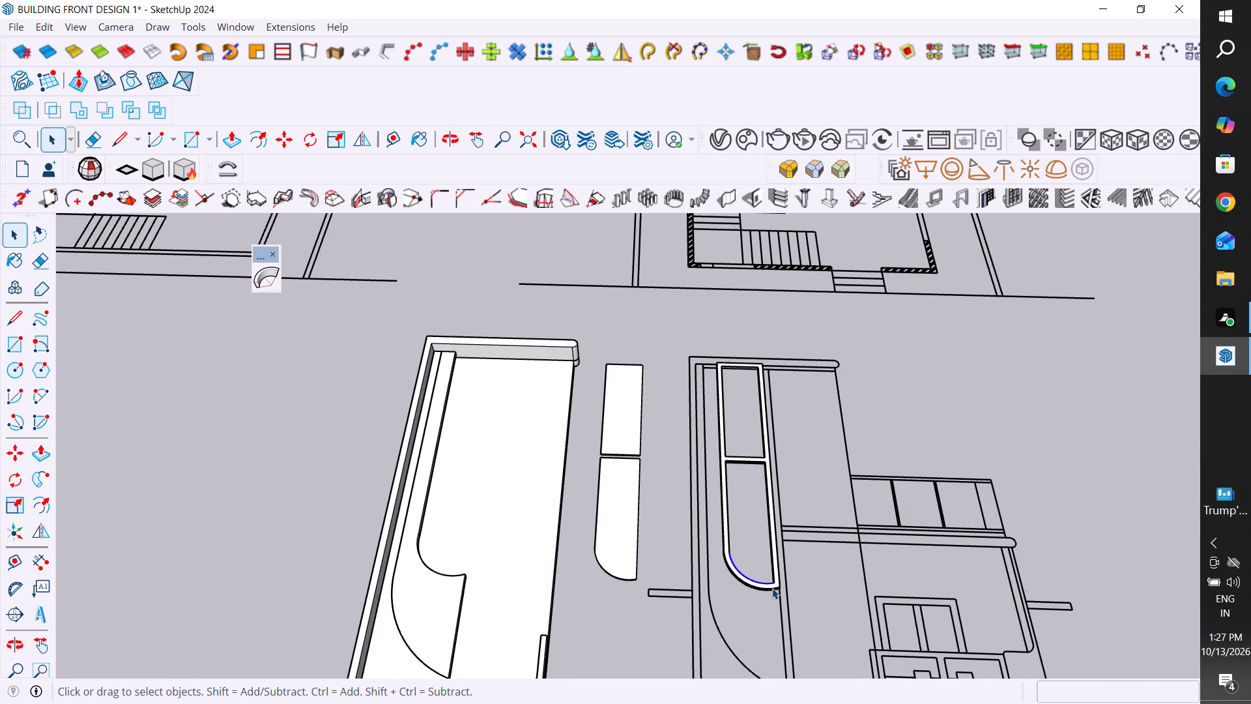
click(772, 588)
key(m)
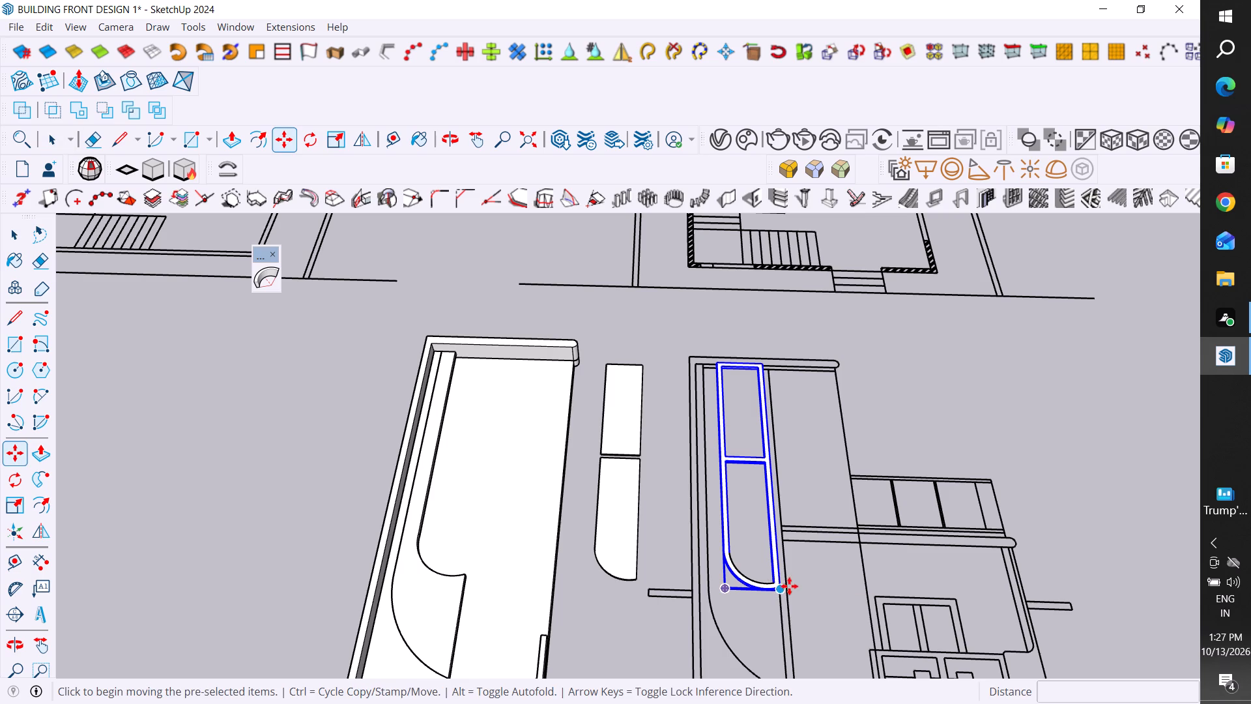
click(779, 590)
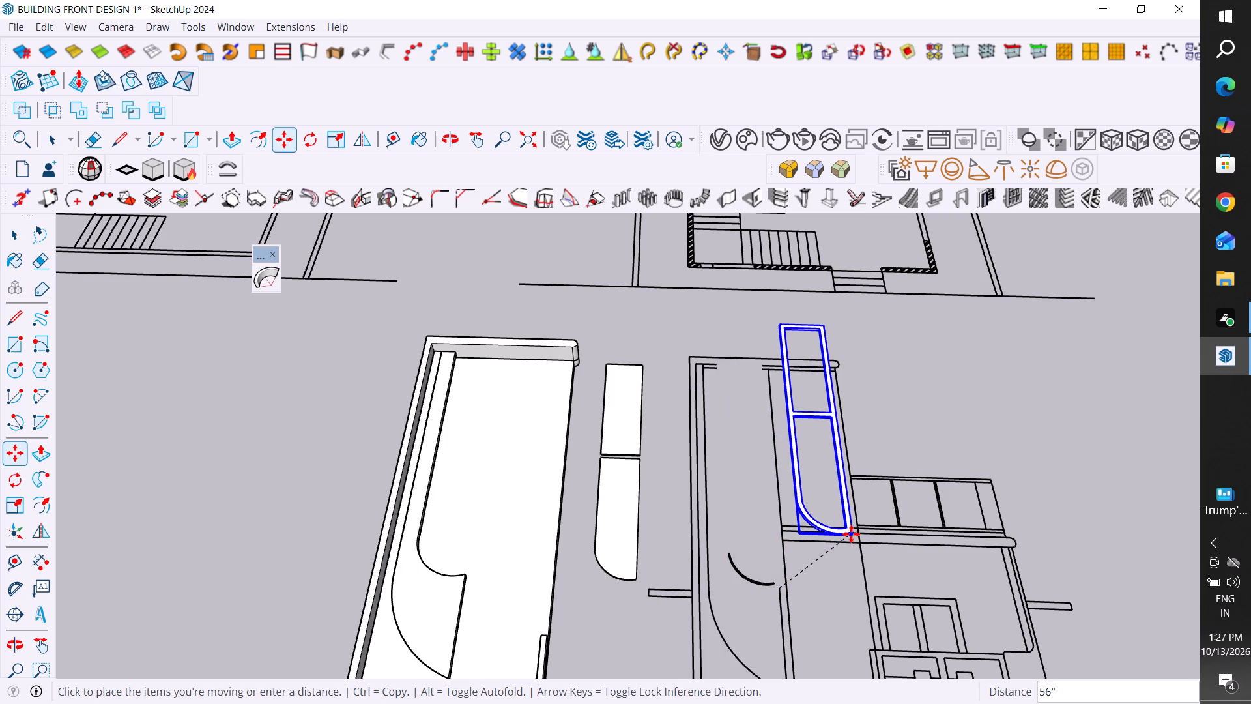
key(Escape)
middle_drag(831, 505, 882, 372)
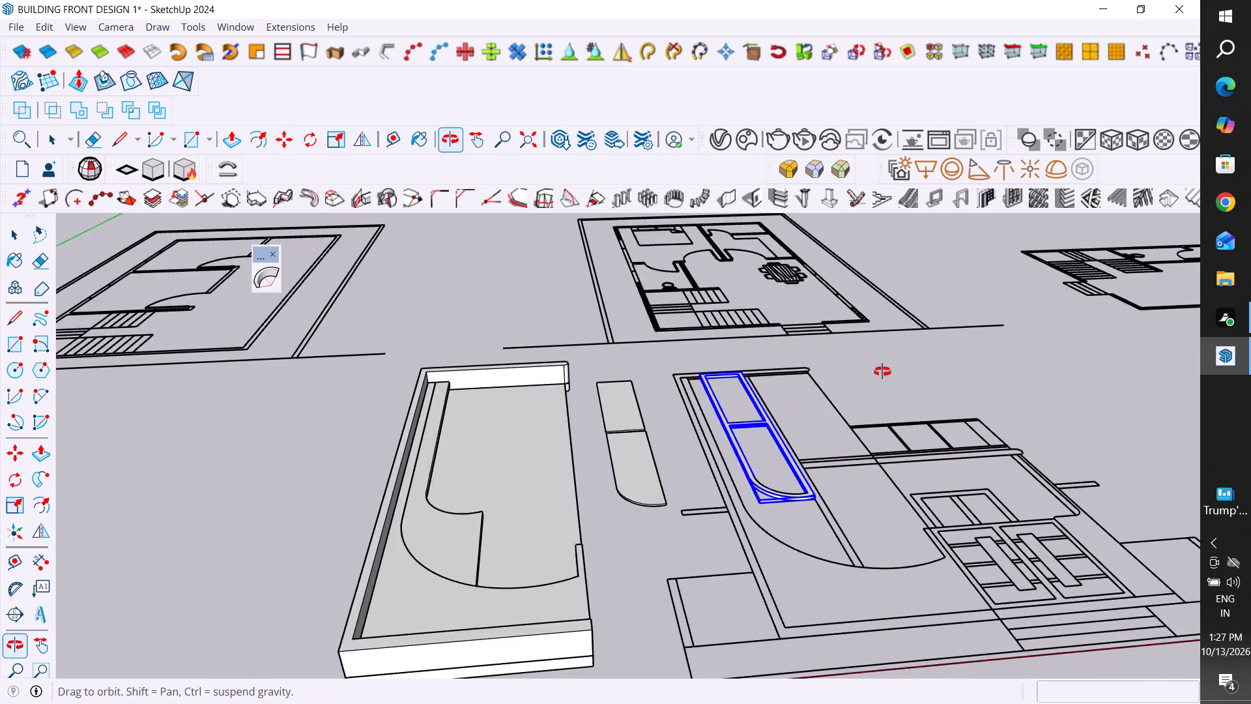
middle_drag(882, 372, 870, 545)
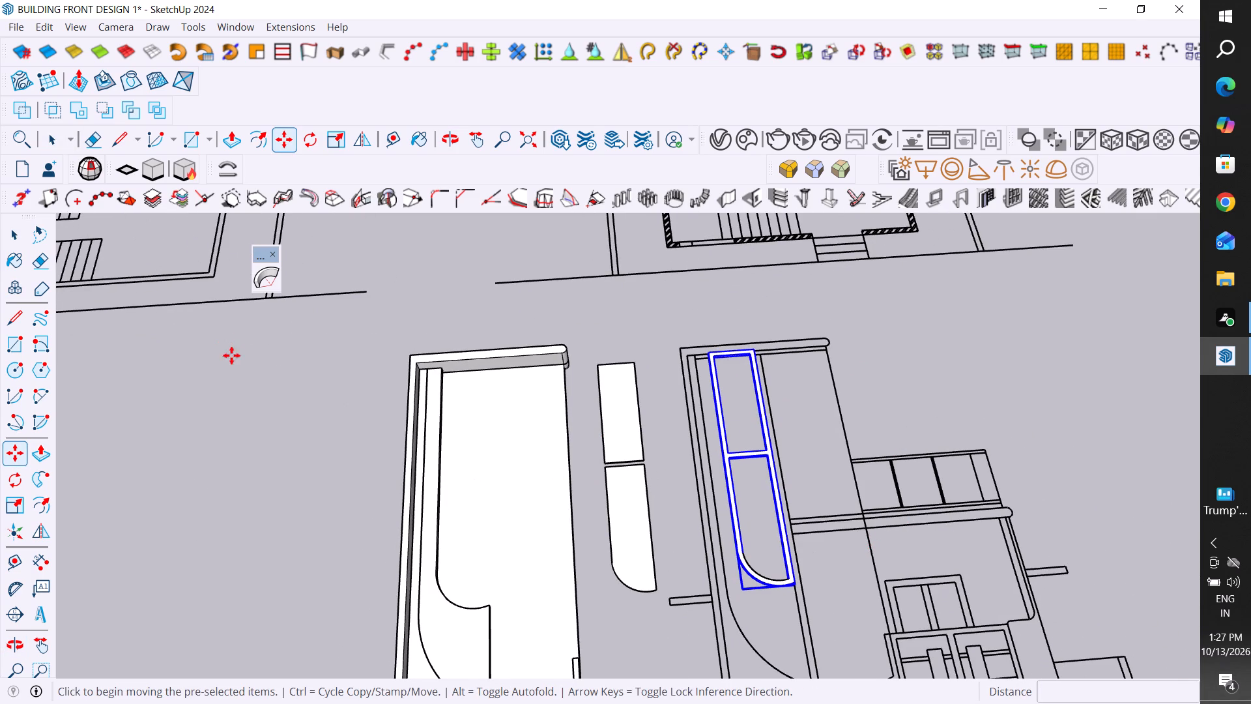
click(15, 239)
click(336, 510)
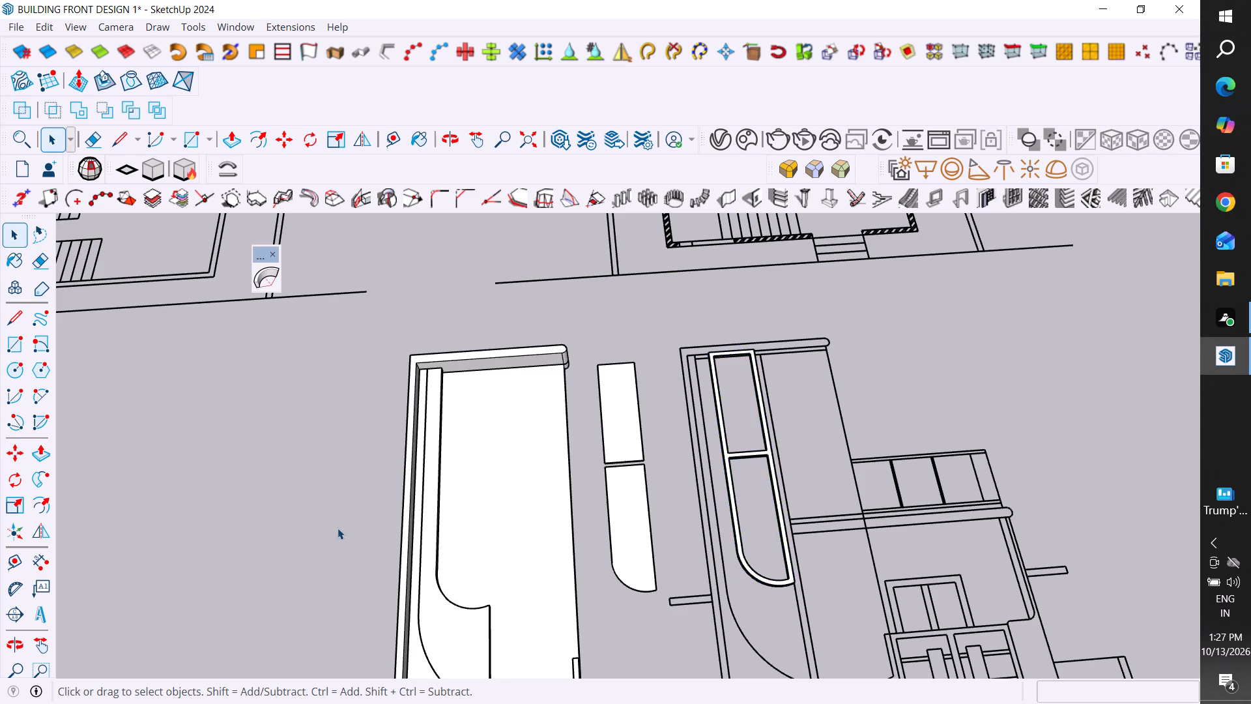
Examine the elevation, the two separate panels and the wall body from around and beneath the drawings.
scroll(338, 528, down, 4)
middle_drag(350, 529, 728, 241)
scroll(724, 242, down, 1)
scroll(364, 611, down, 5)
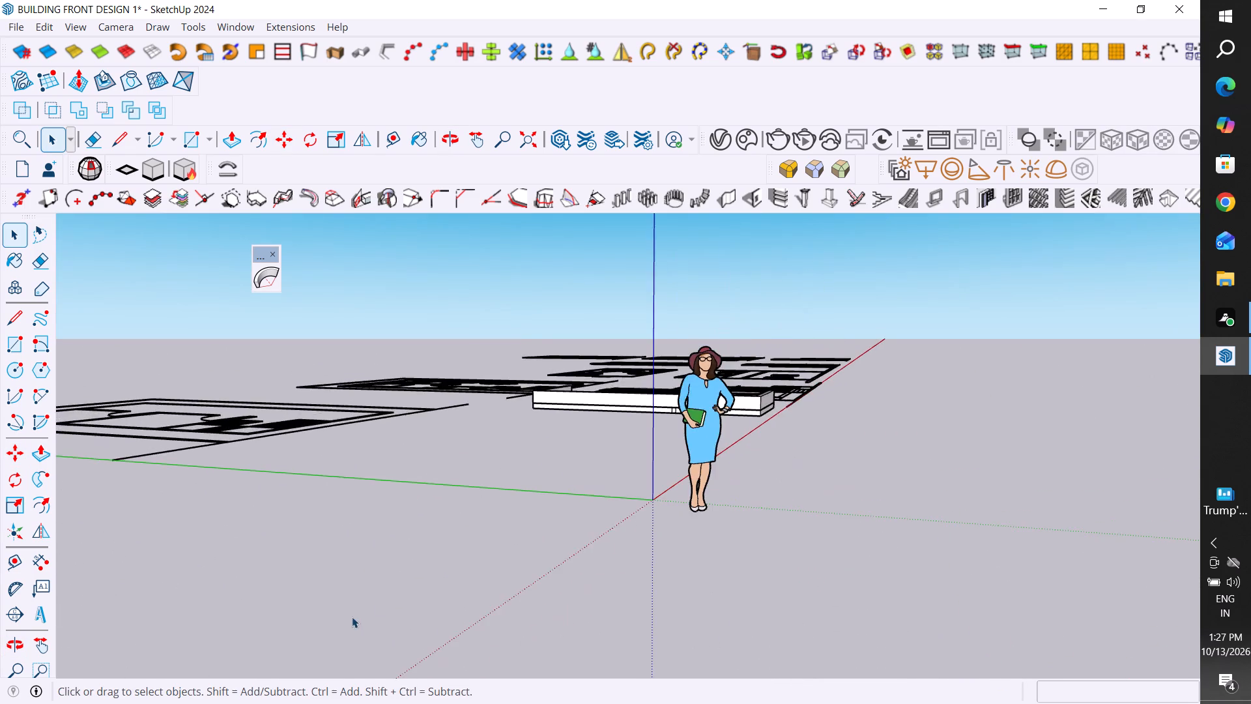
middle_drag(489, 517, 566, 367)
scroll(354, 575, down, 7)
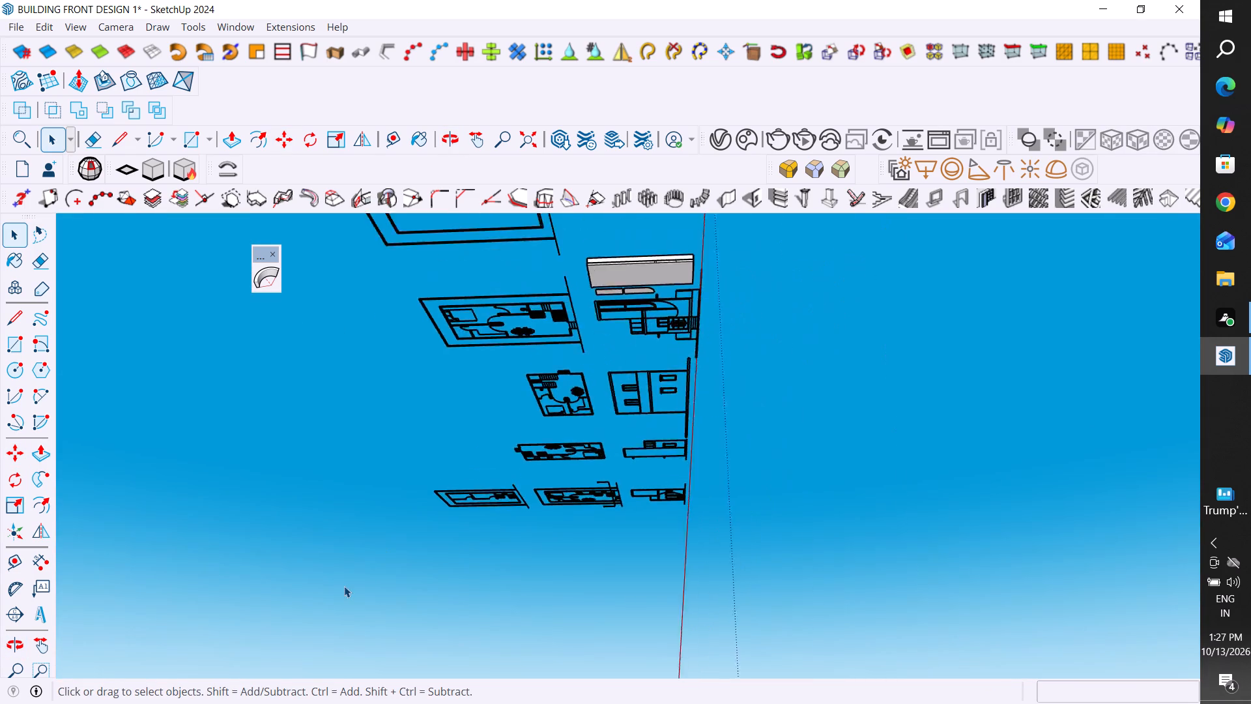
scroll(344, 586, down, 5)
middle_drag(405, 486, 706, 450)
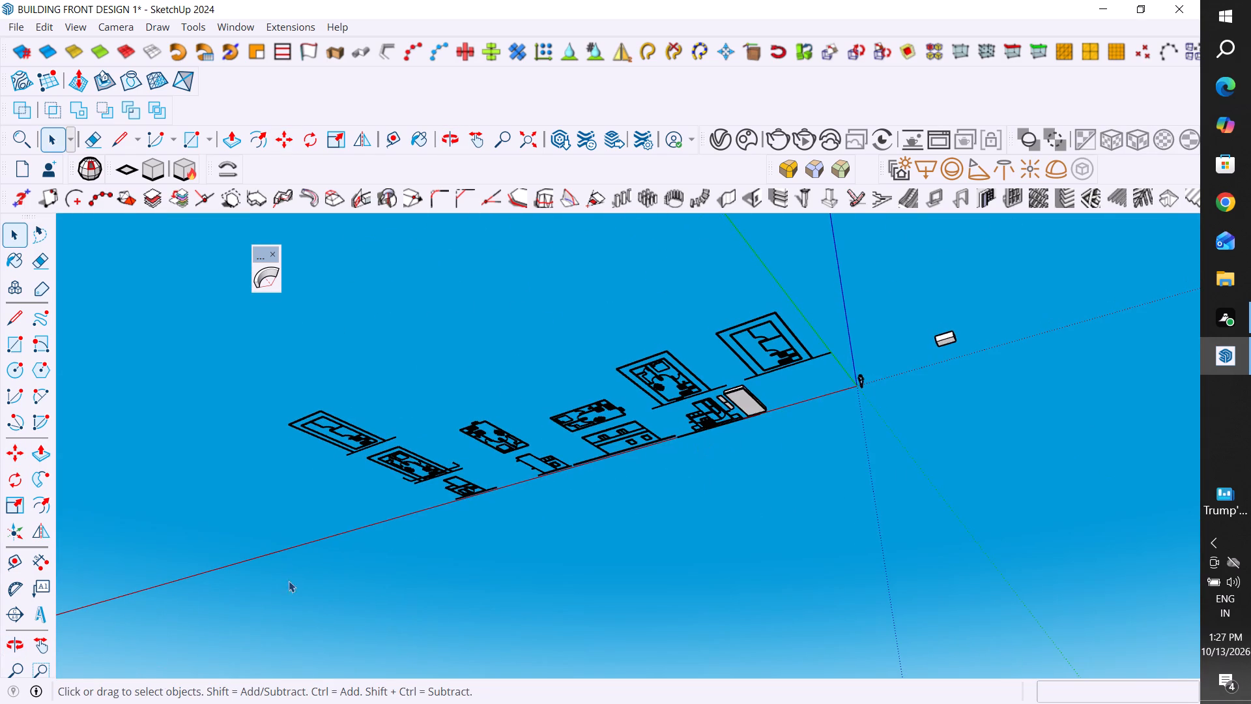
scroll(585, 417, up, 1)
scroll(741, 400, up, 10)
middle_drag(705, 364, 857, 213)
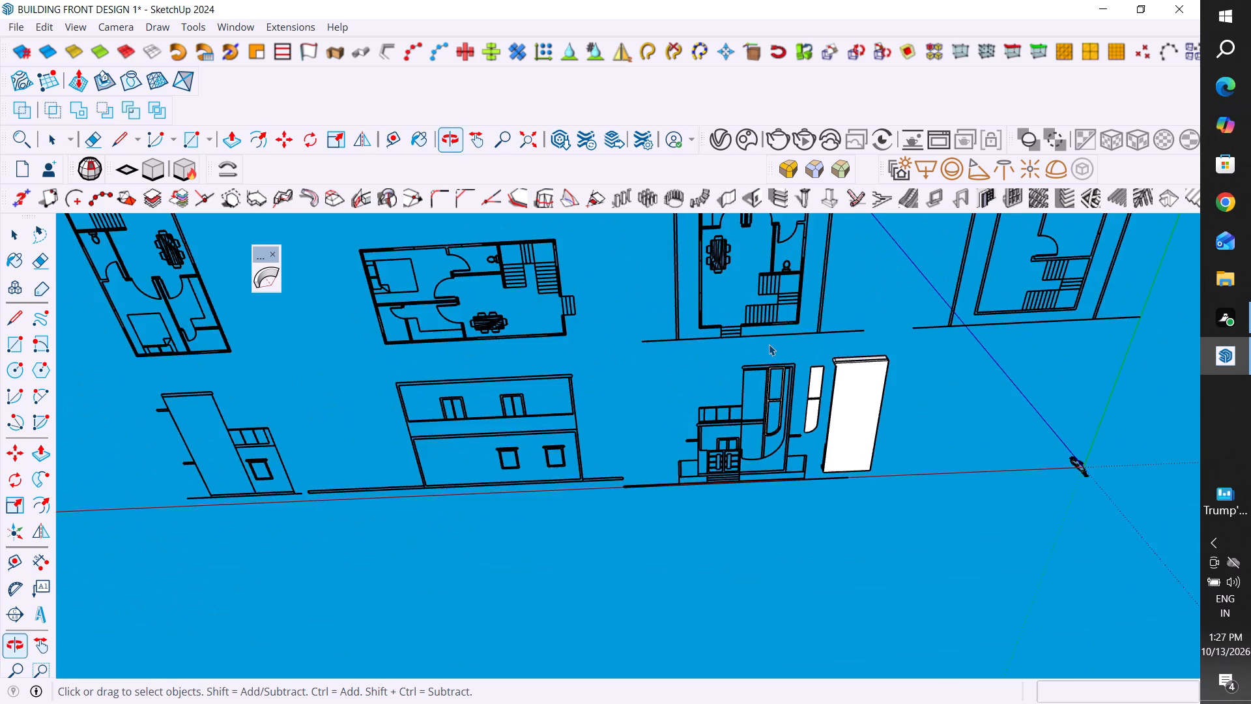
scroll(769, 344, up, 10)
middle_drag(841, 374, 811, 257)
scroll(812, 360, up, 4)
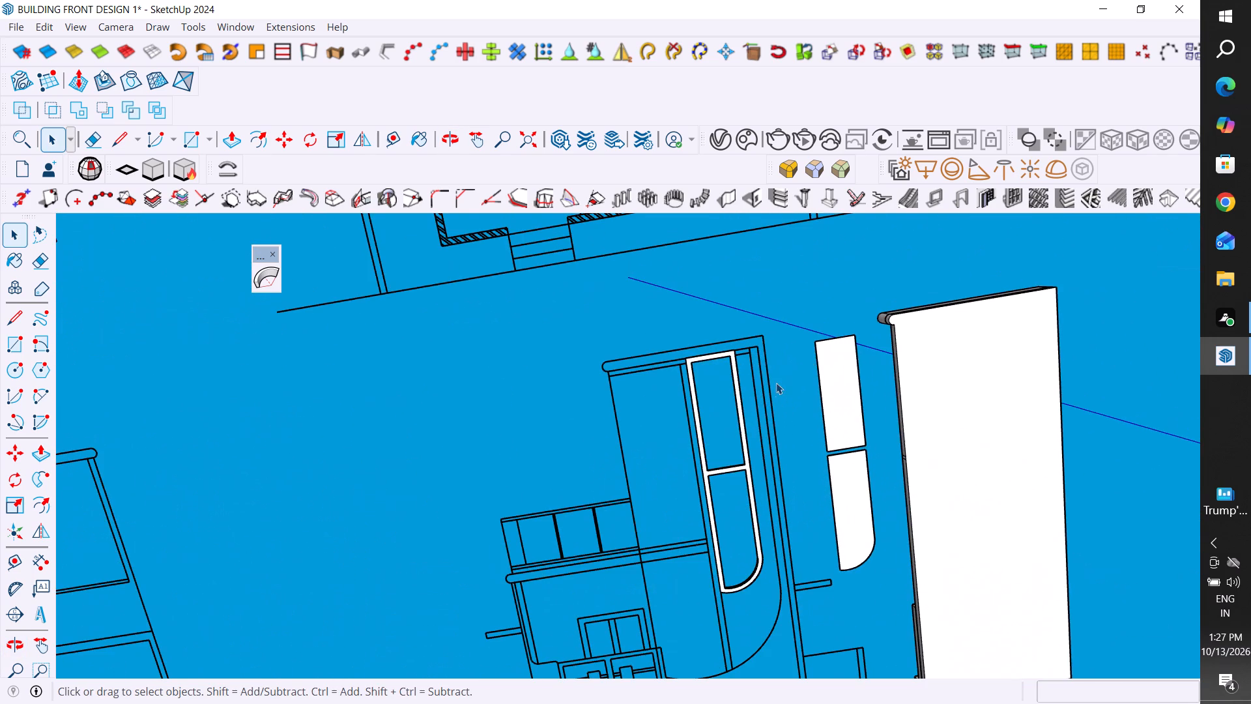
Trace the inner outline of the arched frame's upper opening with lines, about 69 by 24 inches, closing it into a face.
click(776, 383)
scroll(742, 432, up, 3)
scroll(708, 293, up, 9)
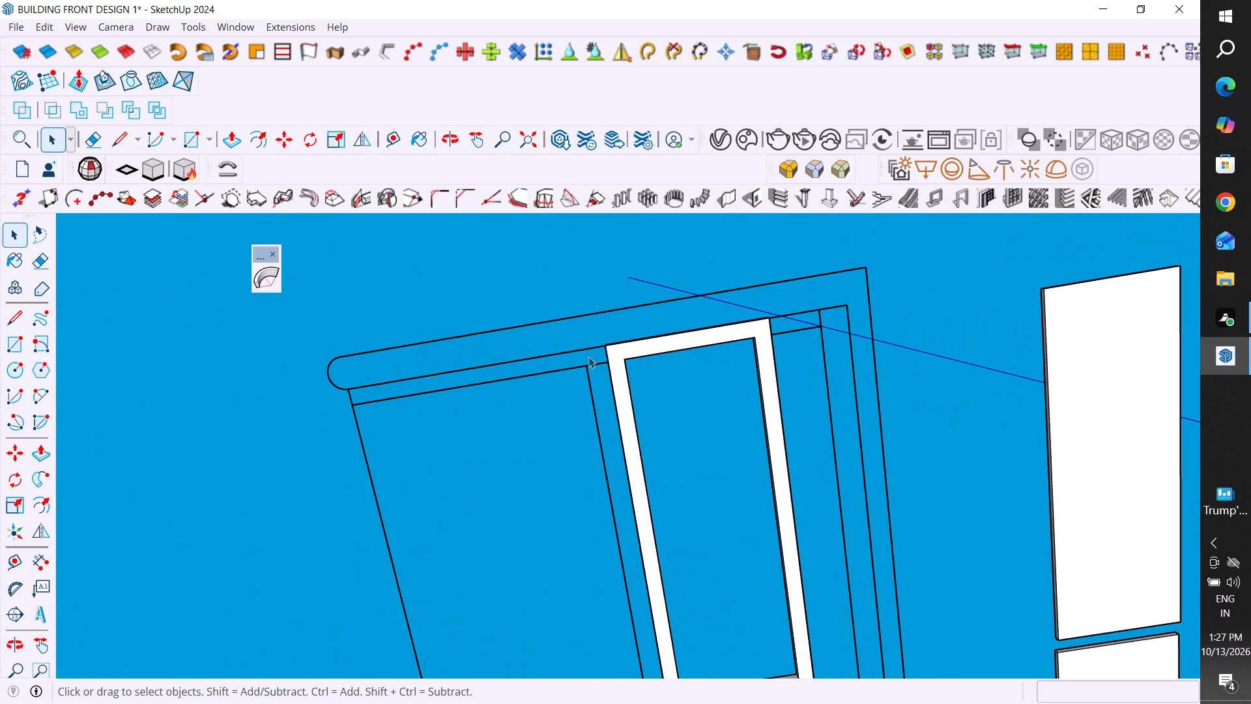
click(12, 321)
scroll(650, 409, up, 2)
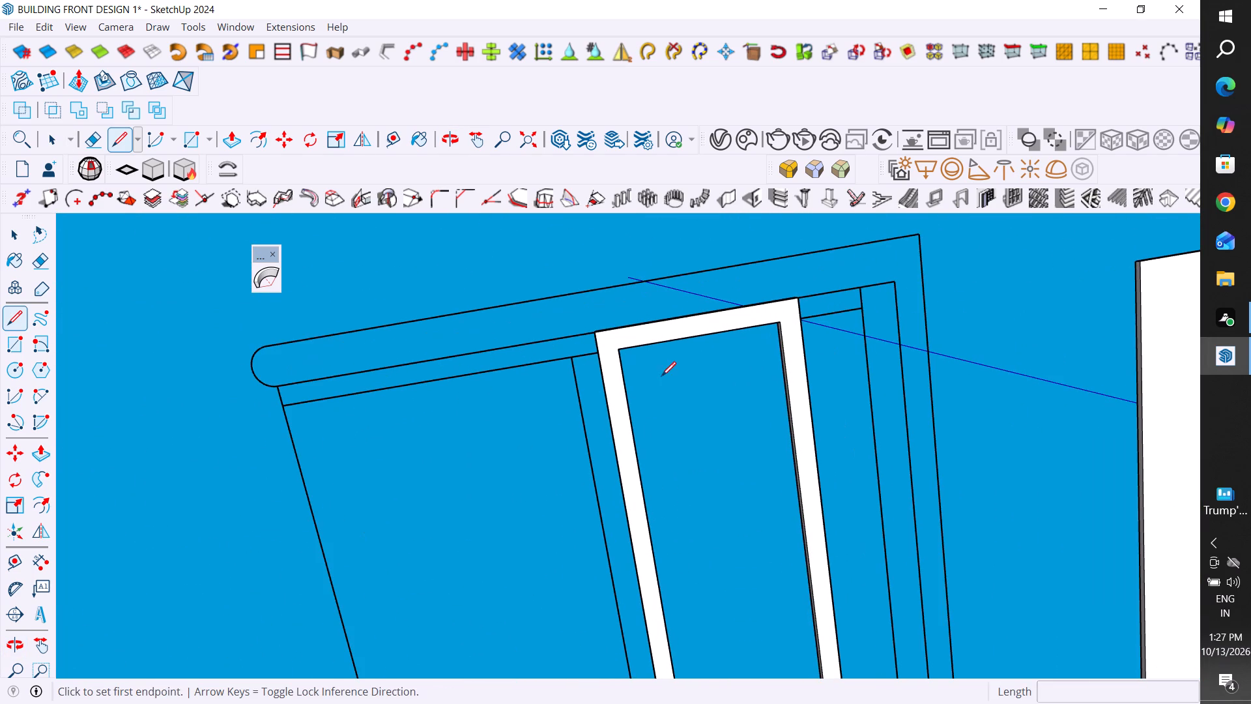
scroll(653, 366, down, 14)
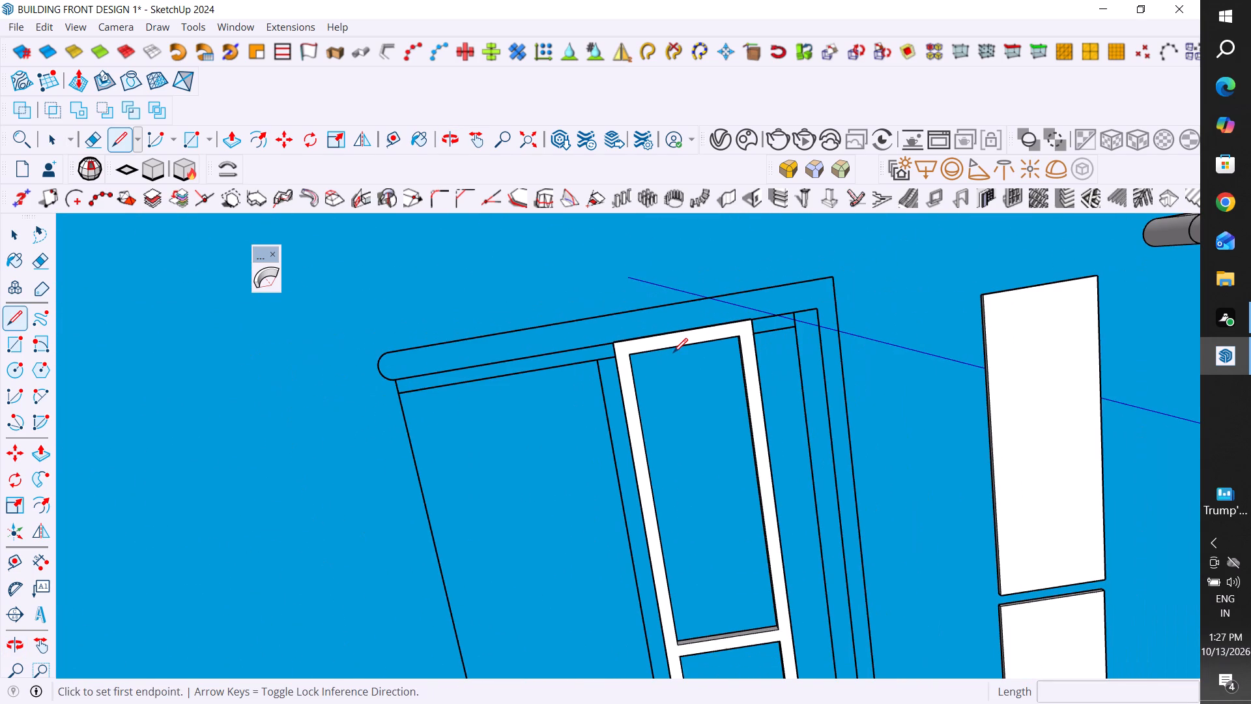
scroll(673, 353, down, 3)
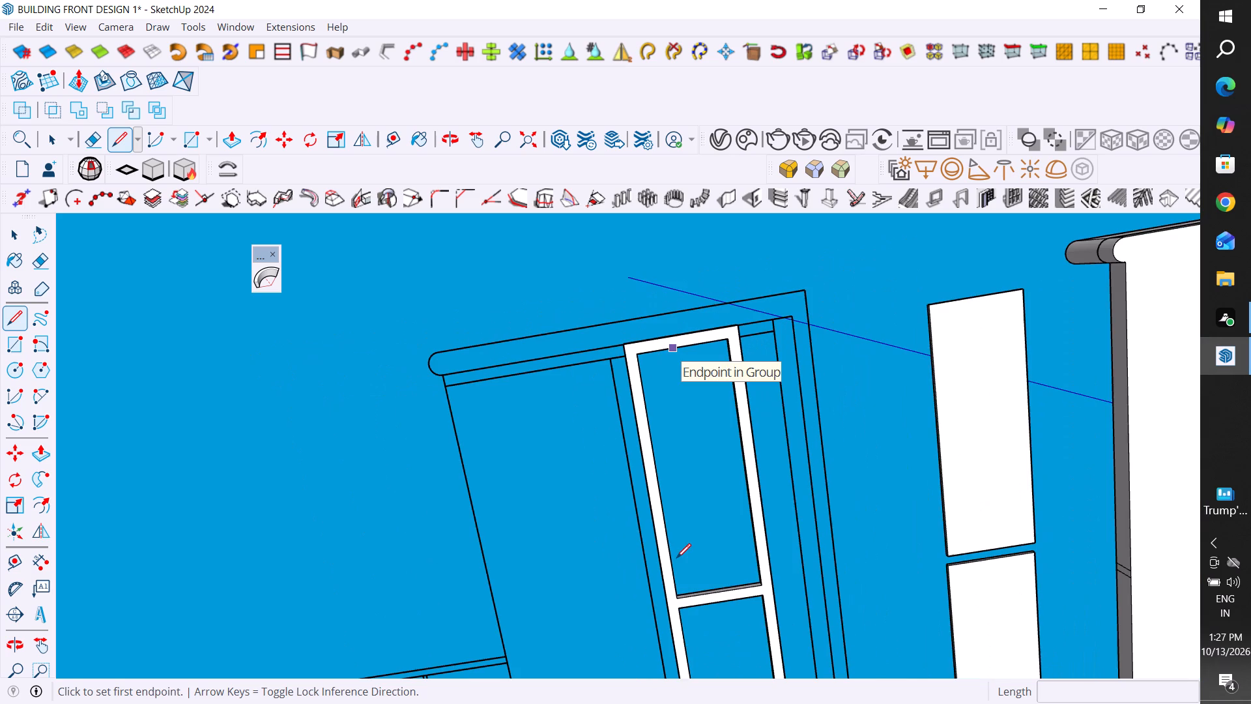
click(676, 558)
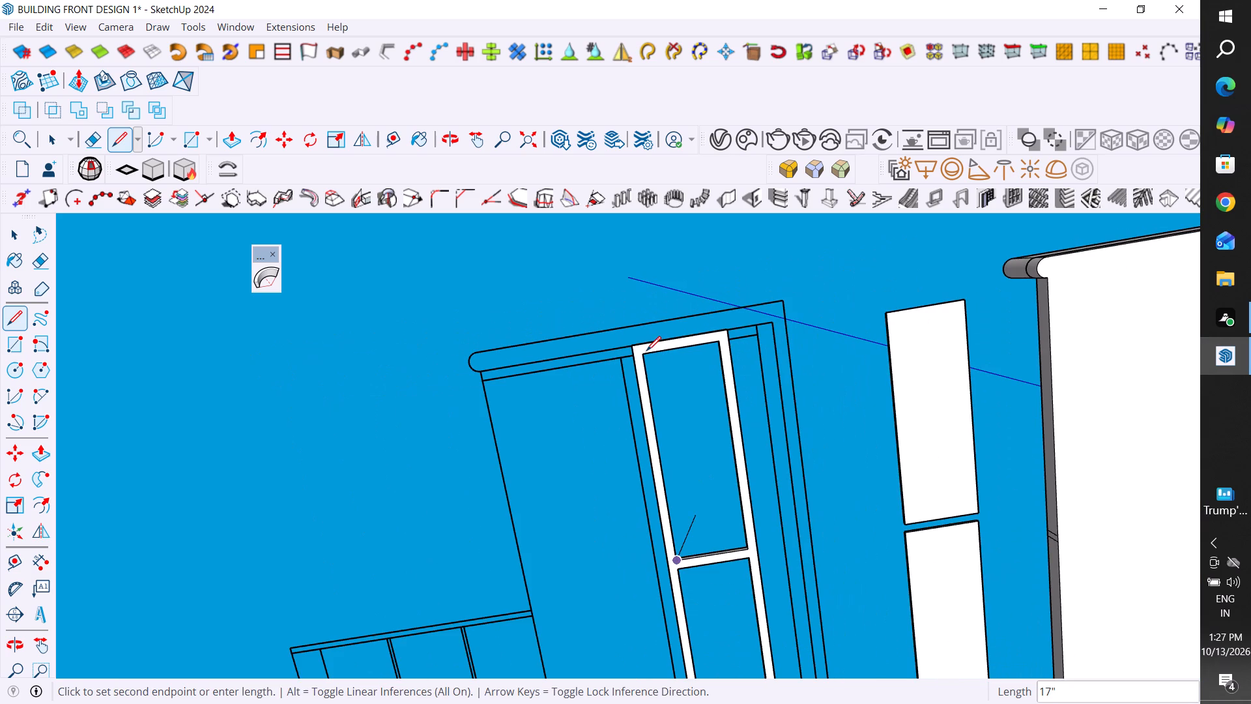
click(646, 351)
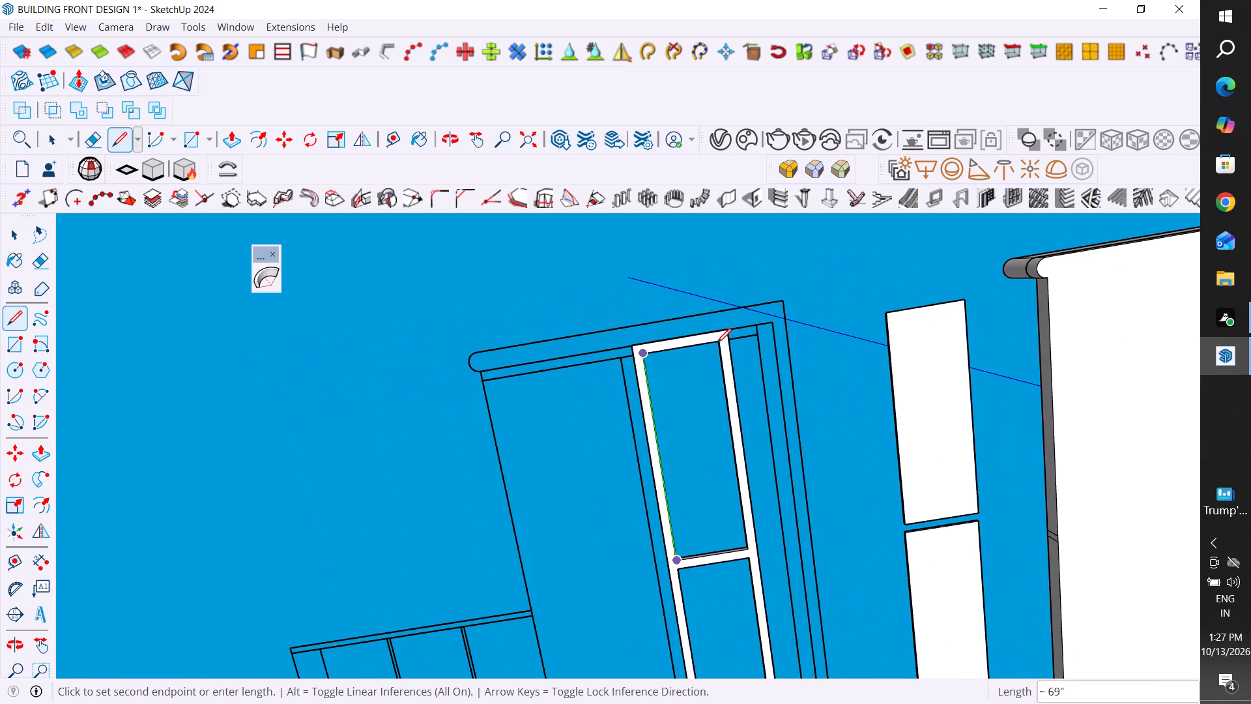
click(717, 343)
click(751, 550)
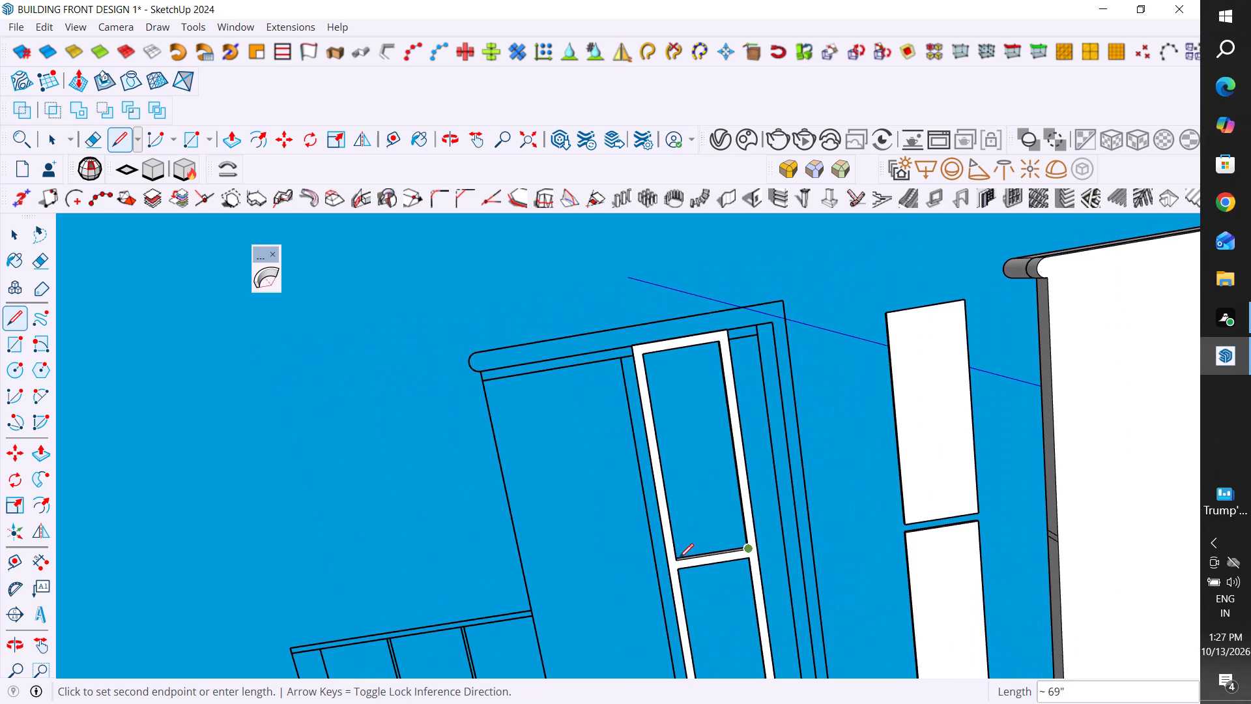
click(679, 558)
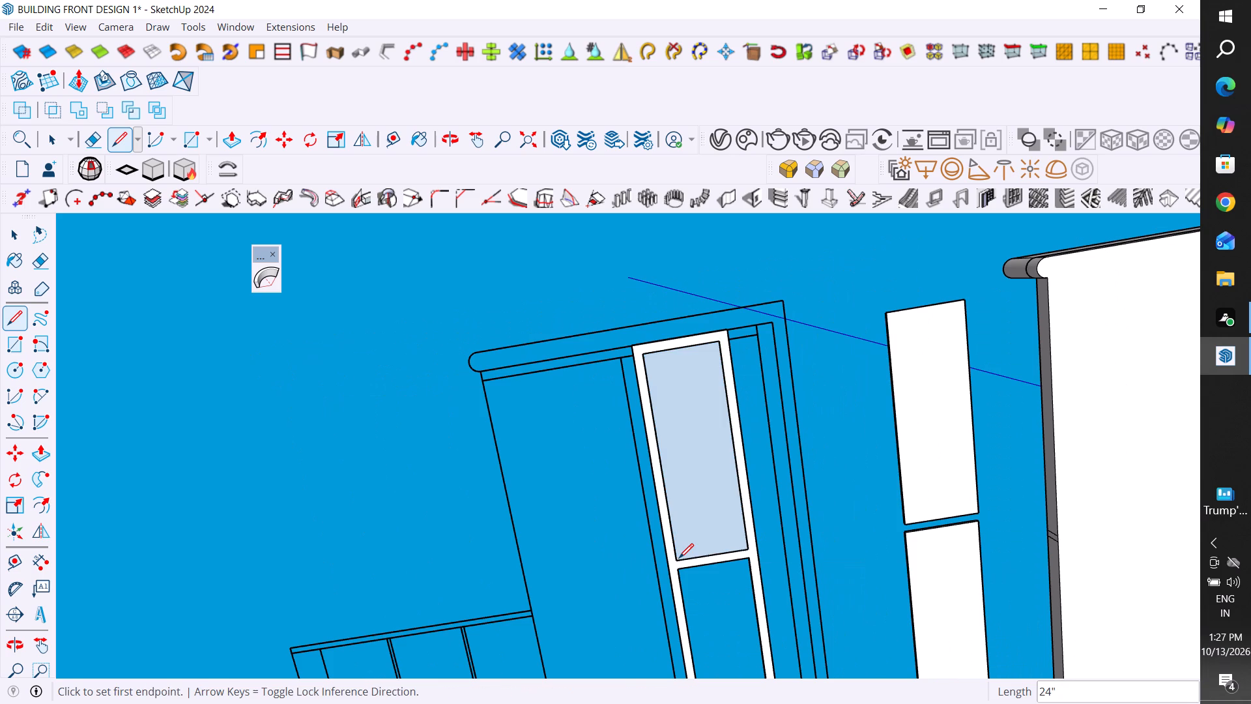
Delete the face filling the arched frame's upper opening.
click(12, 236)
click(703, 429)
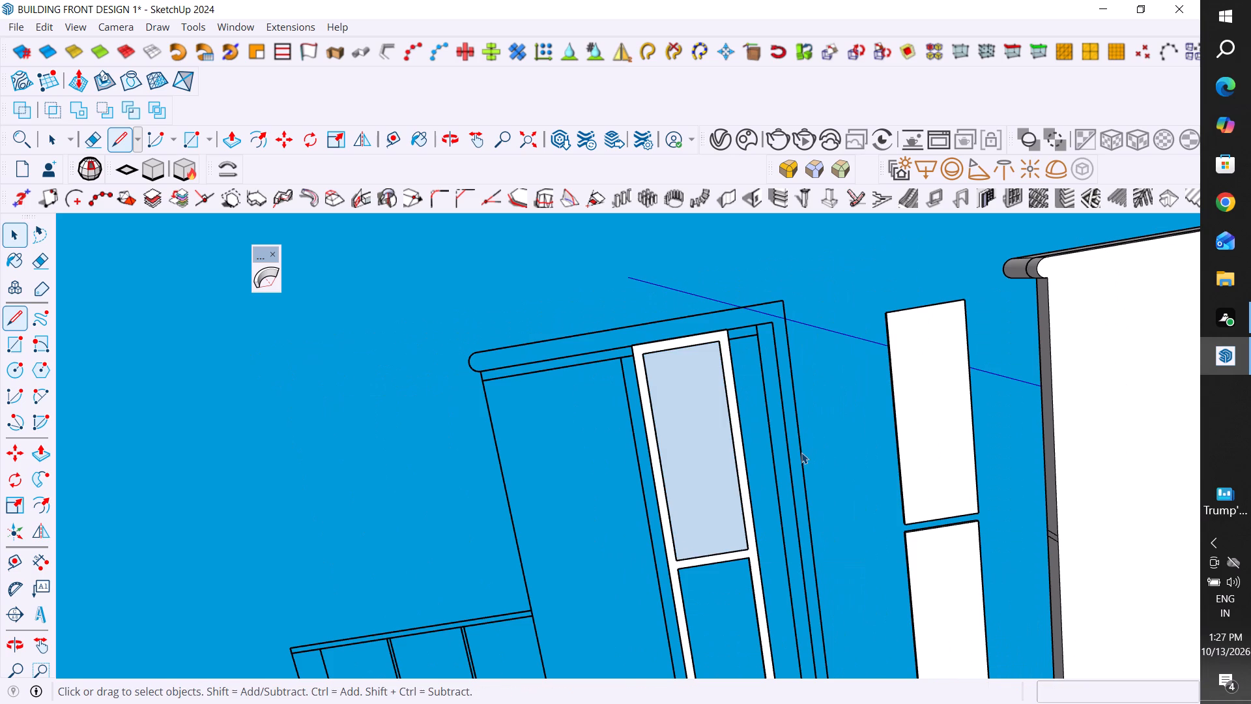
key(Delete)
Trace the arched frame's lower opening with lines along its crossbar edge and its shorter straight side, about 60 inches long.
scroll(703, 429, down, 13)
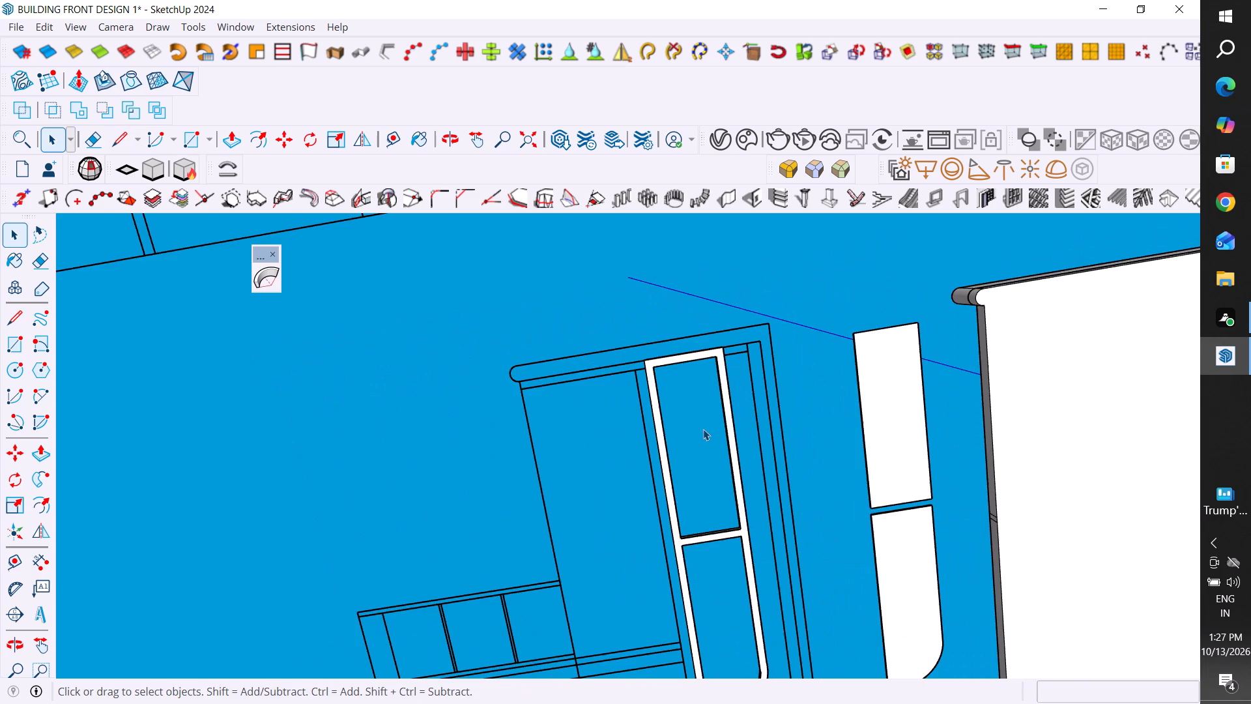
scroll(739, 675, up, 5)
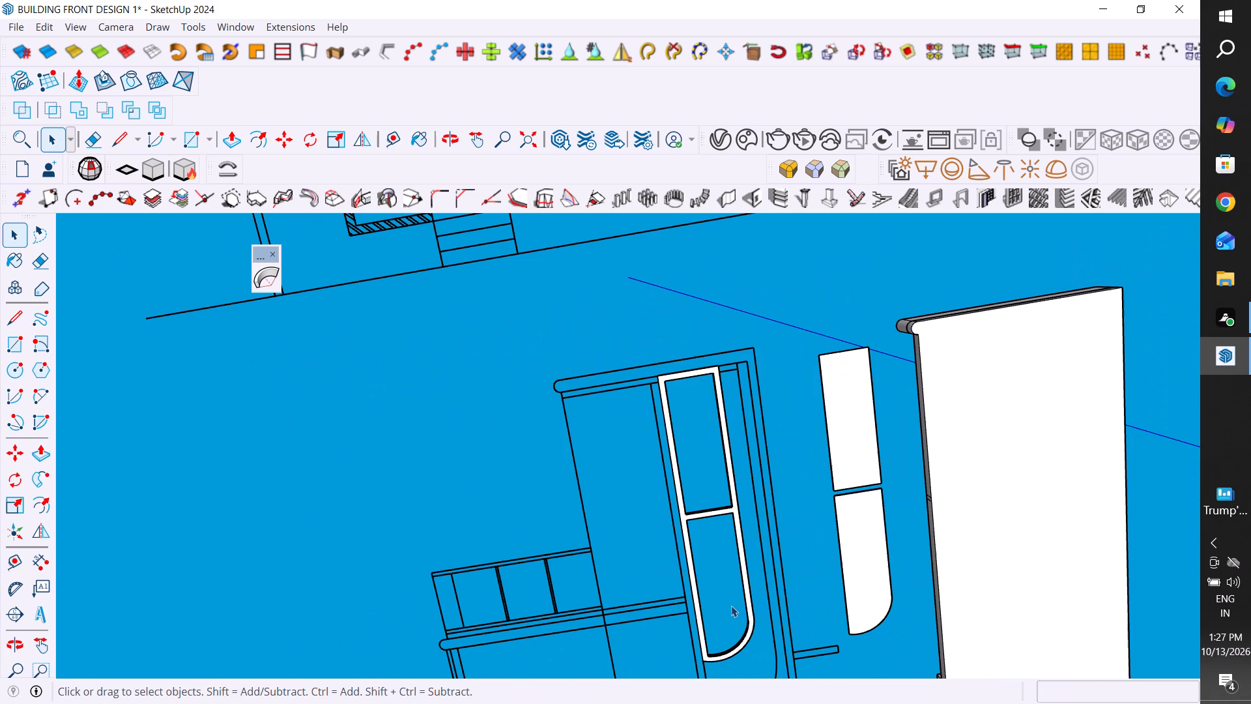
scroll(731, 606, up, 3)
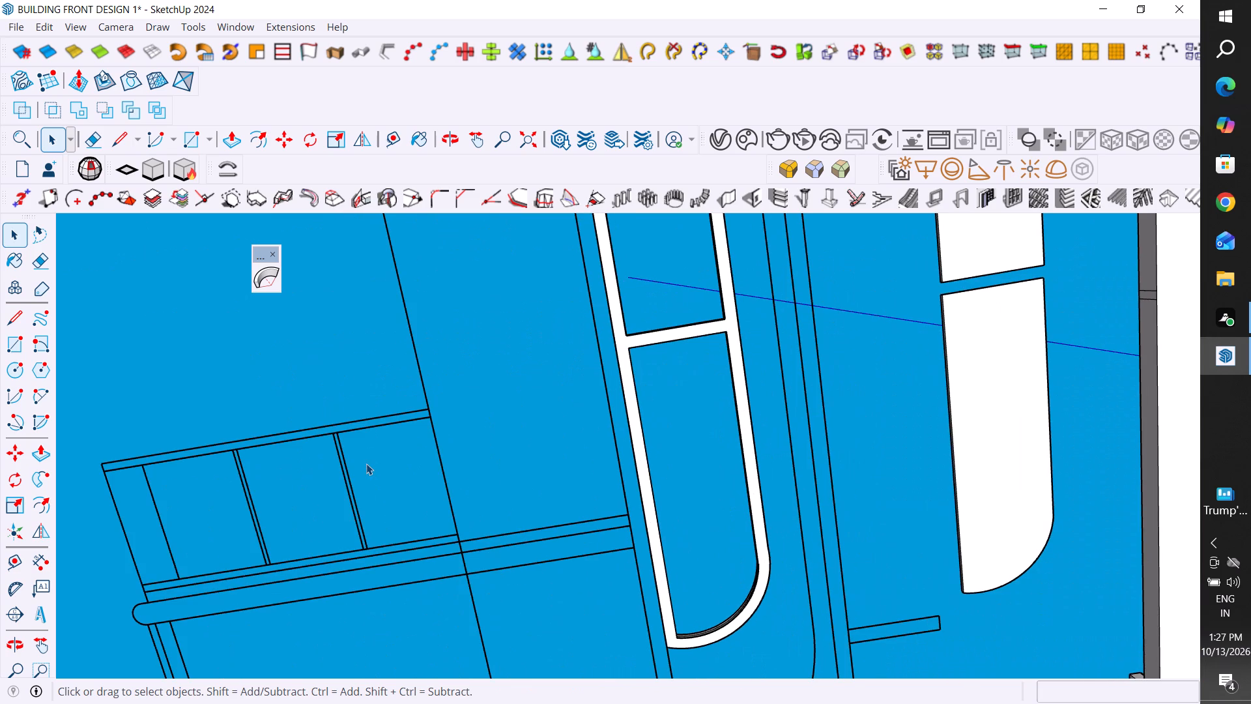
click(18, 313)
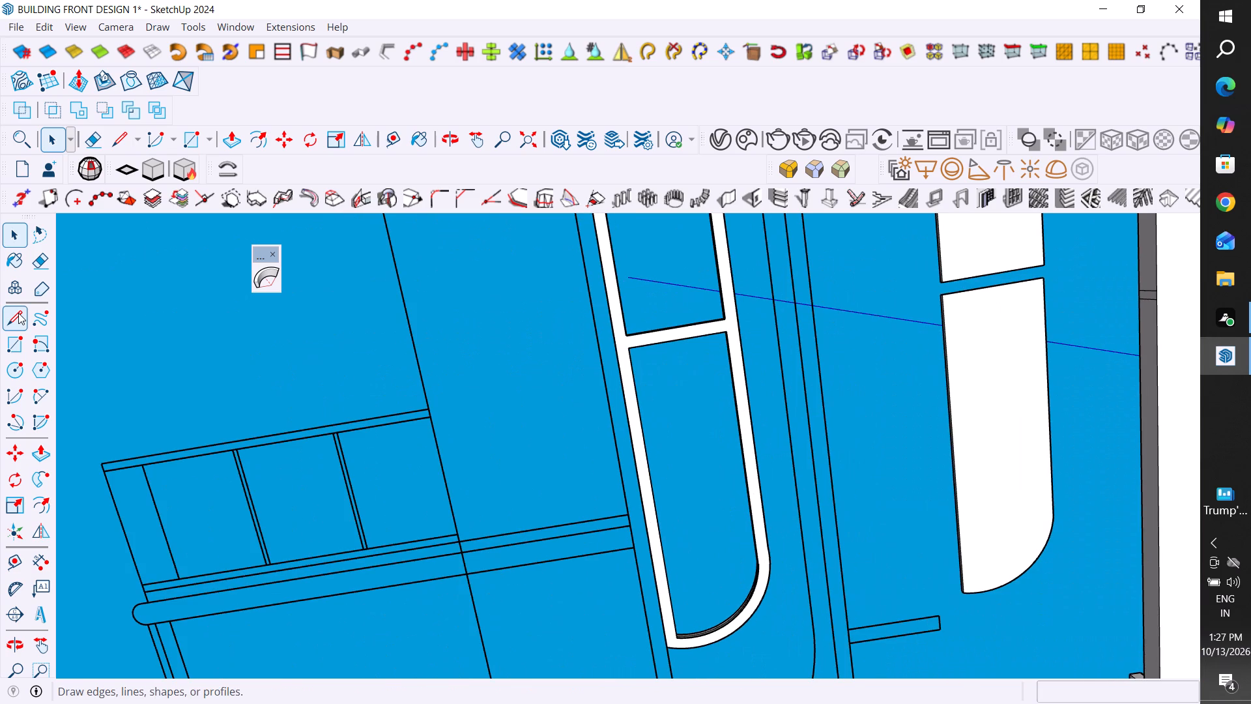
click(627, 350)
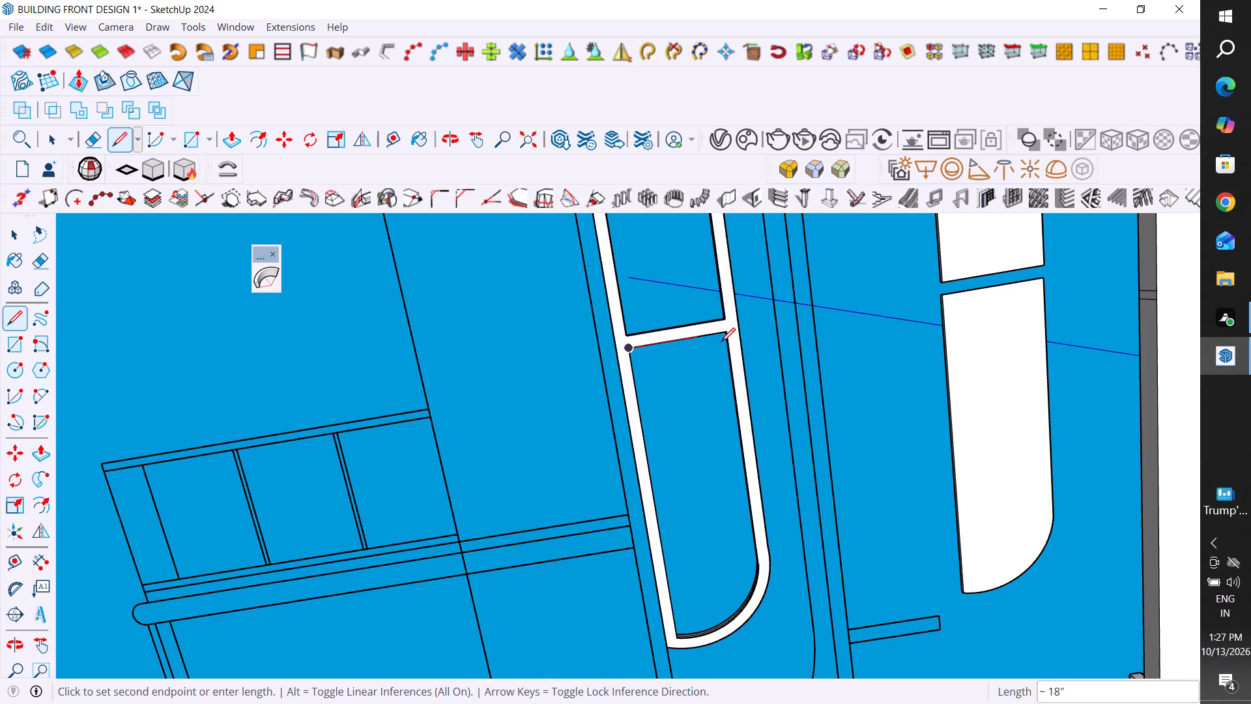
click(731, 332)
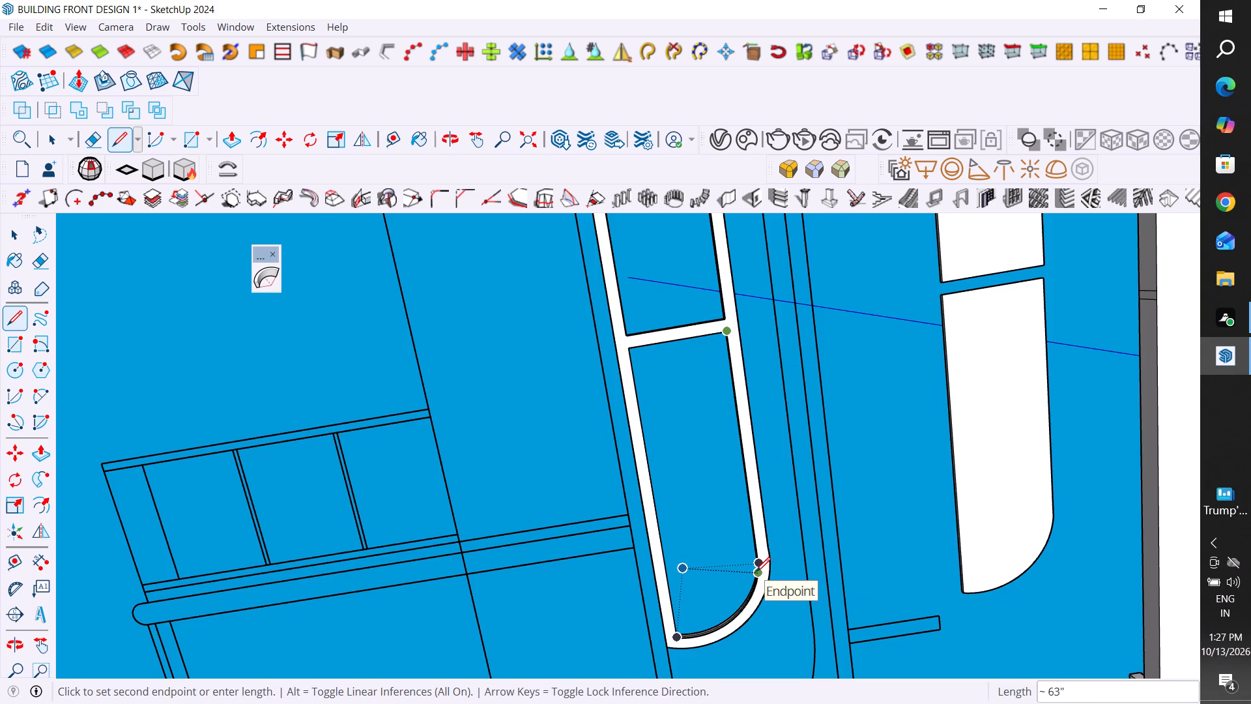
scroll(758, 571, up, 15)
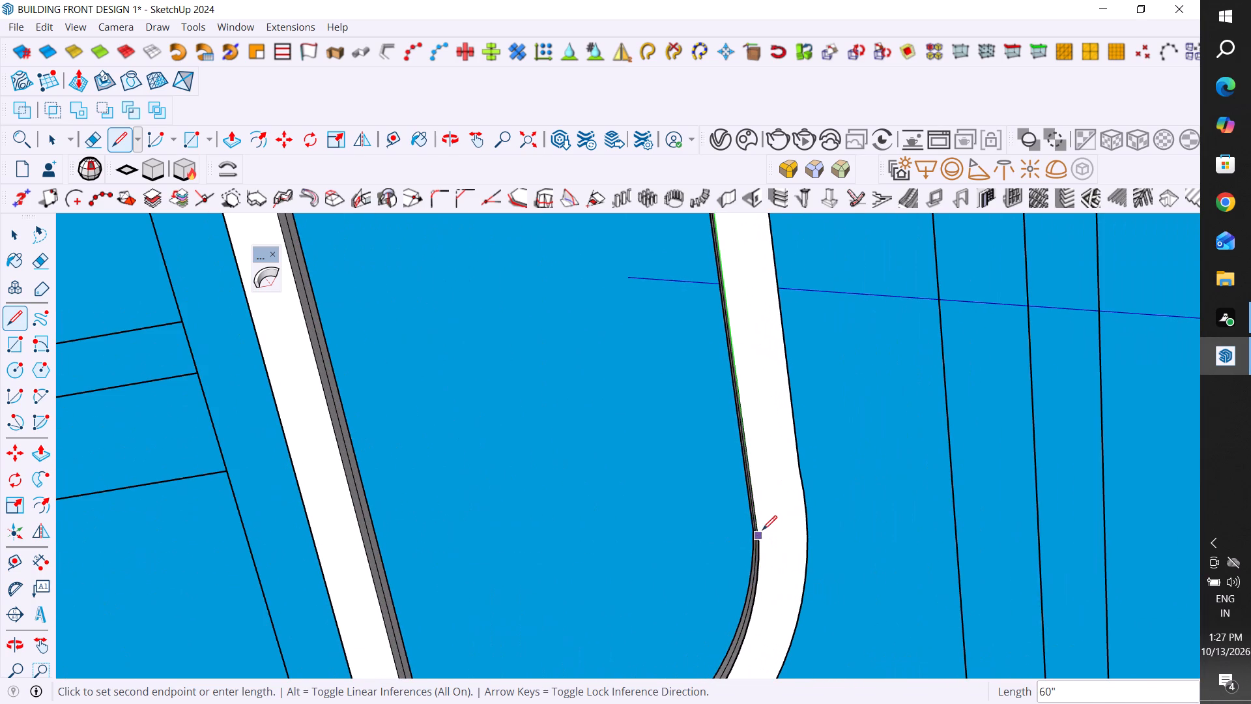
click(760, 540)
scroll(814, 551, down, 11)
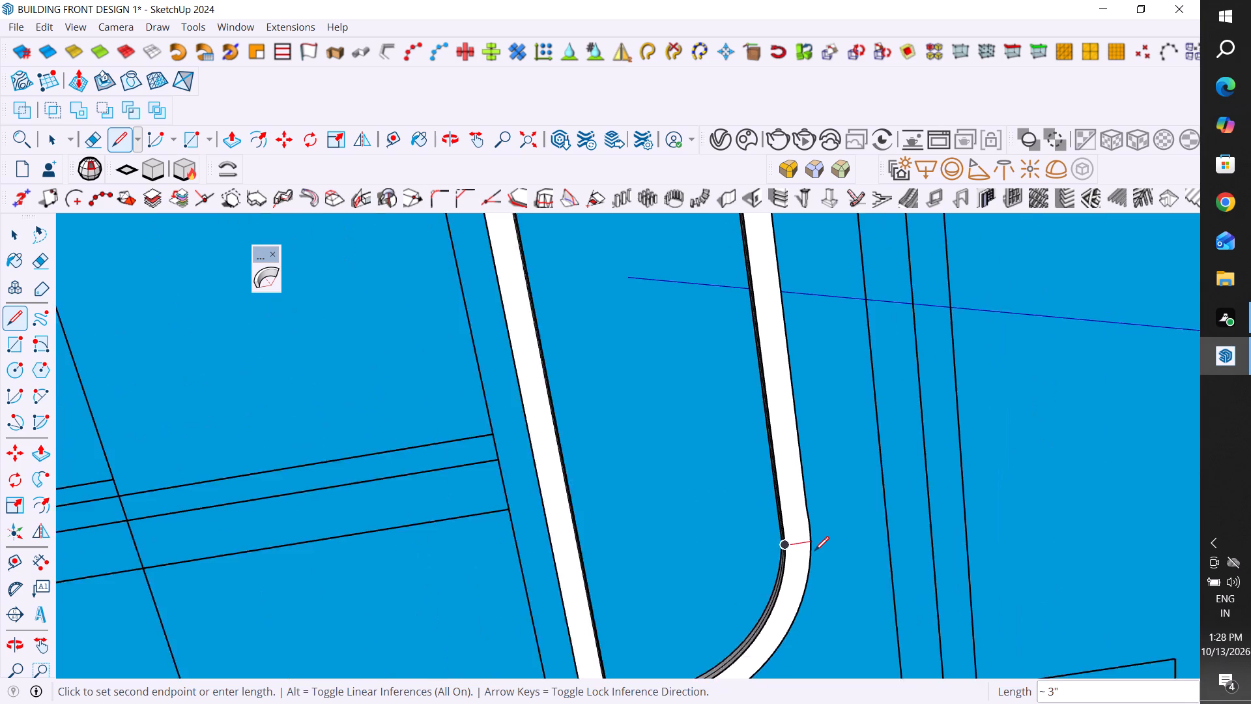
scroll(814, 551, down, 1)
key(Escape)
scroll(779, 493, down, 12)
key(Escape)
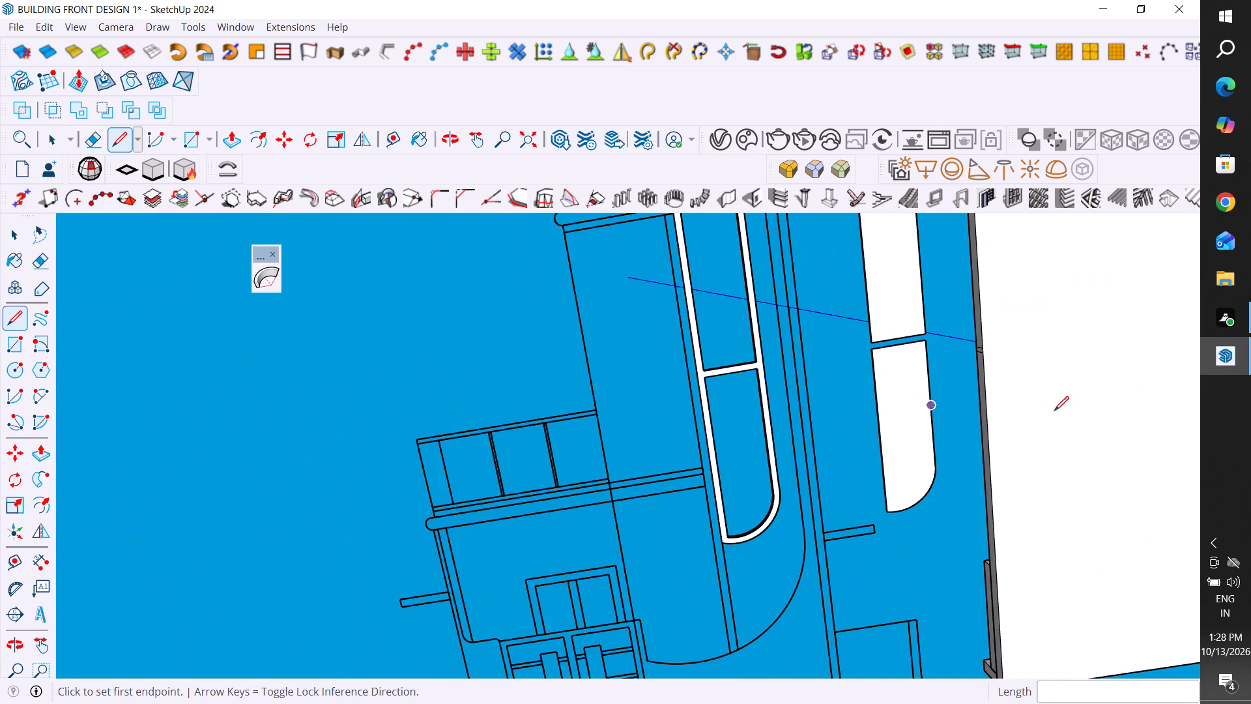
Draw the lower opening's longer side line, about 77 inches, from the arc's end to the crossbar, closing the opening into a face.
click(14, 317)
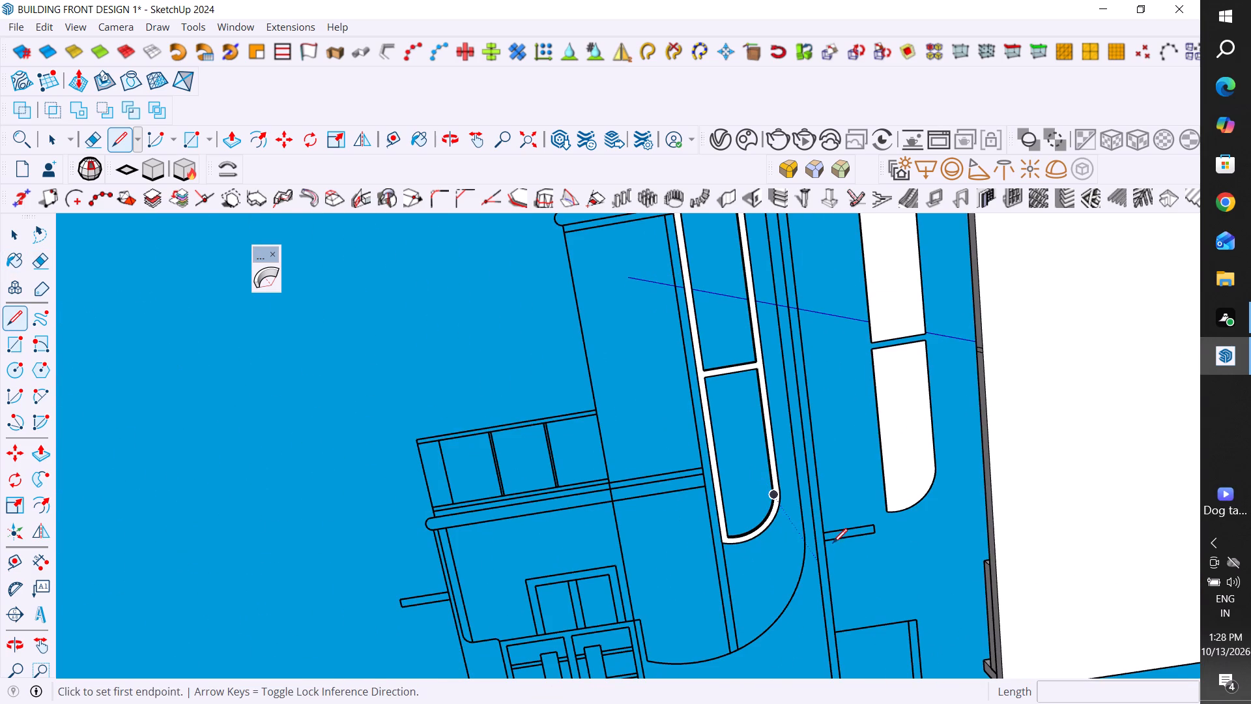
scroll(724, 527, up, 5)
click(728, 538)
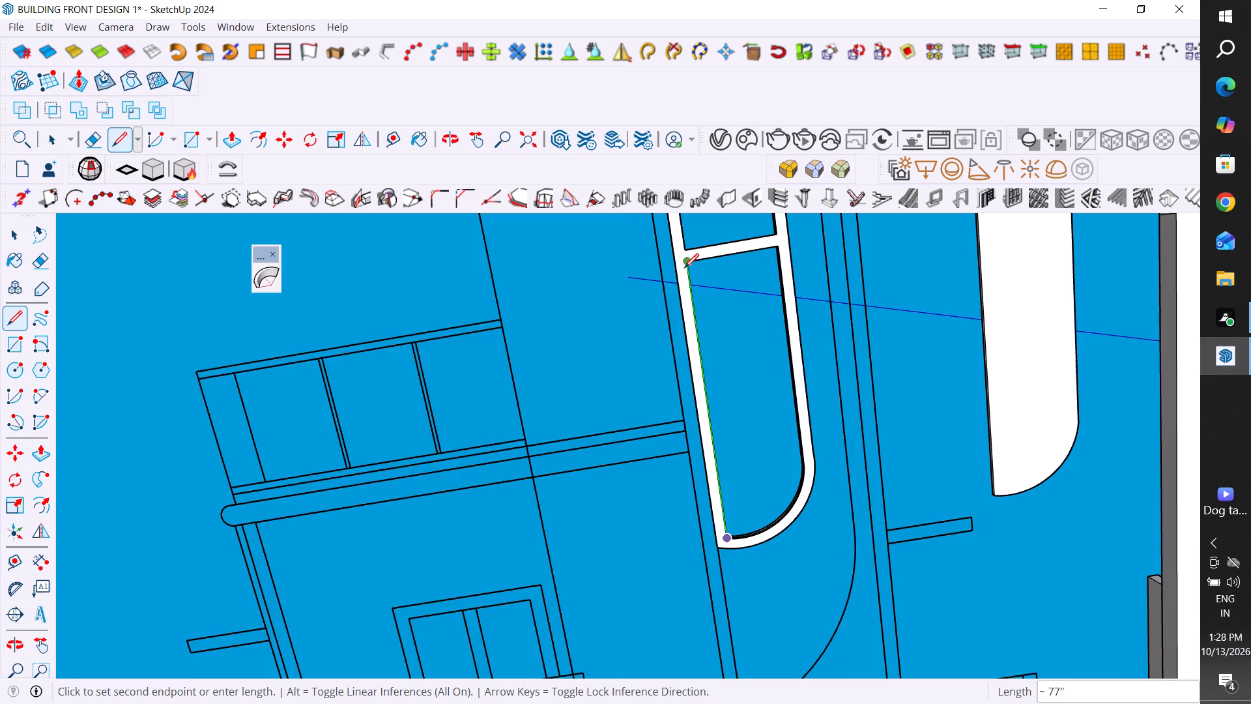
scroll(675, 250, up, 11)
click(712, 287)
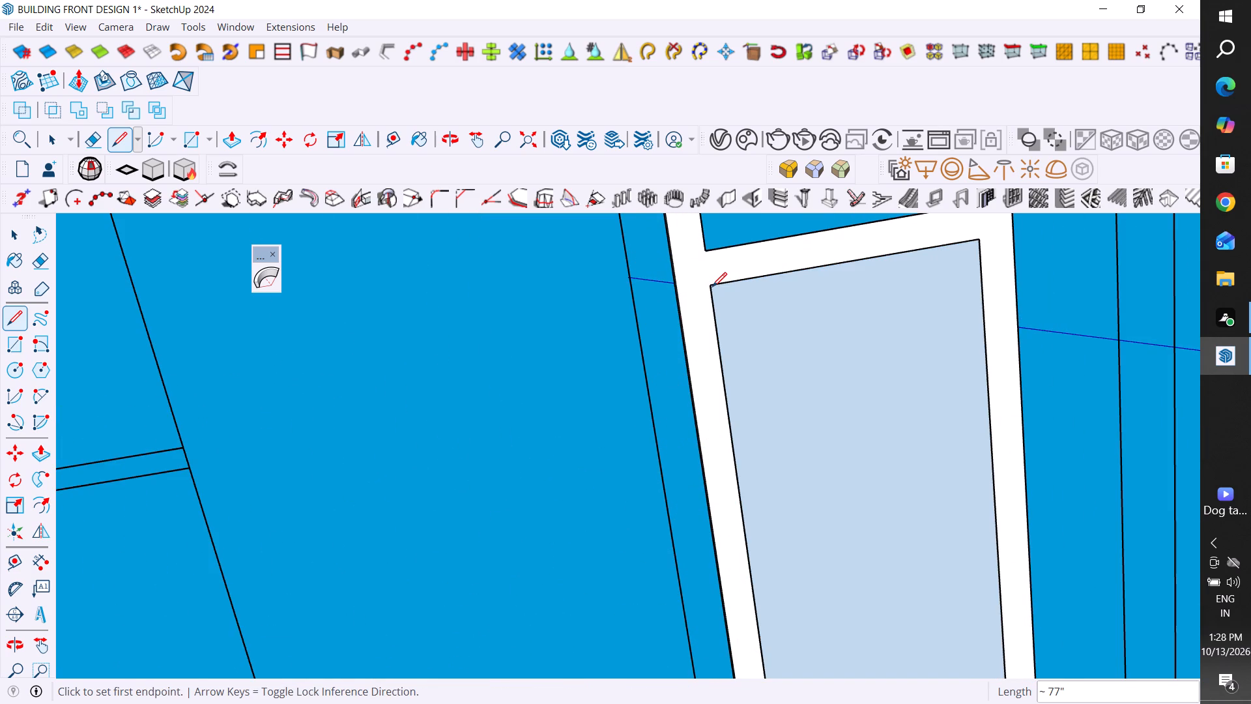
click(12, 233)
Move the arched window frame off the elevation into the empty area beside it, about 226 inches away.
scroll(581, 463, down, 6)
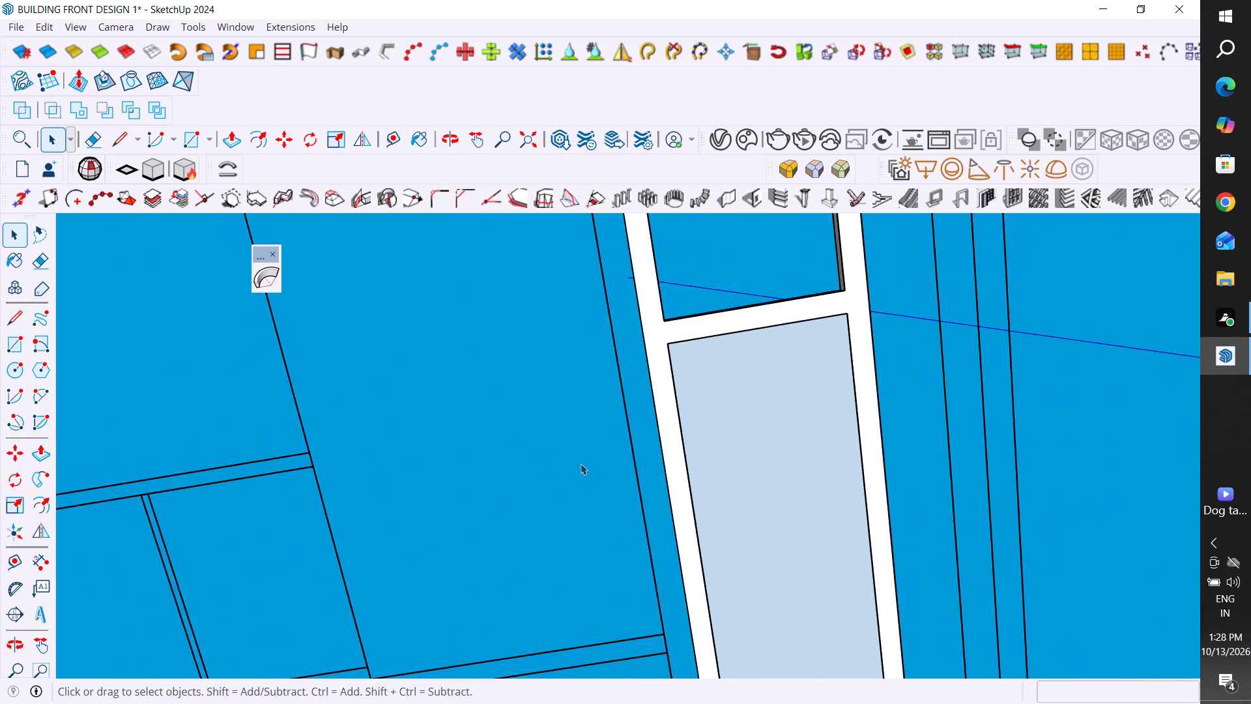
scroll(581, 463, down, 8)
middle_drag(708, 362, 706, 646)
middle_drag(737, 335, 723, 624)
scroll(735, 368, down, 1)
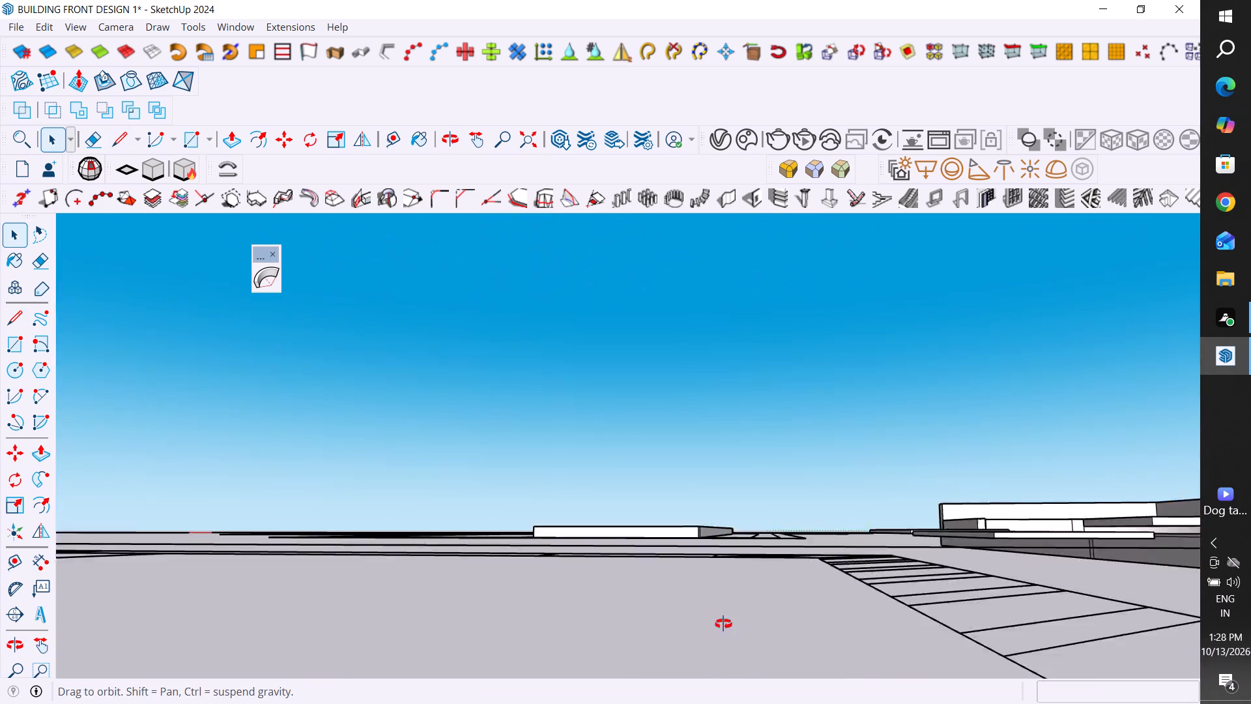
middle_drag(723, 624, 726, 690)
scroll(805, 369, down, 5)
scroll(724, 555, up, 7)
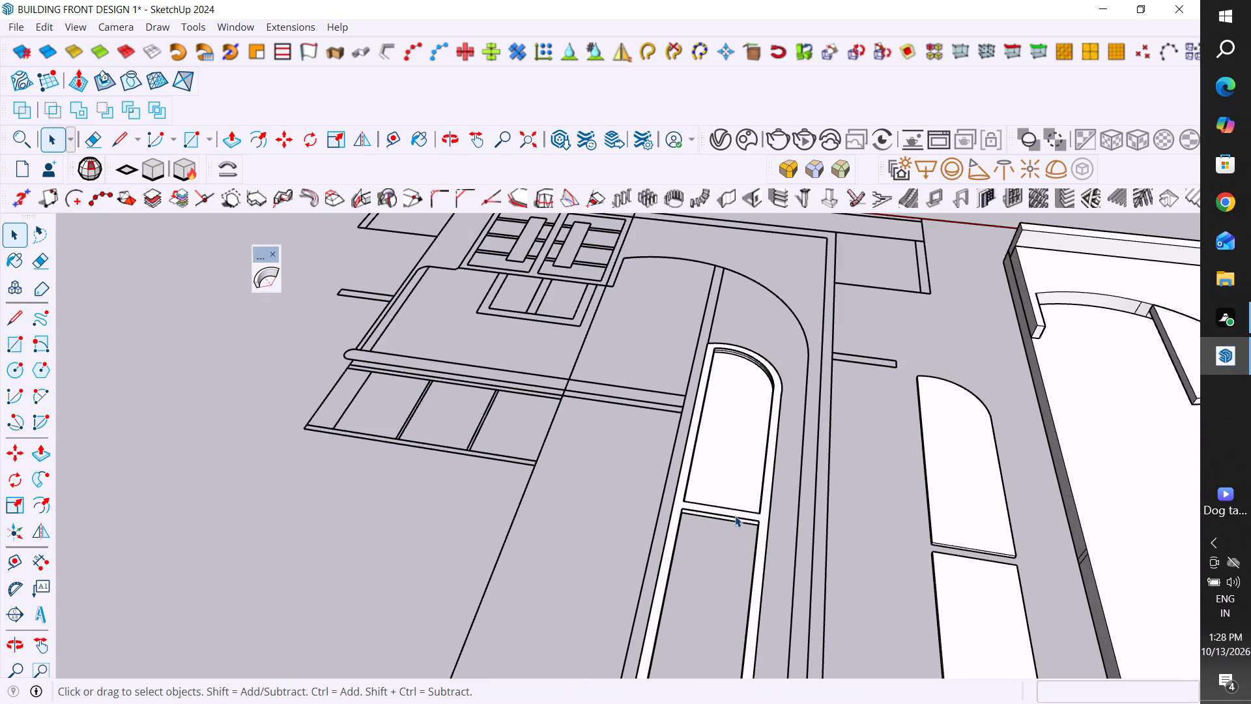
click(735, 516)
scroll(778, 473, down, 12)
scroll(750, 539, up, 5)
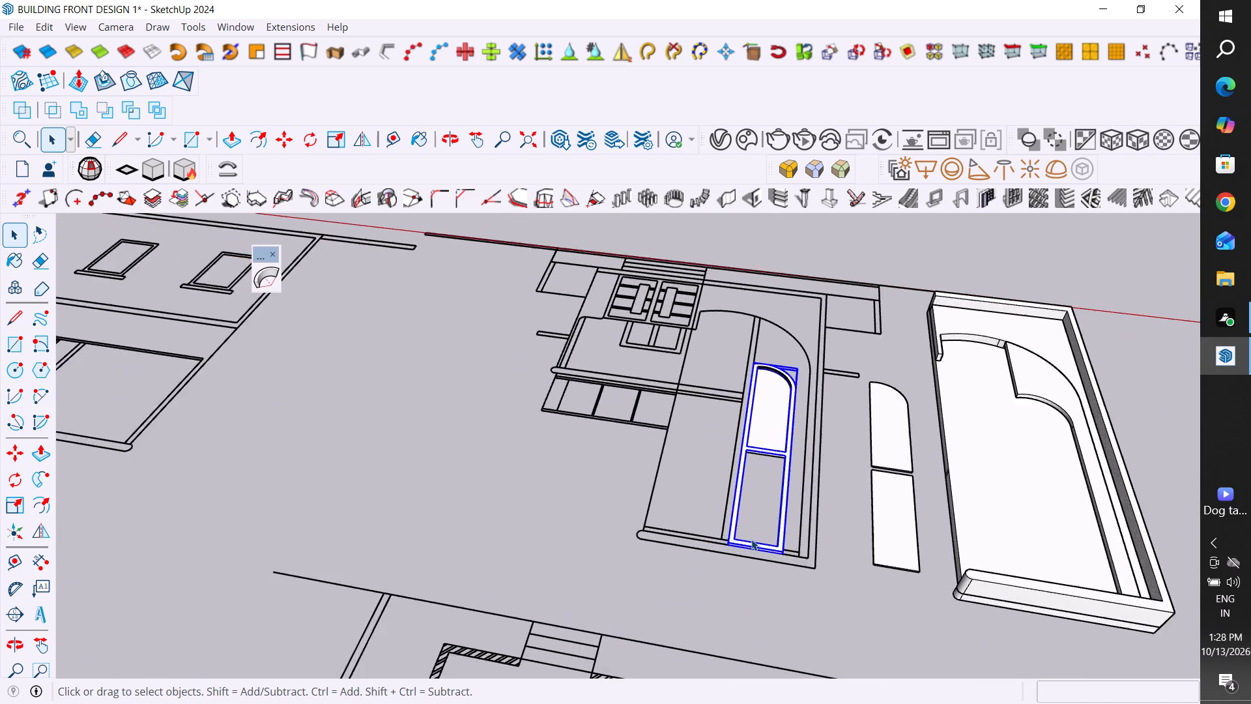
scroll(751, 539, up, 6)
key(m)
scroll(788, 559, up, 5)
click(806, 560)
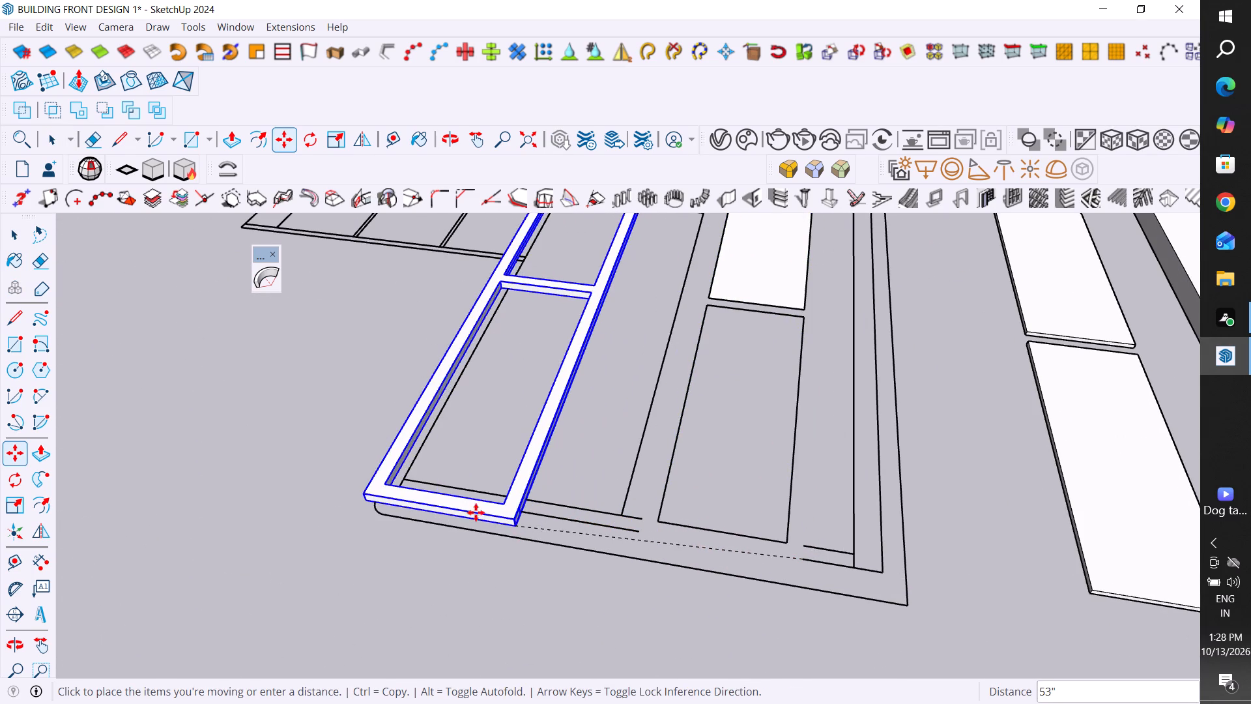
scroll(725, 592, down, 13)
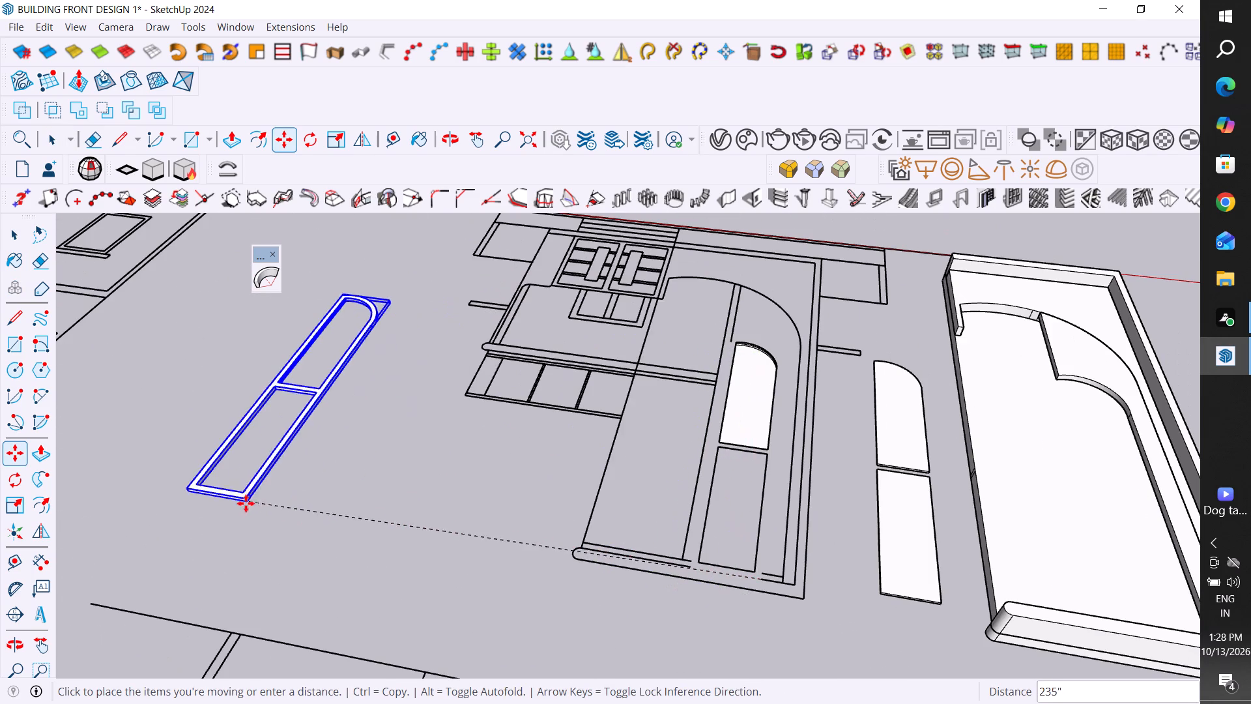
click(279, 486)
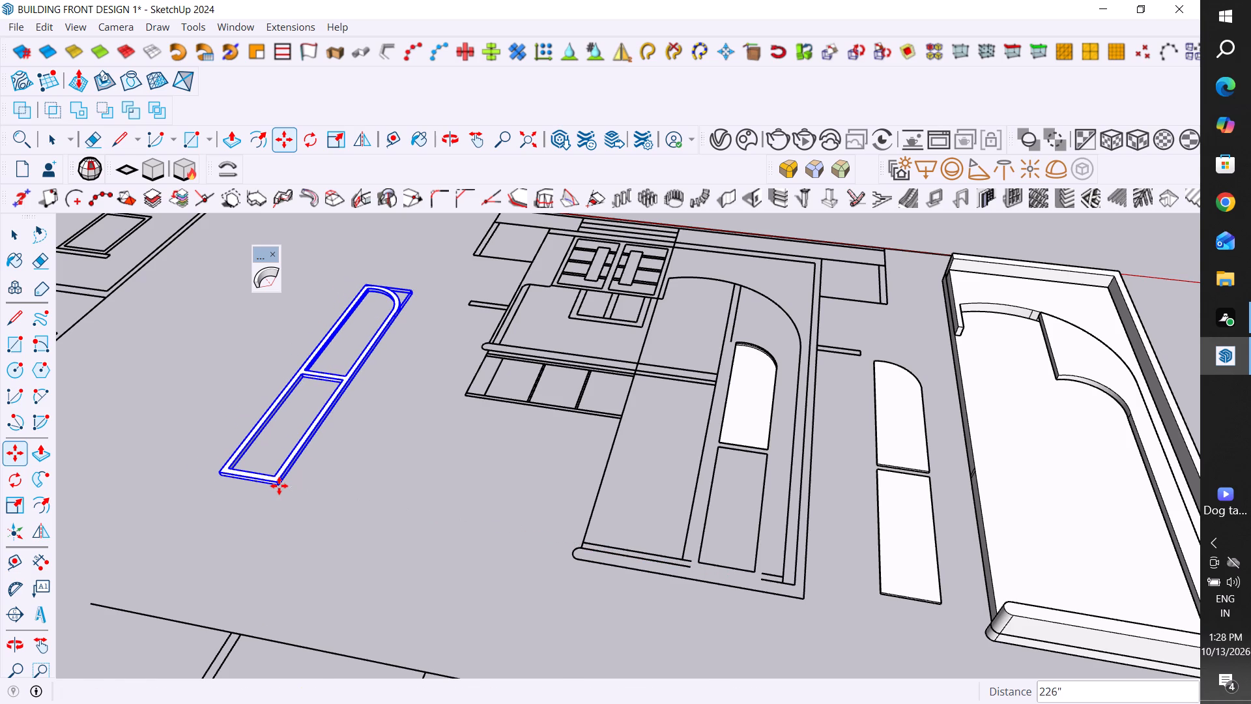
click(16, 227)
Bridge the gaps in the two parallel lines of the elevation's round-ended top band with 30-inch lines, closing them into faces.
scroll(728, 602, up, 4)
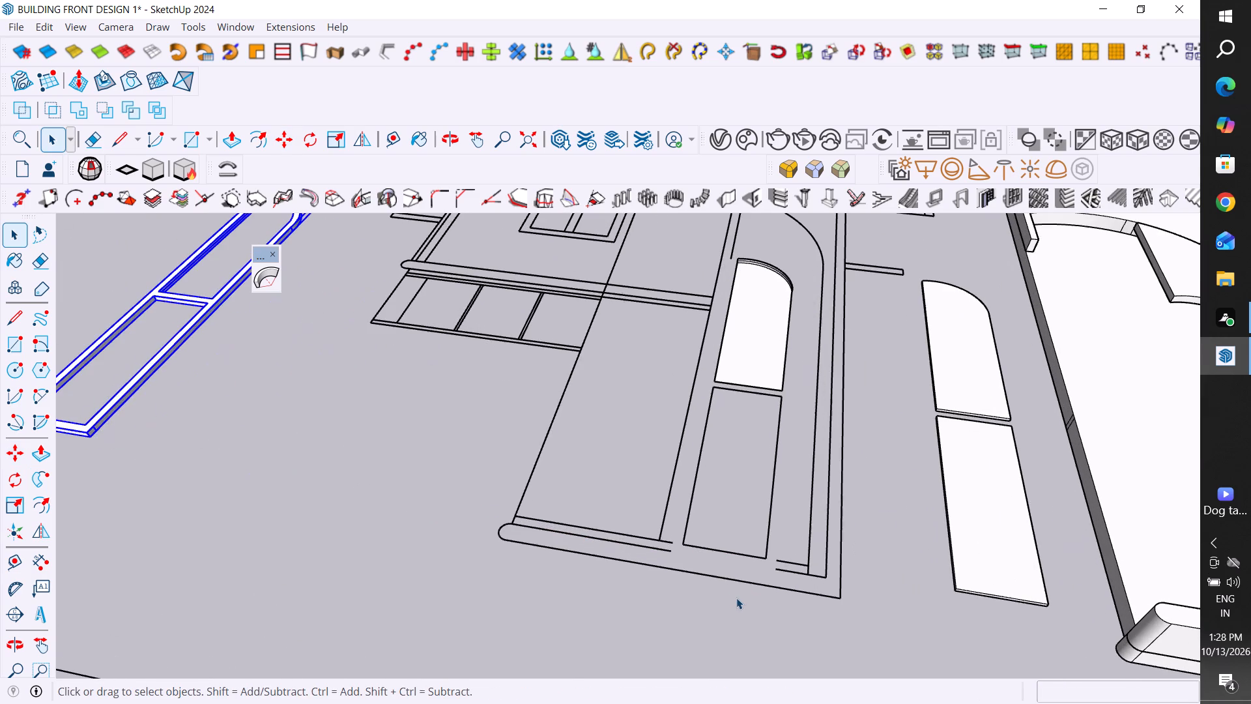
click(14, 319)
scroll(818, 625, up, 4)
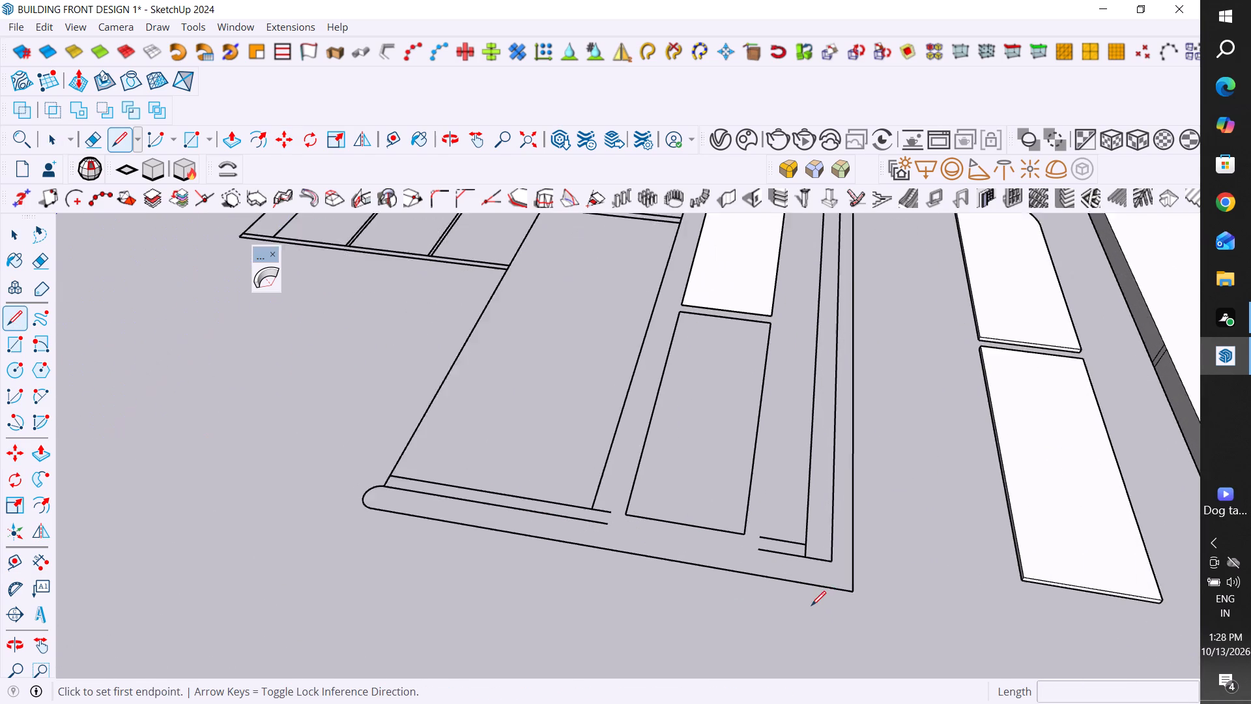
scroll(811, 606, up, 1)
scroll(630, 527, up, 2)
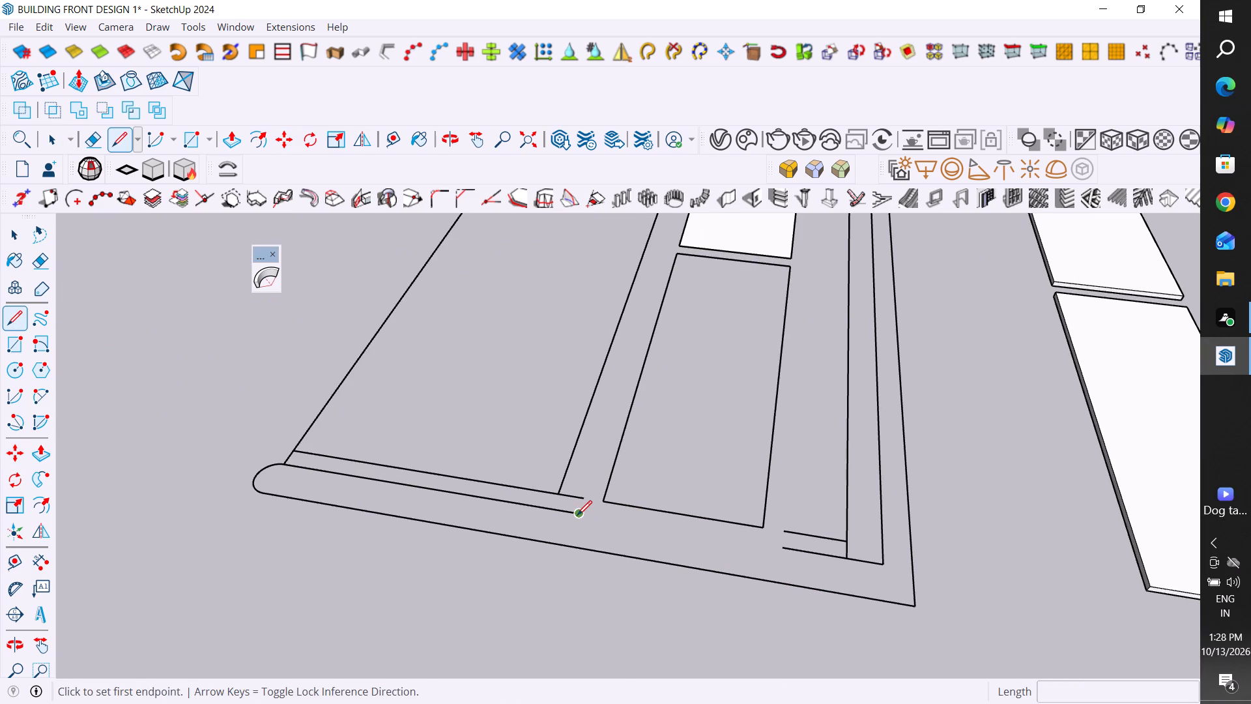
click(577, 515)
click(786, 548)
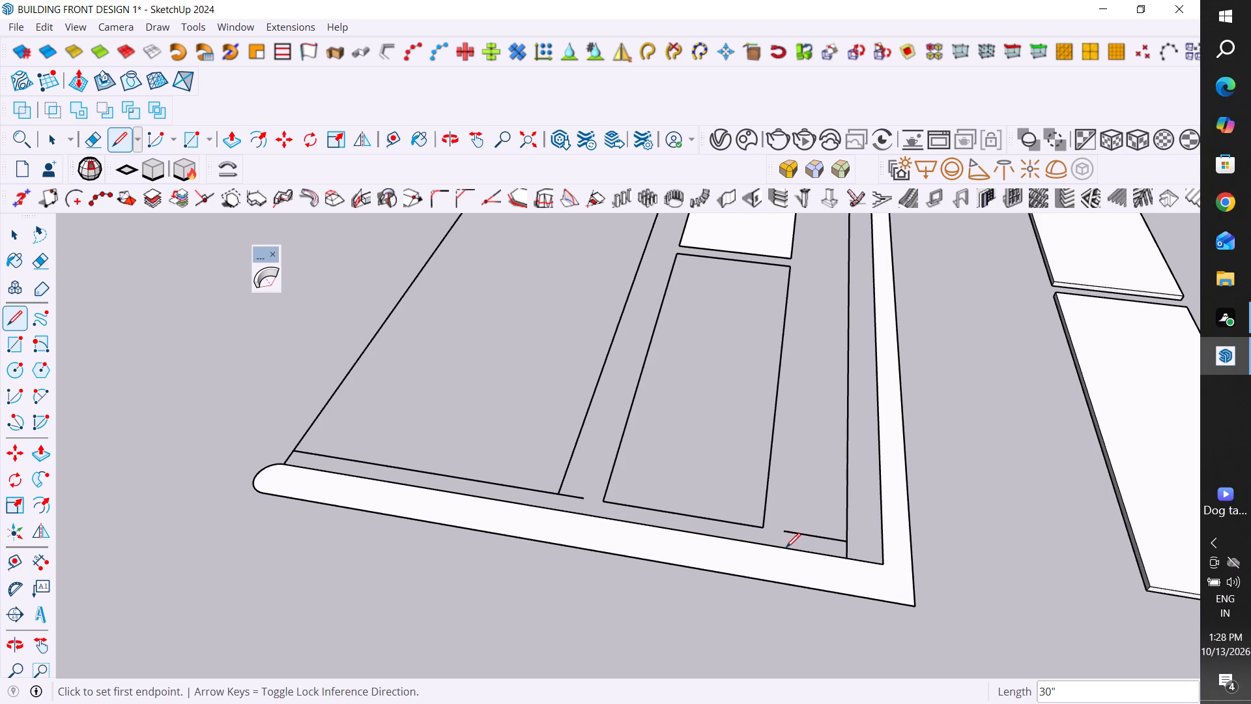
click(13, 315)
scroll(745, 521, up, 5)
click(505, 490)
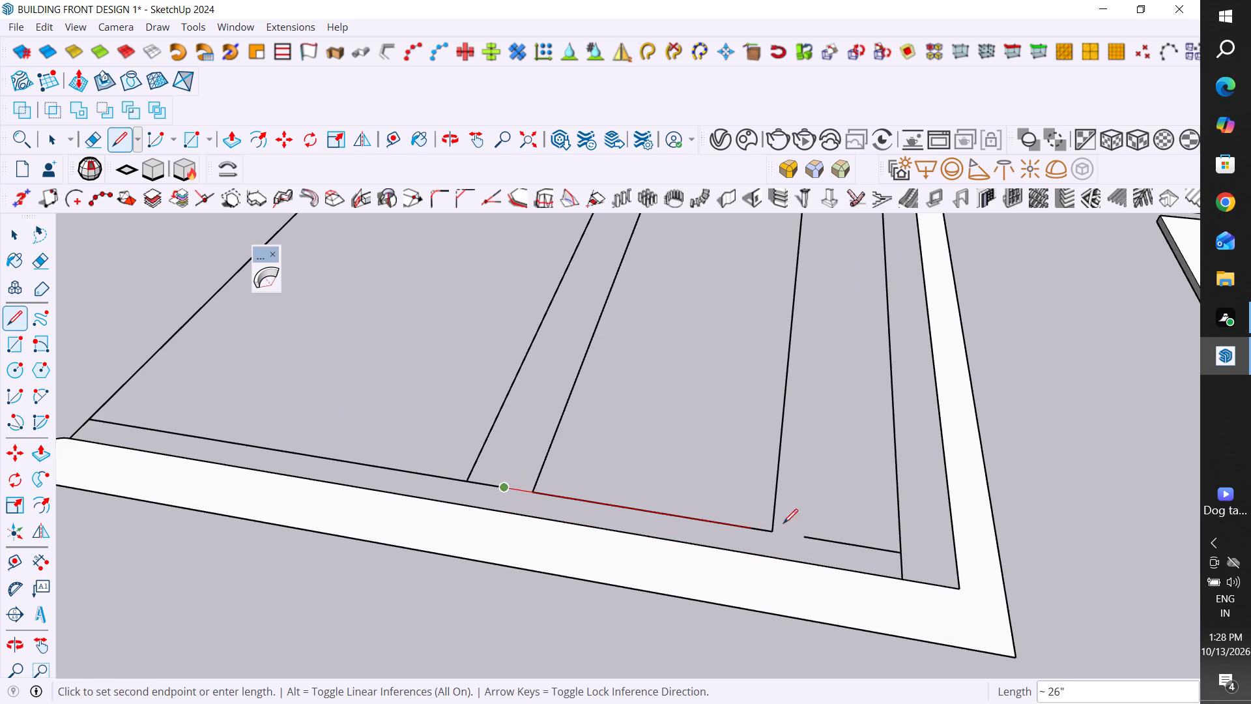
click(805, 537)
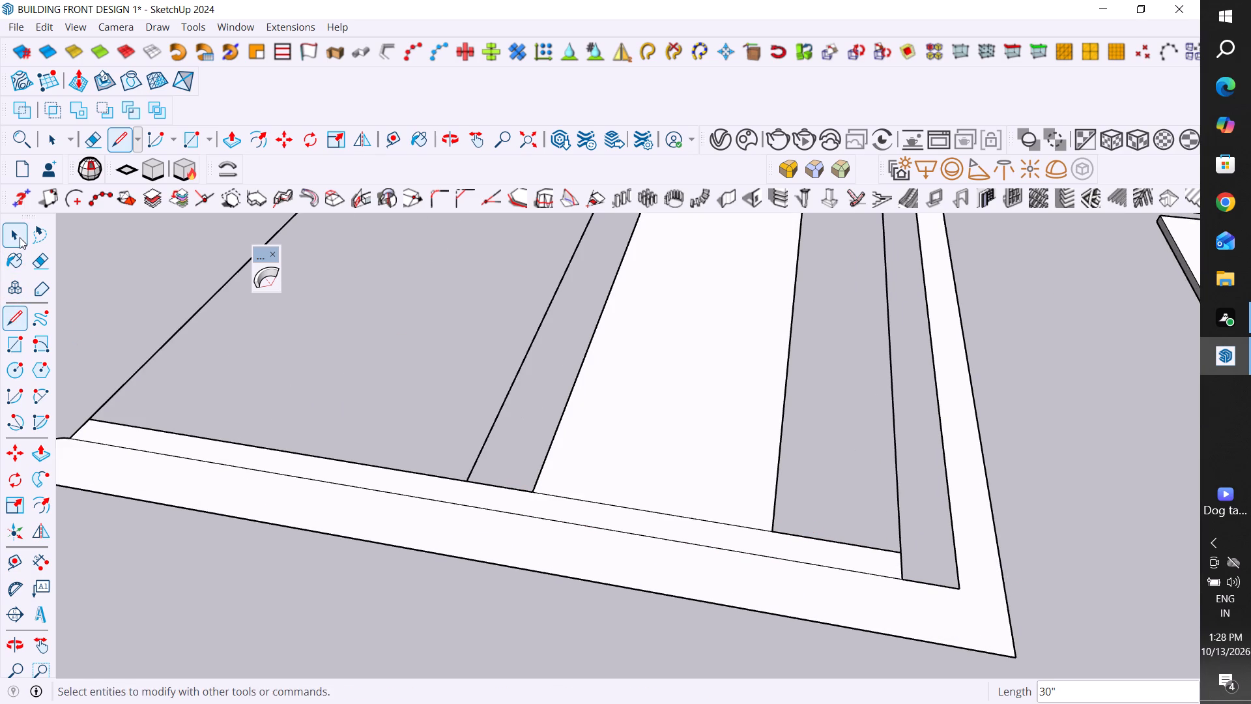
click(19, 237)
click(271, 384)
Delete the raised curved strip at the elevation window opening's arched end: its two faces, middle arc and upper arc.
scroll(594, 538, down, 6)
middle_drag(774, 572, 394, 660)
scroll(351, 652, down, 7)
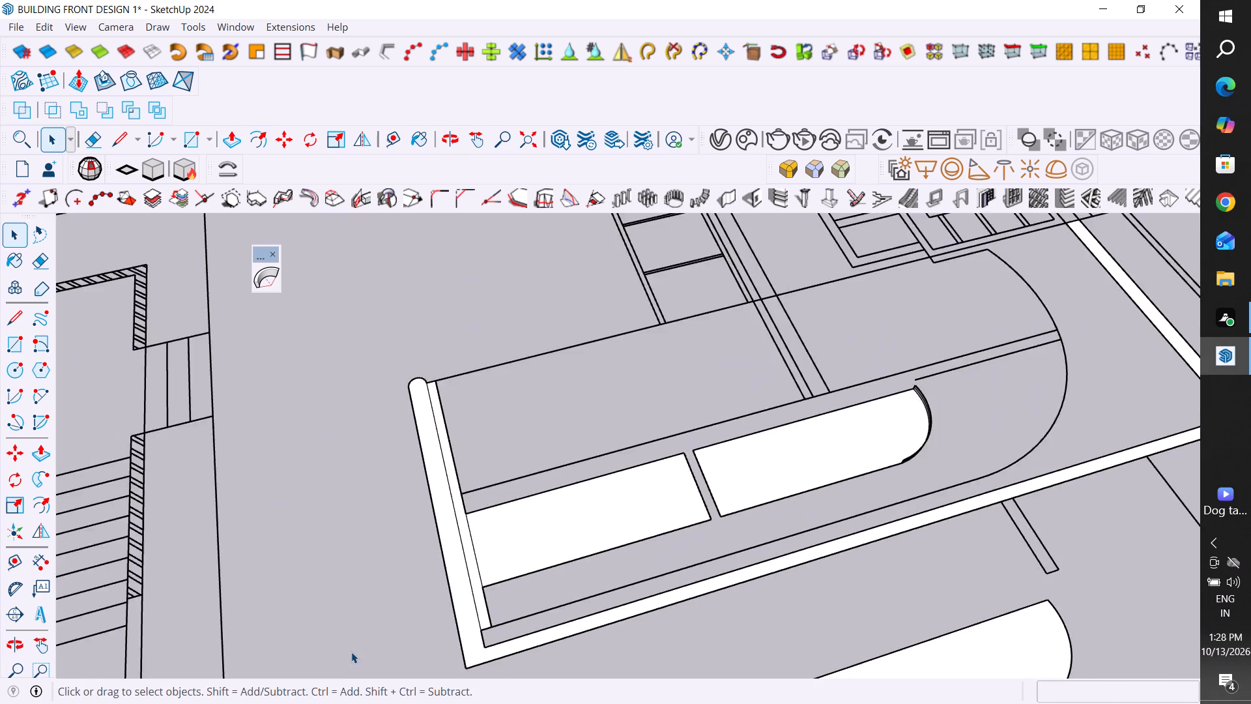
scroll(351, 652, down, 5)
middle_drag(659, 620, 443, 601)
scroll(622, 564, up, 2)
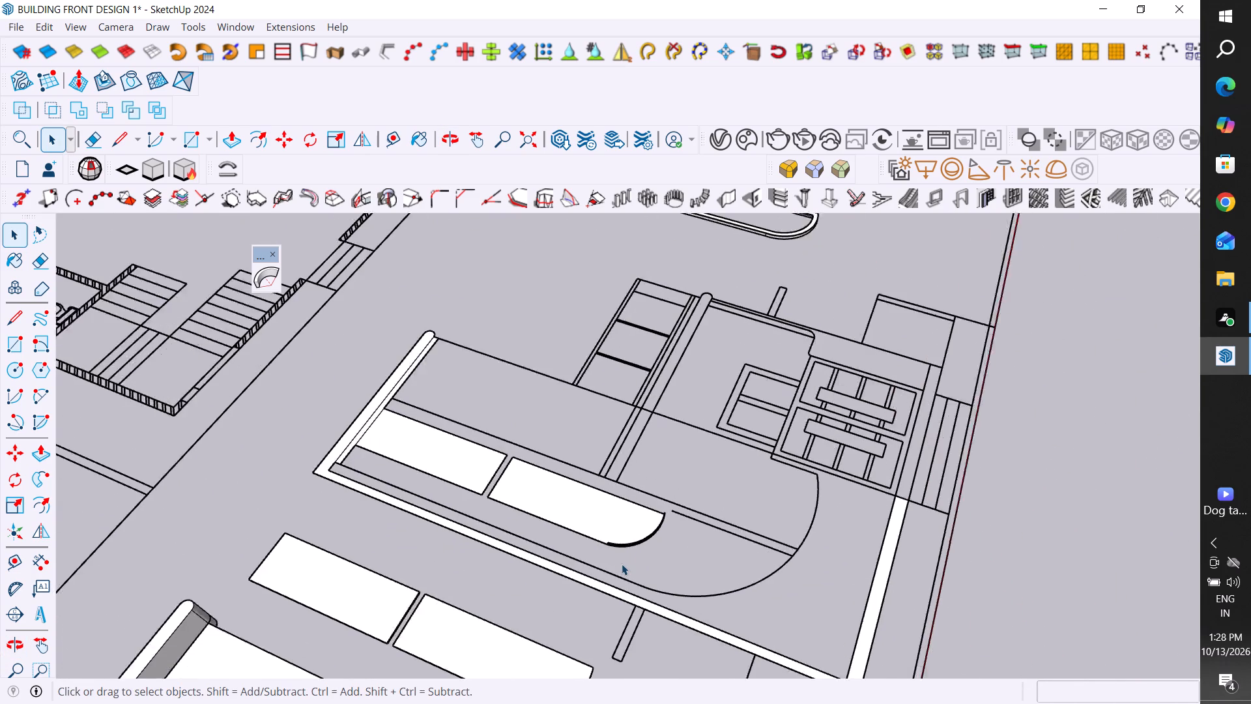
scroll(622, 564, up, 5)
scroll(670, 578, down, 5)
middle_drag(740, 550, 514, 471)
scroll(513, 470, down, 5)
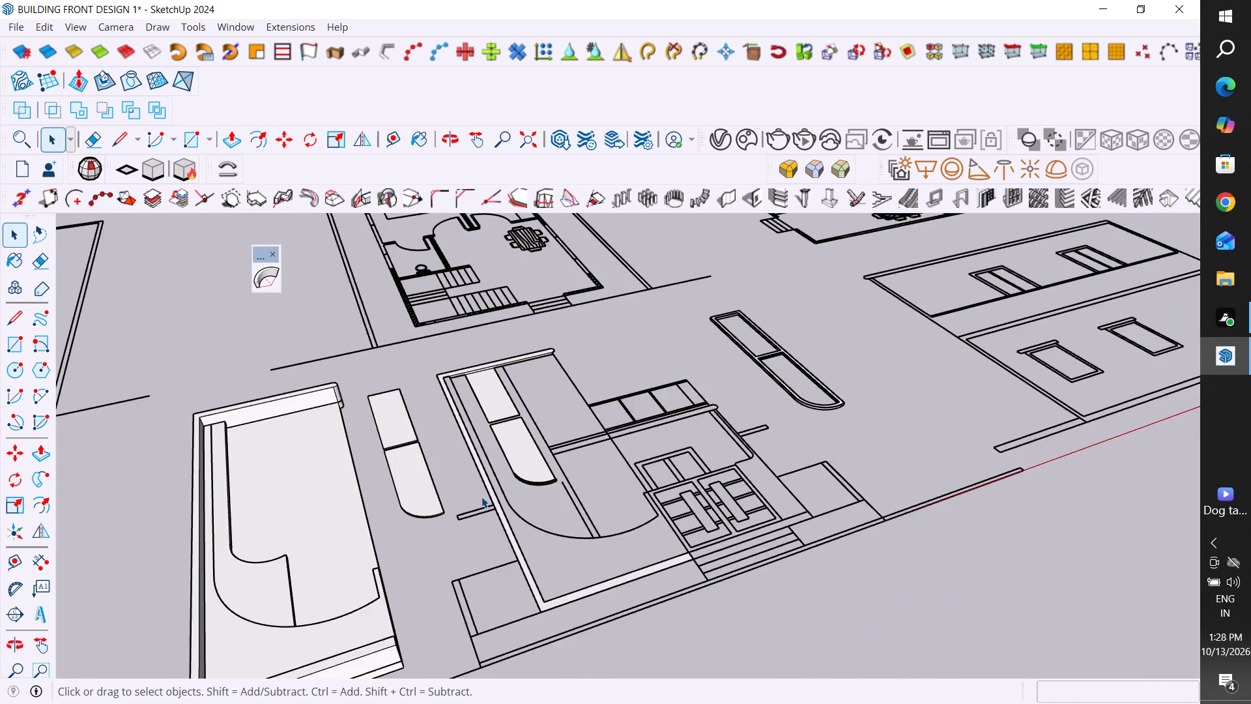
scroll(482, 497, up, 4)
scroll(377, 526, up, 8)
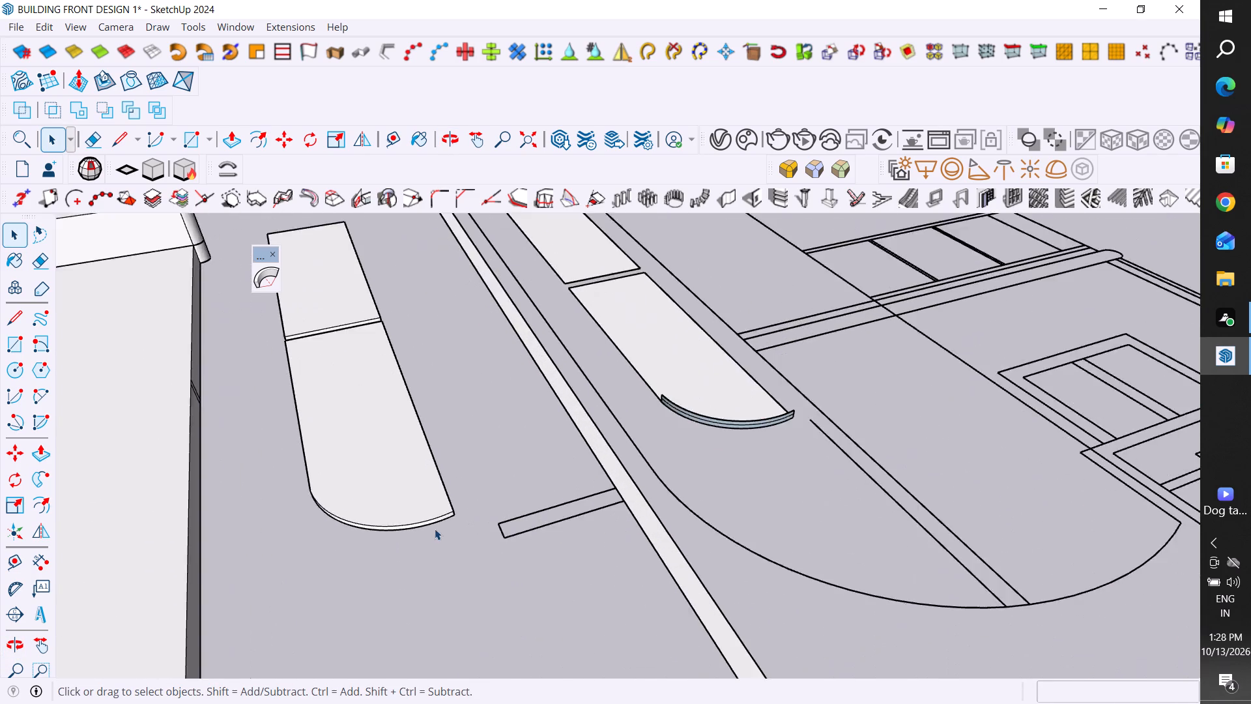
scroll(435, 529, up, 4)
scroll(872, 380, up, 8)
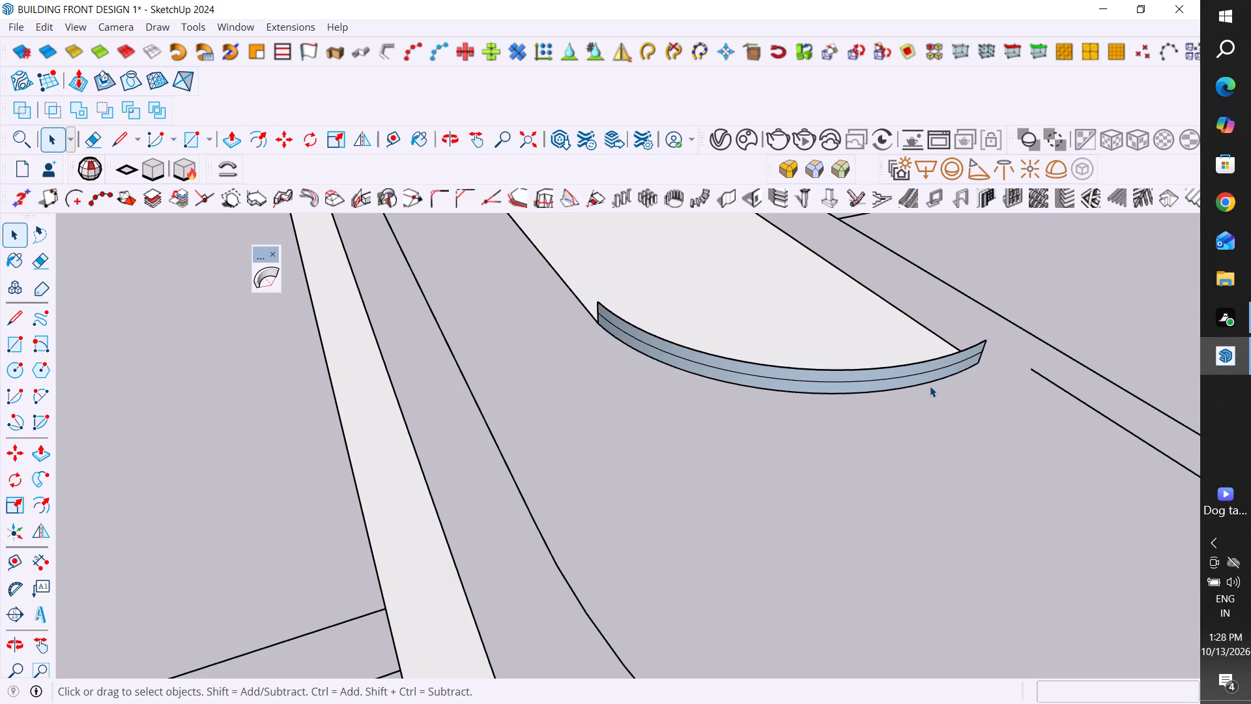
click(939, 373)
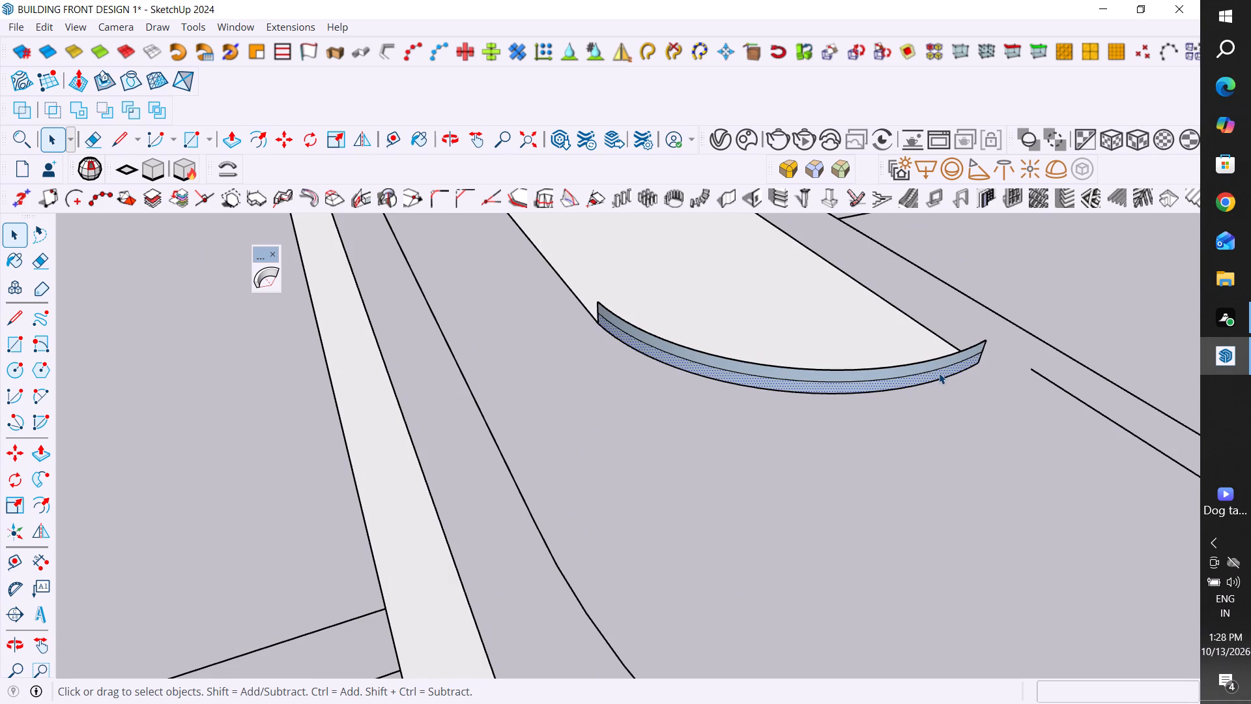
key(Delete)
scroll(939, 372, up, 4)
click(936, 365)
key(Delete)
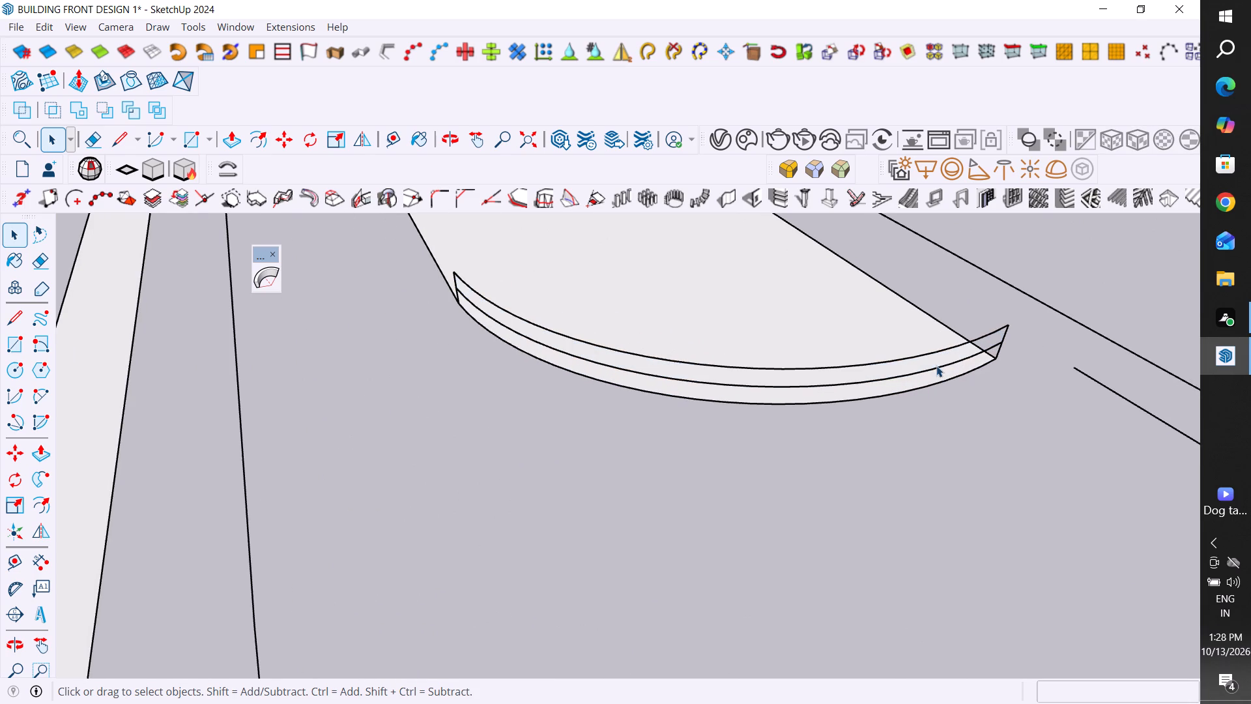
click(938, 368)
key(Delete)
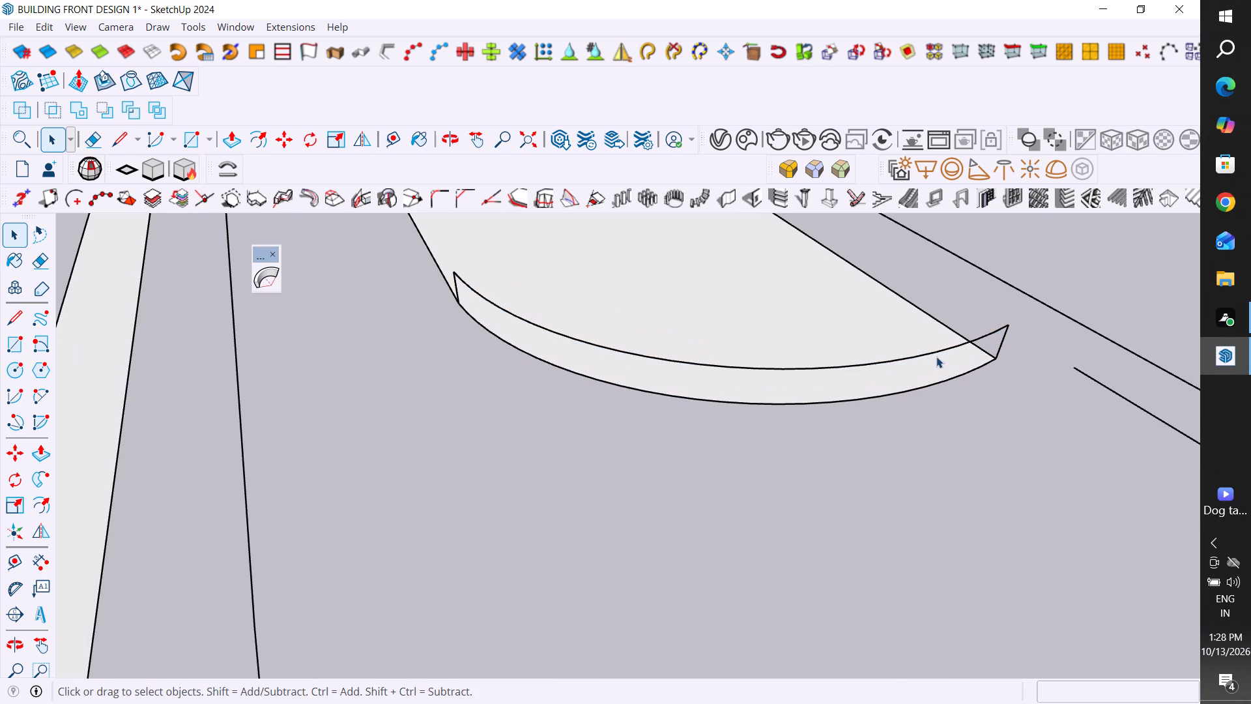
click(941, 351)
key(Delete)
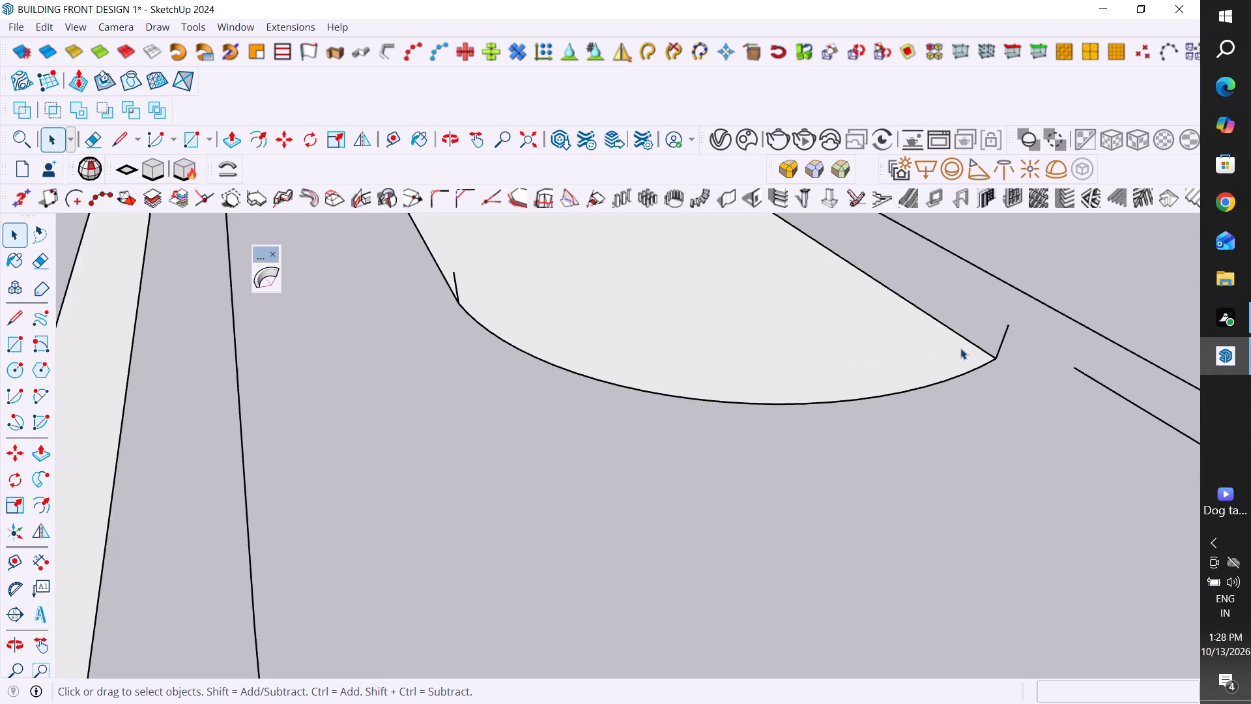
Delete the two short leftover edges standing at the ends of the window opening's arc.
scroll(992, 333, up, 3)
click(1009, 338)
key(Delete)
scroll(1009, 338, down, 6)
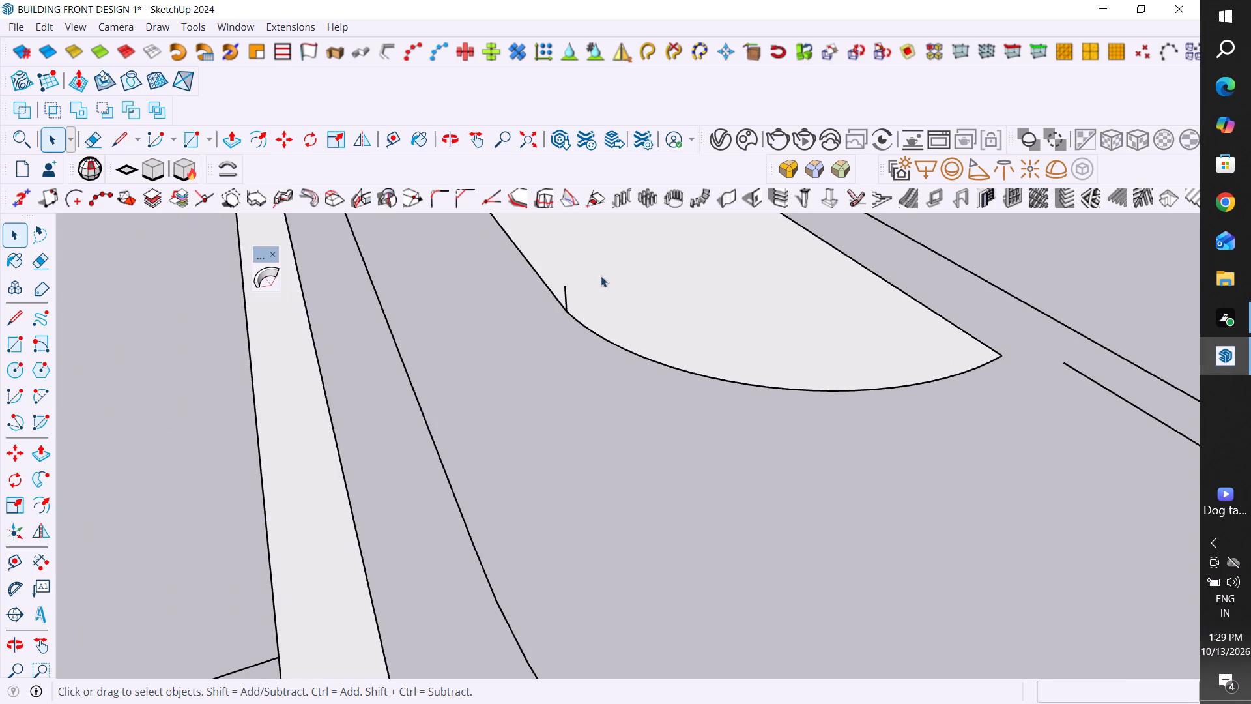
scroll(592, 282, up, 4)
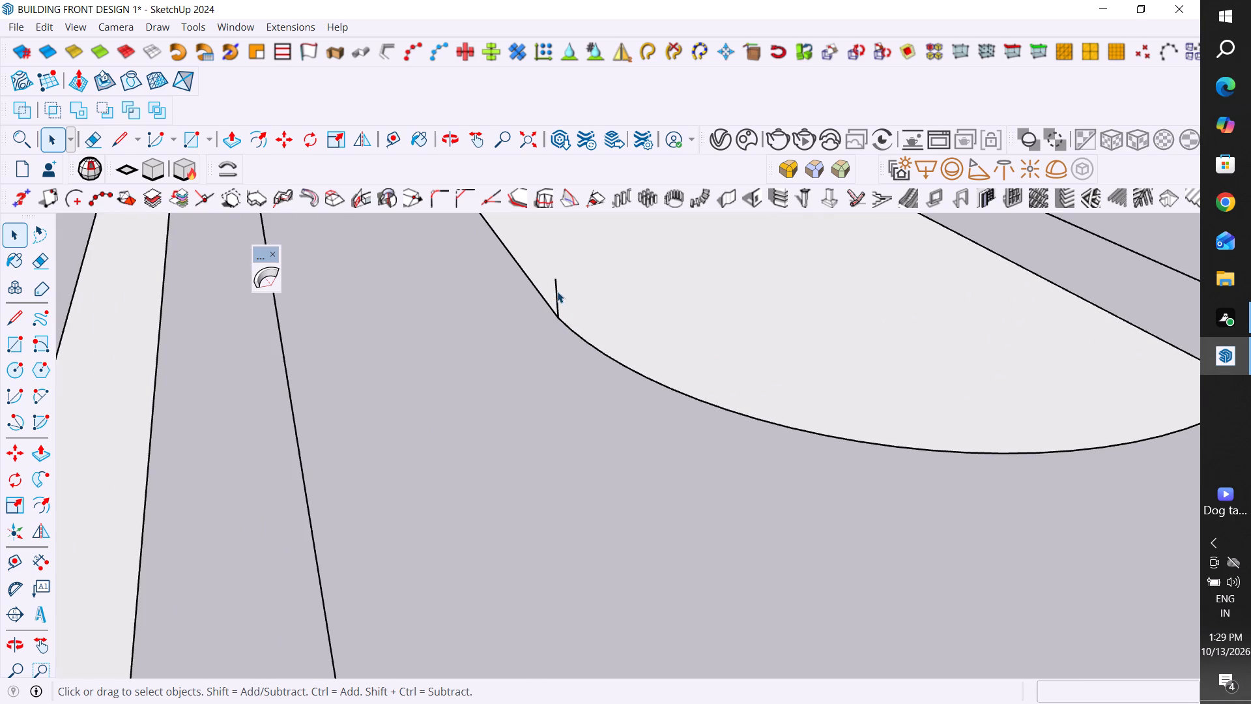
click(557, 291)
key(Delete)
Delete the faces filling the arched and the rectangular window openings on the elevation, keeping their outlines.
click(609, 310)
scroll(639, 454, down, 13)
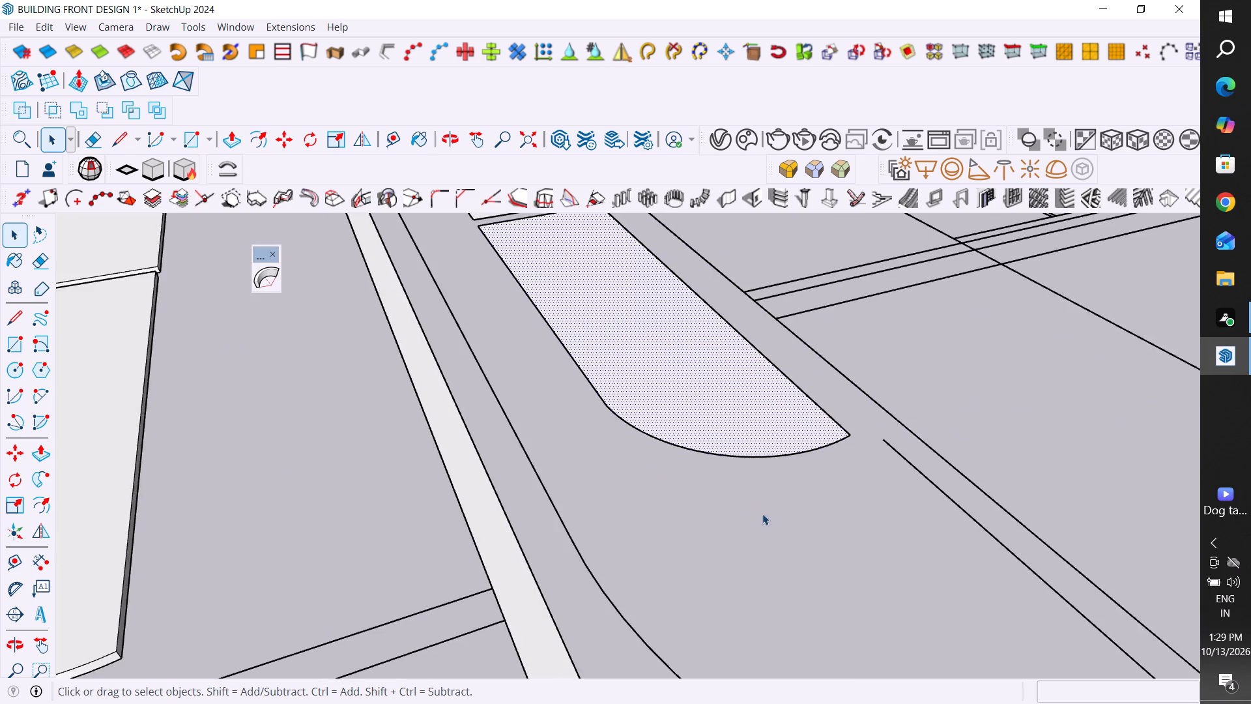
key(Delete)
scroll(727, 578, down, 7)
middle_drag(708, 413, 646, 495)
scroll(639, 513, down, 7)
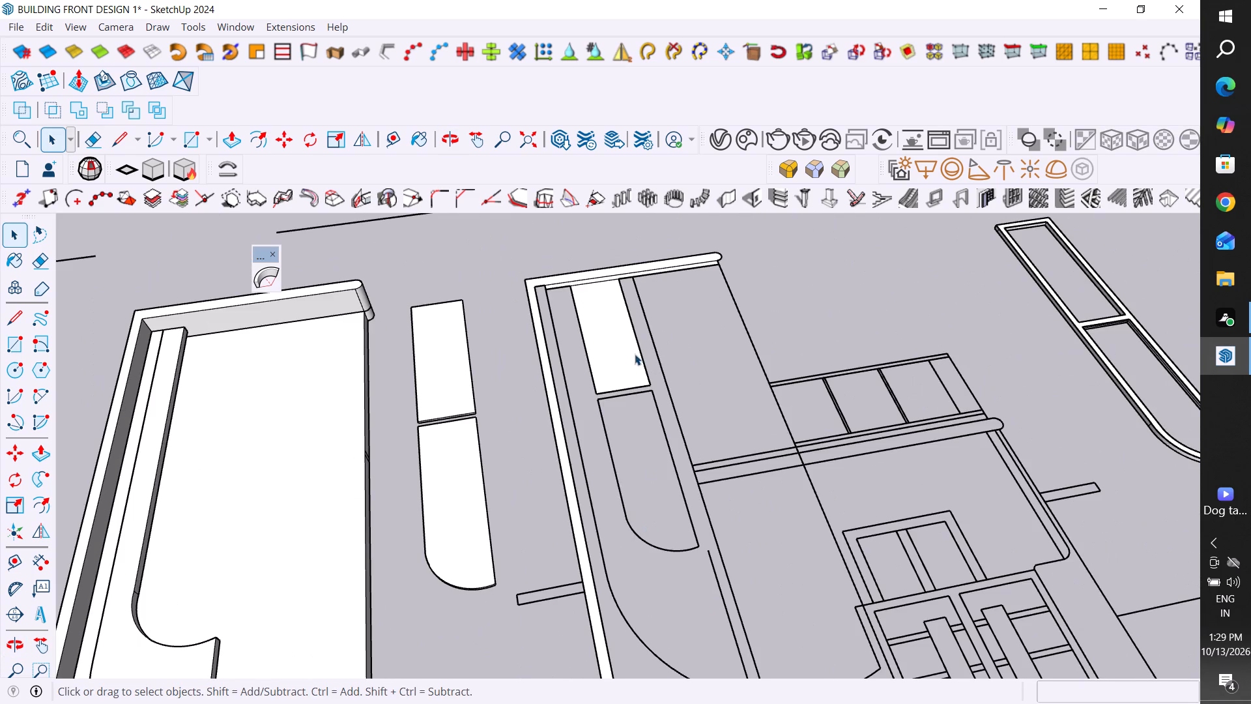
click(621, 344)
key(Delete)
Delete the narrow strip face and the border face of the elevation's round-ended top band.
scroll(648, 239, up, 10)
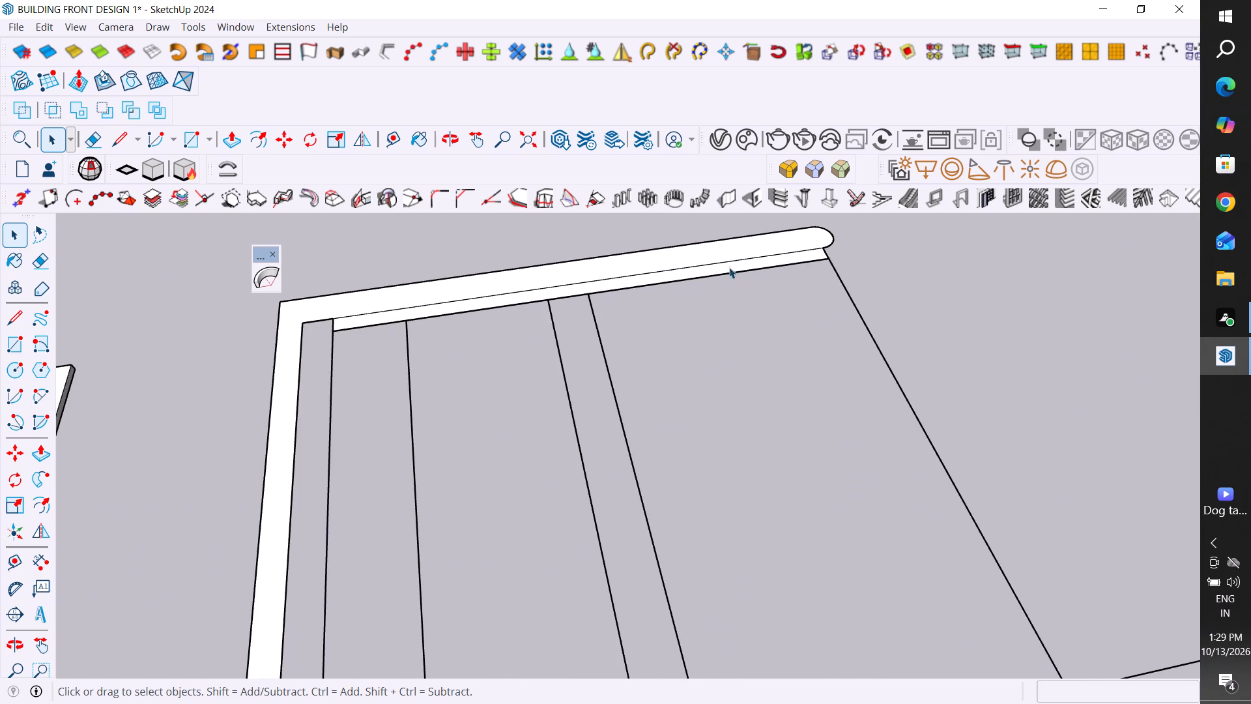
click(751, 261)
click(764, 260)
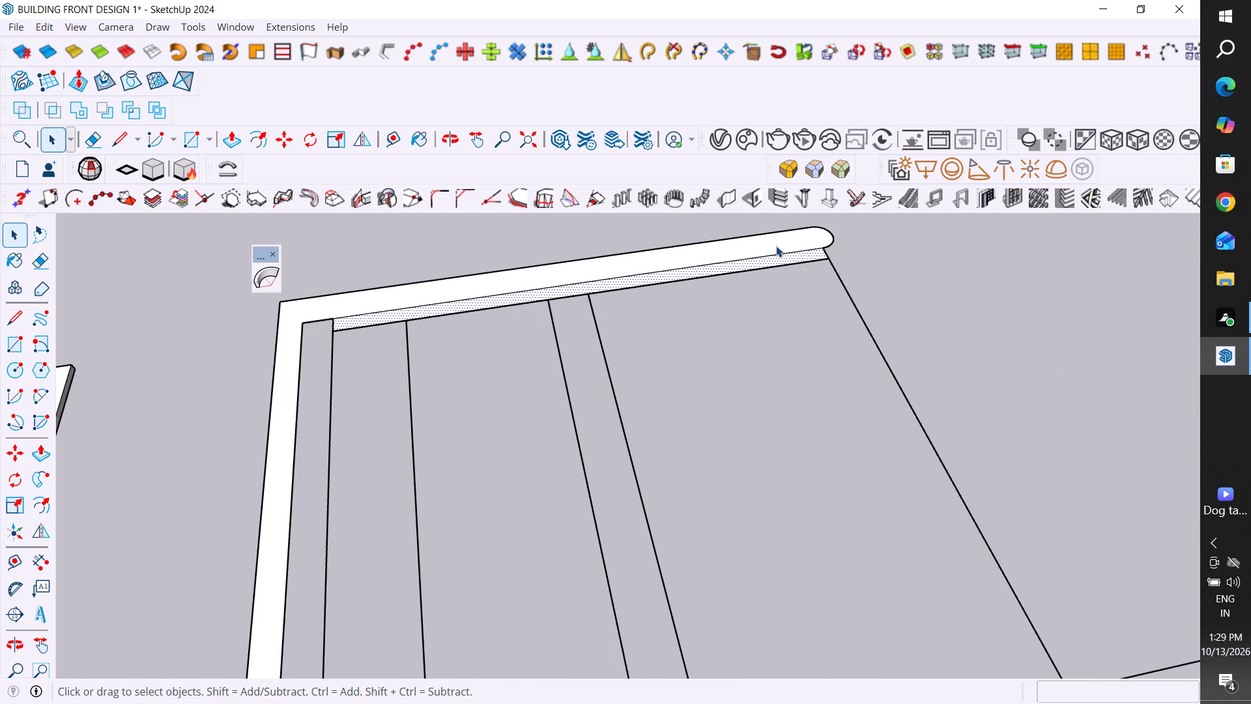
key(Delete)
click(776, 246)
key(Delete)
Select the whole front elevation linework, including its base line, and make it a group.
scroll(769, 248, down, 19)
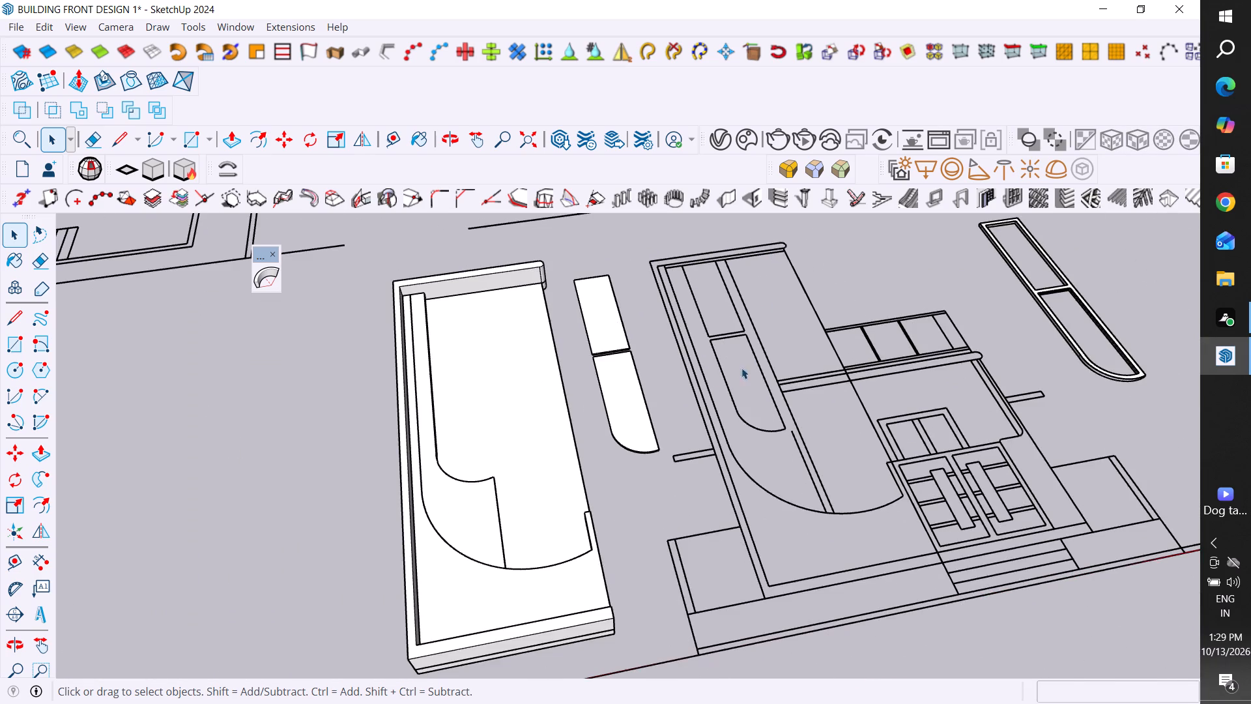
middle_drag(723, 374, 1250, 703)
scroll(1250, 703, down, 7)
scroll(1250, 636, down, 6)
scroll(822, 592, down, 5)
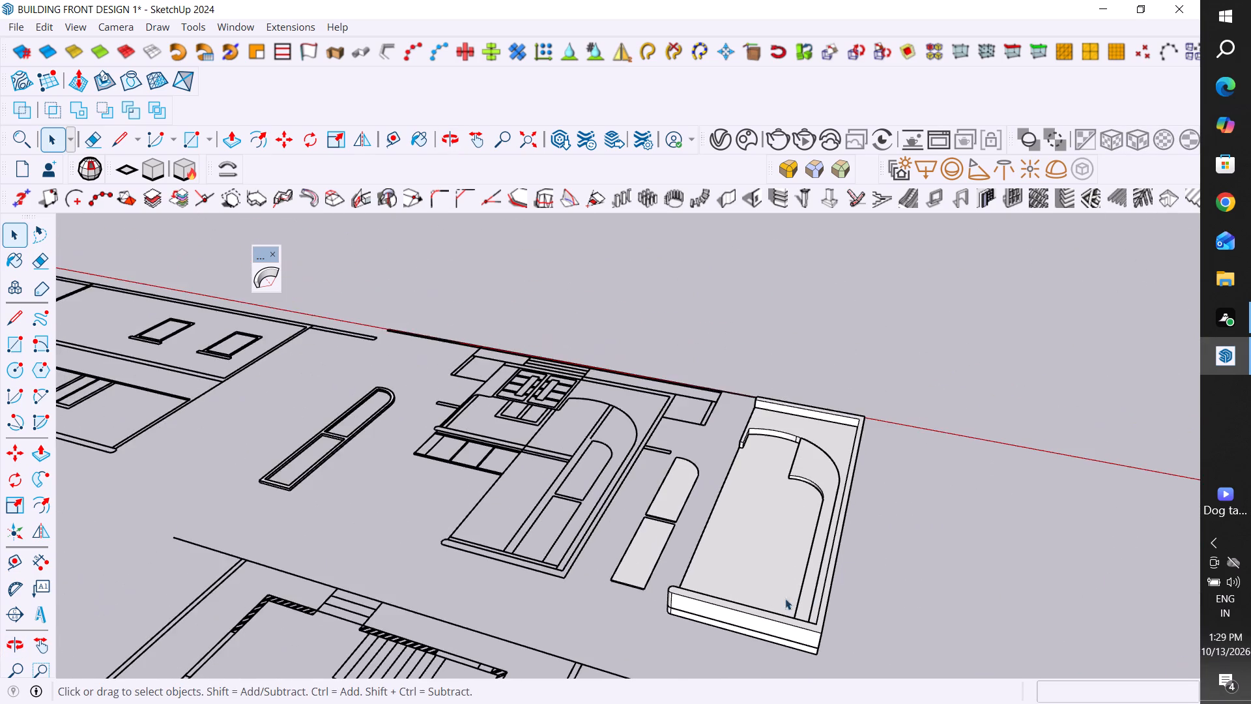
middle_drag(962, 535, 438, 617)
middle_drag(953, 523, 576, 540)
scroll(640, 588, down, 5)
middle_drag(660, 600, 662, 600)
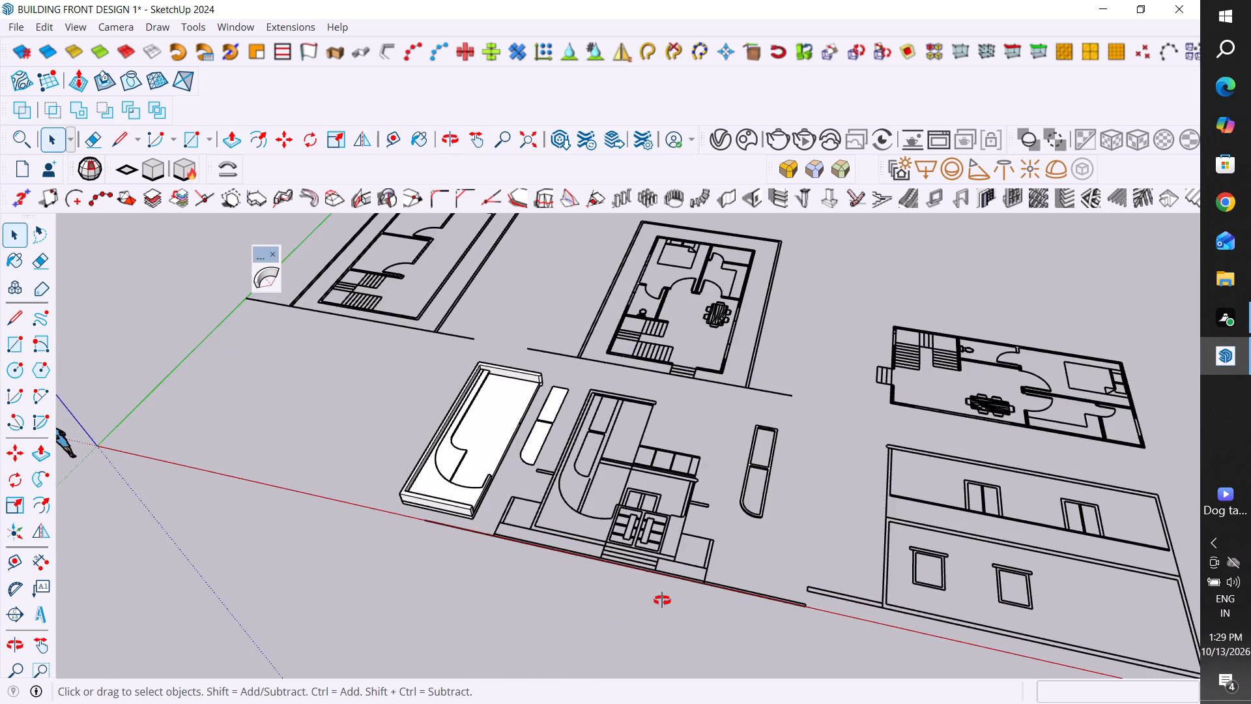
middle_drag(662, 600, 730, 660)
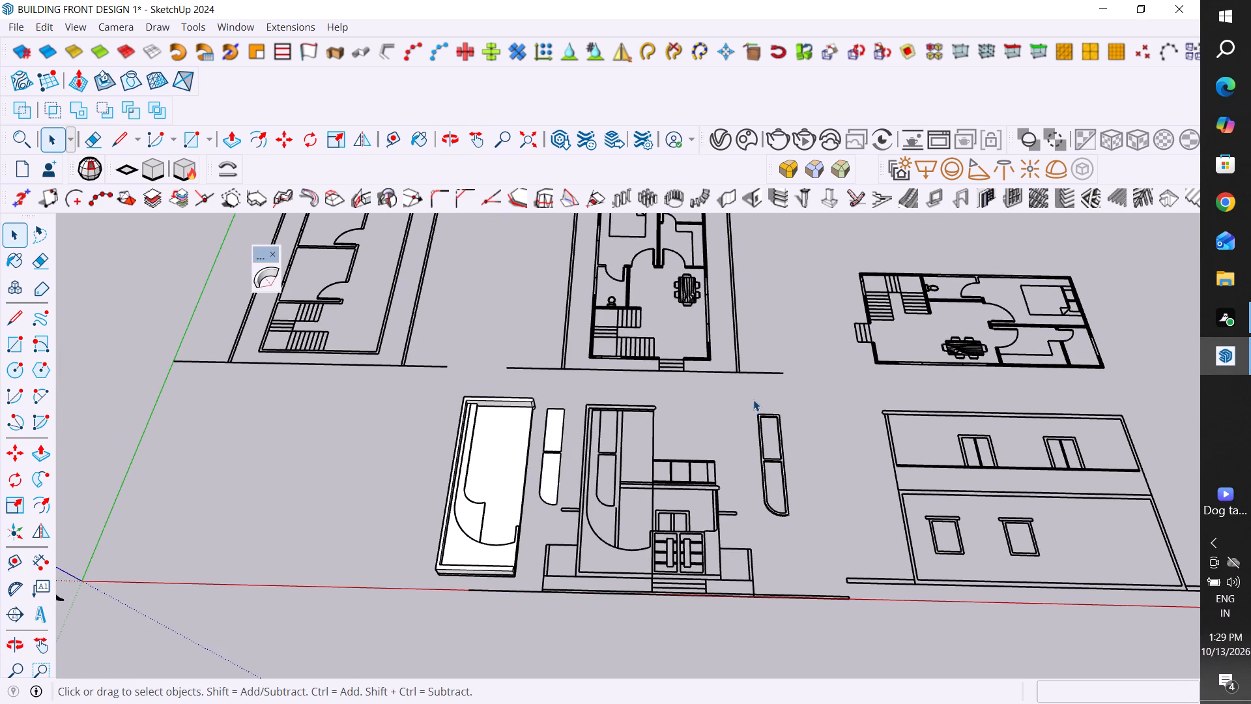
drag(753, 395, 571, 630)
drag(571, 630, 575, 631)
scroll(584, 616, up, 2)
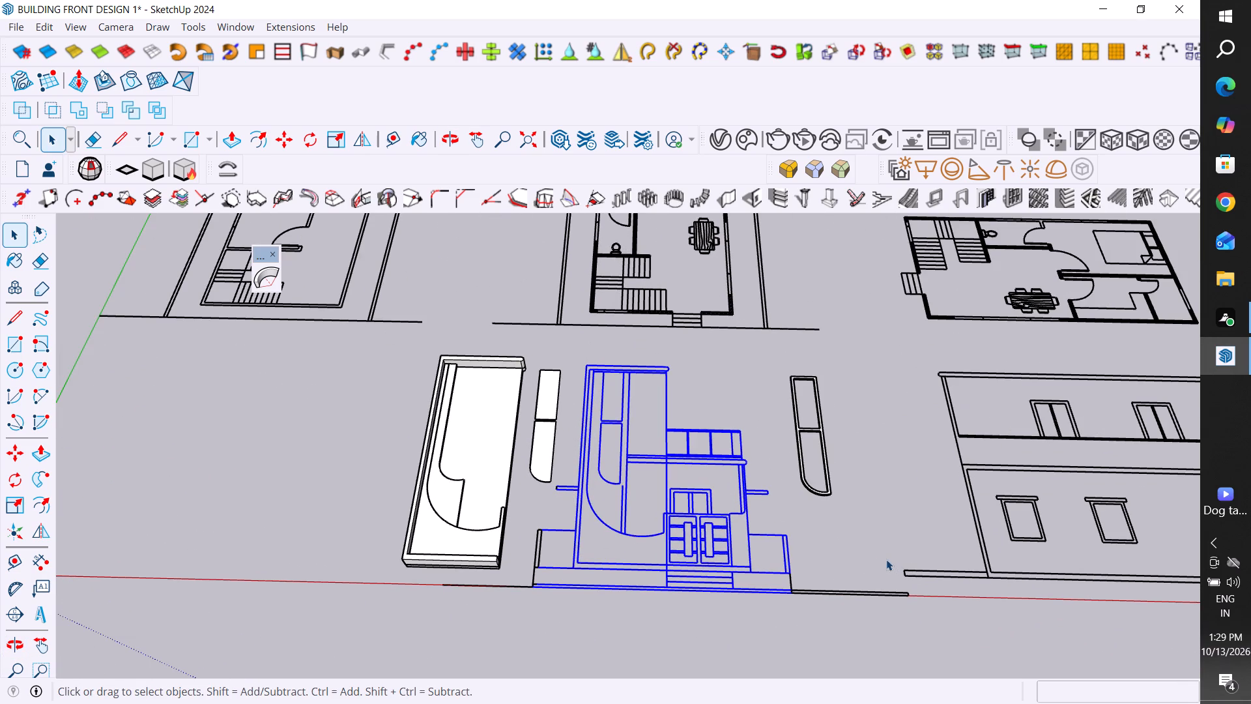
ctrl+drag(859, 550, 754, 619)
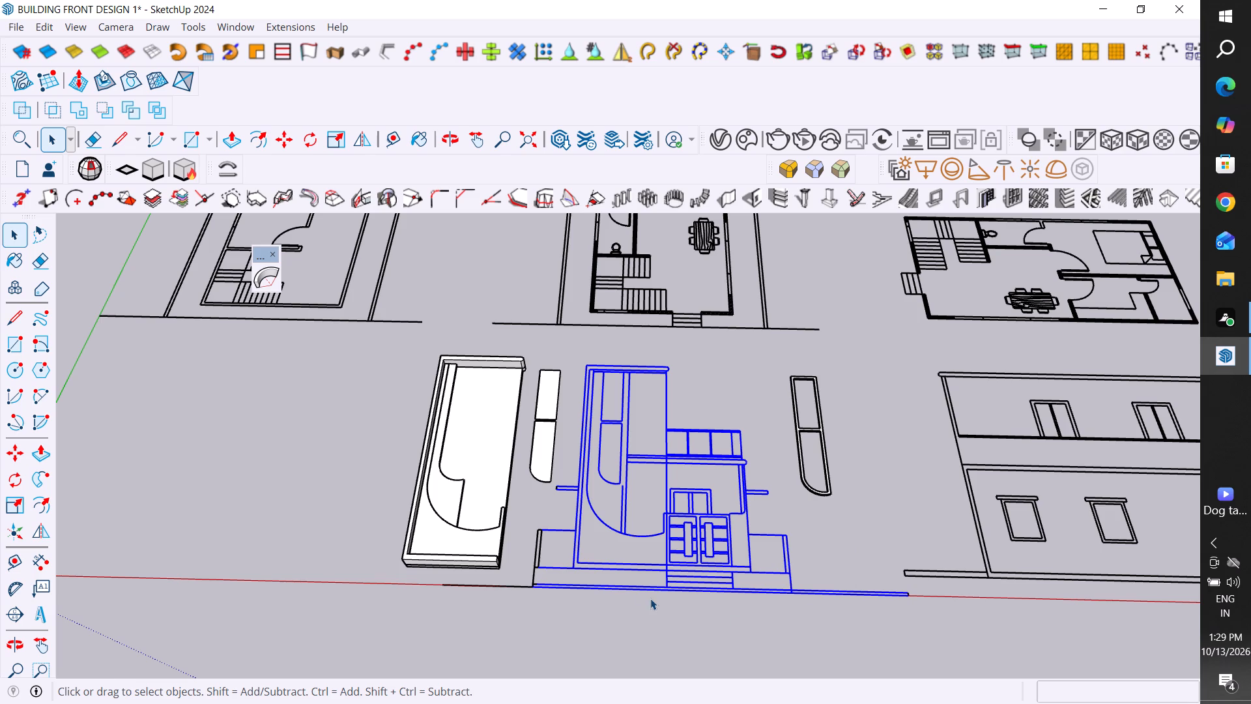
scroll(478, 603, up, 5)
ctrl+drag(597, 465, 528, 602)
scroll(601, 555, up, 4)
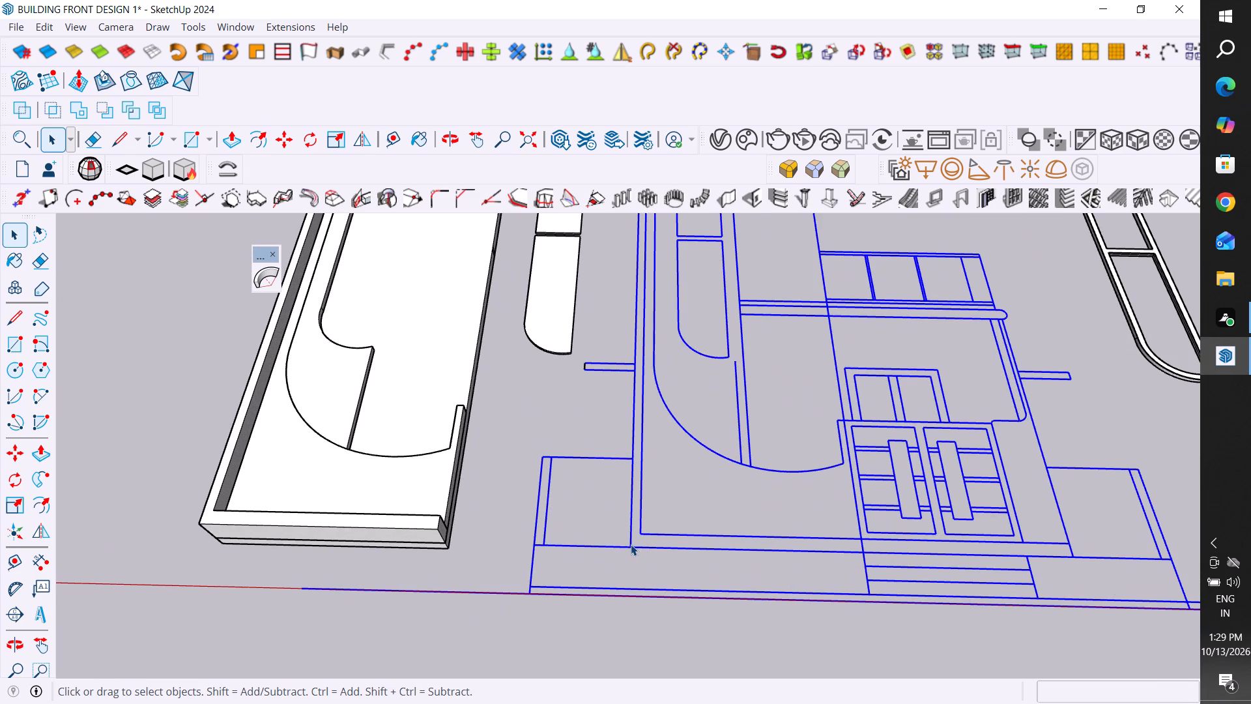
right_click(631, 544)
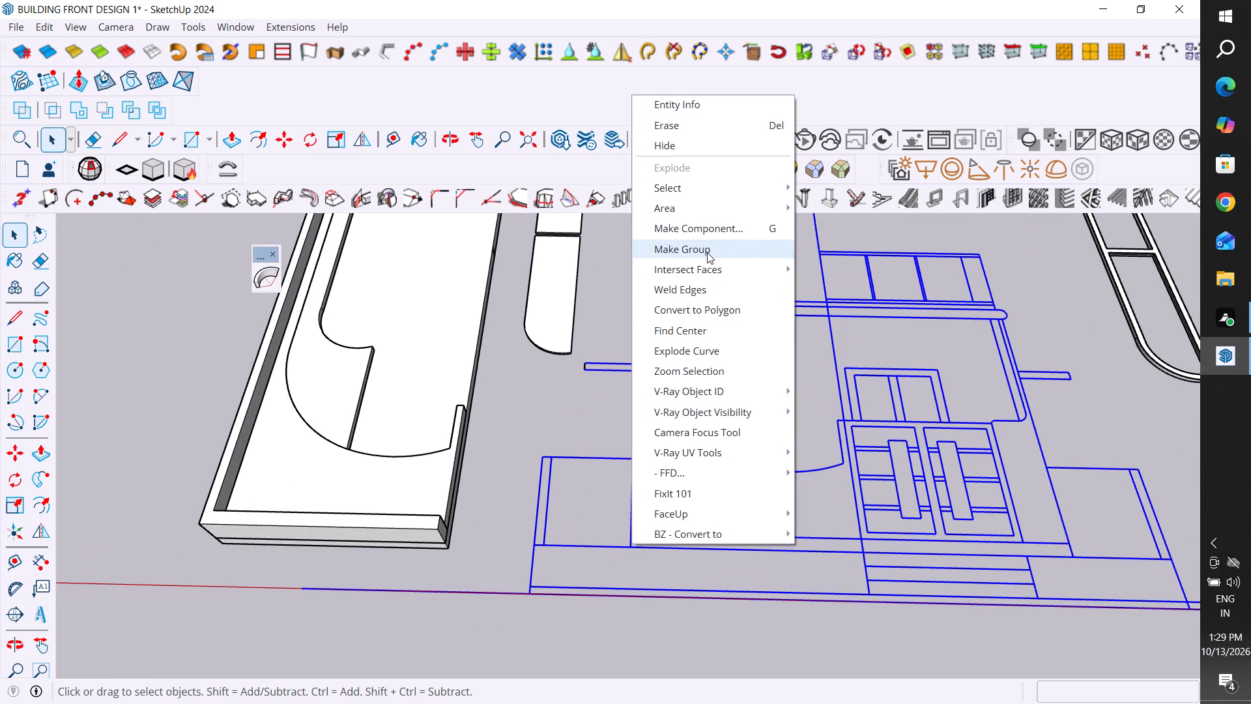
click(707, 252)
Copy the elevation group along the red axis to the empty area beyond the origin, about 1509 inches away.
scroll(657, 428, down, 9)
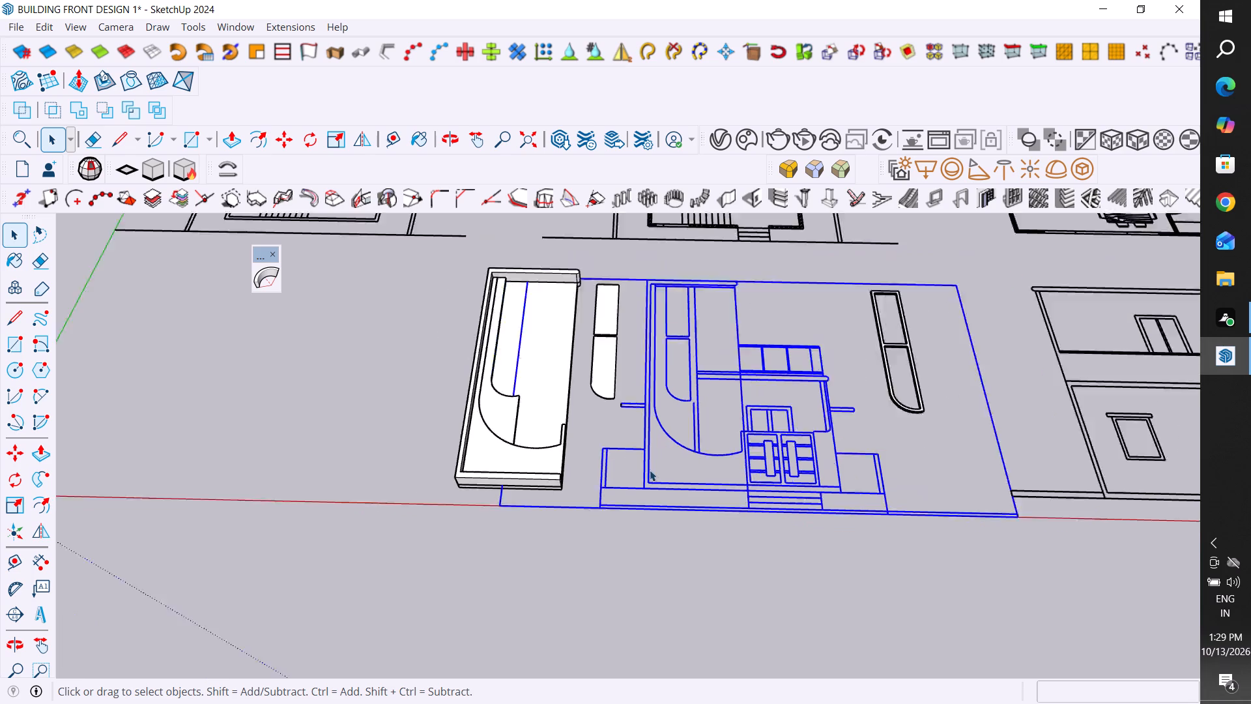
scroll(650, 470, down, 3)
key(m)
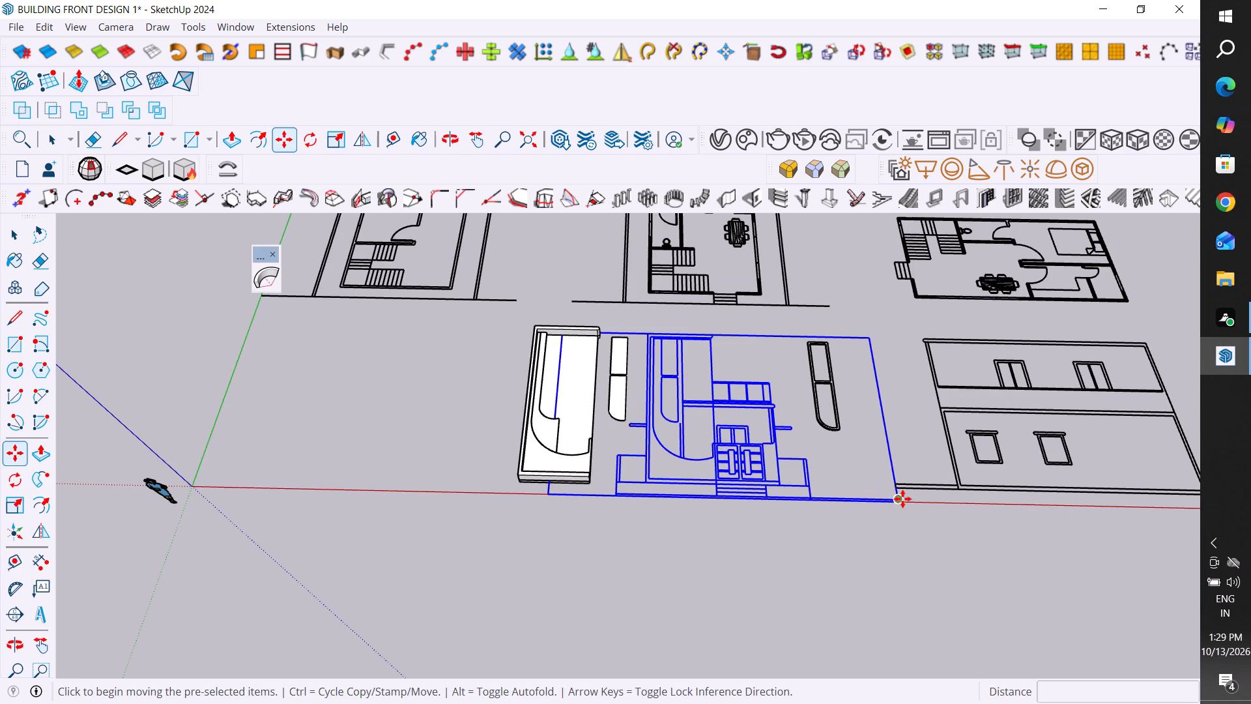
ctrl+click(902, 499)
scroll(904, 499, down, 6)
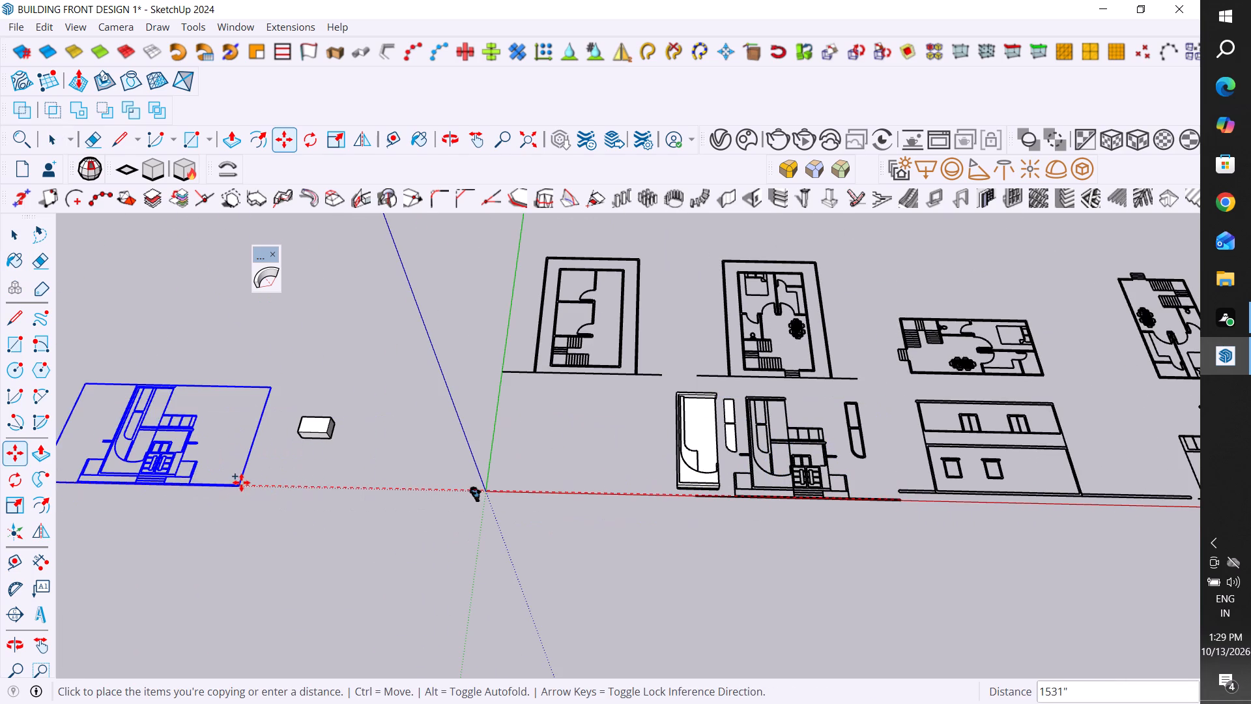
click(249, 477)
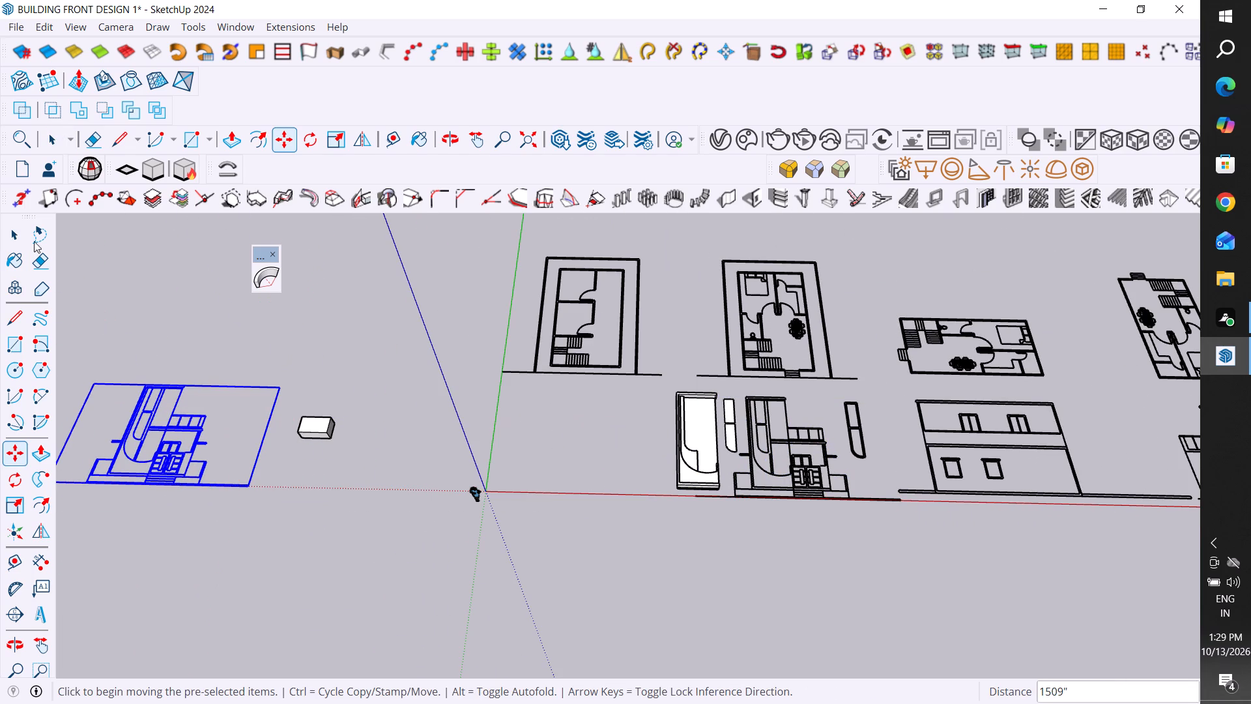
click(20, 235)
click(364, 477)
Explode the original front elevation group beside the wall body and clear the selection.
scroll(936, 476, up, 10)
scroll(665, 402, up, 1)
middle_drag(665, 394, 676, 367)
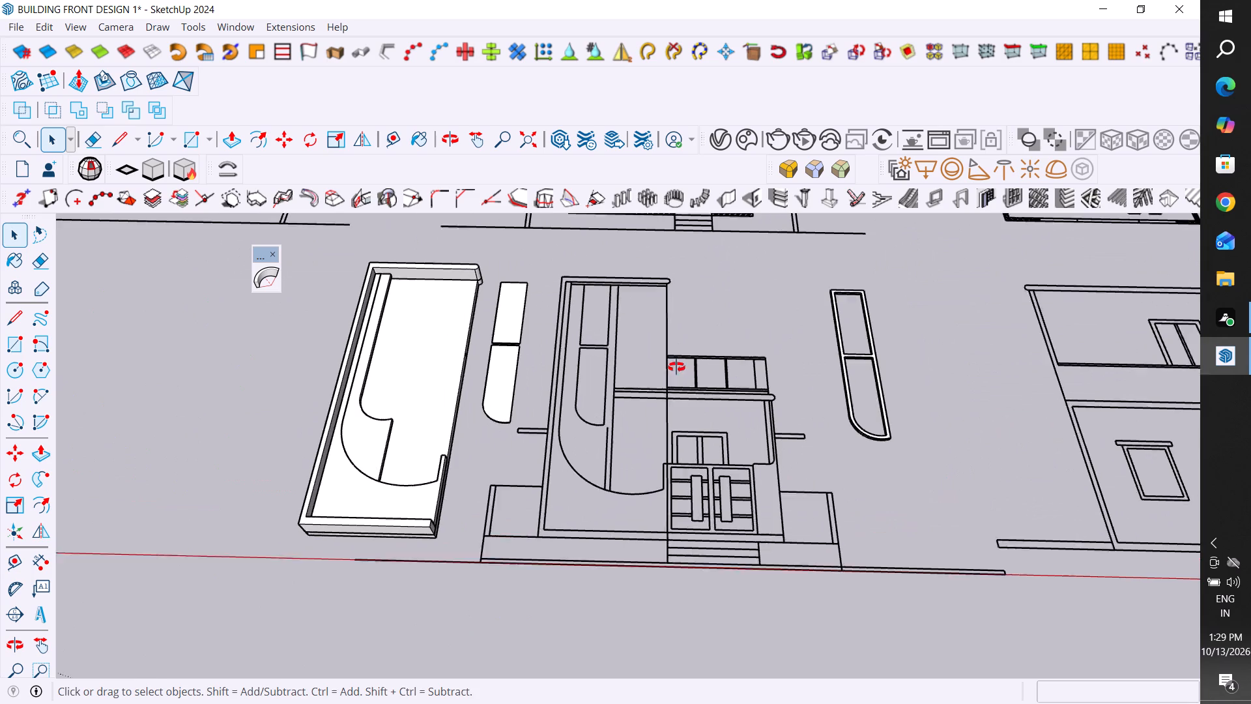
middle_drag(676, 367, 674, 505)
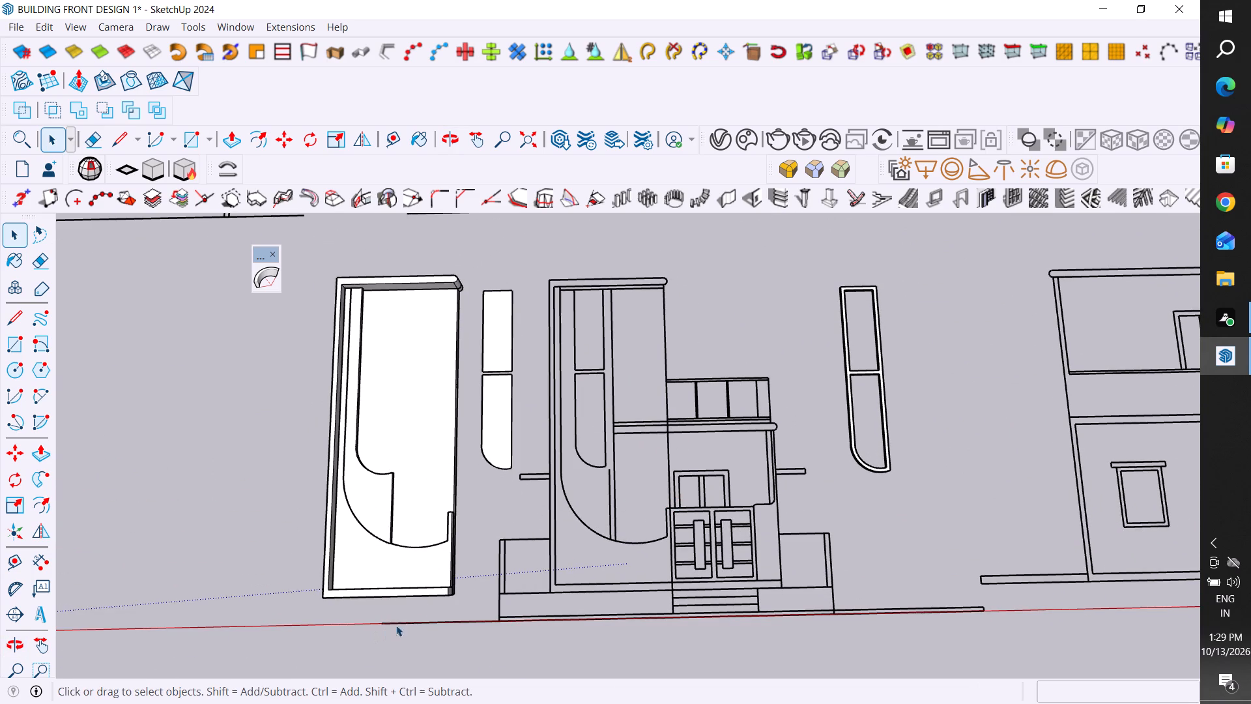
click(14, 325)
click(12, 240)
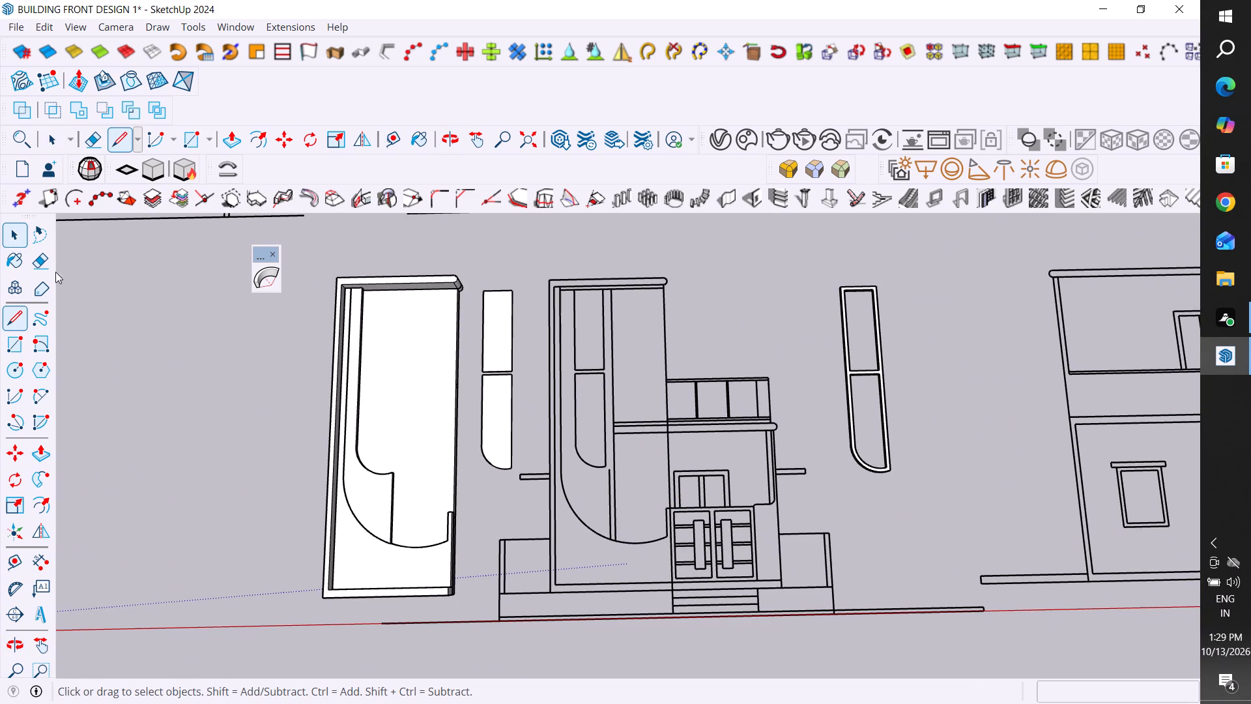
click(669, 429)
right_click(669, 429)
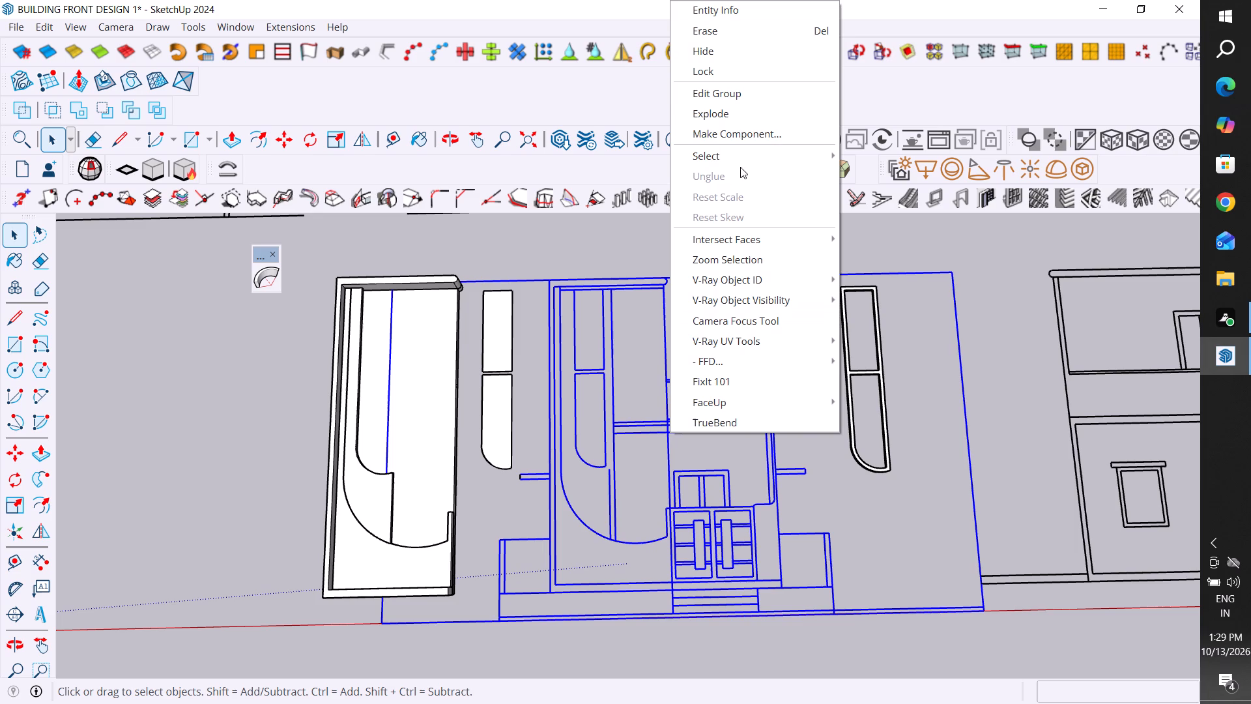
click(746, 109)
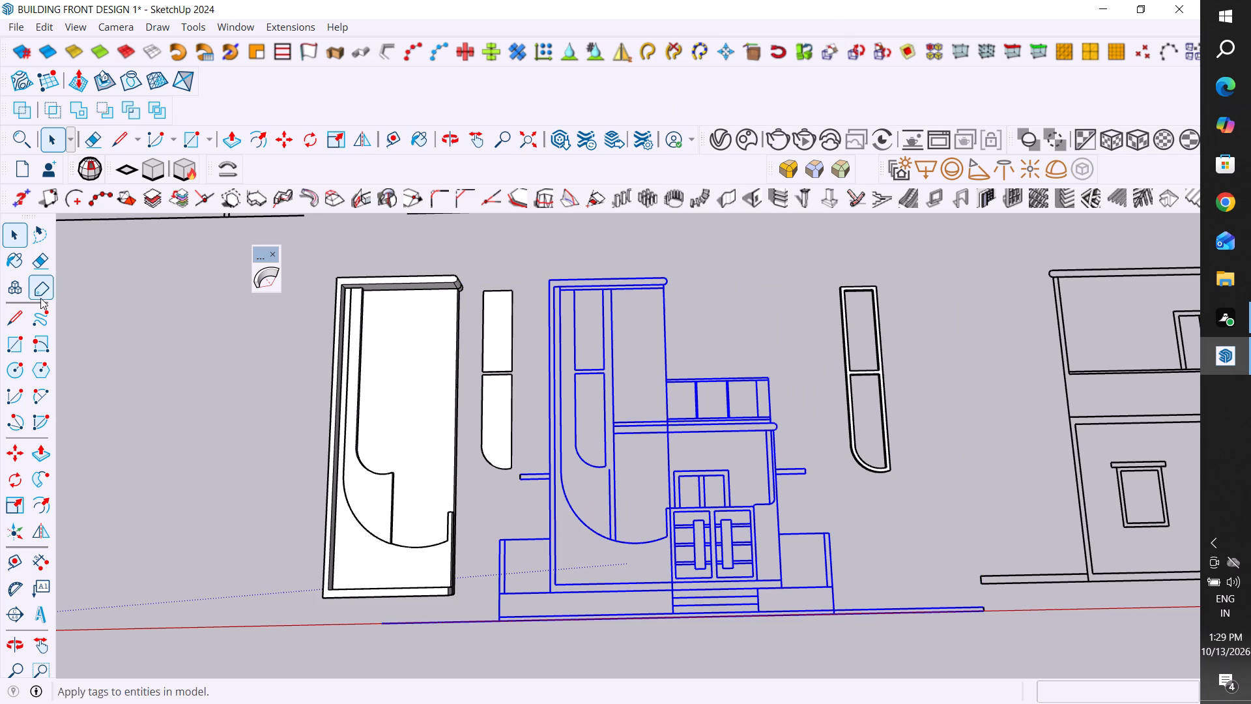
key(Escape)
Draw a line about 152 inches long along the green axis beside the elevation's tall round-bottomed window, up to the top band's underside.
click(13, 322)
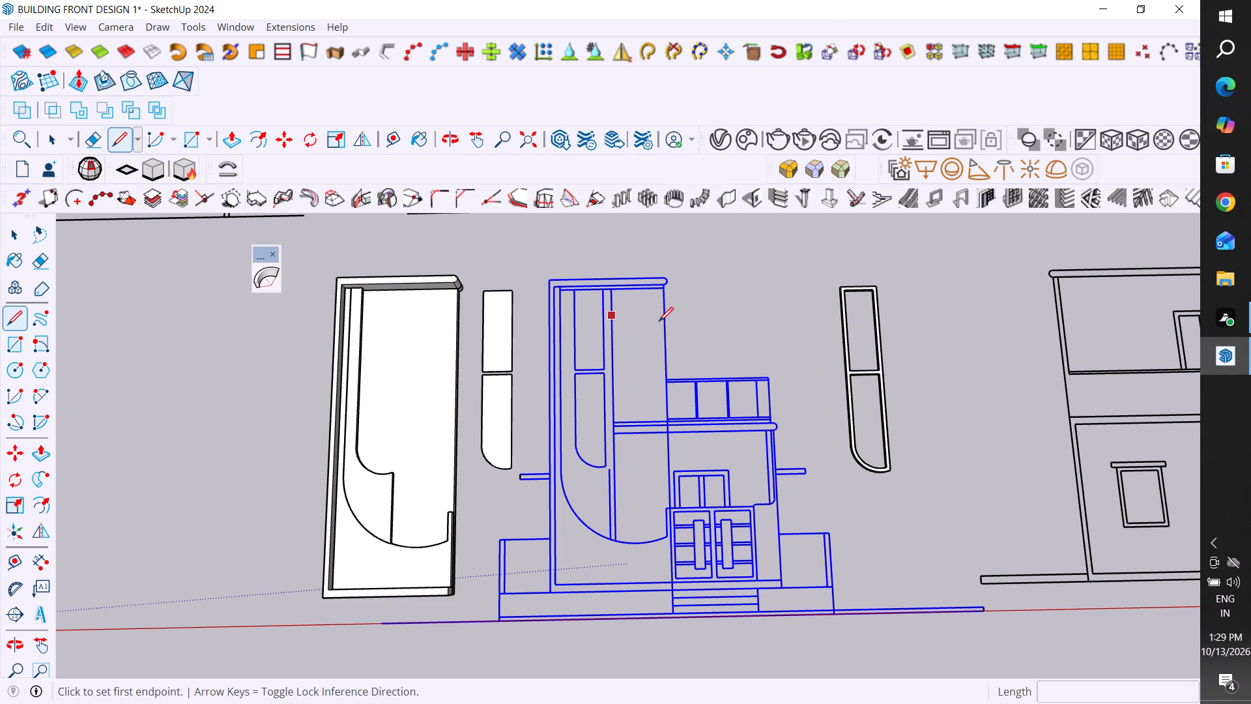
scroll(677, 398, up, 3)
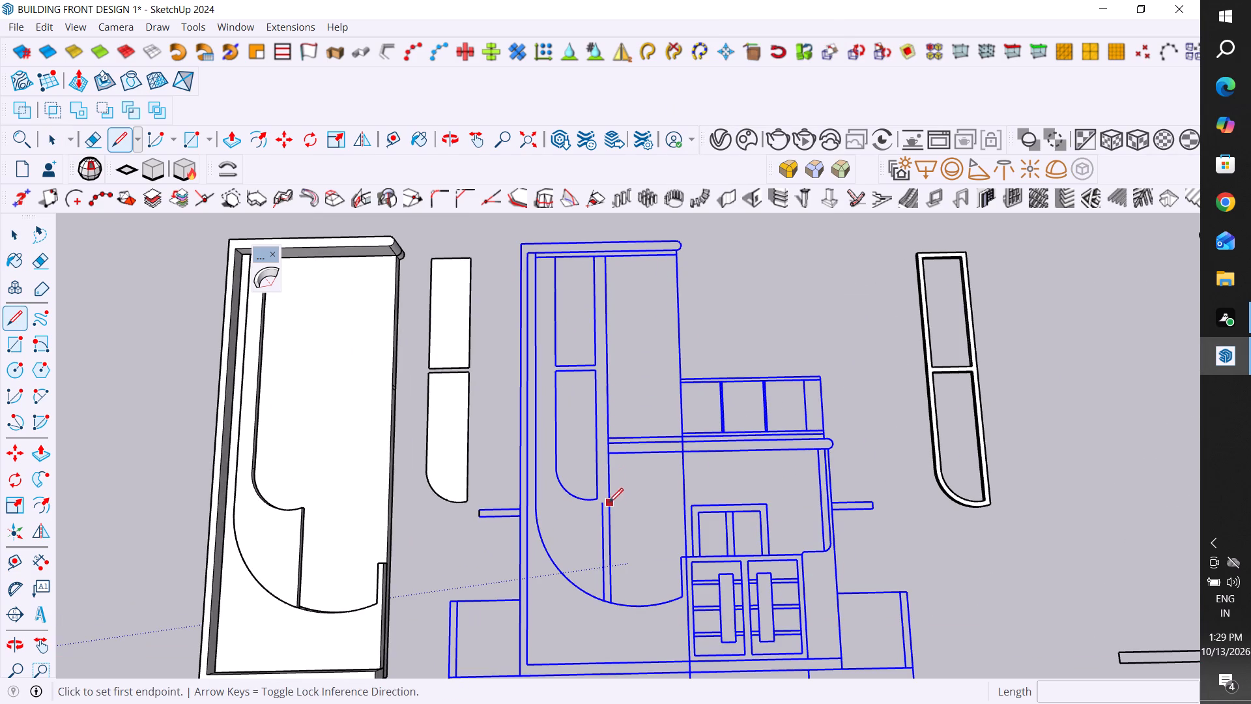
click(600, 506)
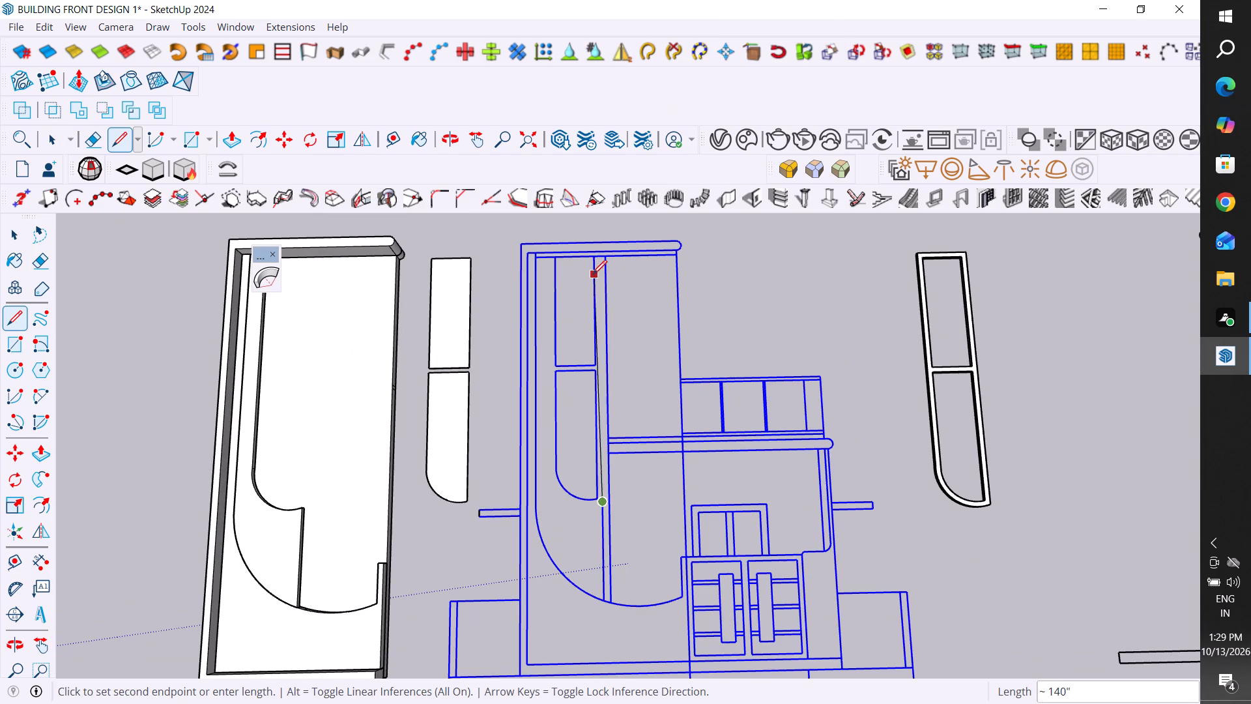
scroll(603, 256, up, 9)
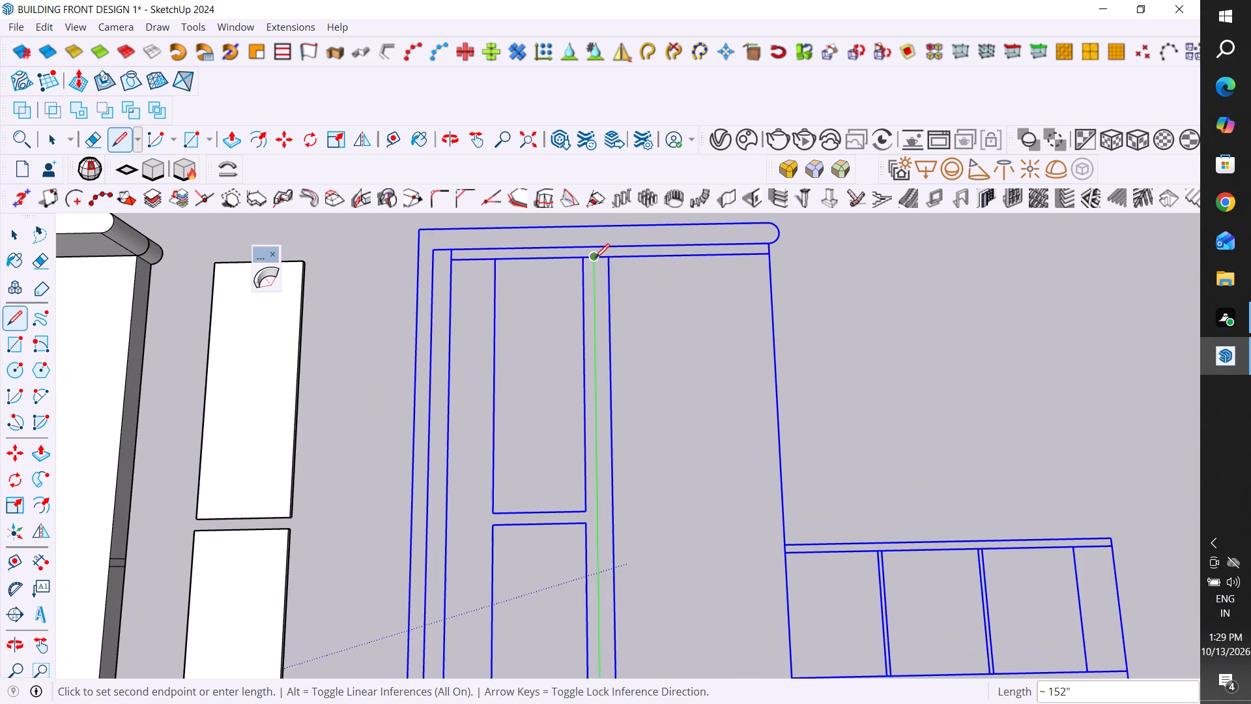
click(595, 258)
scroll(595, 258, down, 6)
key(Escape)
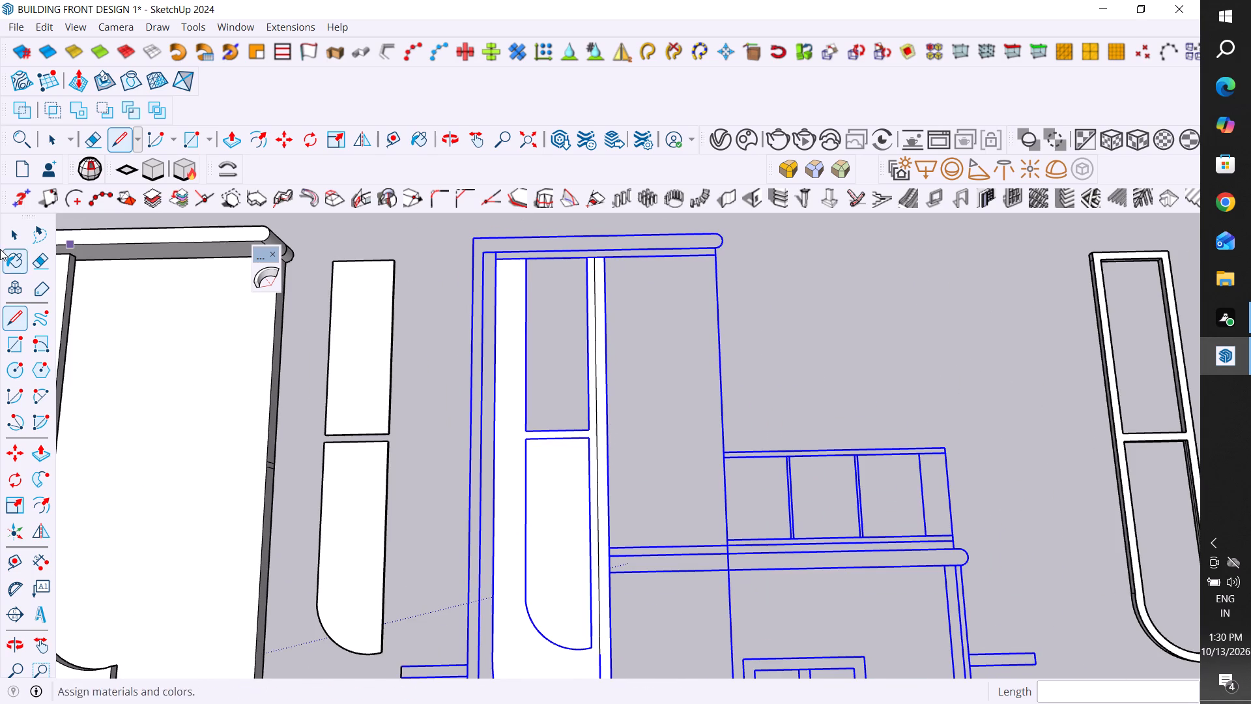
Delete the face surrounding the elevation's tall window and the narrow strip face beside it.
click(20, 228)
click(579, 505)
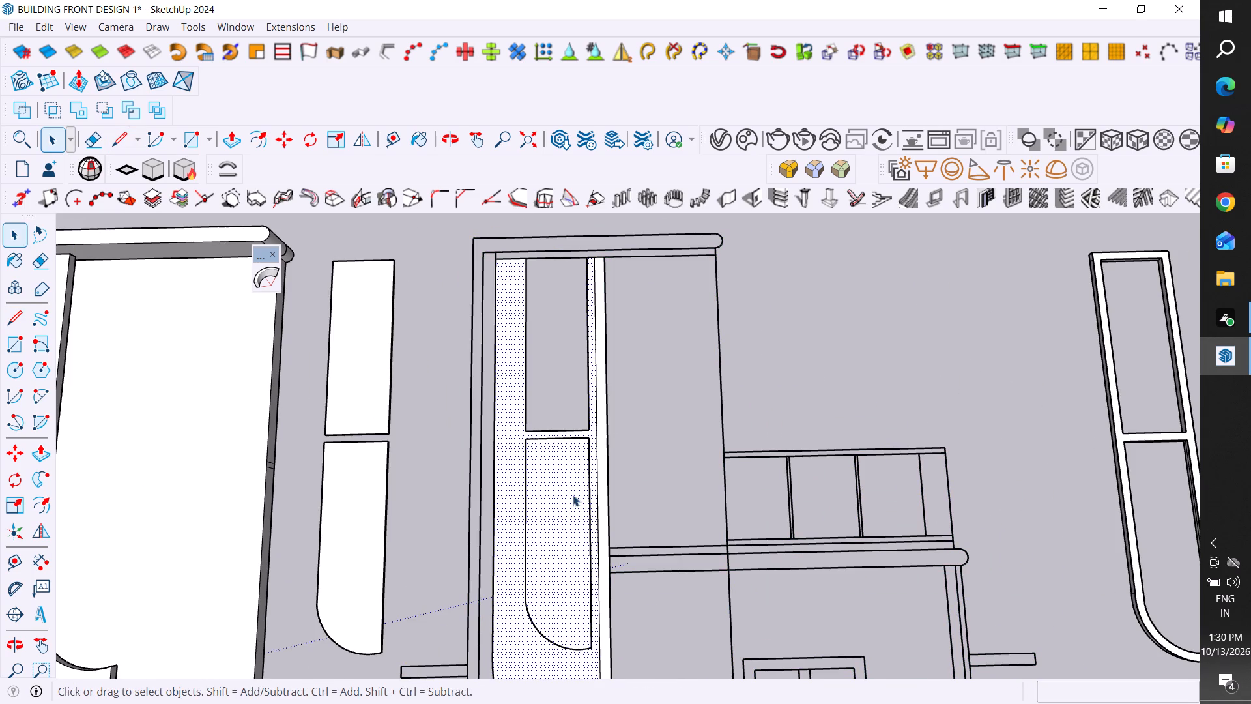
key(Delete)
click(604, 476)
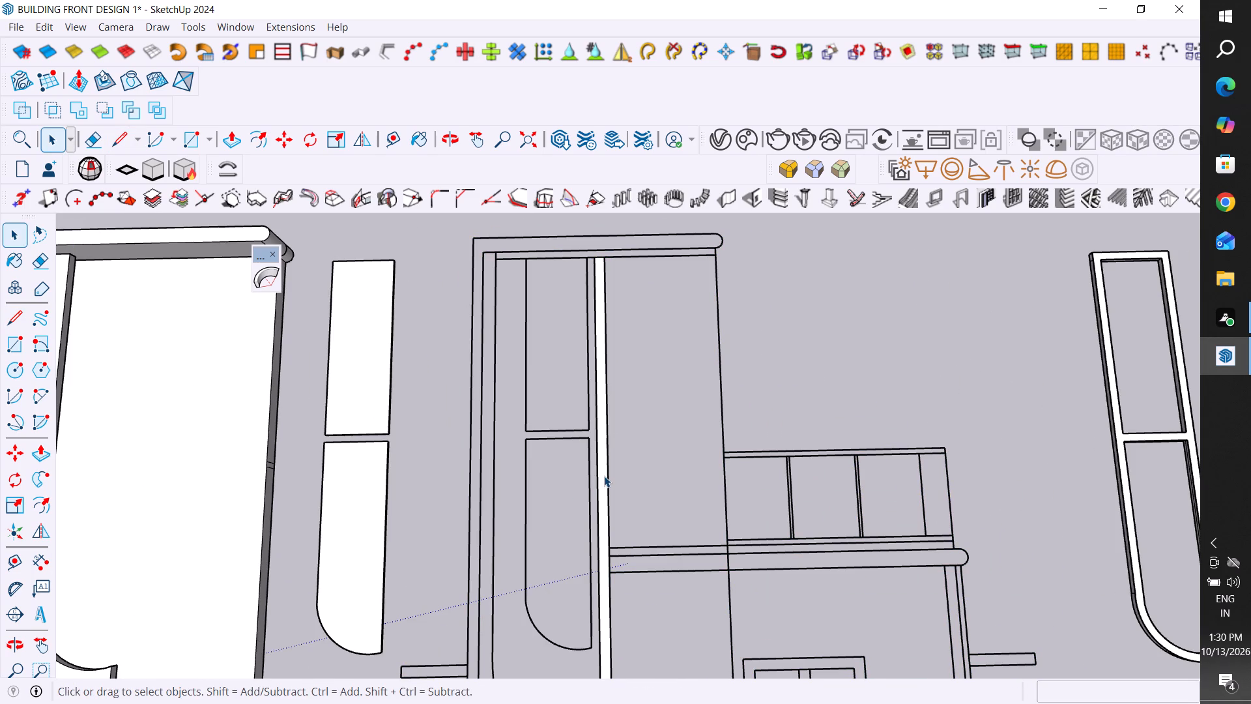
key(Delete)
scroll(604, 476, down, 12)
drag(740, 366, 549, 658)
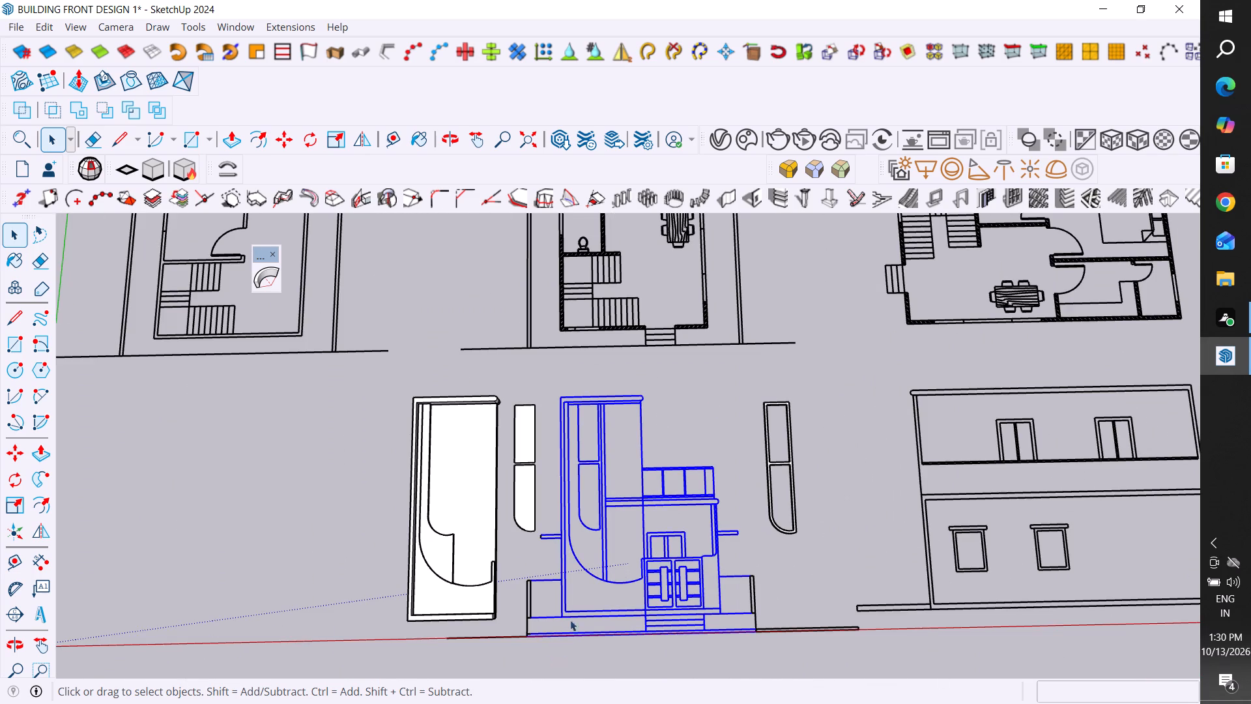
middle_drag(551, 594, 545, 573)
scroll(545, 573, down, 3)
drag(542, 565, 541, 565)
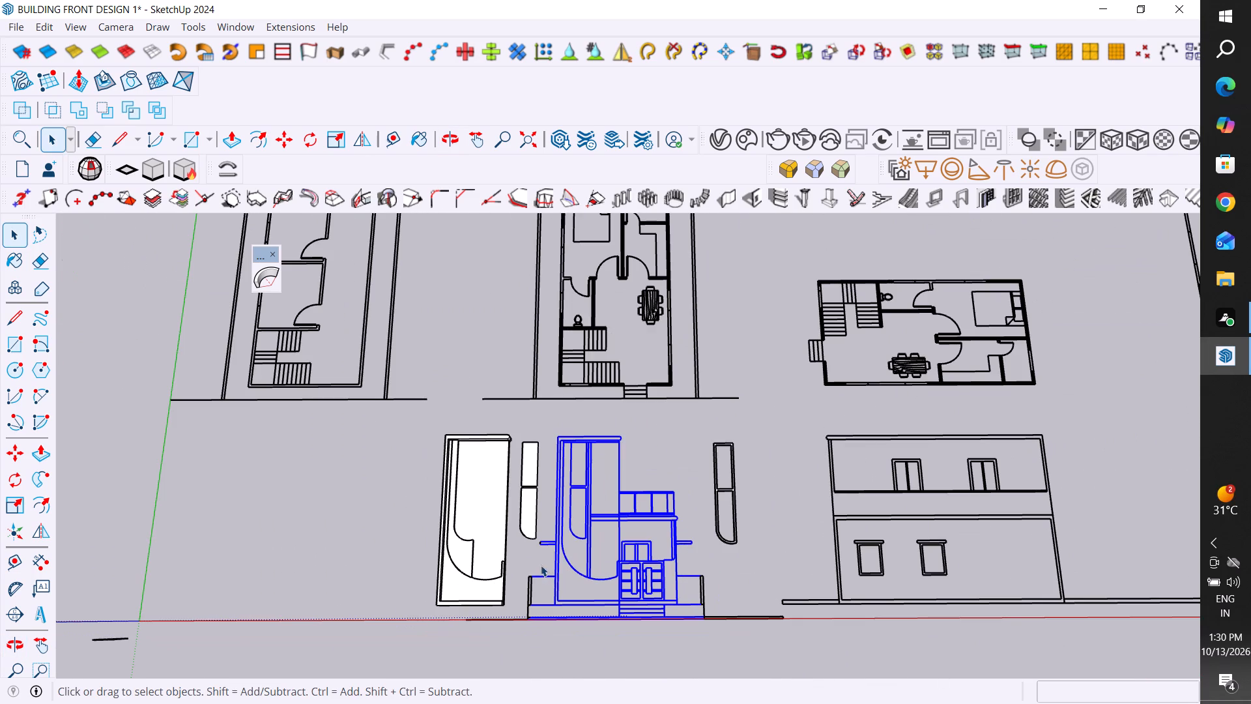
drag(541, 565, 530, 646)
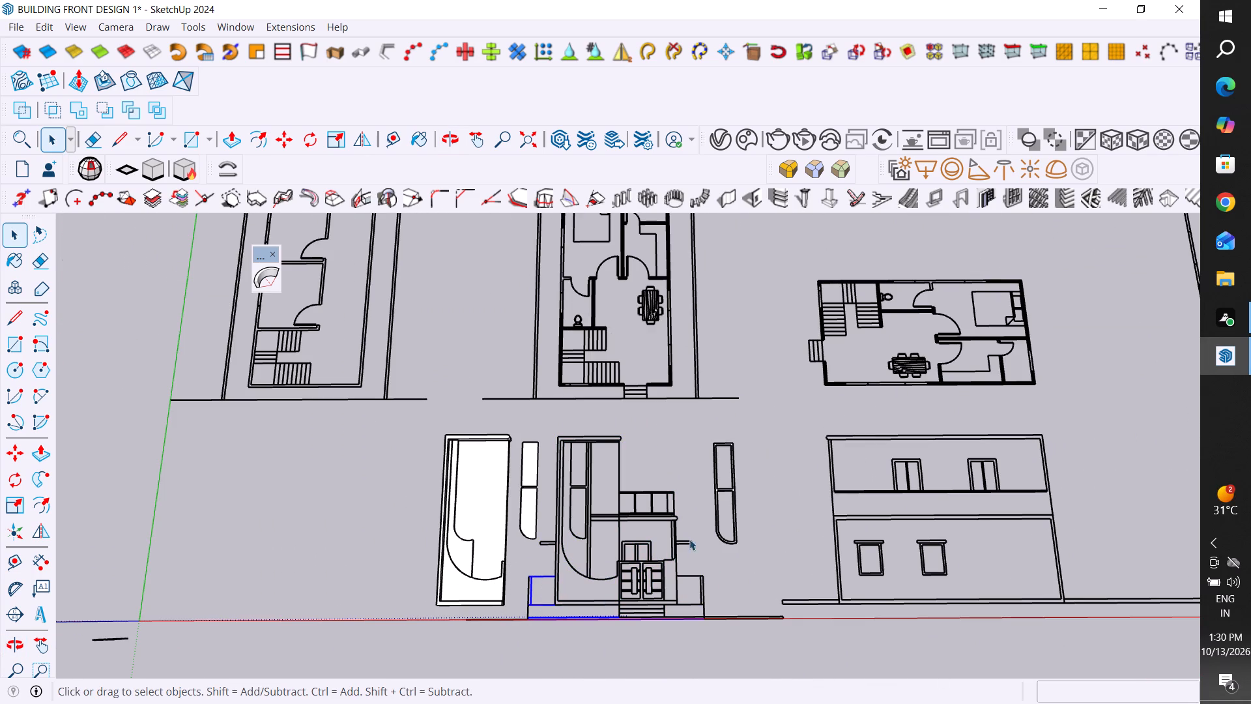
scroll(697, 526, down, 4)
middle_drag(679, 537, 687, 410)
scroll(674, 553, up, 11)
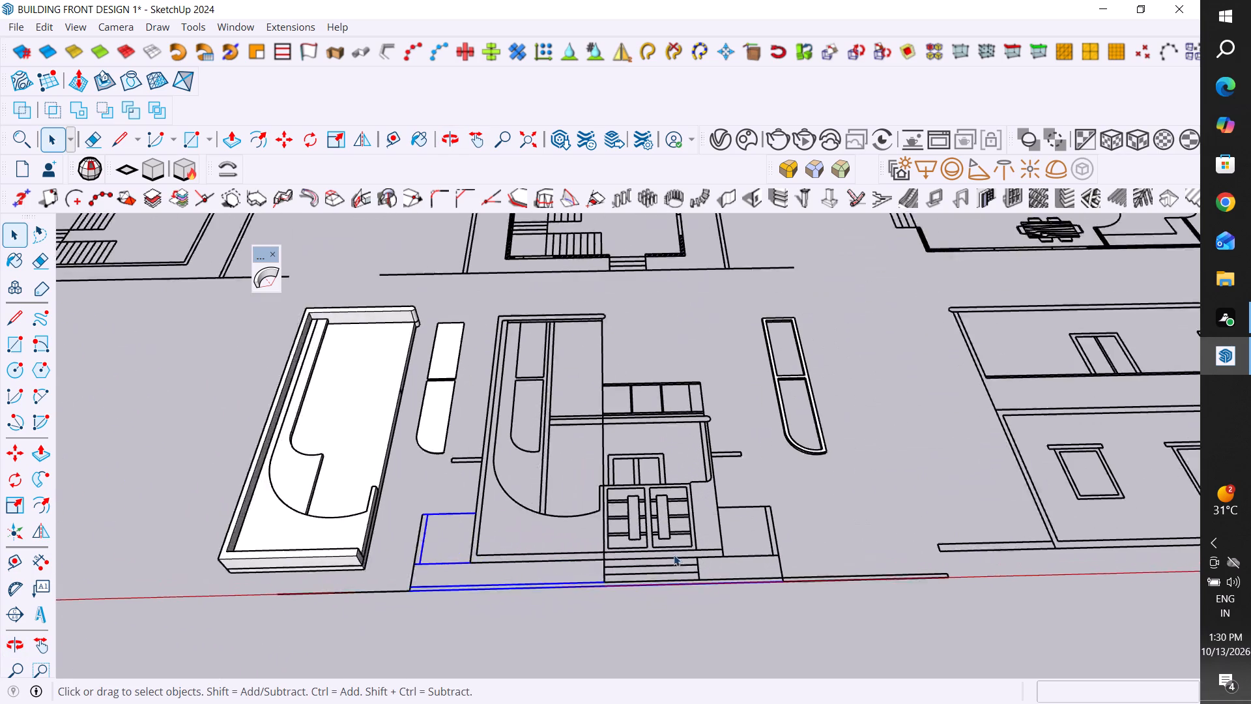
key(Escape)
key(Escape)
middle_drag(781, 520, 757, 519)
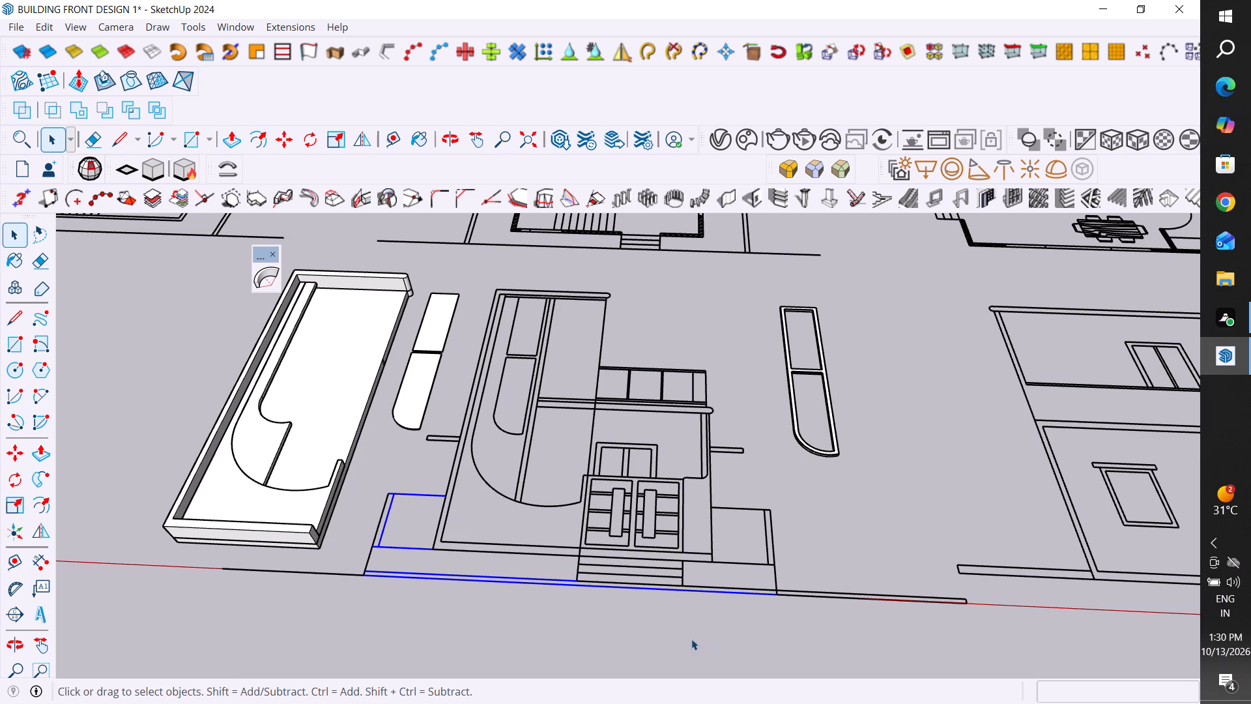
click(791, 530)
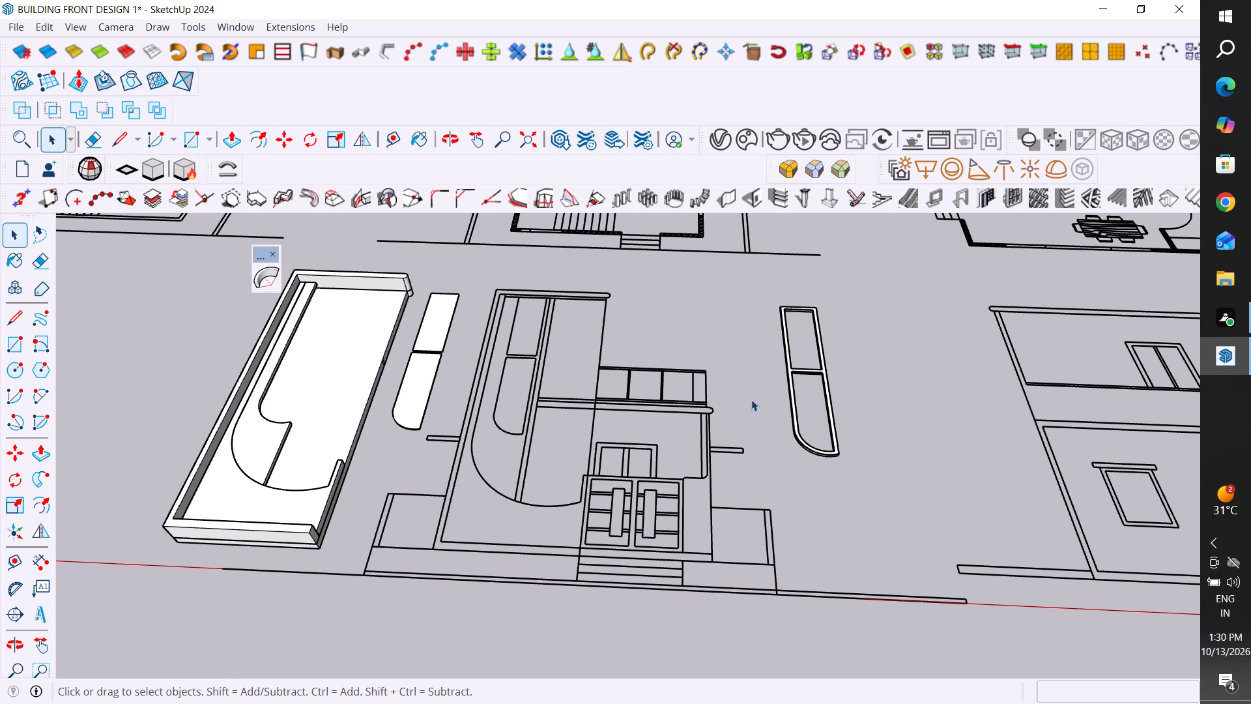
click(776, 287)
Select the whole front elevation linework, including the side ledges, steps and base line, make it a group, and clear the selection.
drag(768, 281, 483, 620)
drag(483, 620, 485, 619)
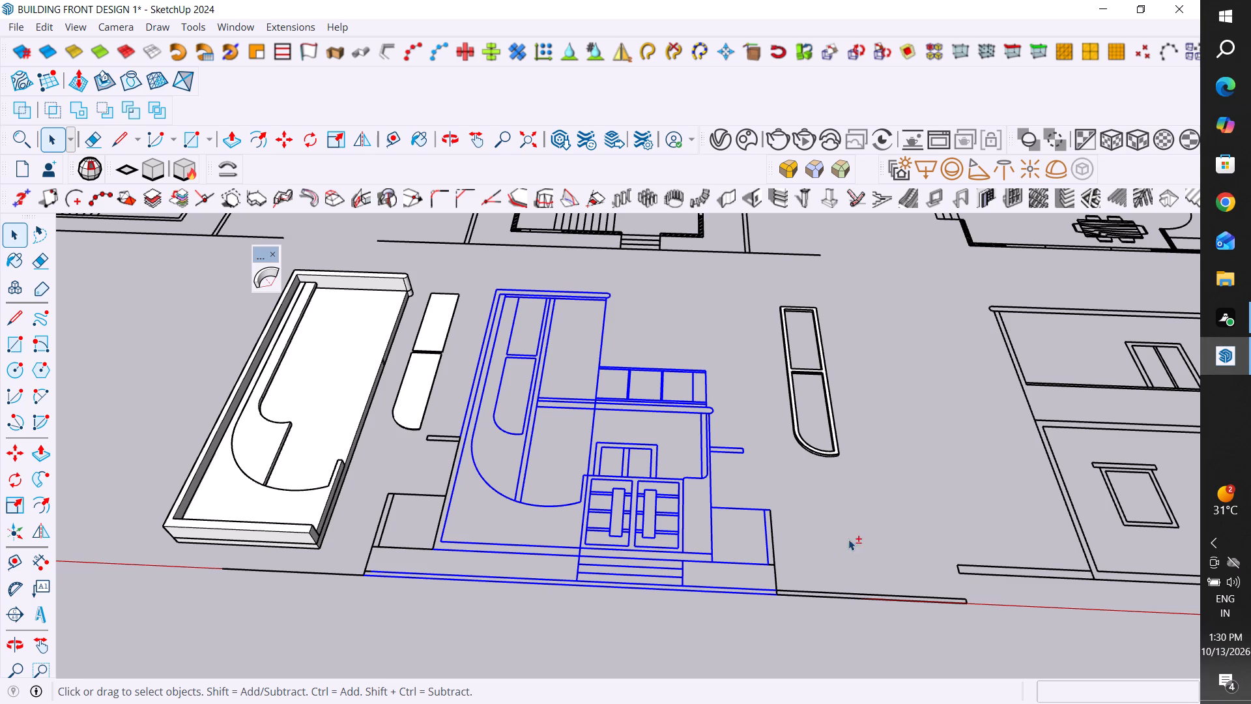
shift+drag(904, 507, 727, 626)
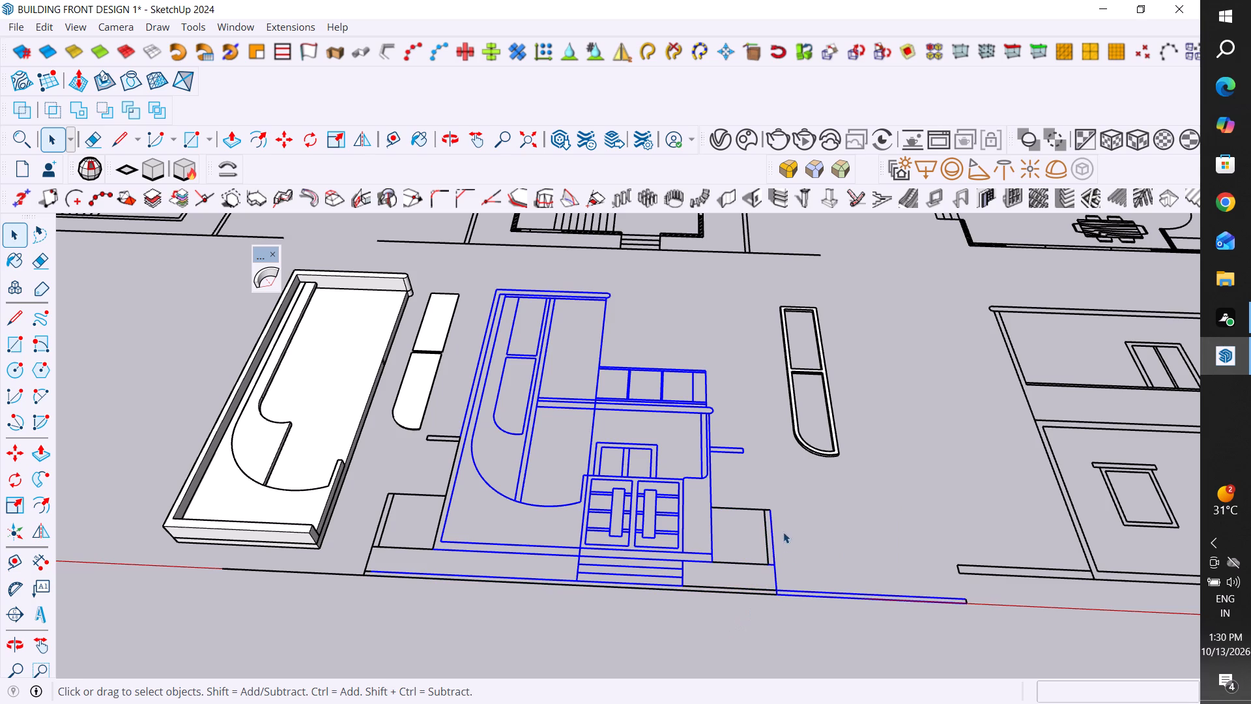
scroll(788, 486, up, 3)
scroll(804, 496, down, 6)
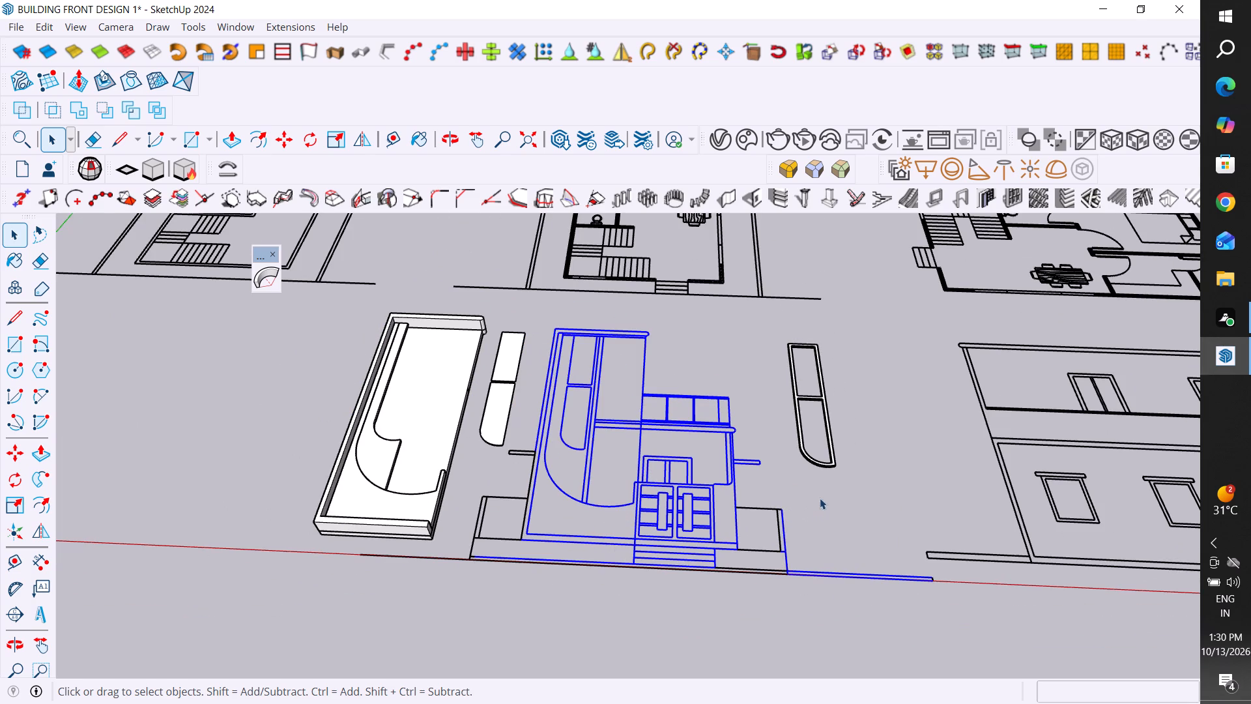
drag(820, 498, 463, 593)
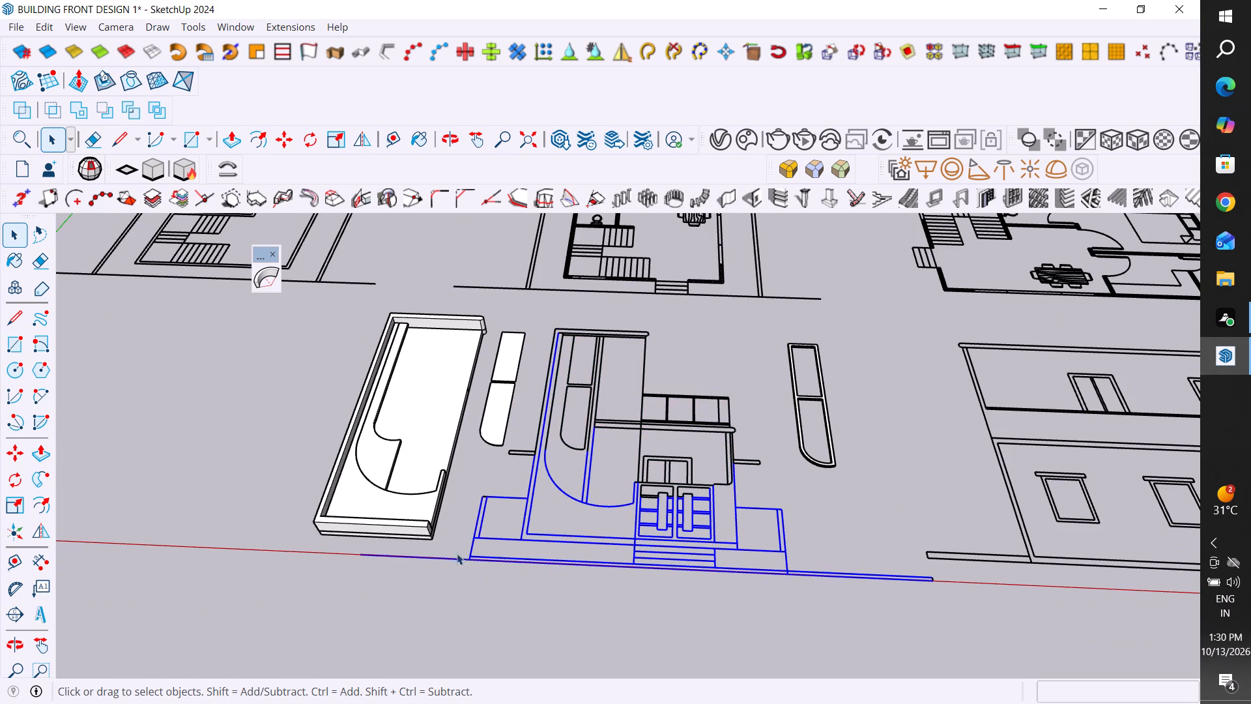
ctrl+drag(779, 302, 704, 427)
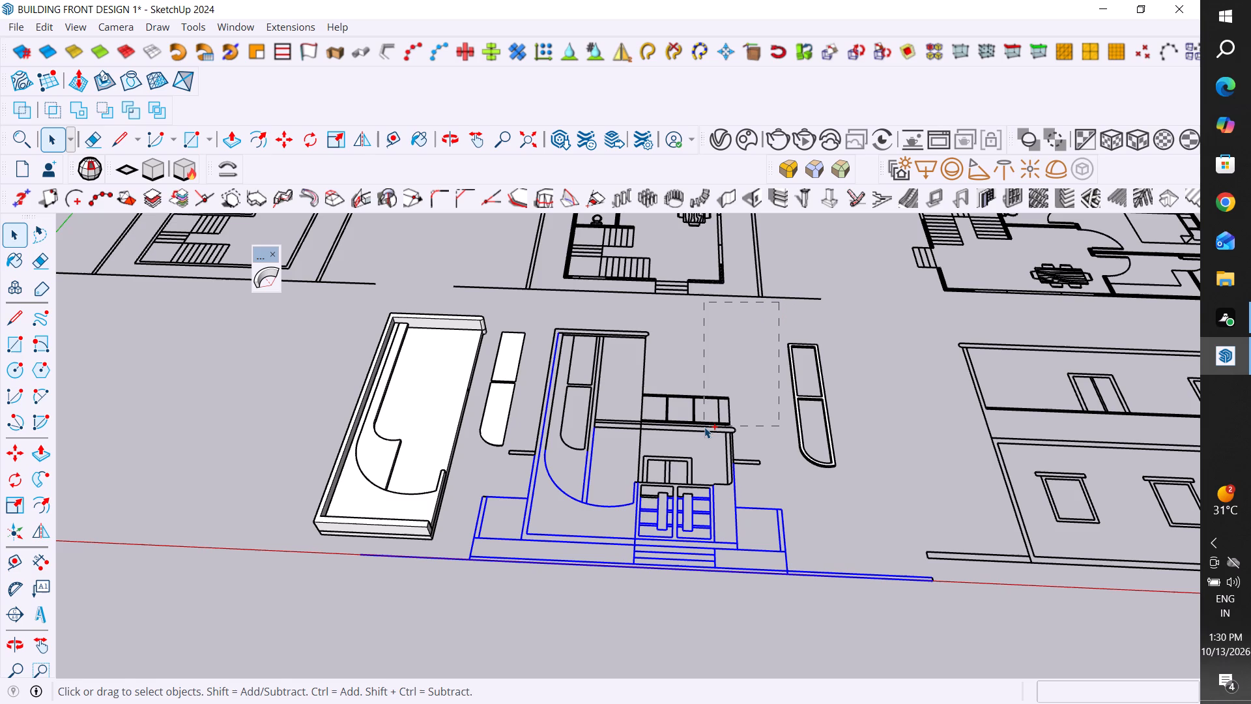
ctrl+drag(704, 427, 553, 527)
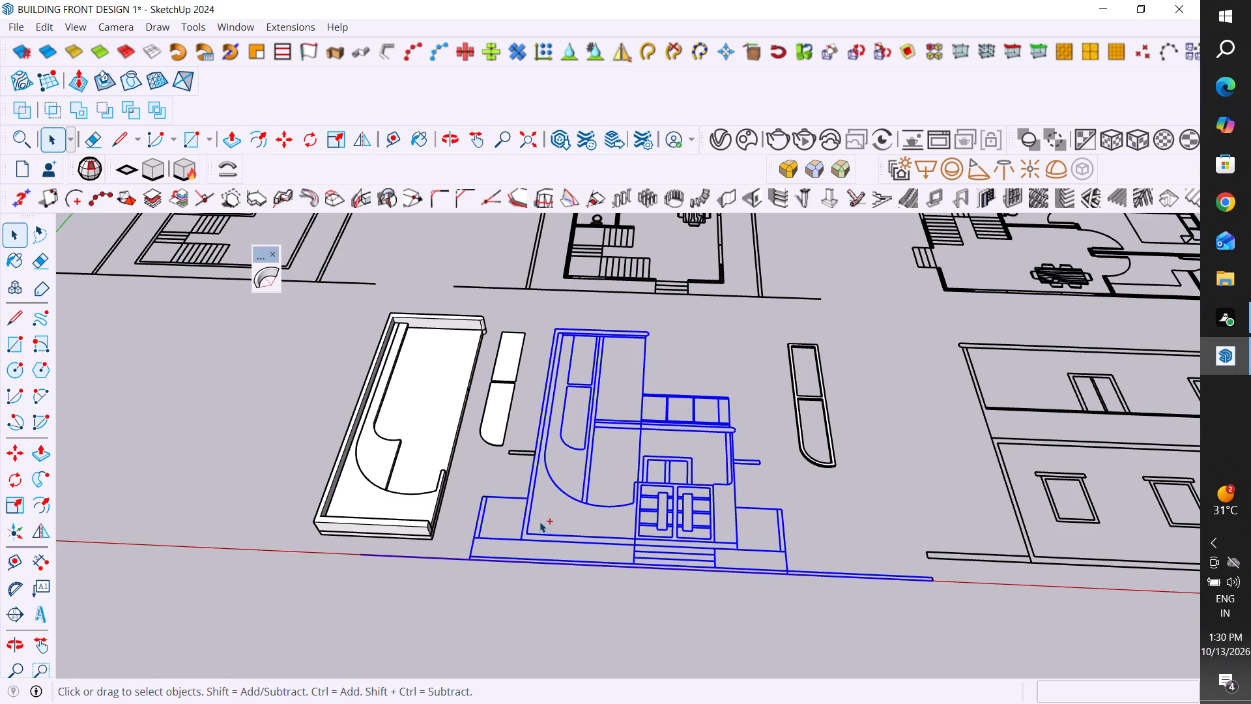
ctrl+drag(530, 435, 517, 461)
scroll(525, 457, up, 13)
ctrl+drag(570, 426, 515, 472)
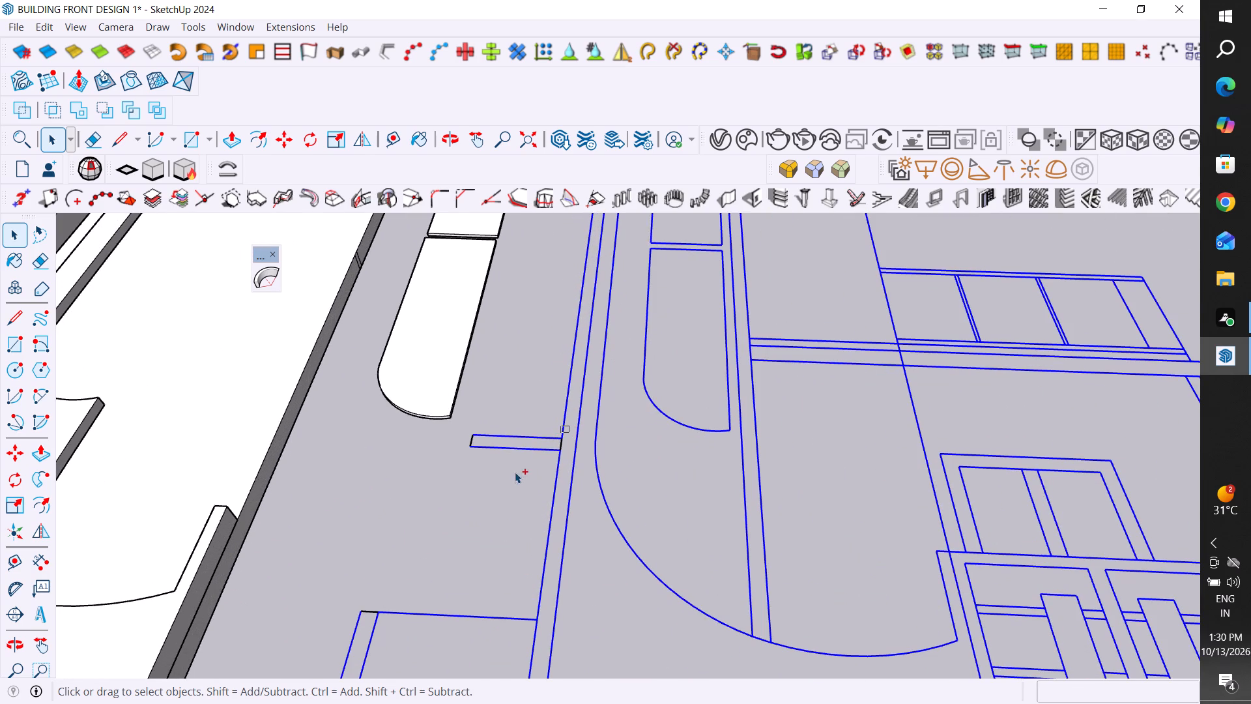
ctrl+drag(515, 472, 462, 499)
scroll(604, 531, down, 12)
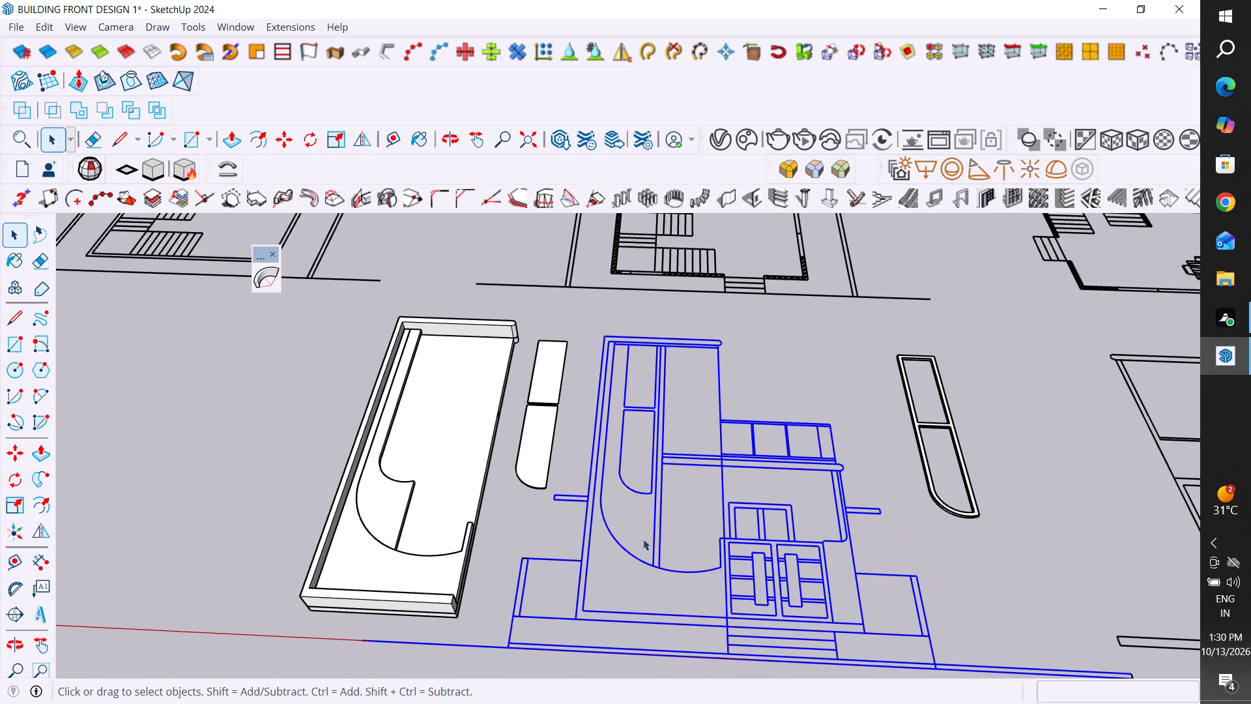
right_click(771, 597)
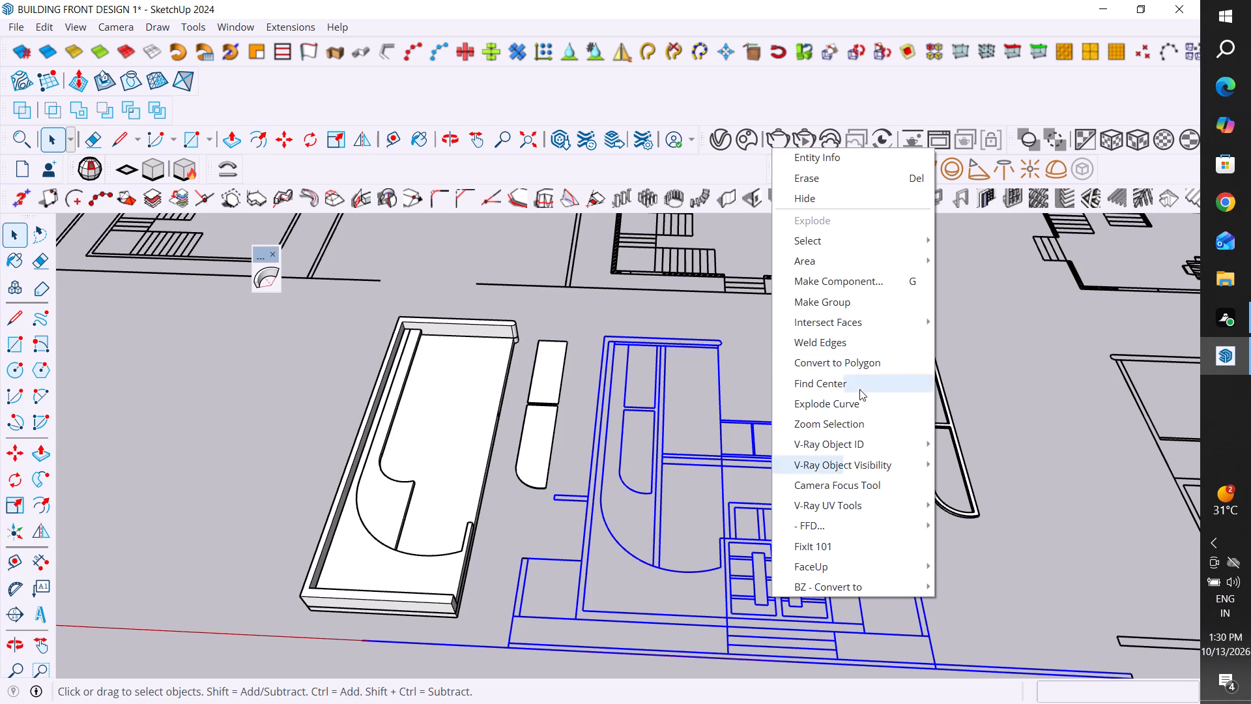
click(859, 302)
click(708, 499)
scroll(864, 593, down, 3)
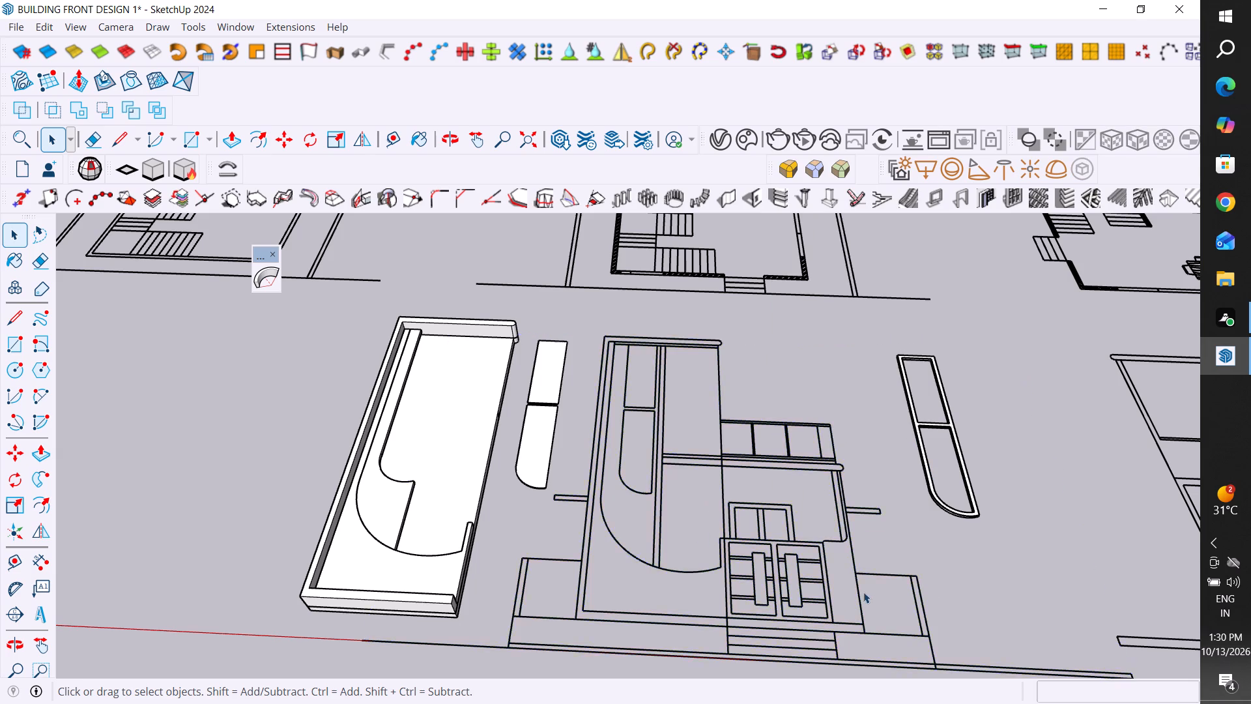
scroll(863, 592, down, 3)
key(Escape)
key(Escape)
key(Escape)
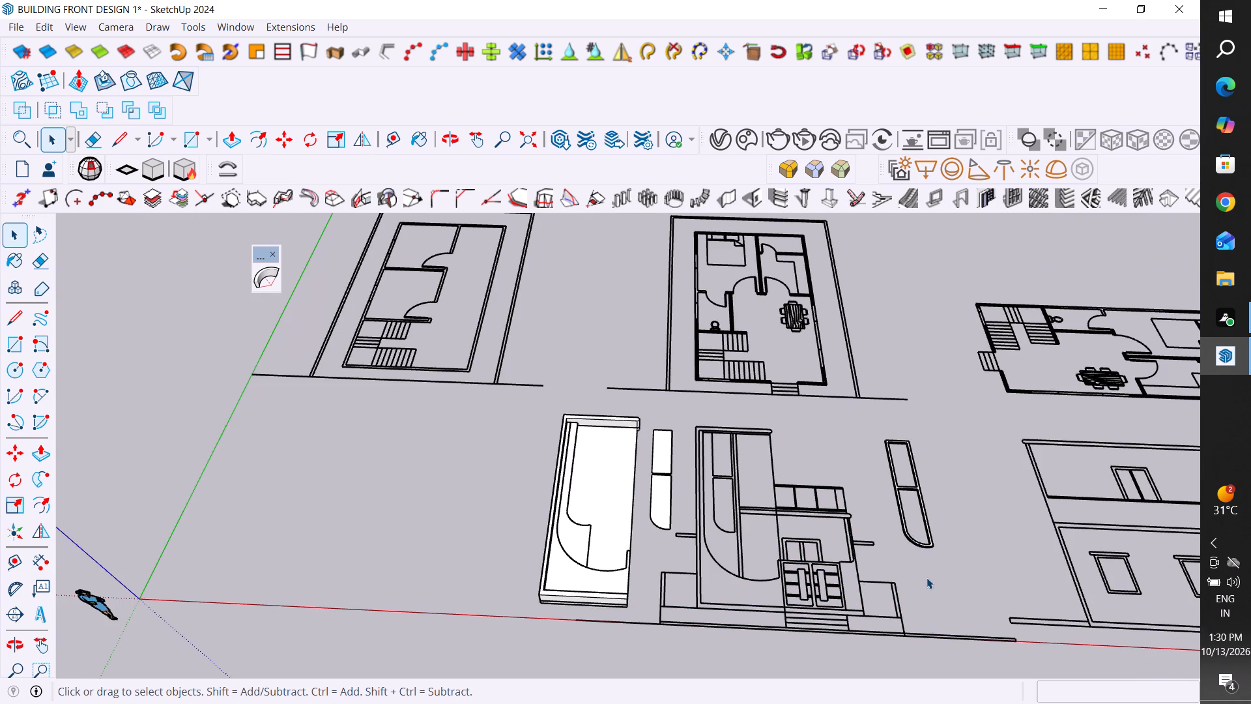
key(Escape)
Move the separate round-bottomed window frame by its lower corner about 399 inches onto the matching endpoint of the wall body's curved opening.
scroll(925, 578, up, 4)
click(927, 531)
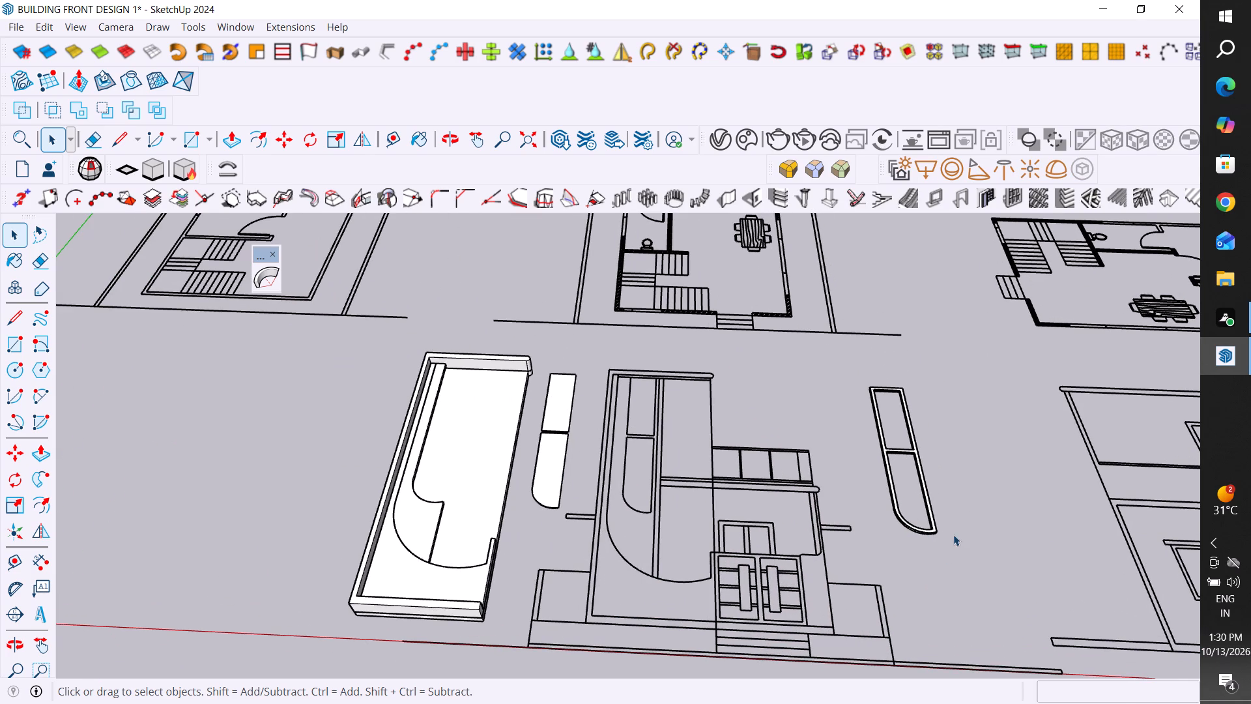
drag(970, 475, 902, 570)
key(m)
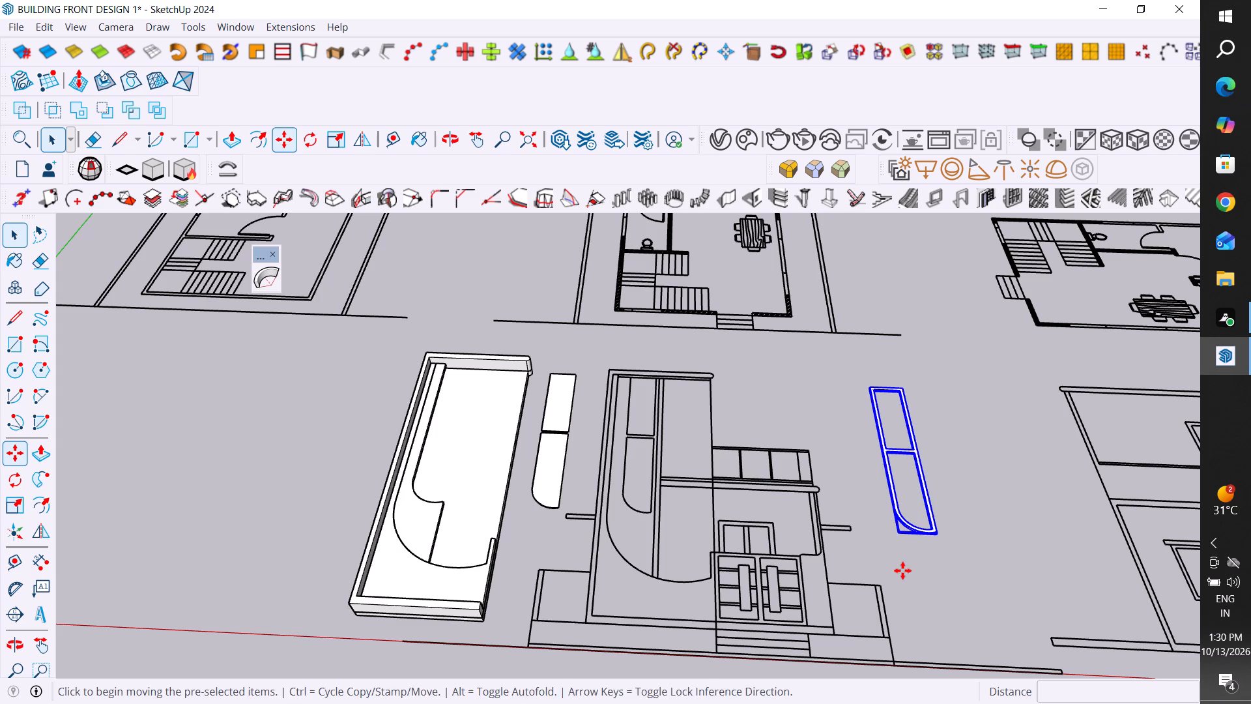
scroll(931, 542, up, 15)
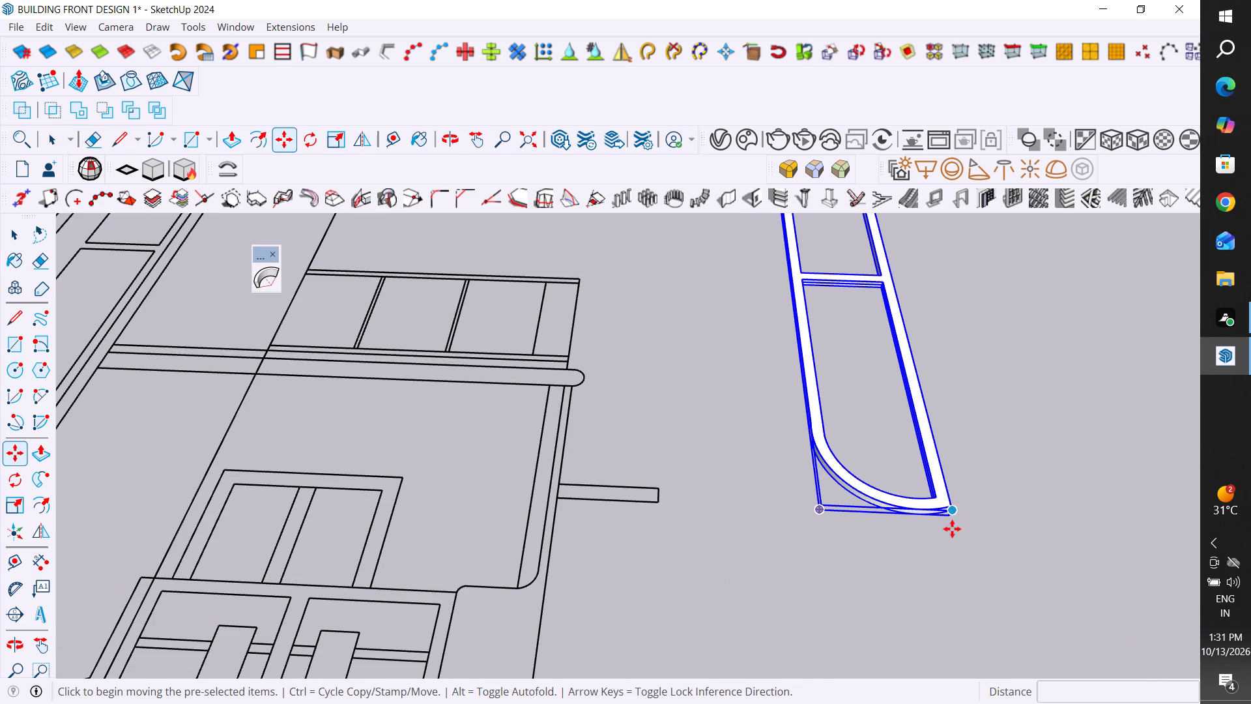
scroll(951, 529, up, 9)
click(956, 487)
scroll(1141, 596, down, 8)
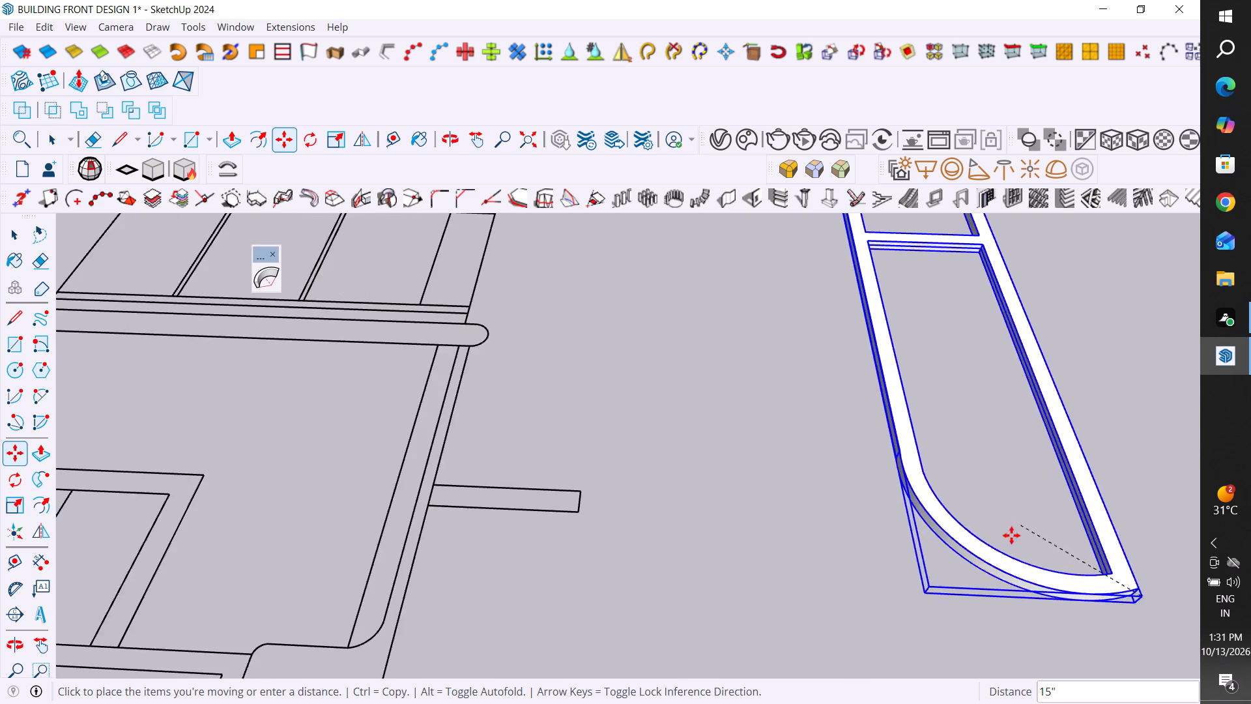
scroll(1011, 535, down, 20)
scroll(1011, 535, down, 2)
scroll(530, 474, up, 7)
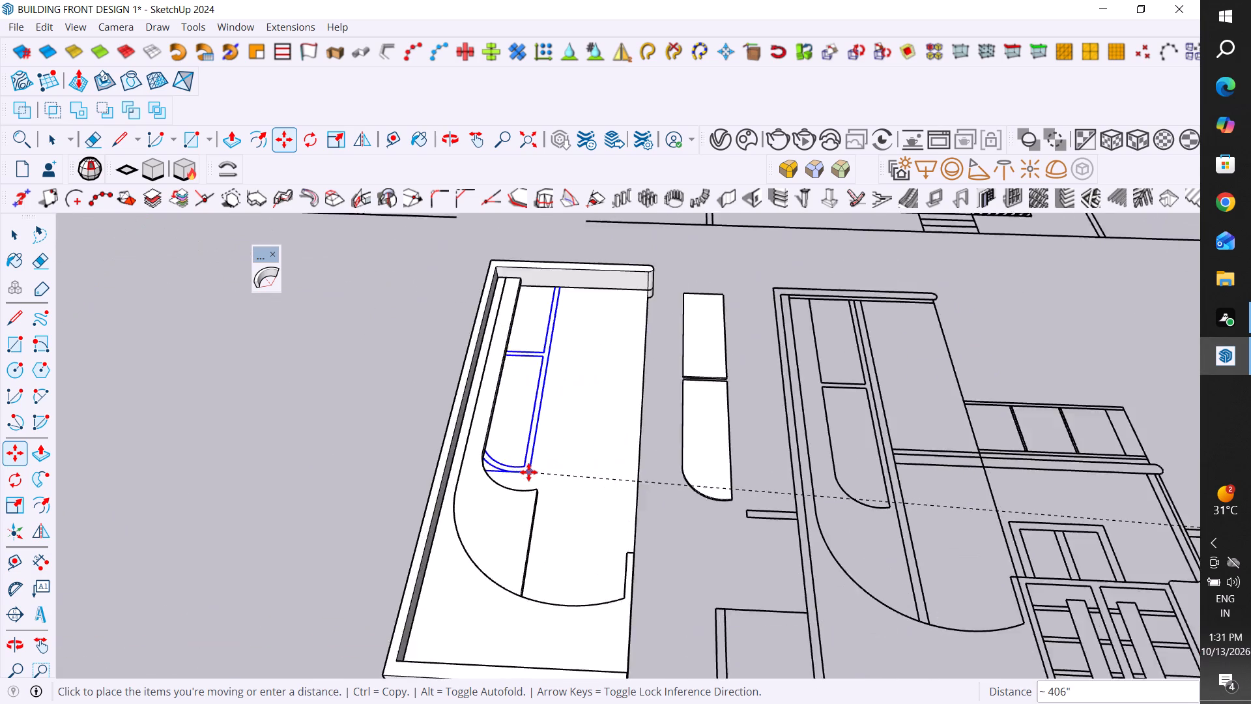
scroll(528, 472, up, 8)
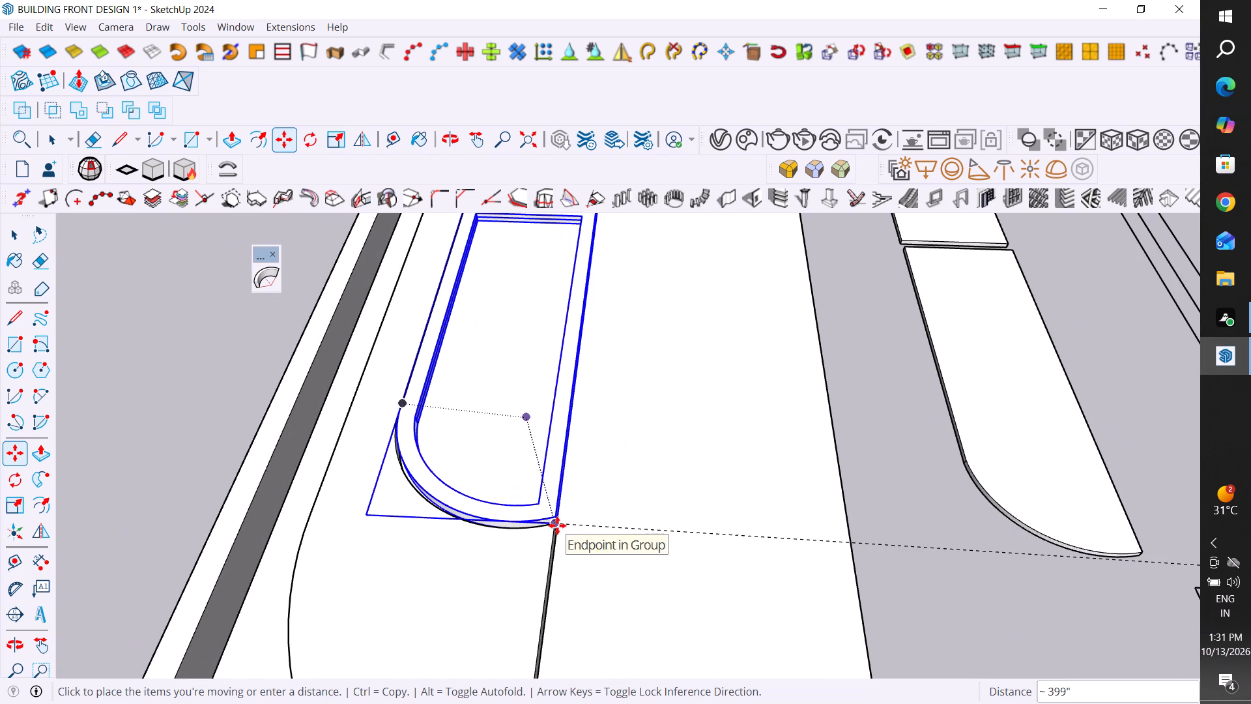
click(557, 525)
click(17, 233)
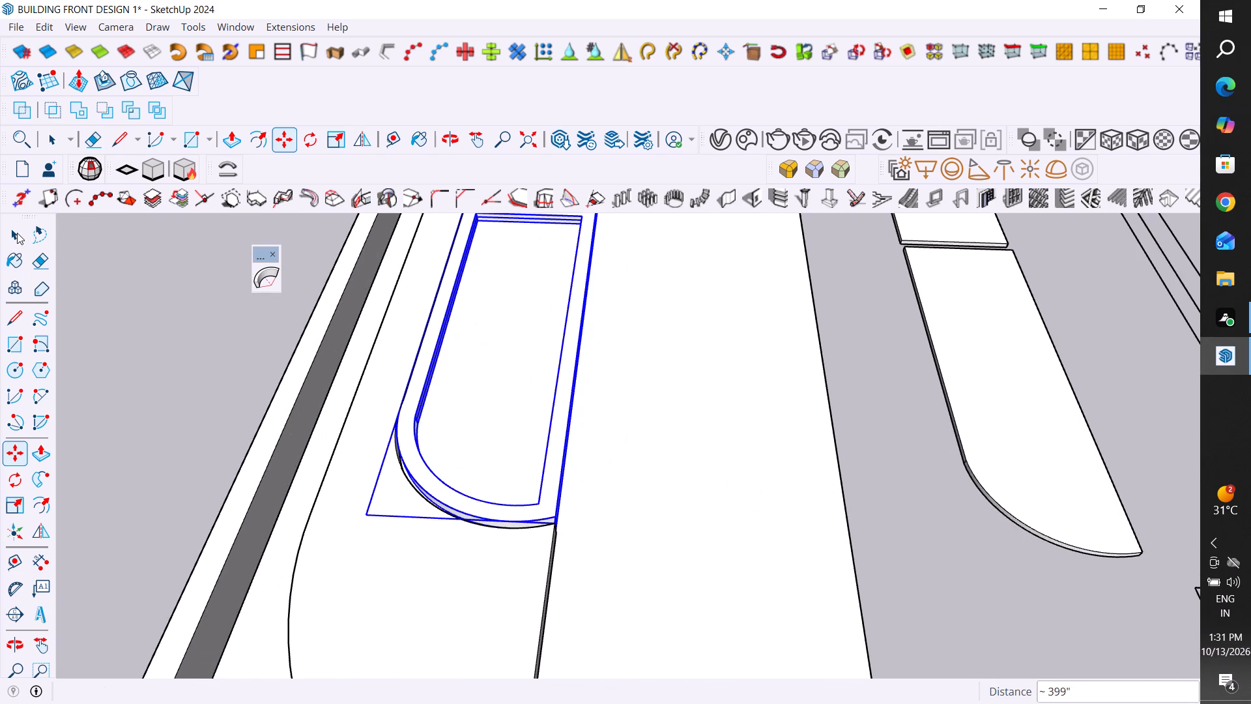
click(194, 350)
scroll(680, 520, down, 5)
middle_drag(683, 521, 653, 626)
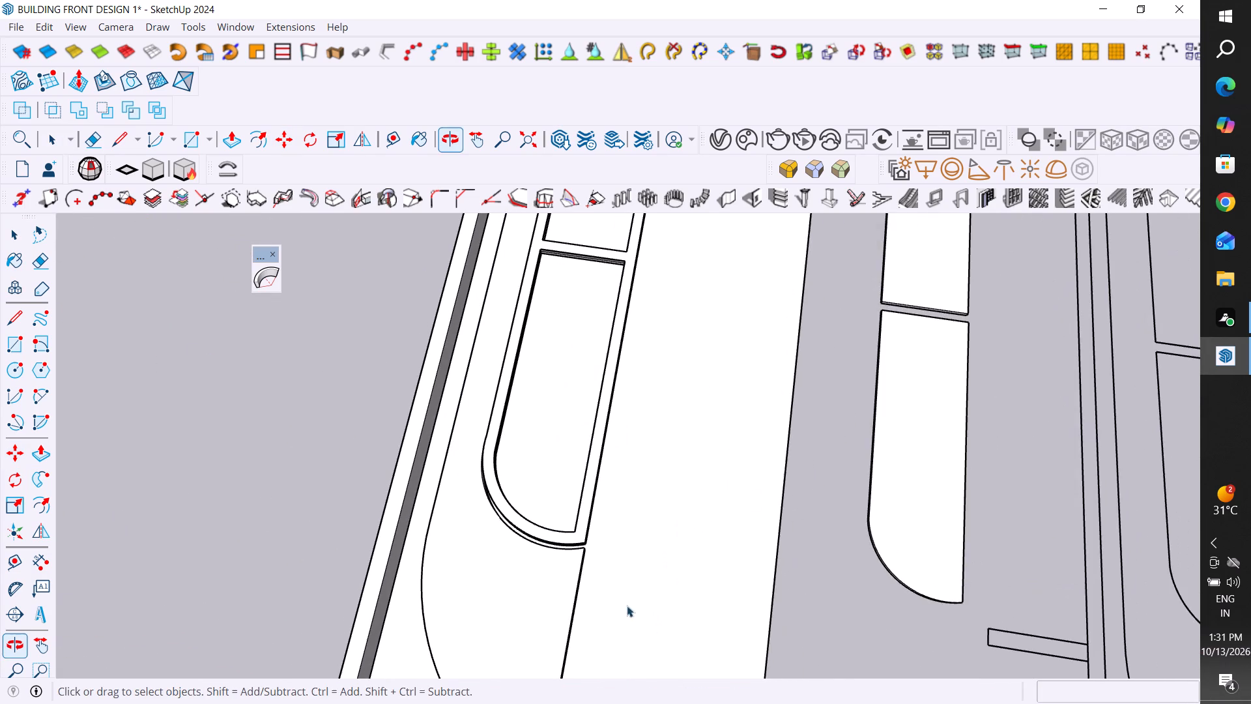
Move the round-bottomed window frame about 1 inch by its lower corner onto the wall opening's curve endpoint, and clear the selection.
scroll(460, 477, up, 5)
middle_drag(519, 529, 702, 520)
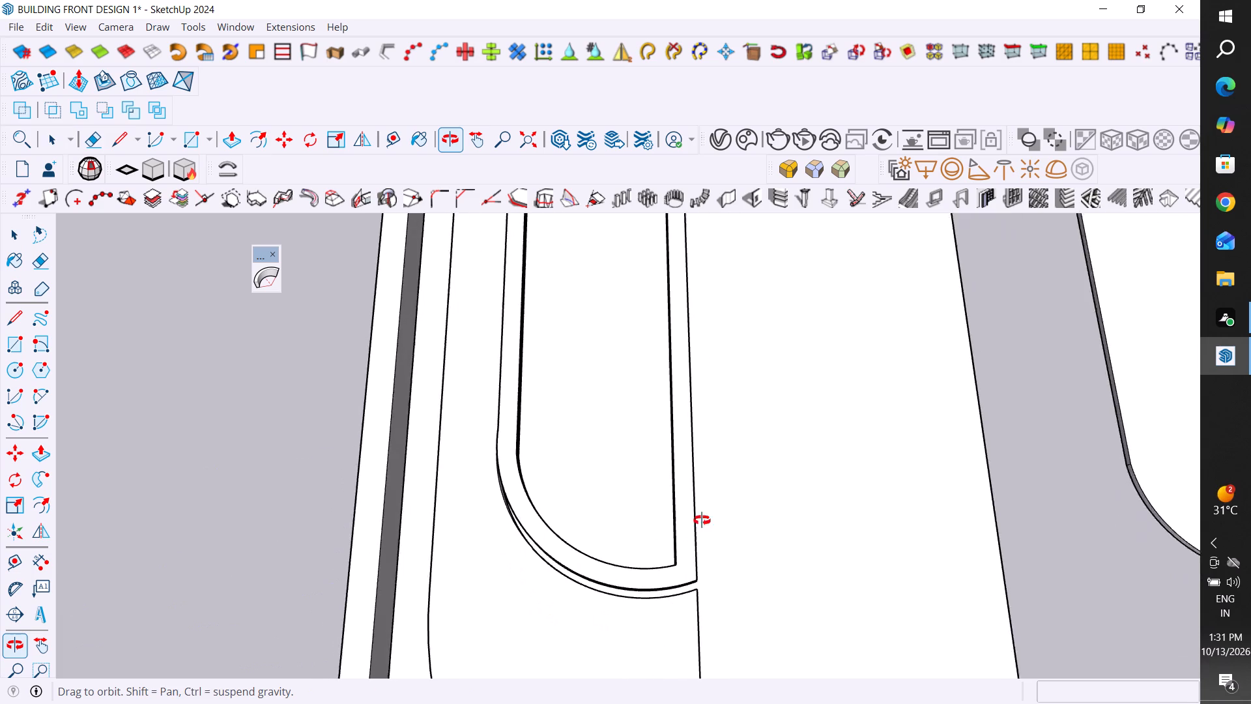
middle_drag(702, 520, 713, 499)
scroll(664, 576, up, 5)
click(693, 582)
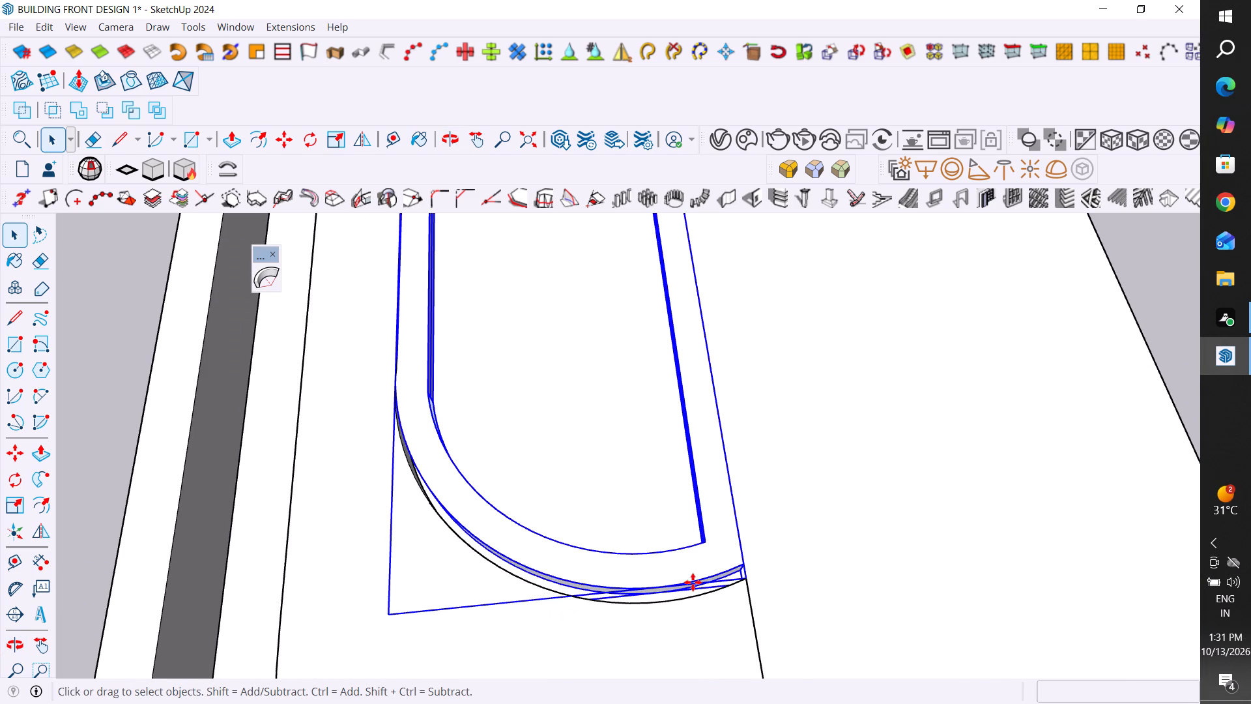
key(m)
click(743, 565)
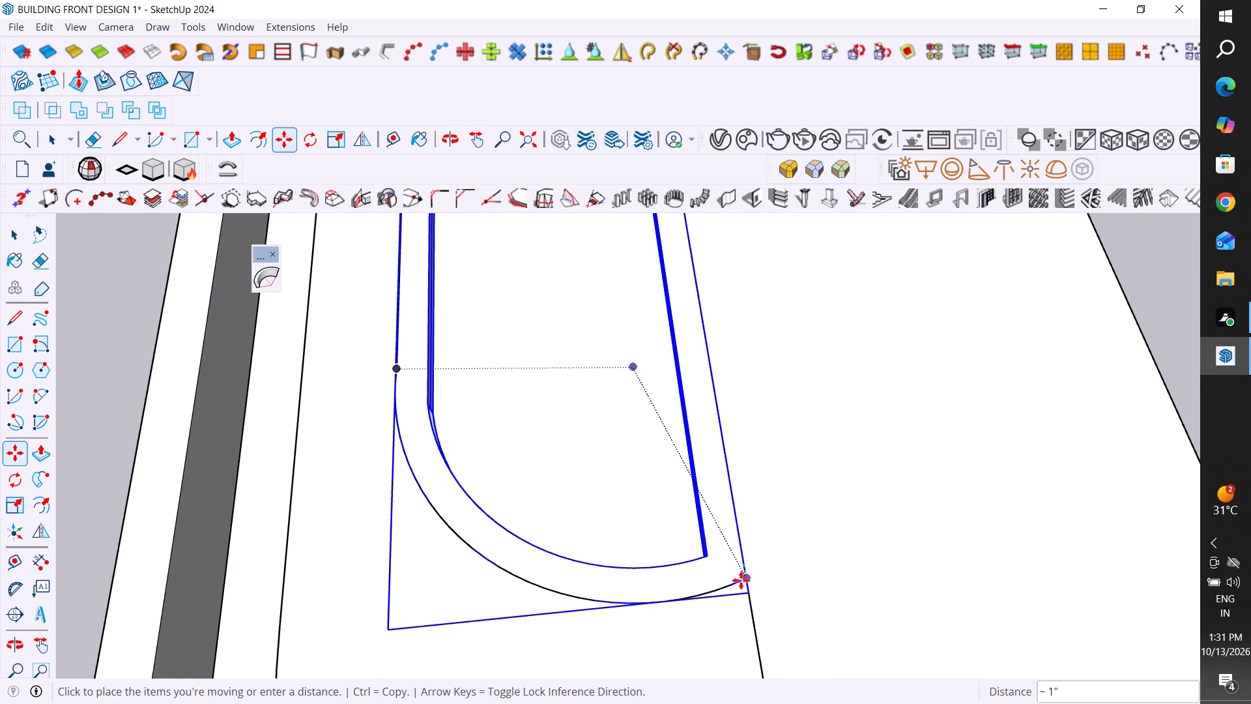
click(741, 581)
scroll(515, 613, down, 19)
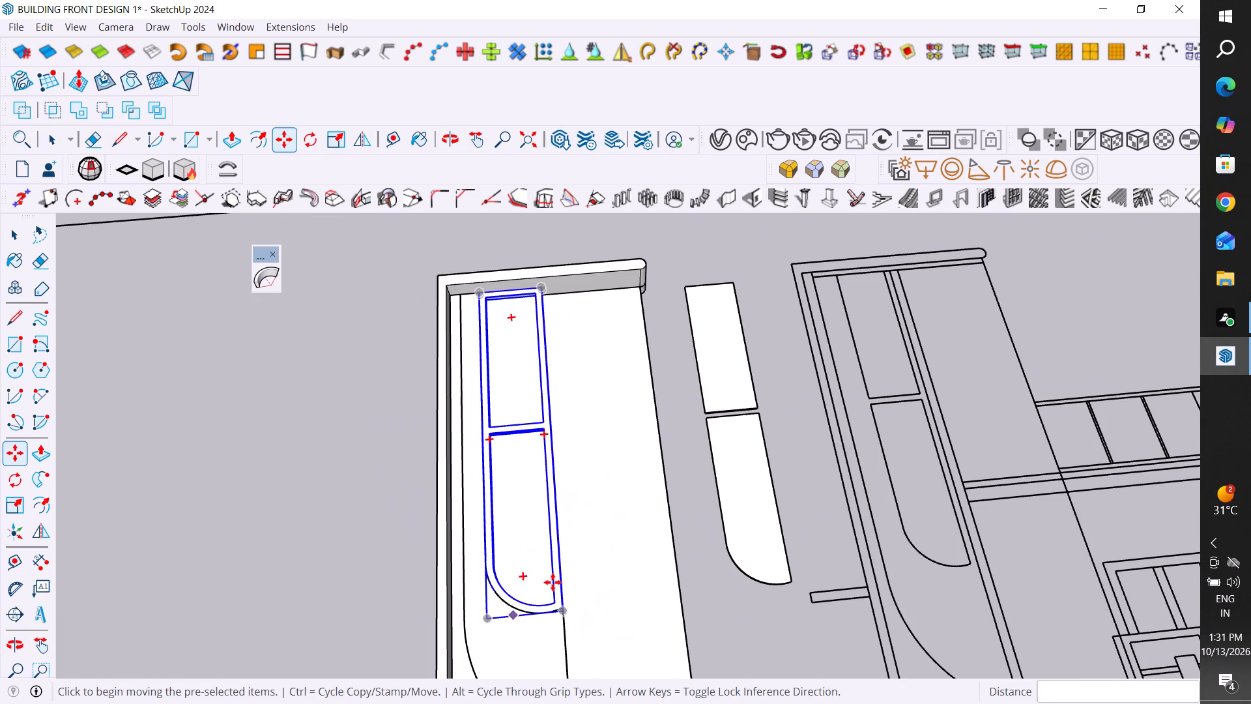
click(14, 235)
click(276, 426)
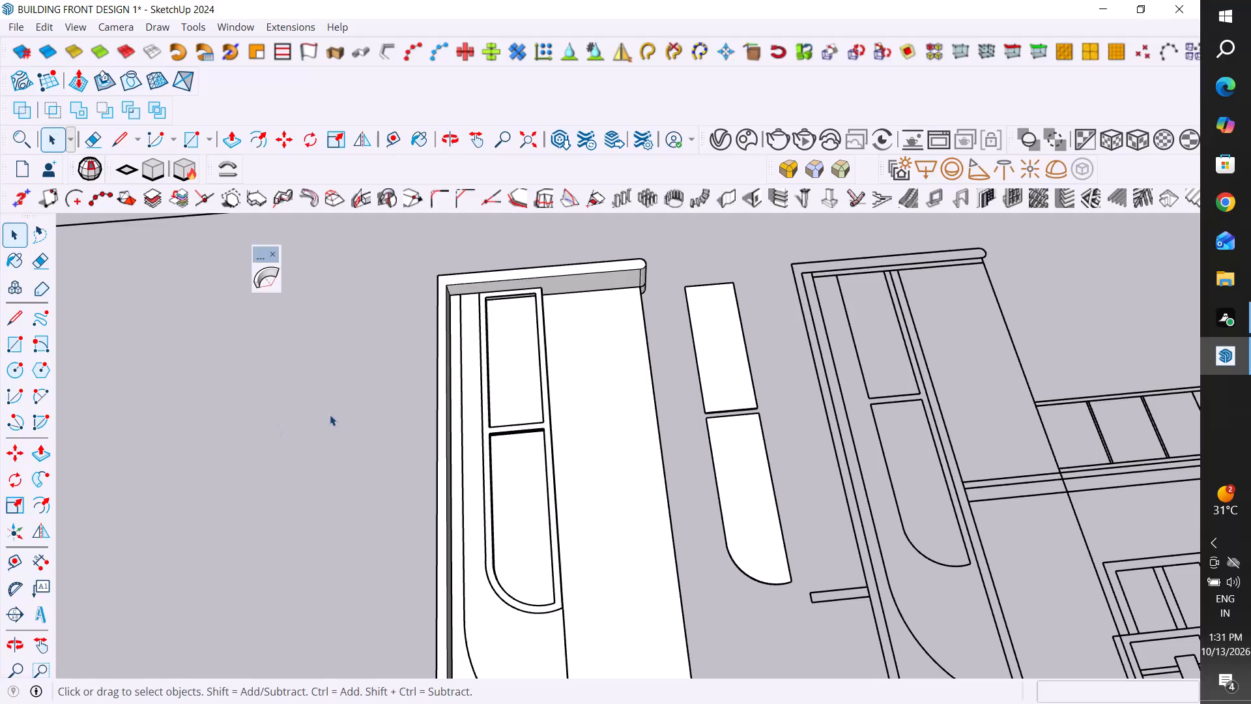
Draw a rectangle across the window frame's 2-inch inner depth, where the curved inner edge meets the long straight side.
middle_drag(584, 526, 298, 363)
scroll(856, 476, up, 2)
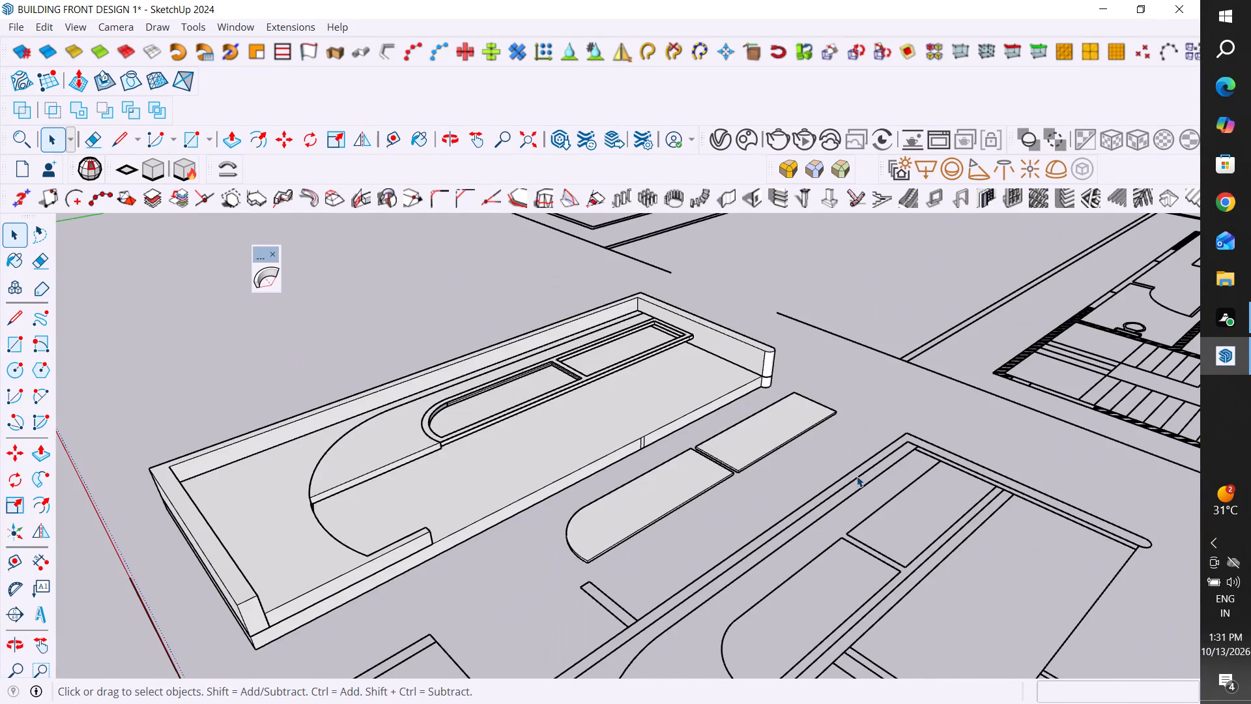
scroll(857, 476, up, 3)
middle_drag(640, 490, 571, 538)
scroll(465, 414, down, 2)
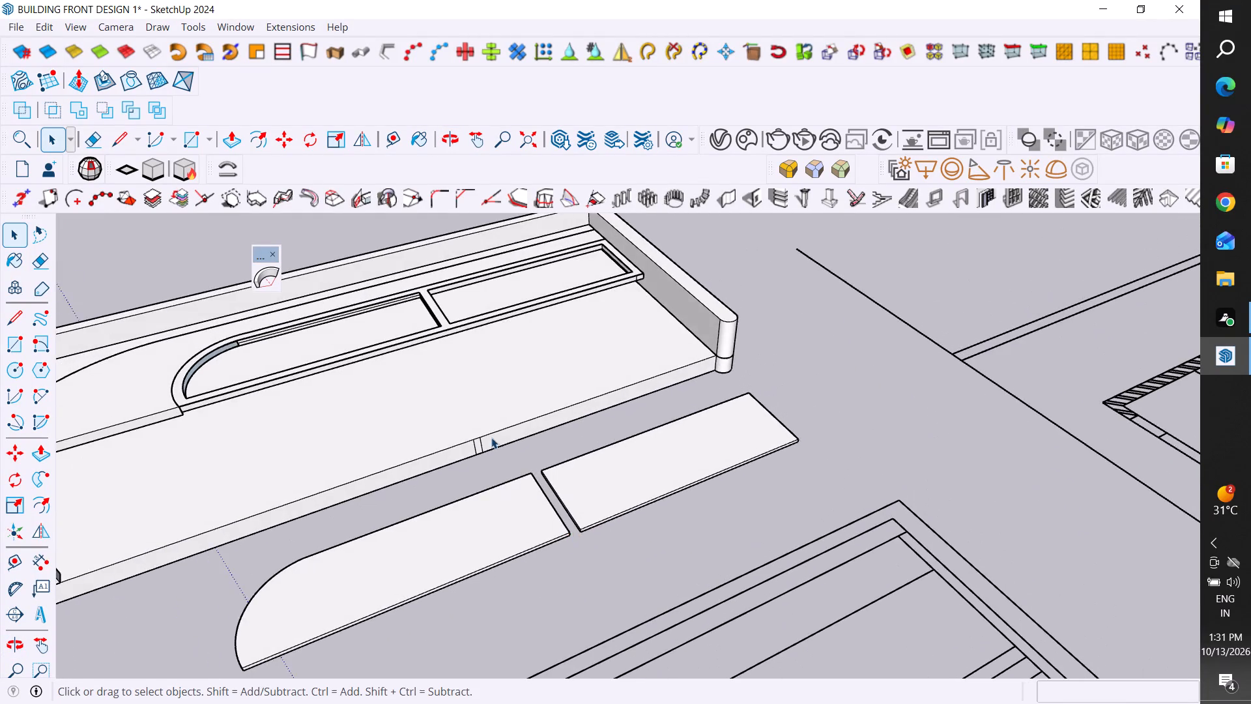
scroll(491, 437, down, 9)
scroll(407, 435, up, 7)
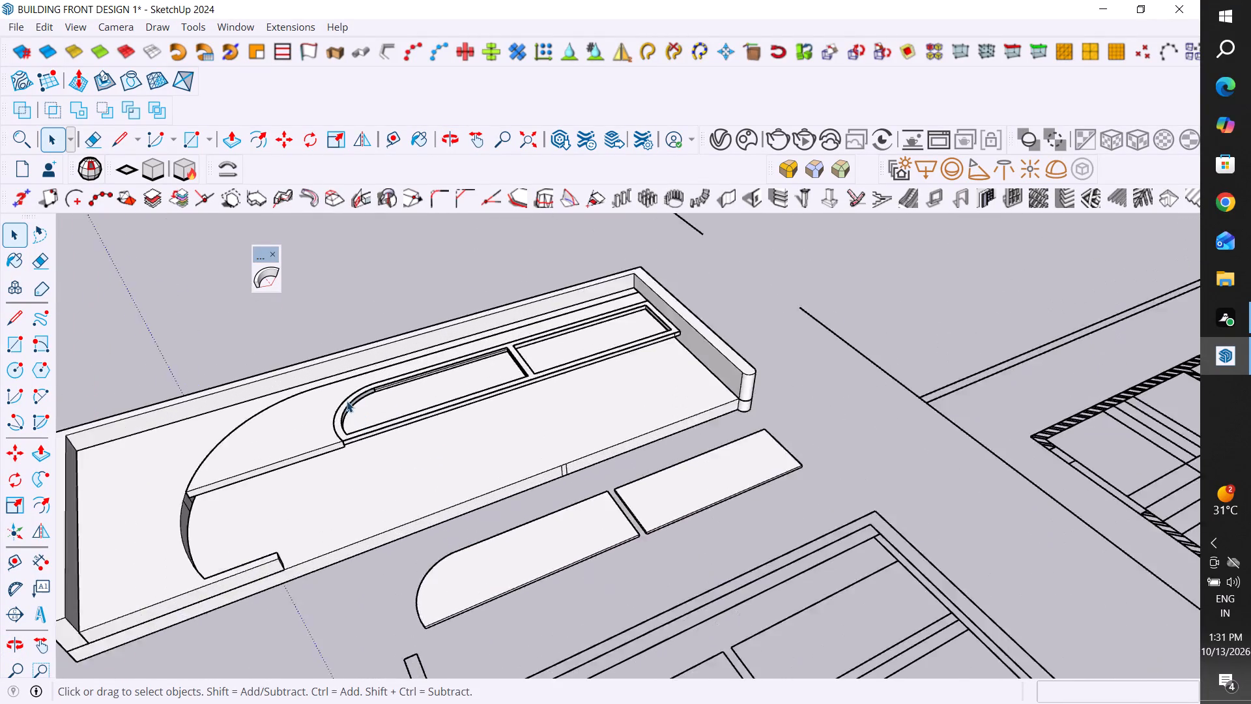
scroll(347, 401, up, 4)
middle_drag(411, 394, 271, 364)
scroll(323, 345, up, 5)
scroll(474, 346, up, 6)
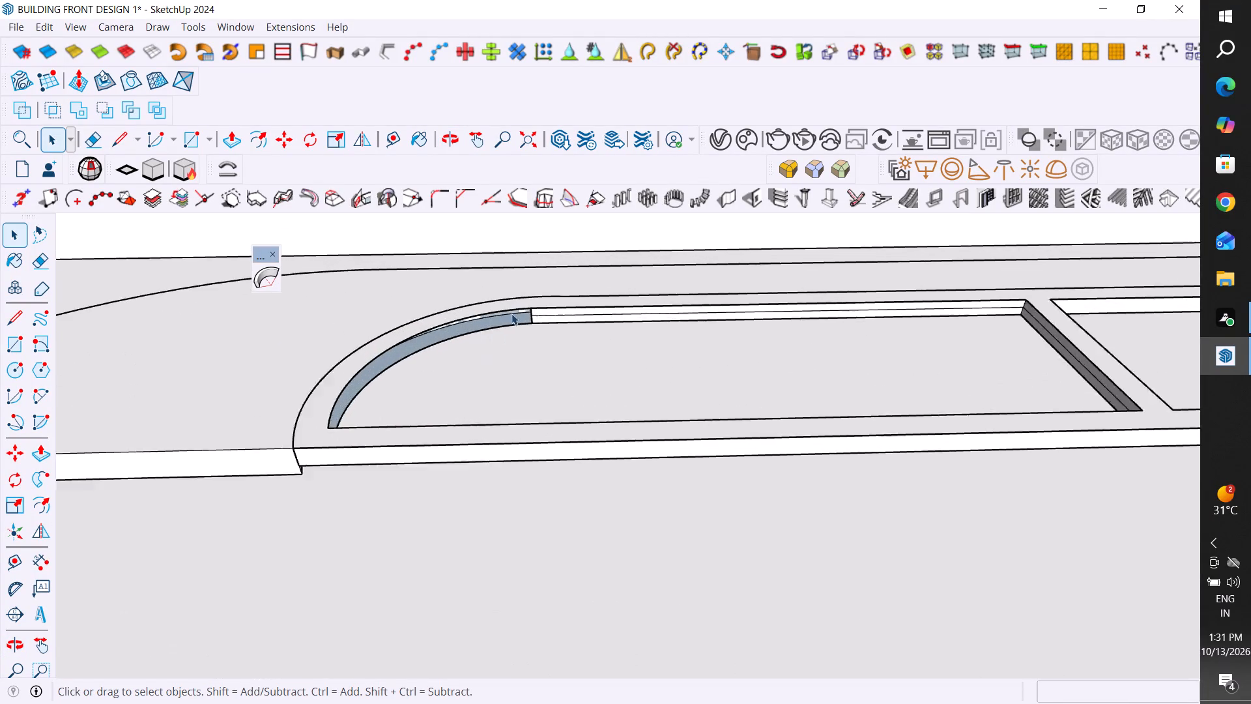
scroll(511, 314, up, 2)
middle_drag(564, 303, 410, 316)
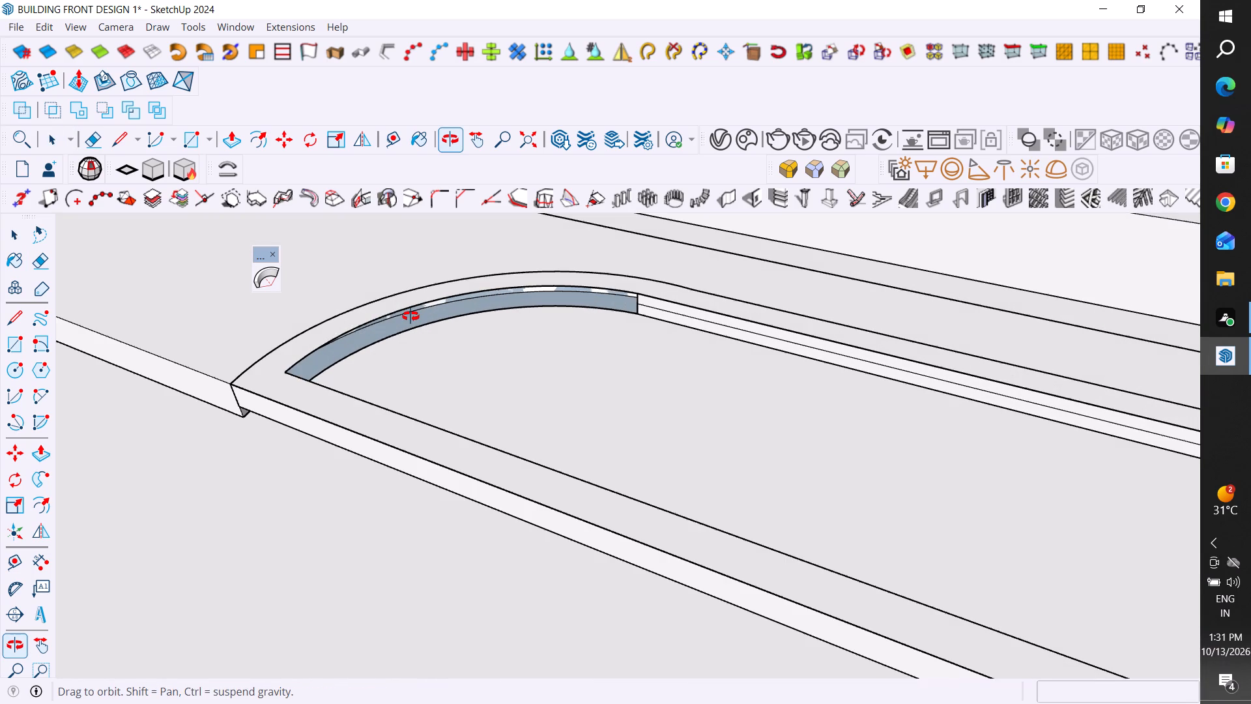
middle_drag(410, 316, 539, 233)
scroll(556, 366, up, 8)
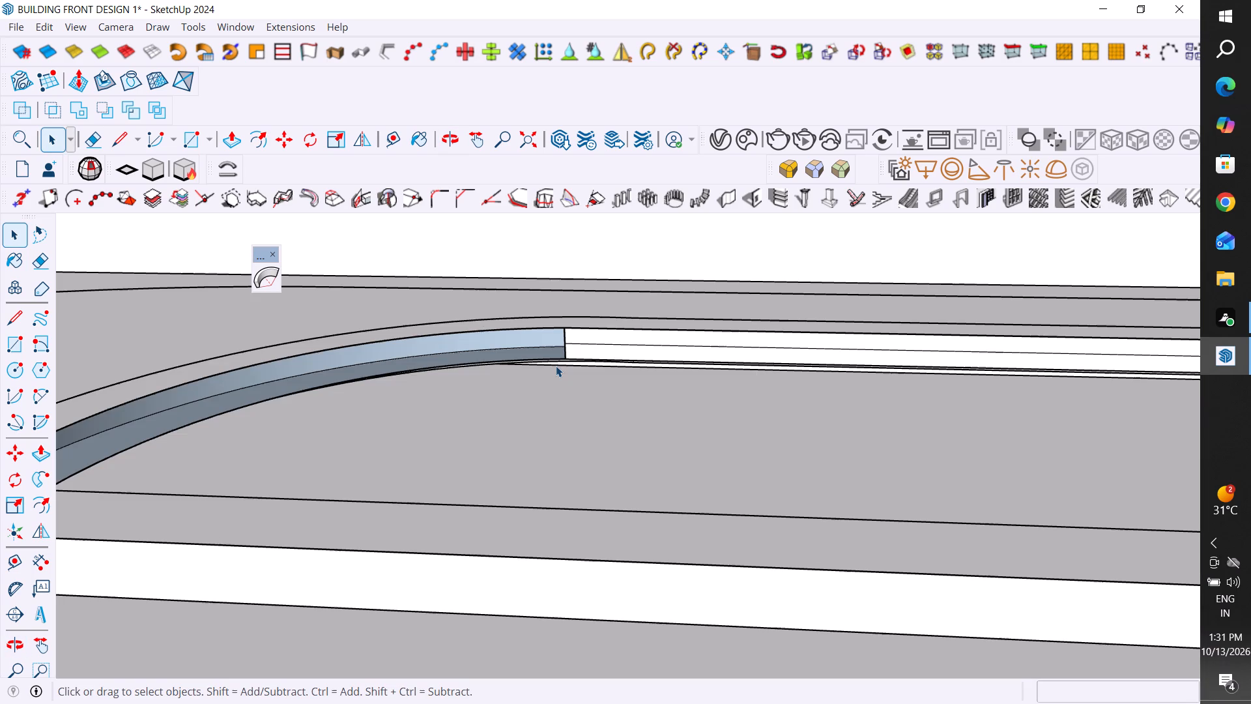
middle_drag(555, 372, 599, 411)
scroll(556, 372, up, 1)
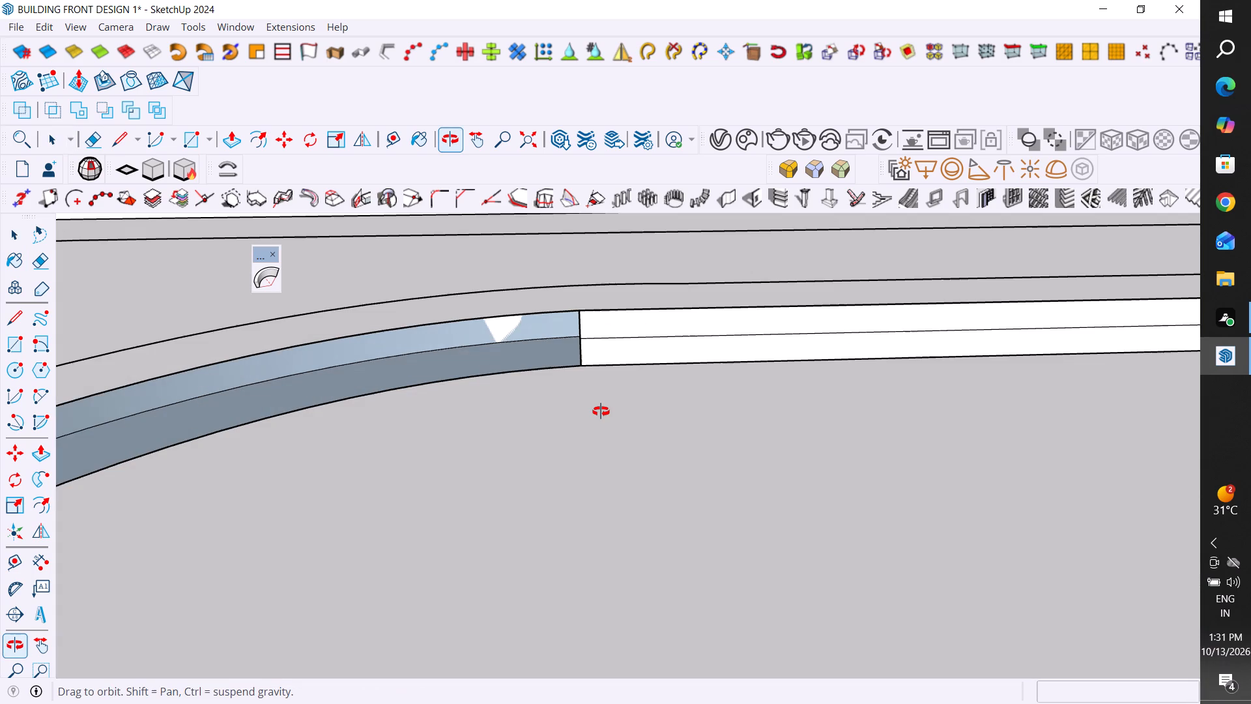
click(14, 350)
click(582, 372)
click(577, 315)
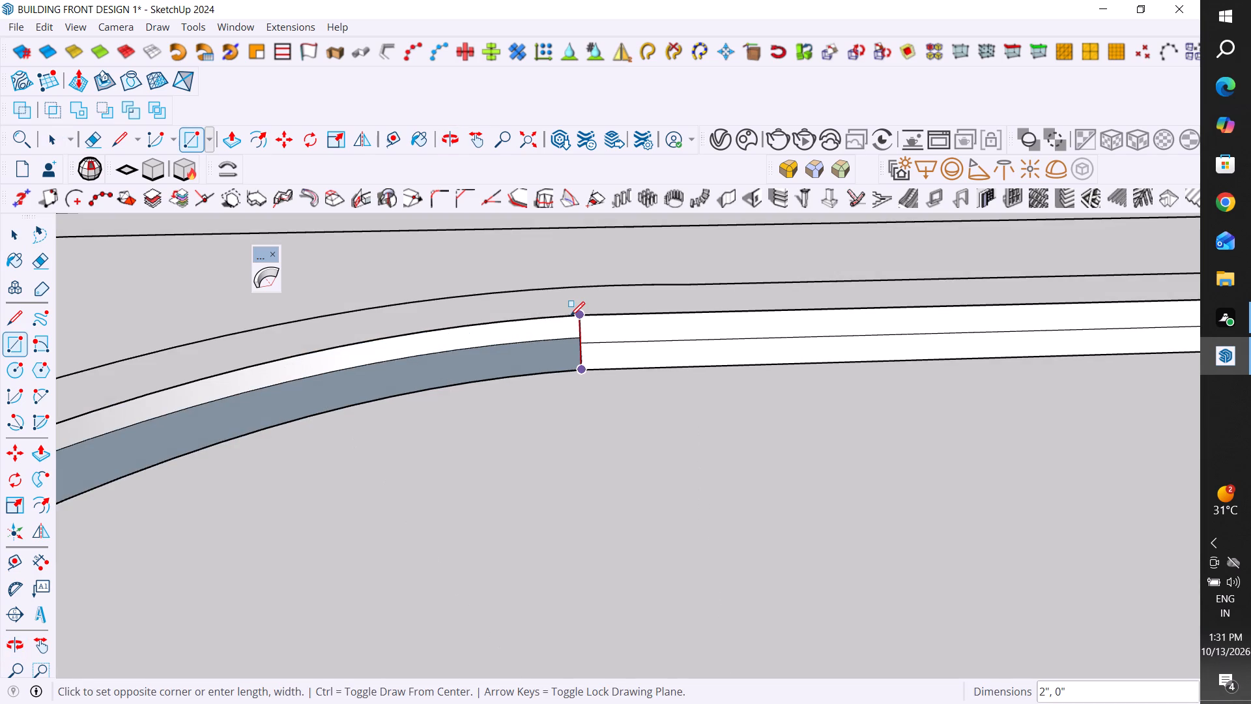
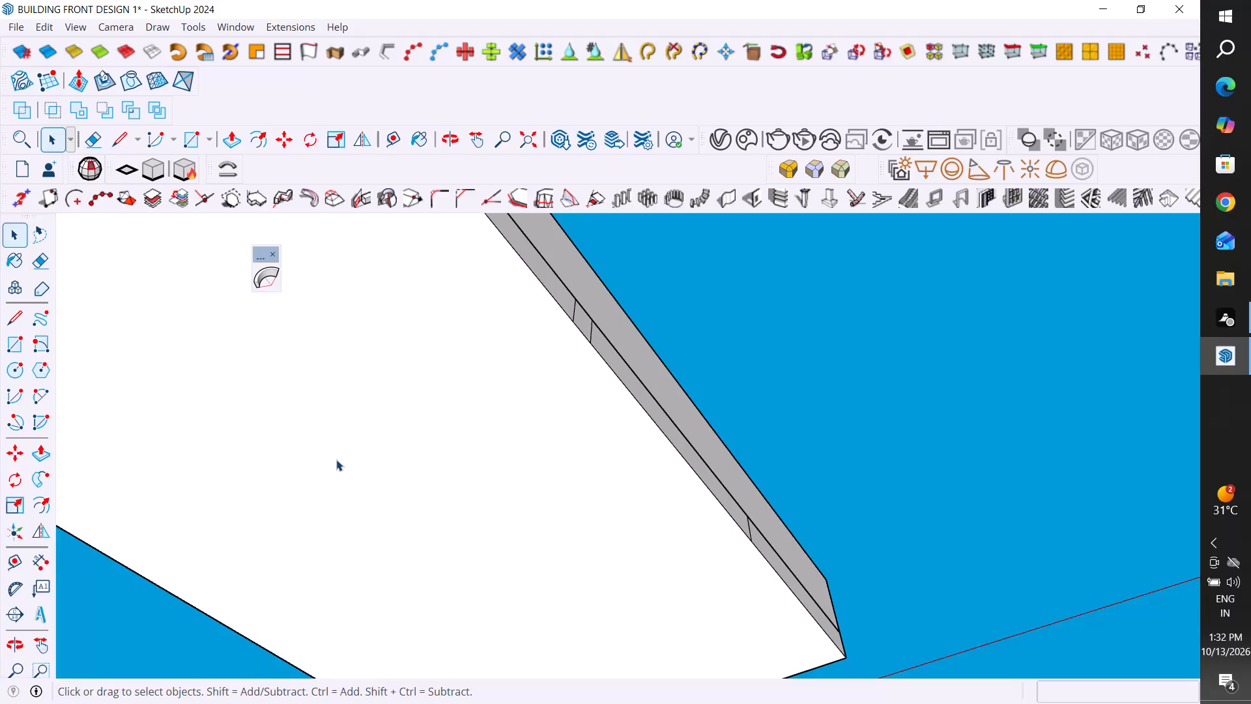
Undo the recess rectangle and the moves that fitted the round-bottomed window frame into the wall body's opening.
middle_drag(690, 316, 659, 497)
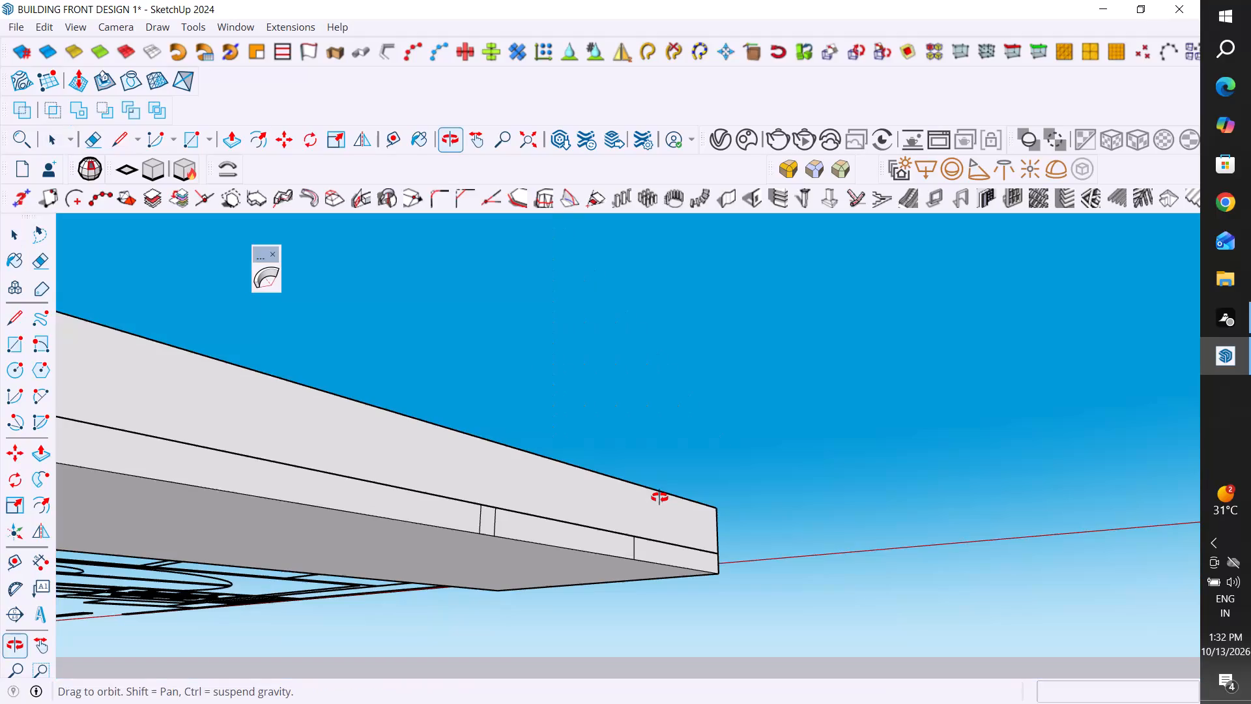
middle_drag(659, 497, 651, 633)
middle_drag(392, 427, 487, 529)
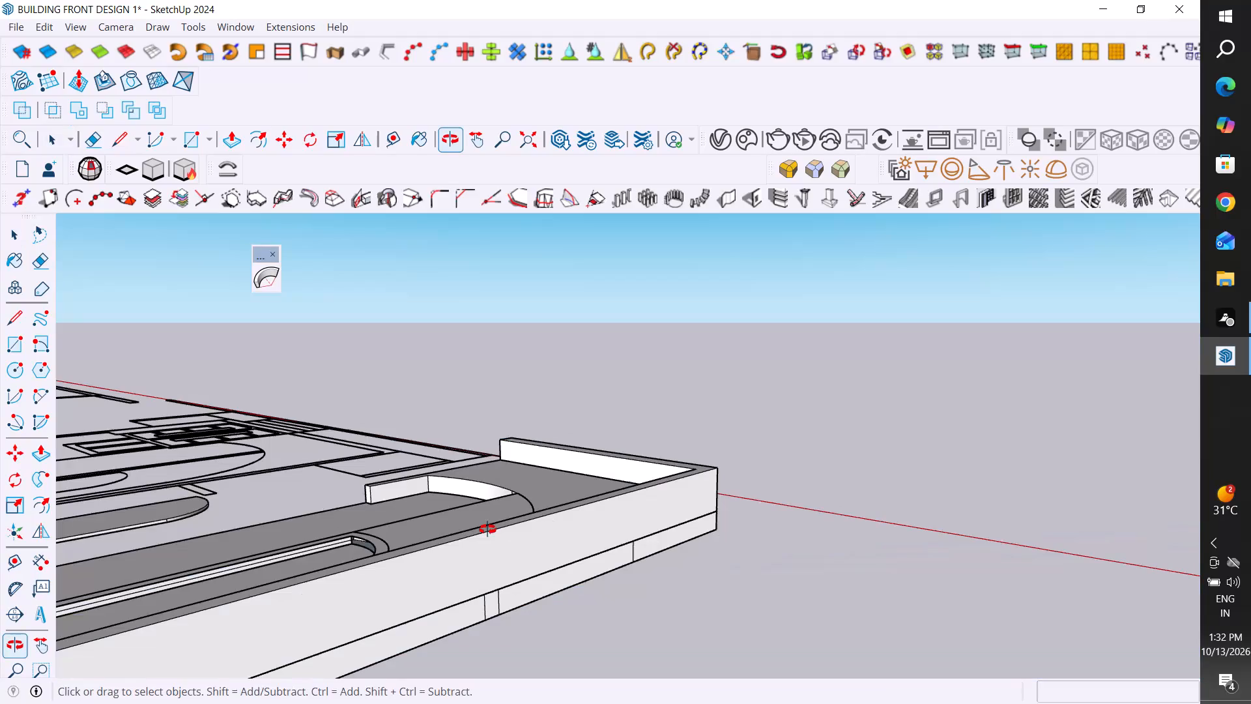
middle_drag(487, 529, 493, 529)
scroll(813, 287, down, 12)
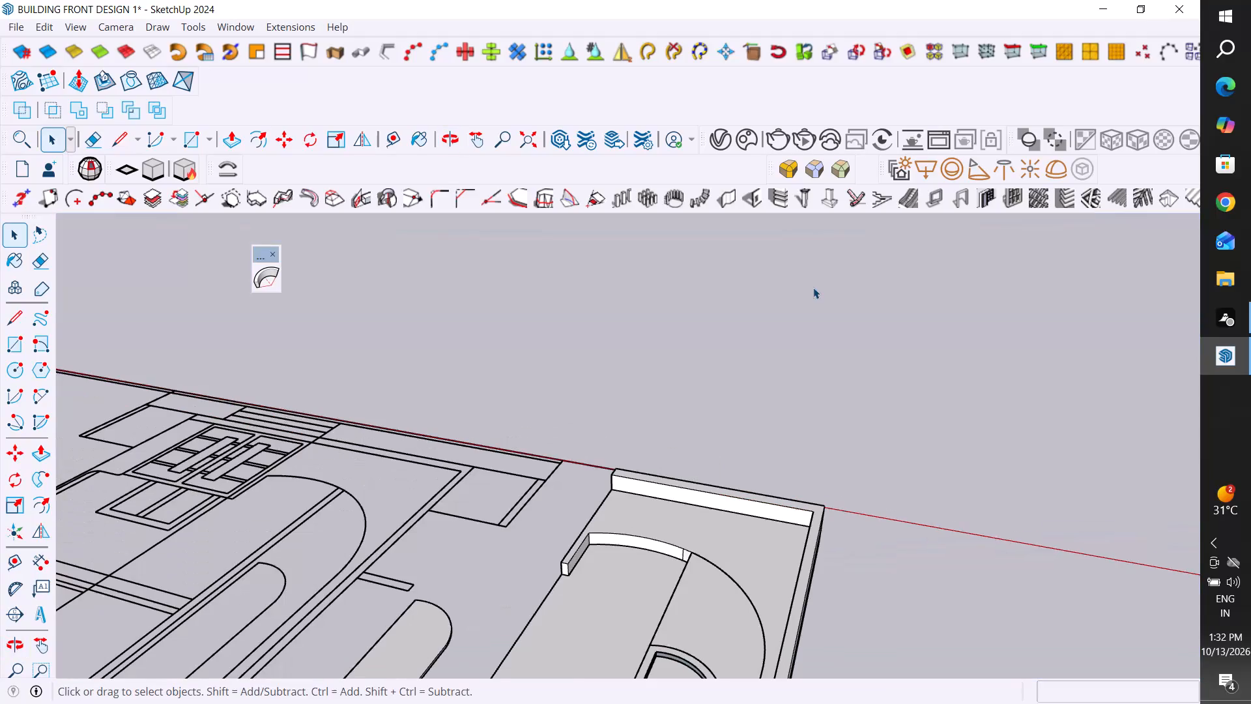
scroll(607, 568, up, 10)
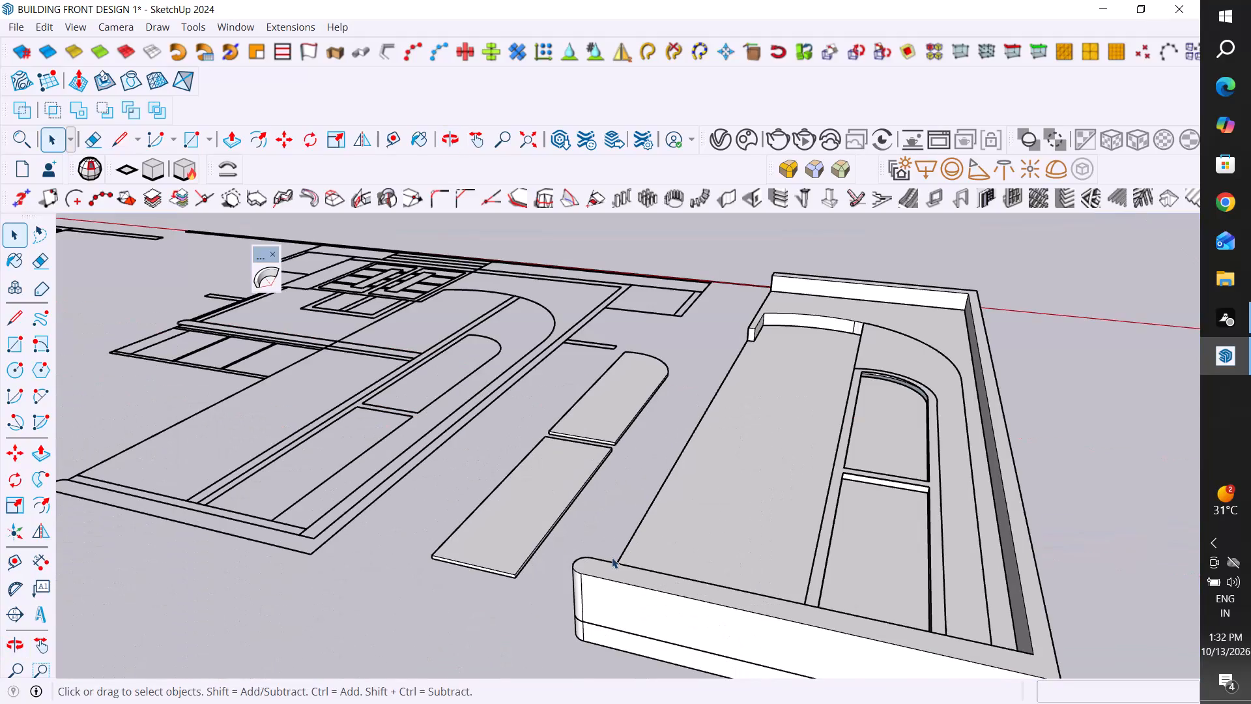
scroll(894, 428, up, 4)
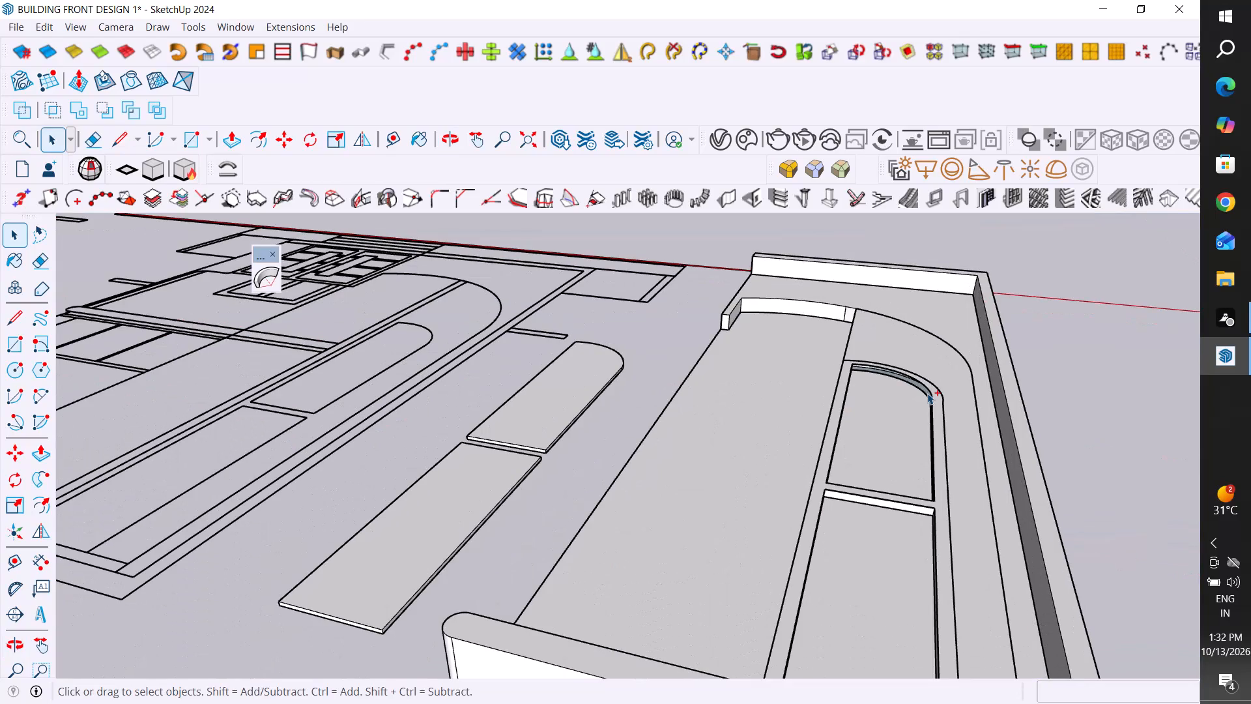
key(ctrl+z)
key(ctrl+z)
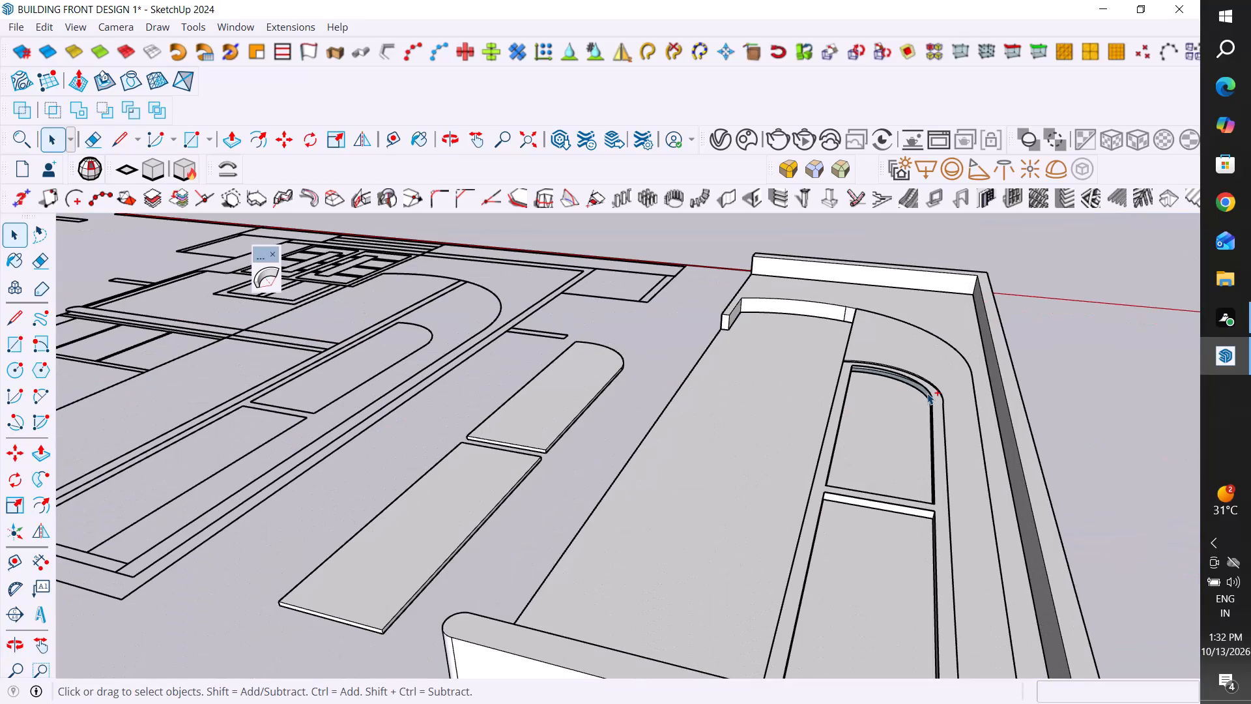
scroll(378, 376, up, 1)
middle_drag(878, 408, 497, 507)
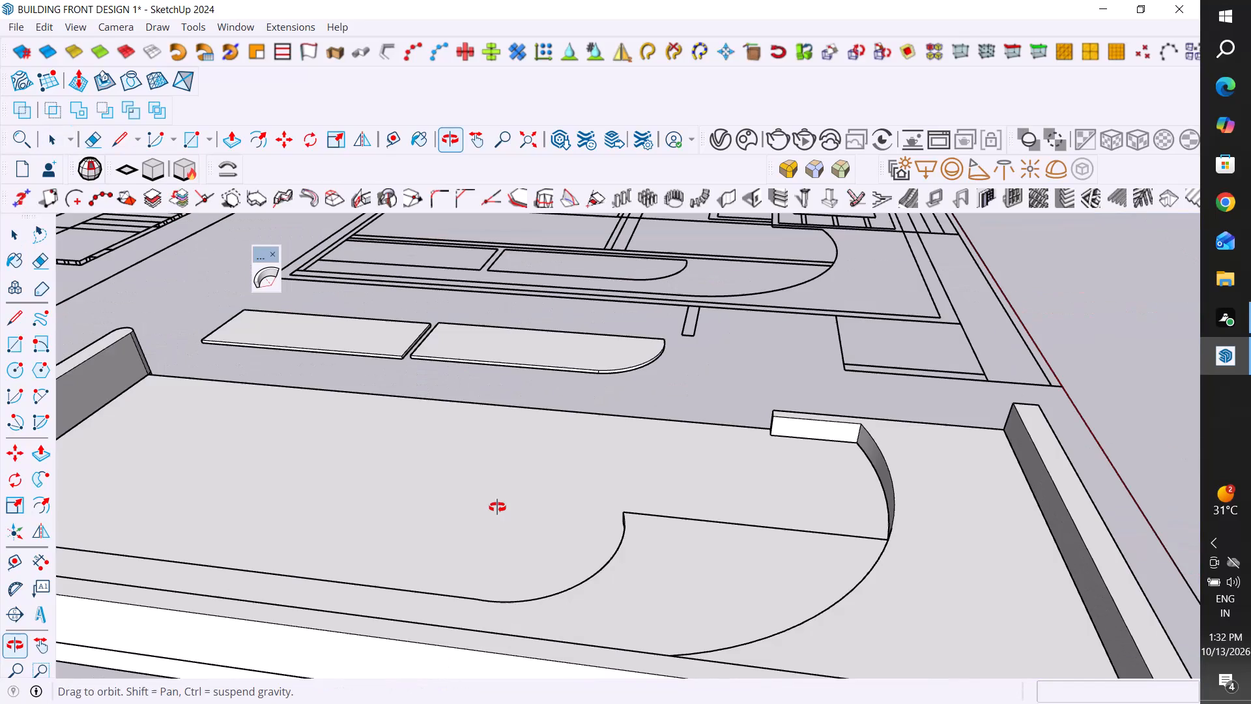
middle_drag(497, 507, 209, 539)
scroll(468, 493, down, 11)
middle_drag(738, 538, 645, 568)
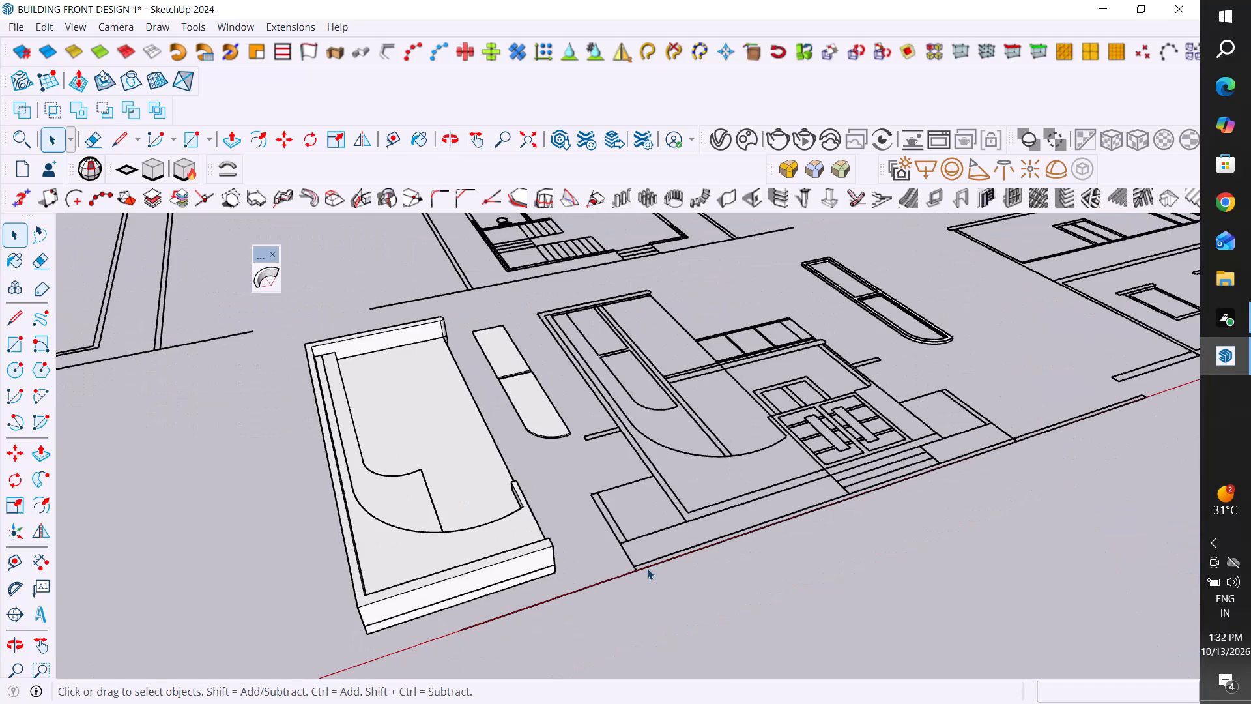
Undo the front elevation's grouping and the earlier face and line edits around its curved wall section.
key(ctrl+z)
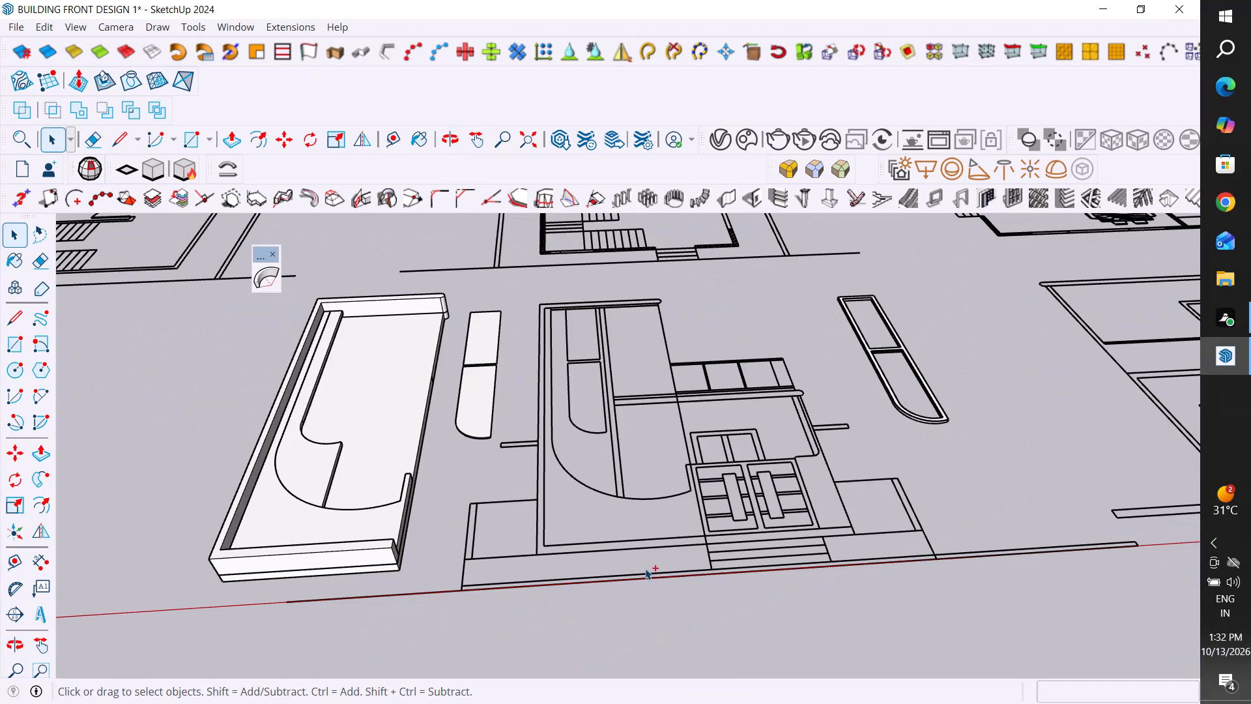
key(ctrl+z)
key(ctrl+z)
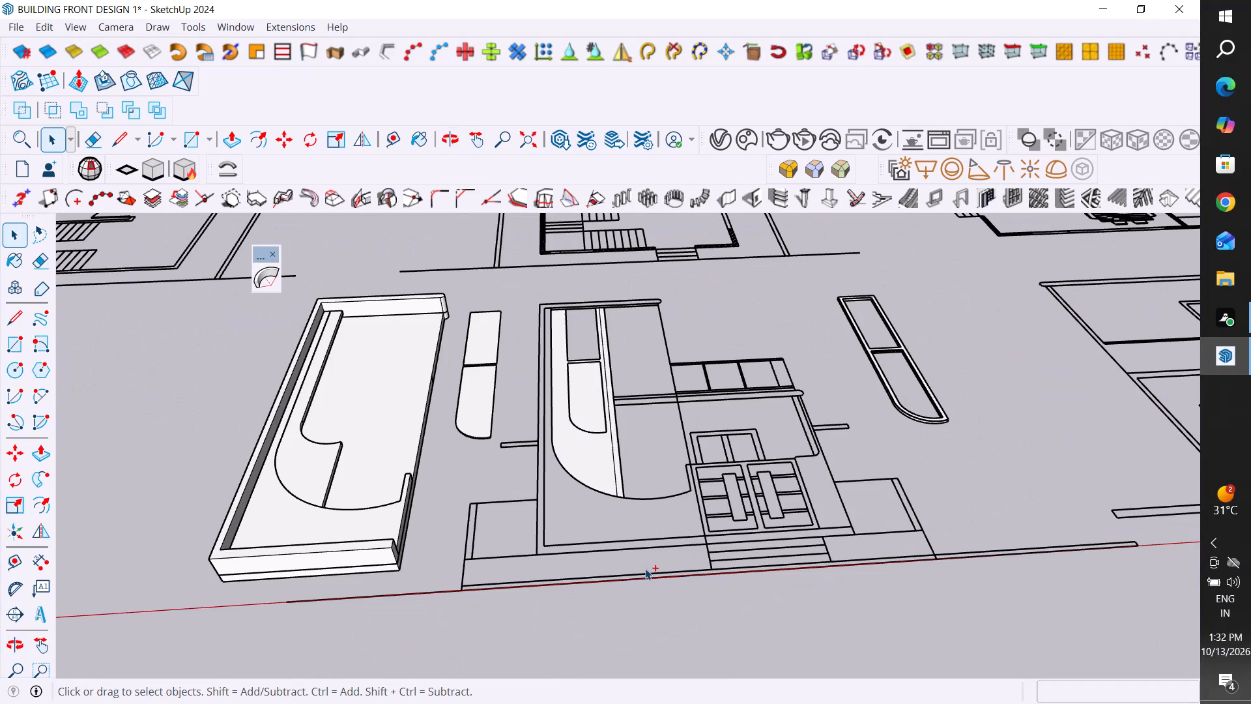
scroll(622, 454, up, 5)
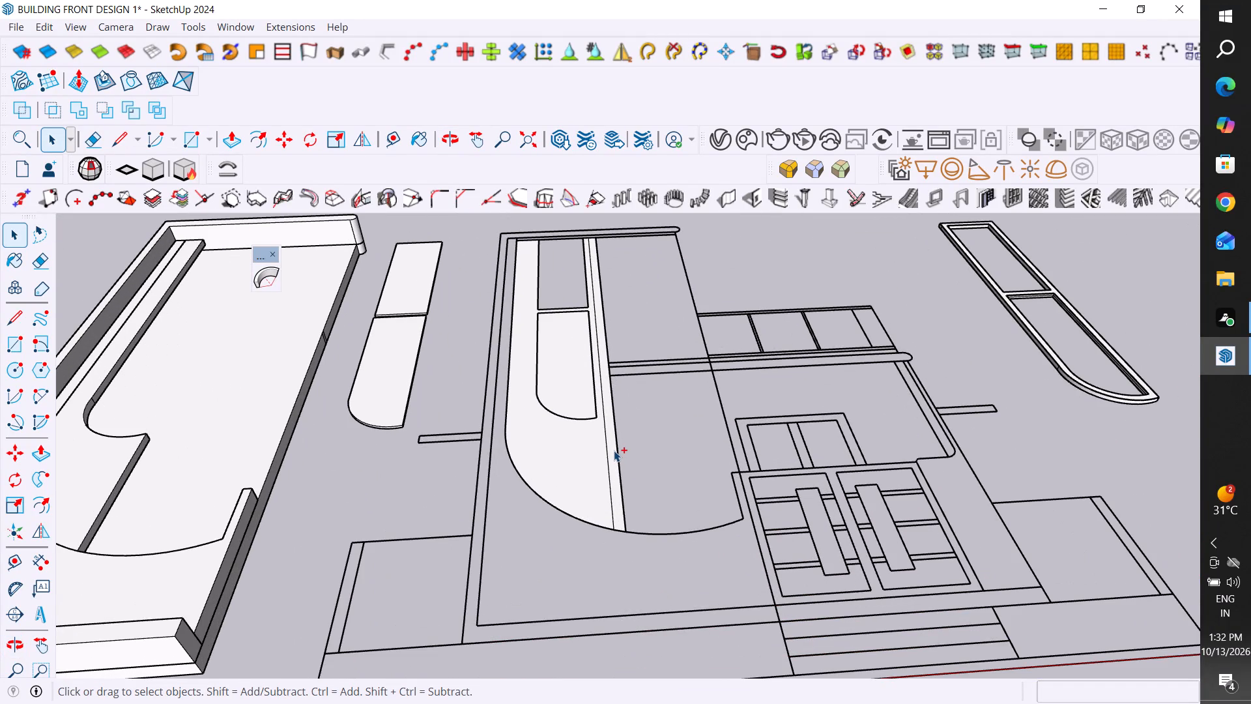
key(ctrl+z)
ctrl+click(614, 450)
key(ctrl+z)
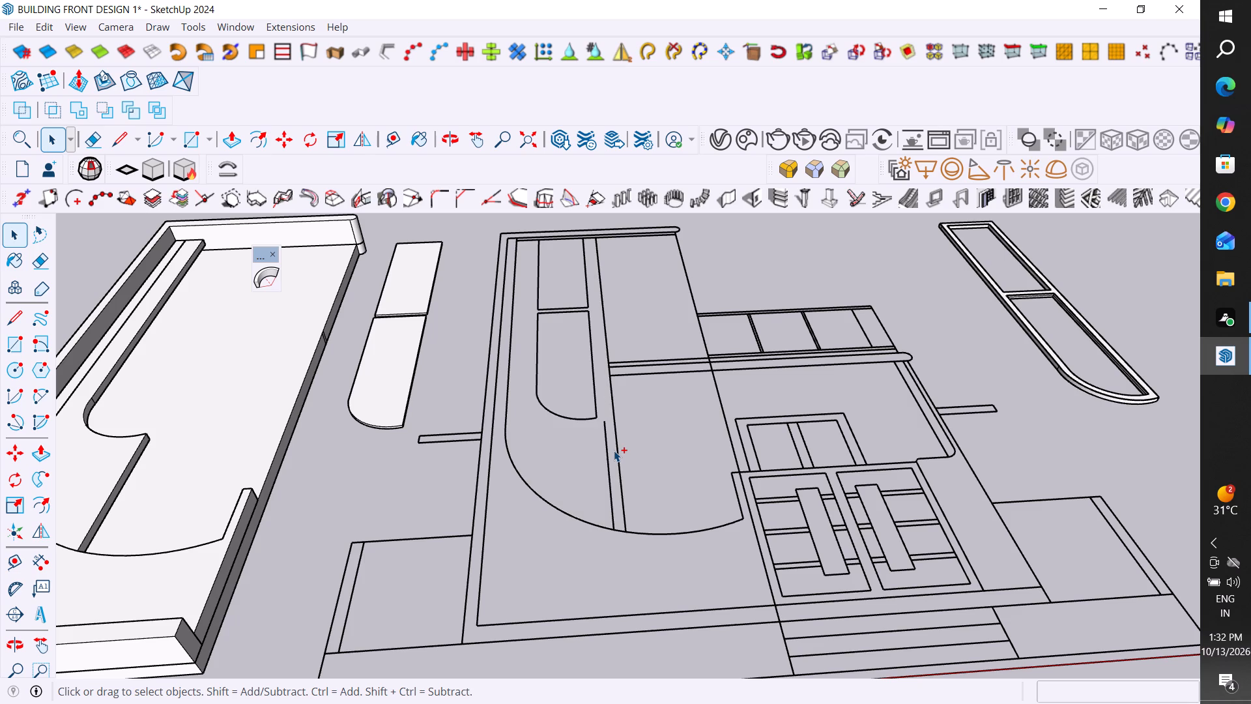
key(ctrl+z)
Explode the separate round-bottomed window frame's group and clear the selection.
scroll(682, 469, down, 4)
middle_drag(880, 501, 422, 464)
scroll(534, 491, up, 9)
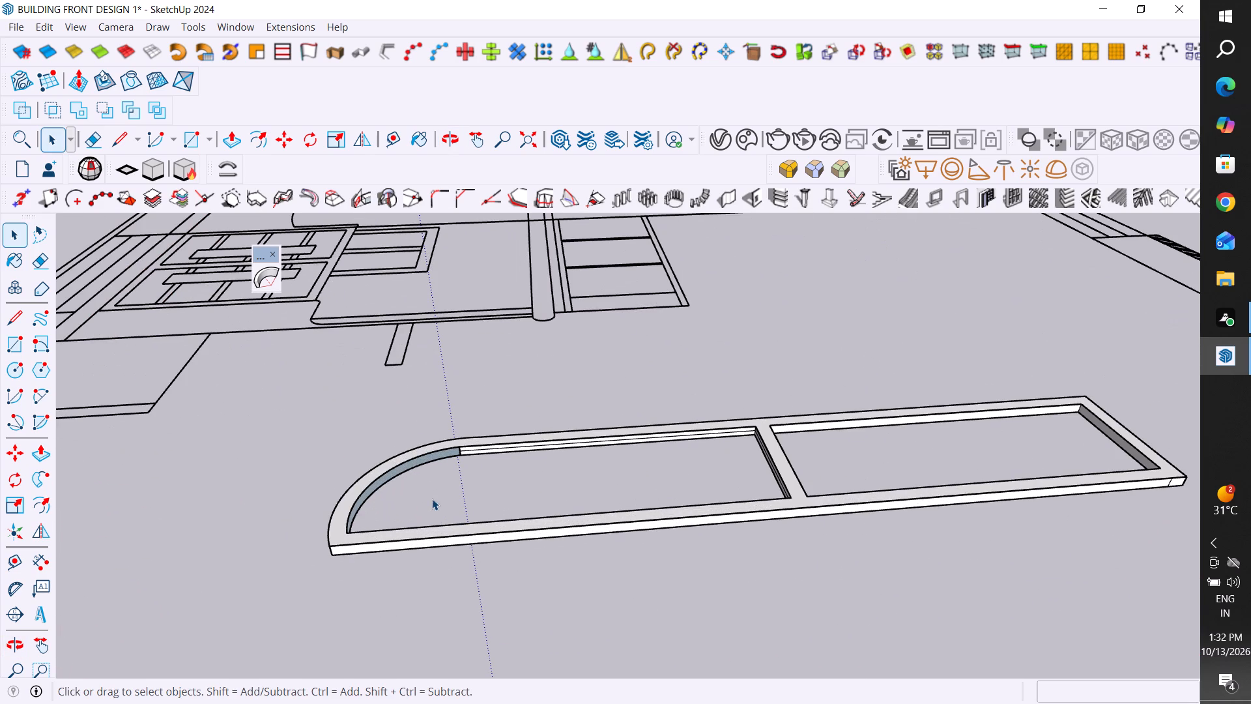
scroll(433, 463, up, 10)
click(470, 437)
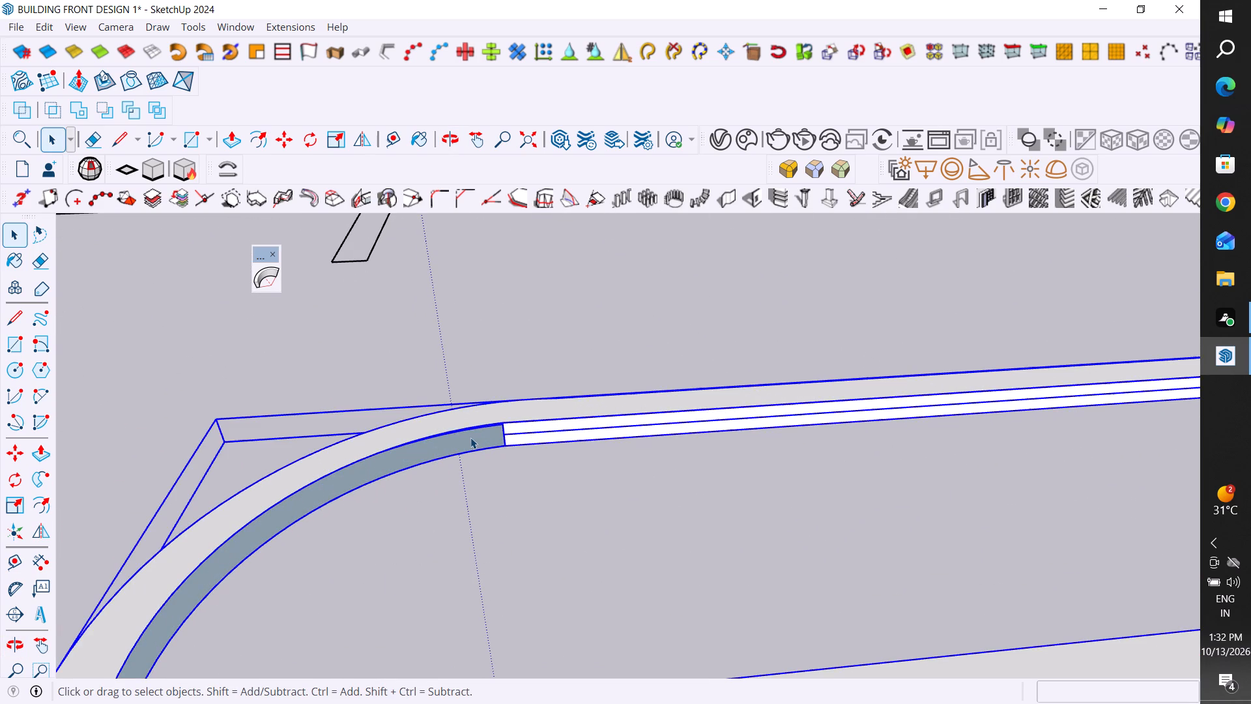
right_click(468, 437)
click(435, 516)
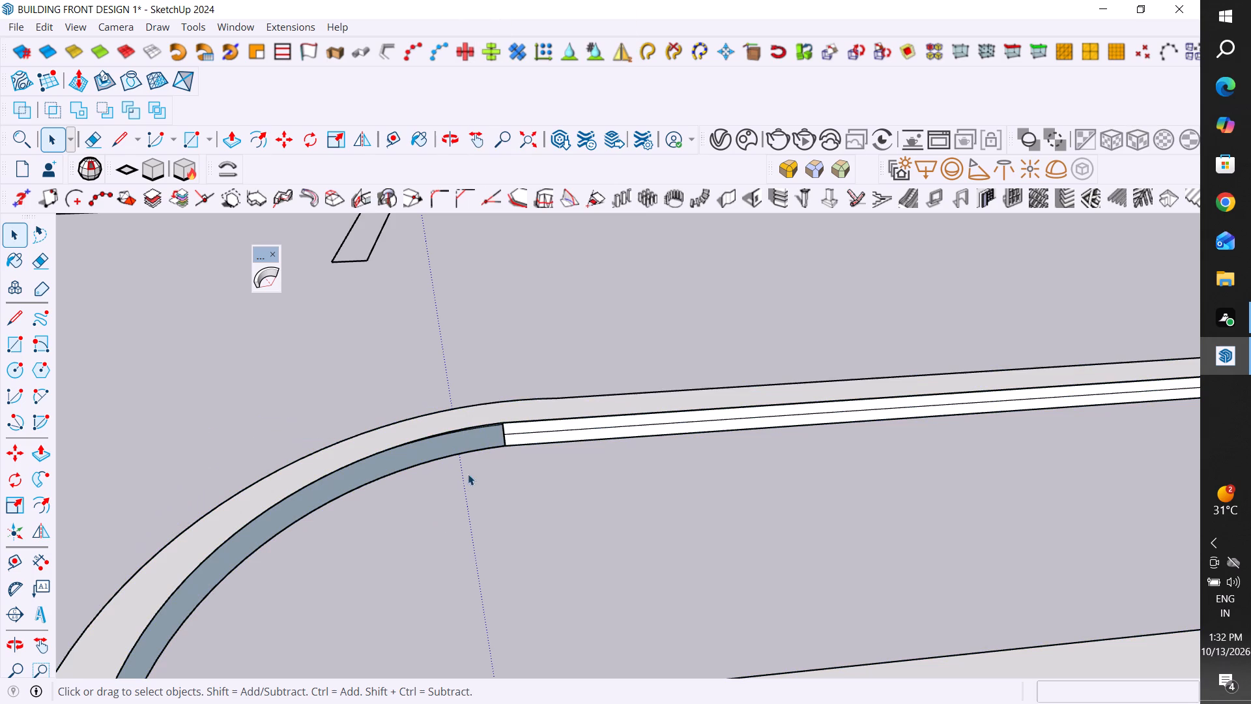
click(468, 439)
right_click(468, 439)
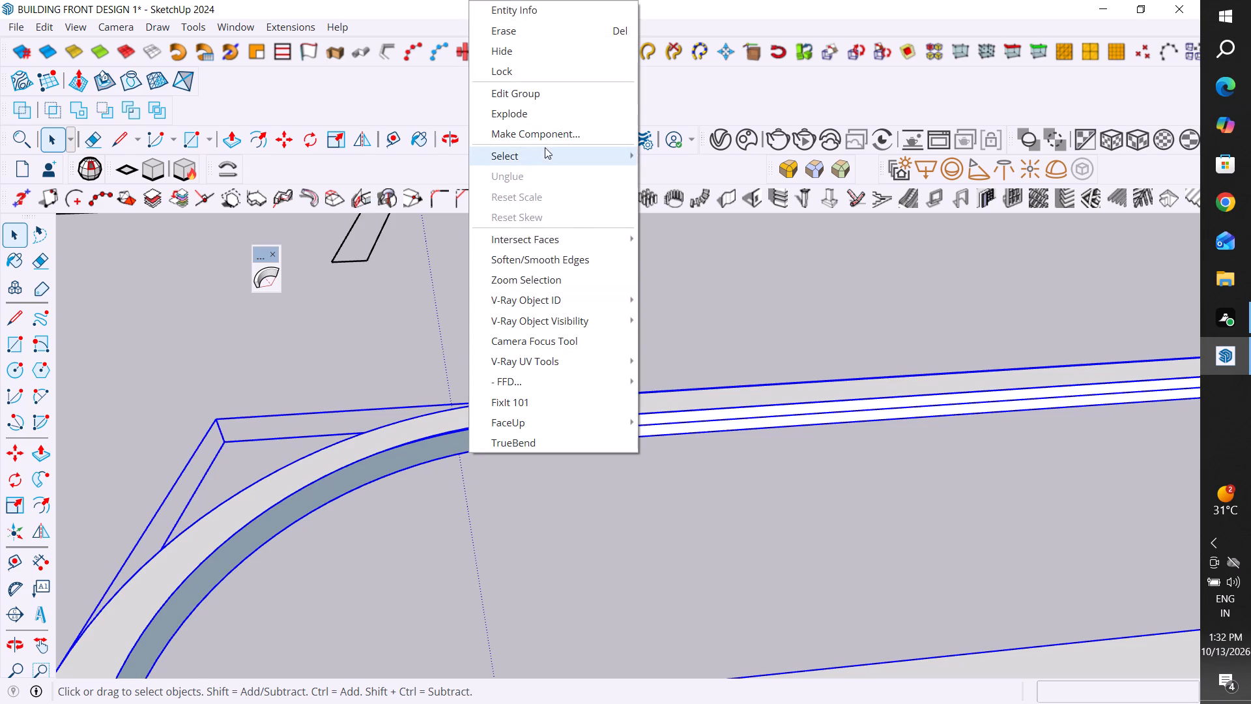
click(532, 115)
click(515, 510)
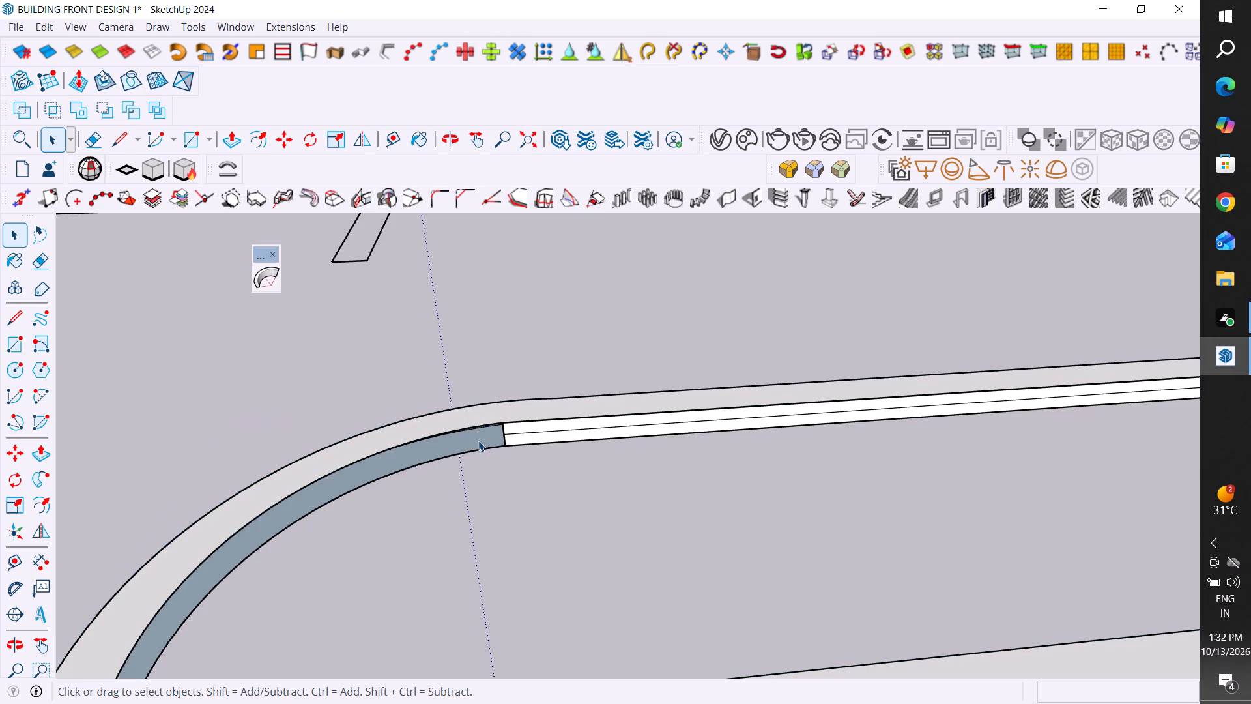
Reverse both face strips along the window frame's curved inner edge.
click(478, 441)
right_click(478, 441)
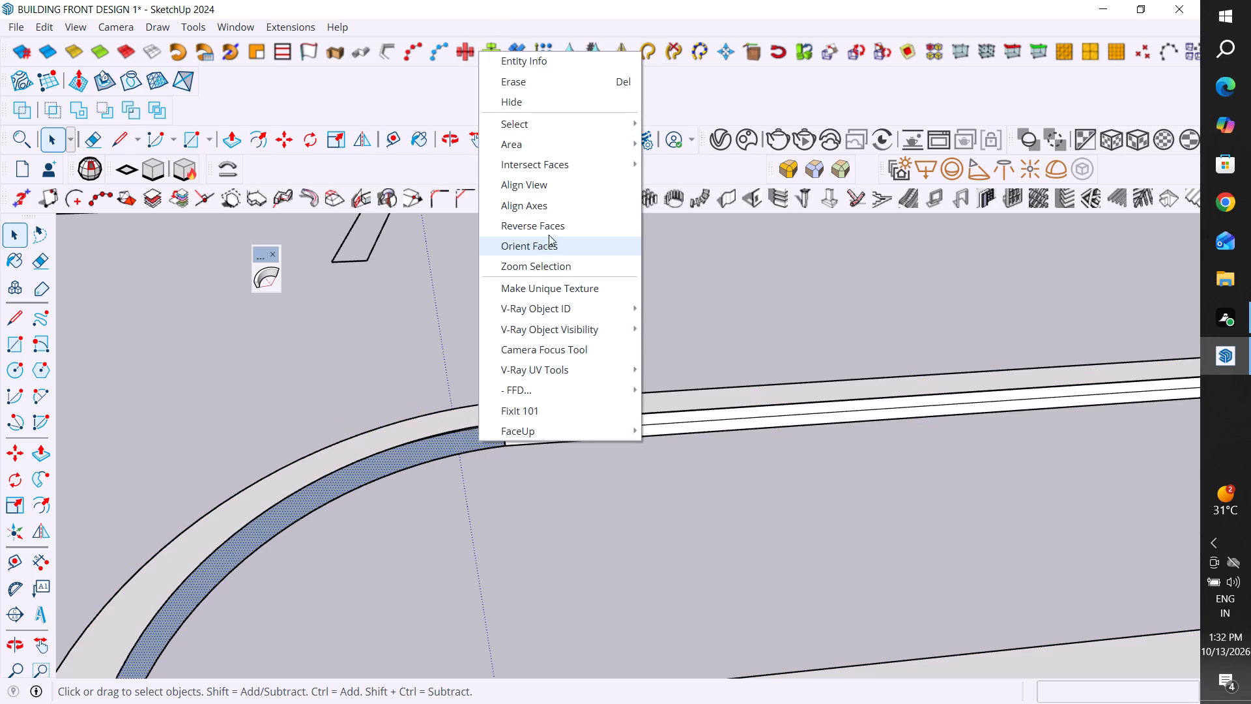
click(547, 222)
scroll(504, 472, up, 10)
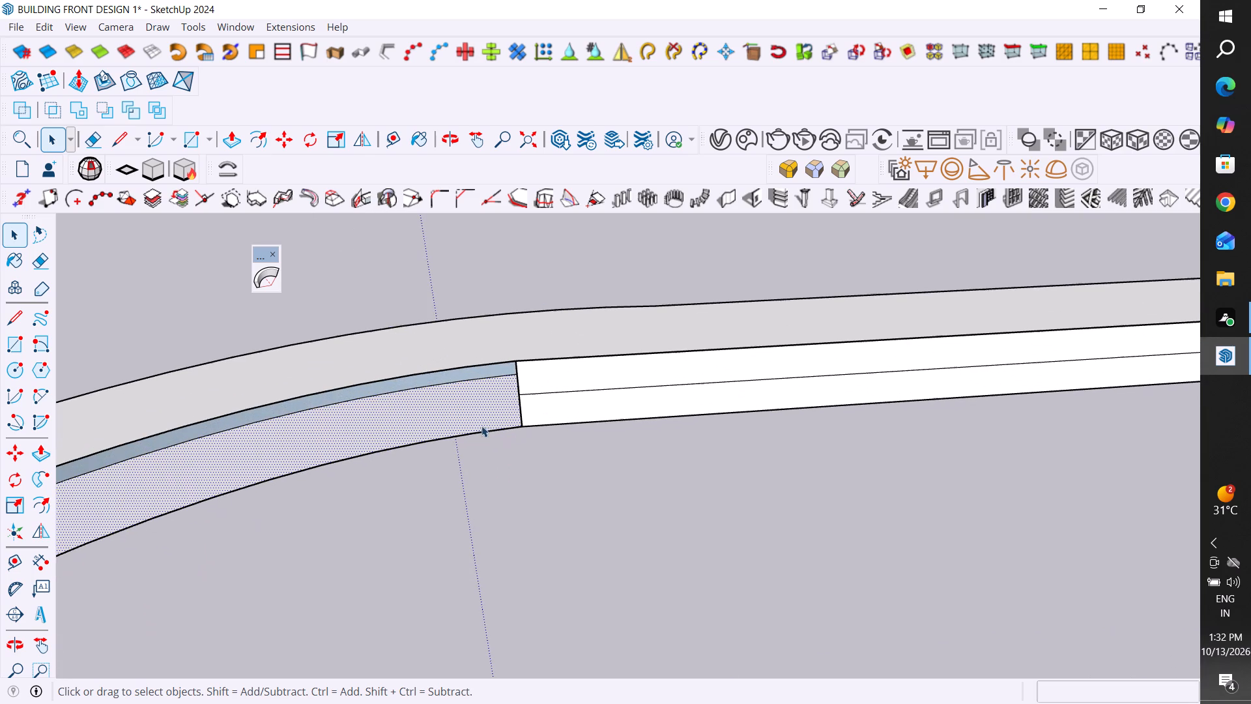
click(500, 371)
right_click(500, 371)
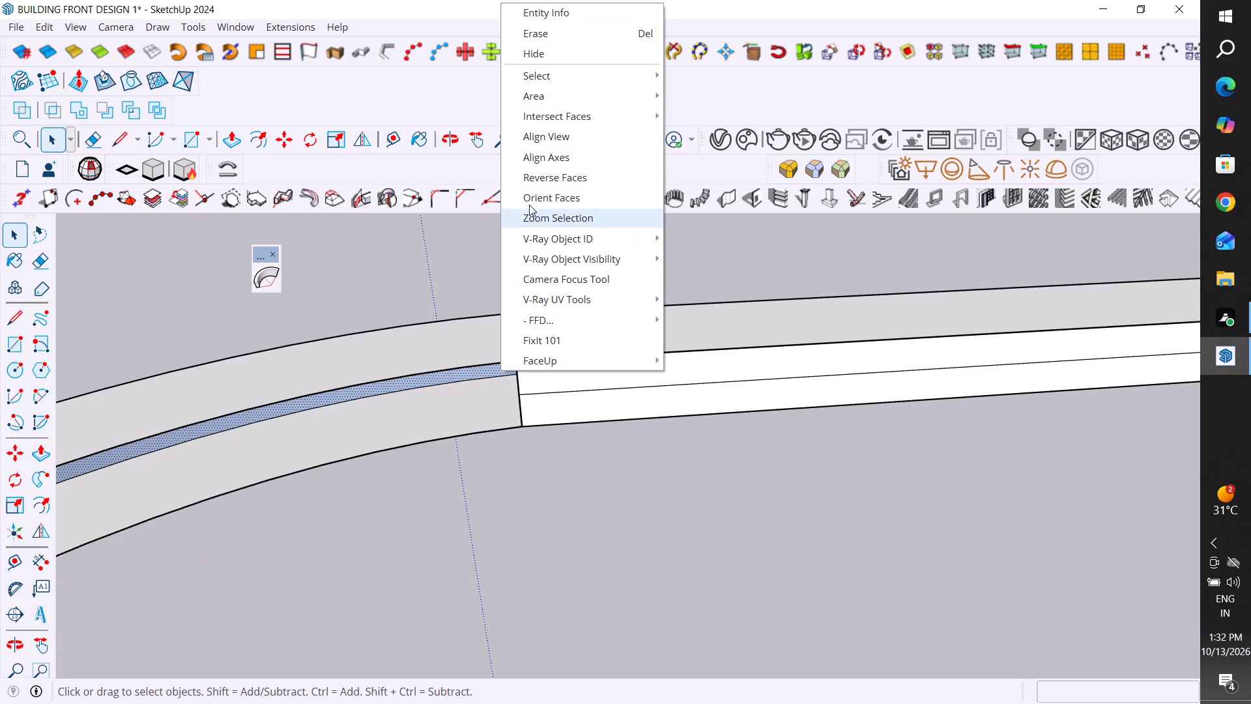
click(536, 179)
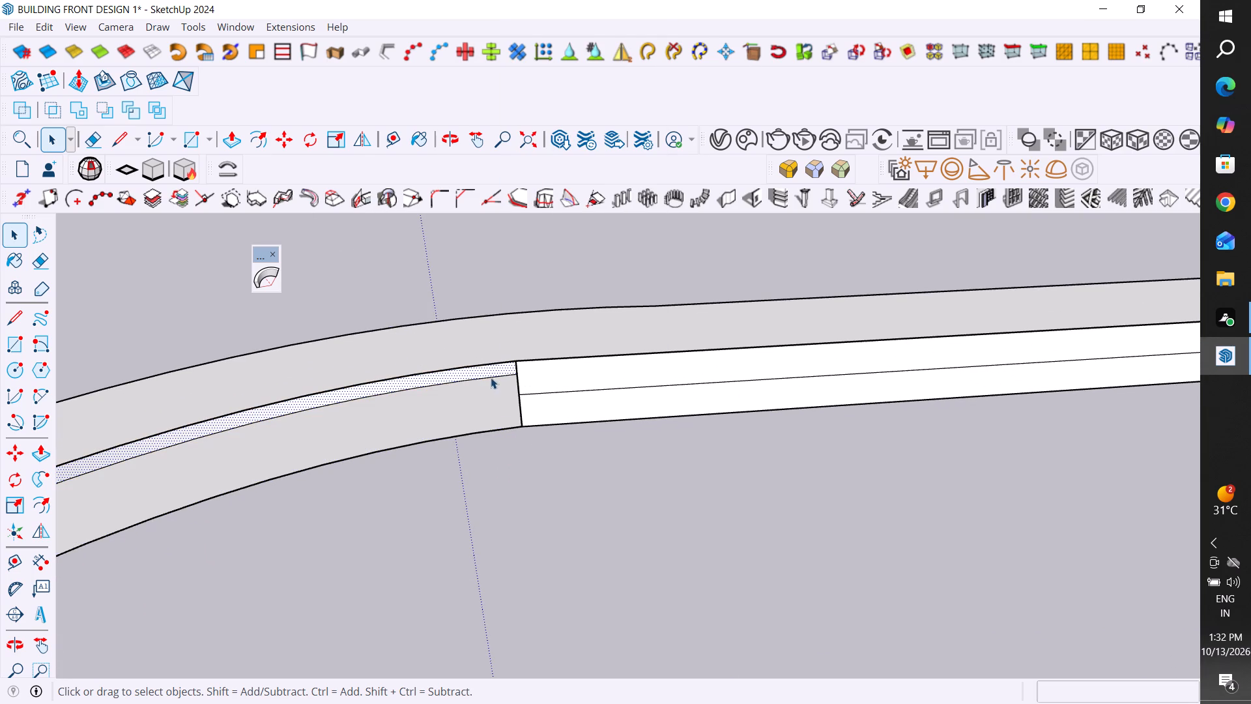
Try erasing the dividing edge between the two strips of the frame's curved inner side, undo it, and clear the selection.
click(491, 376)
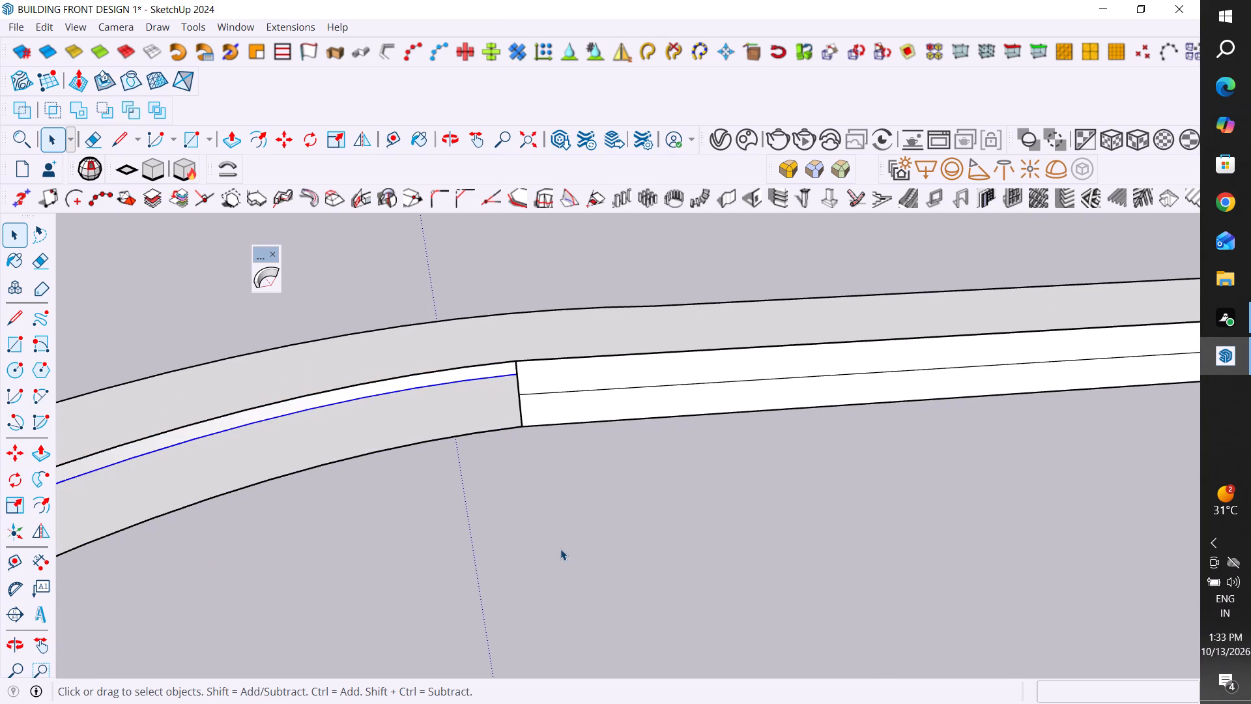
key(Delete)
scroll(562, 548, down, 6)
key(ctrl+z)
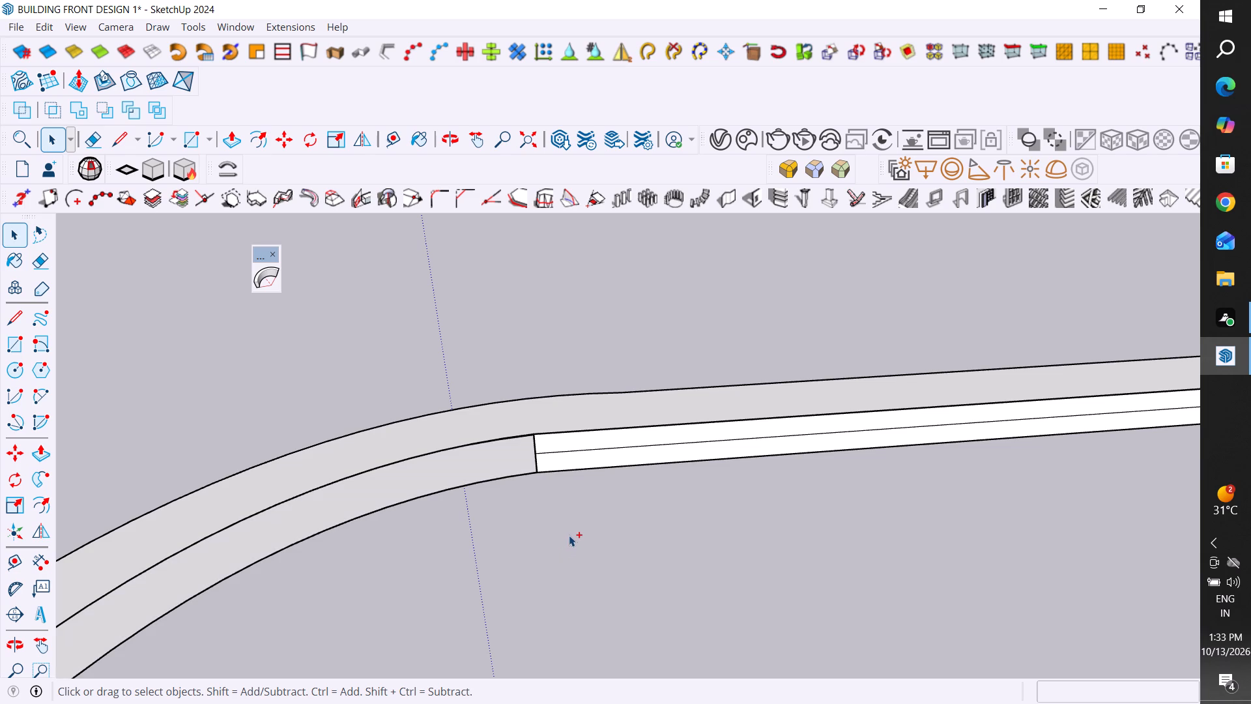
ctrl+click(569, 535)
Select the entire separate window frame, make it a group, and clear the selection.
scroll(700, 530, down, 19)
middle_drag(713, 540, 713, 540)
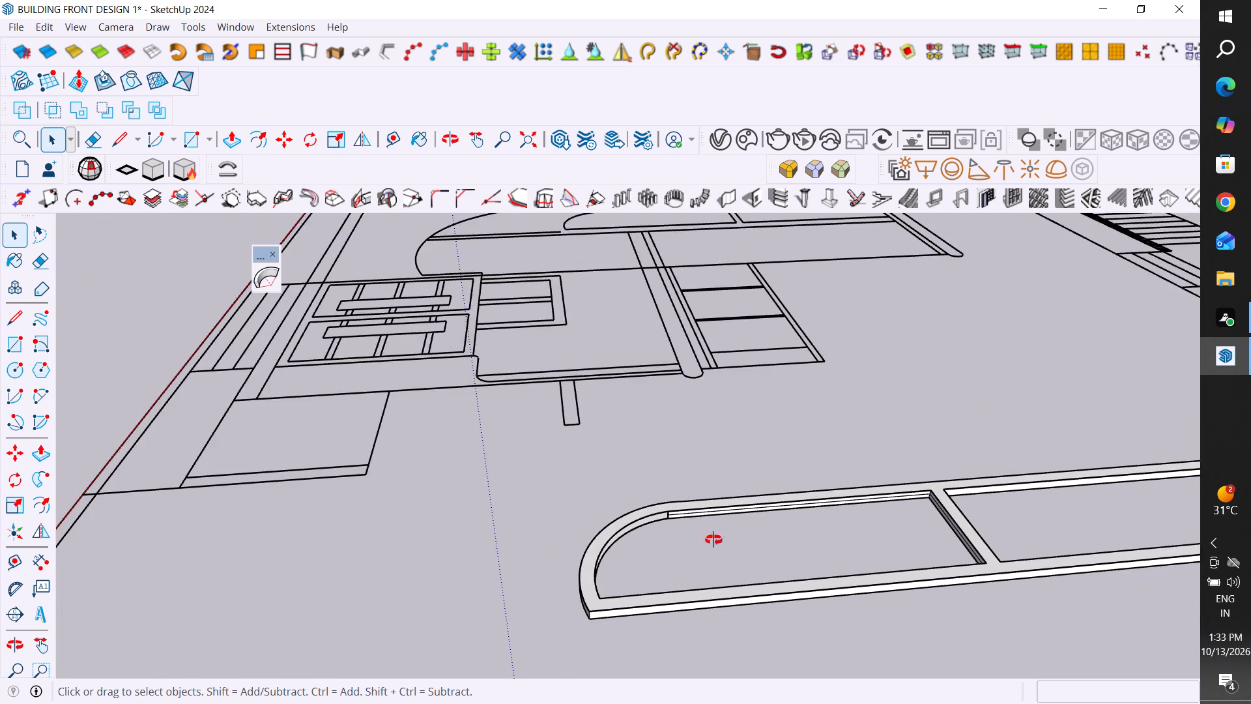
middle_drag(713, 540, 747, 658)
scroll(702, 567, down, 5)
middle_drag(671, 598, 863, 578)
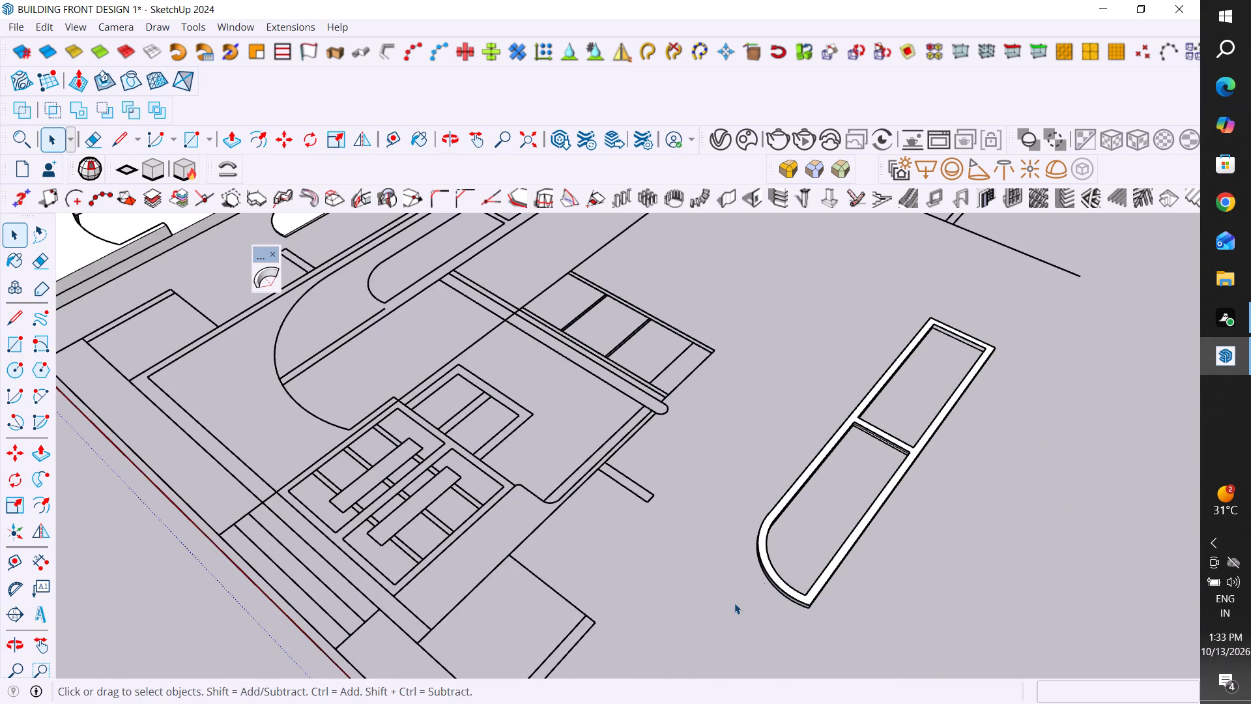
middle_drag(751, 623, 840, 656)
scroll(841, 653, down, 5)
middle_drag(828, 644, 915, 641)
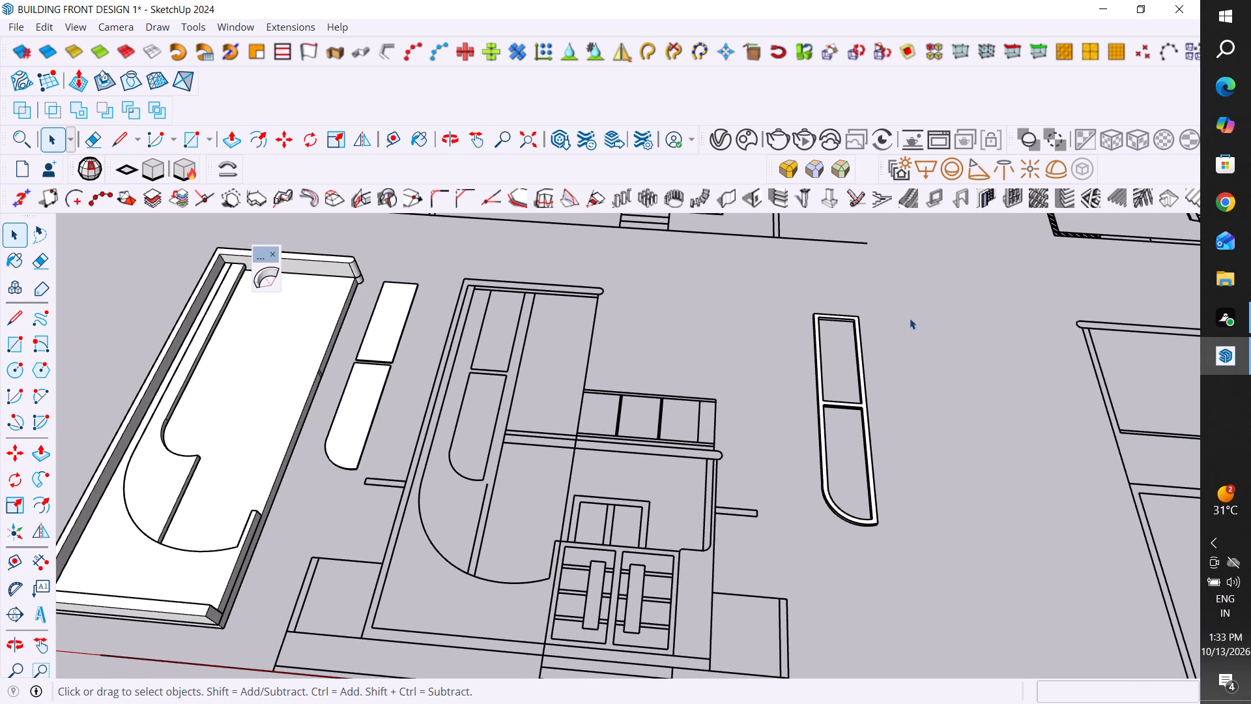
drag(913, 287, 768, 552)
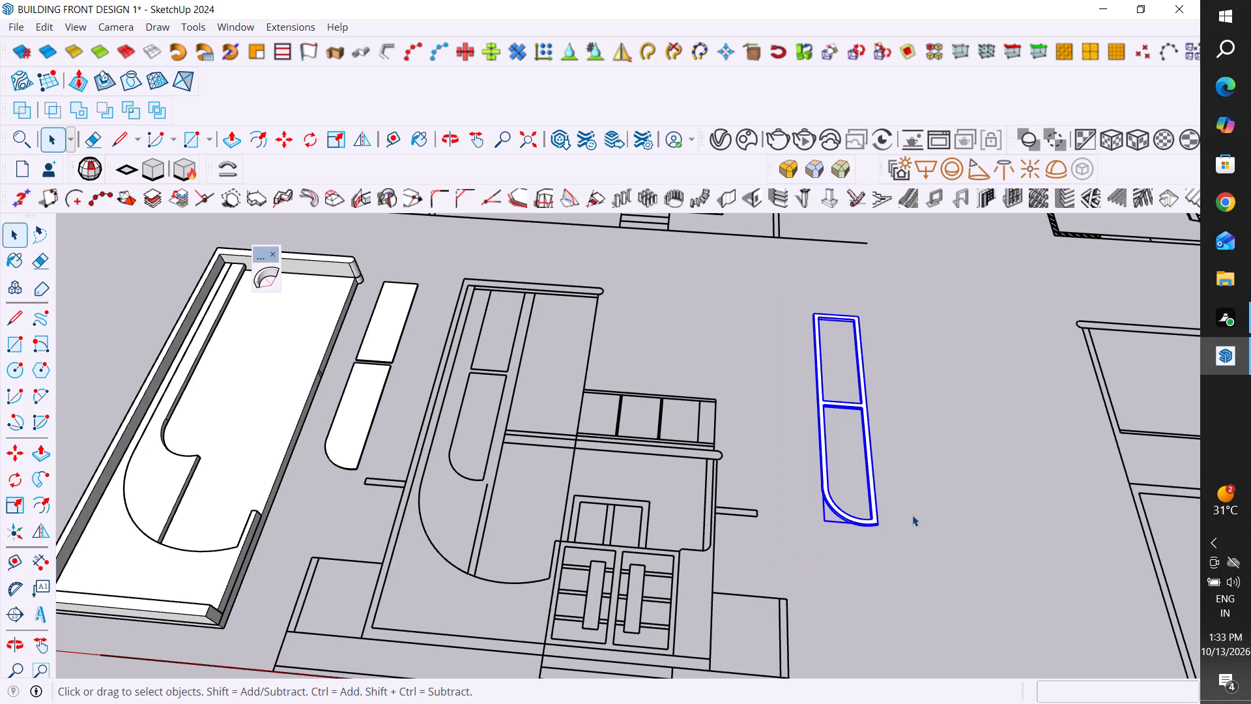
scroll(872, 518, up, 4)
right_click(879, 520)
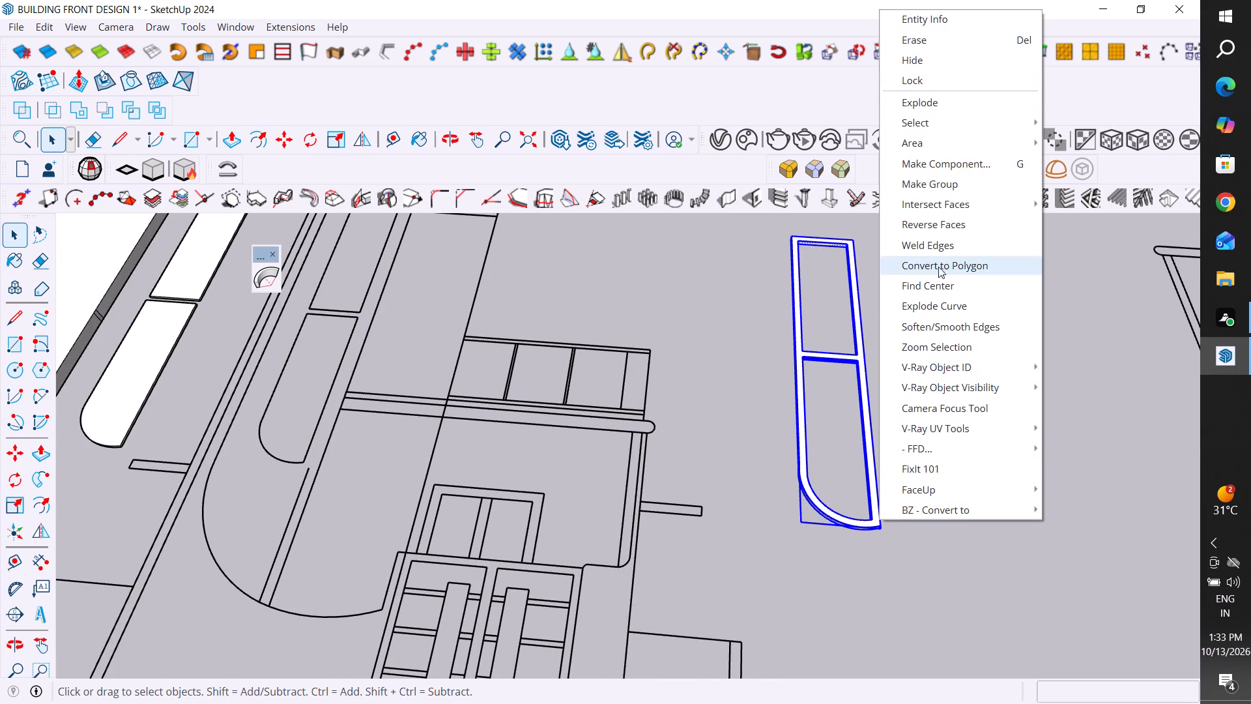
click(946, 186)
click(934, 565)
Open the separate window frame's group and erase the dividing edge along its long straight inner side.
scroll(934, 565, down, 5)
middle_drag(931, 543, 742, 418)
scroll(773, 451, up, 3)
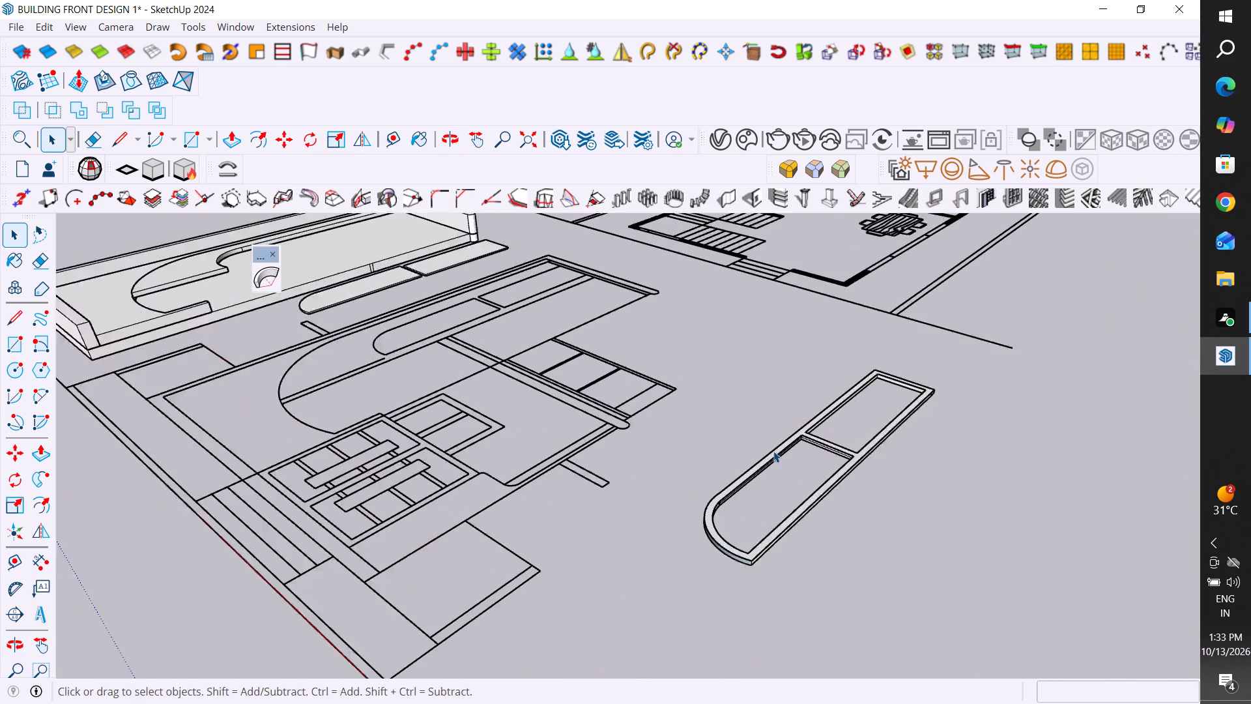
scroll(773, 451, up, 2)
middle_drag(818, 505, 640, 501)
scroll(725, 522, down, 2)
scroll(431, 495, up, 5)
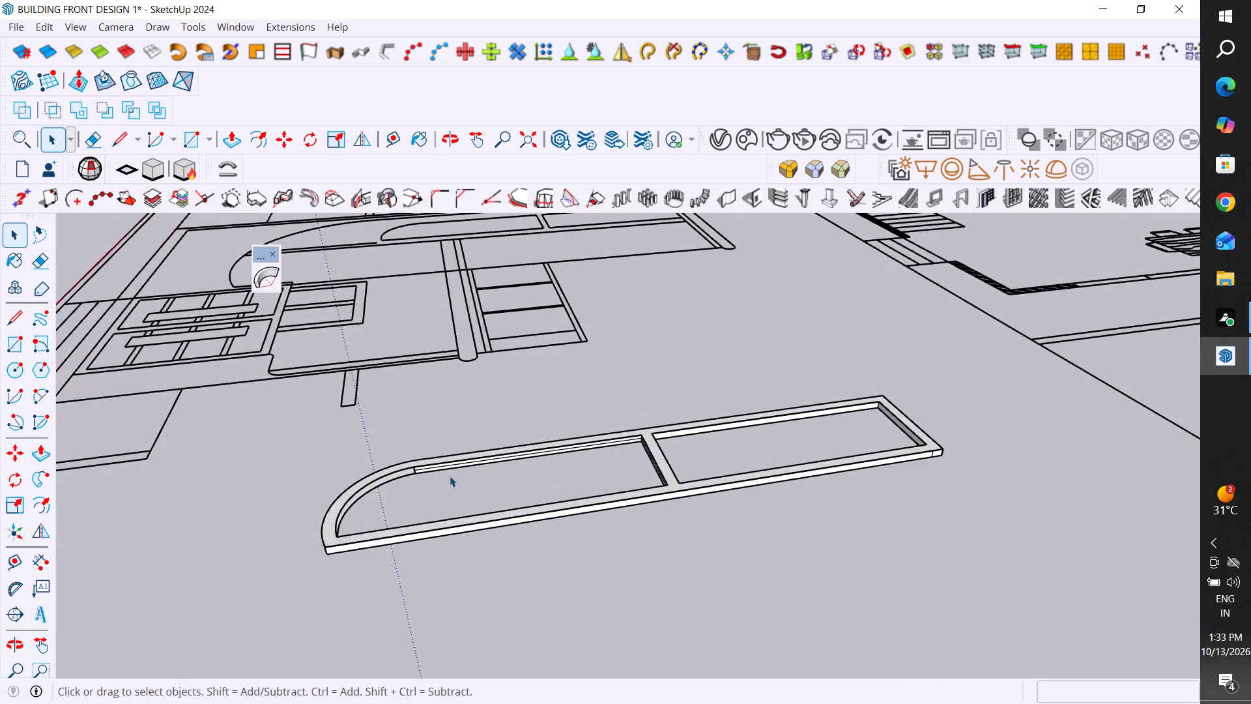
scroll(450, 476, up, 16)
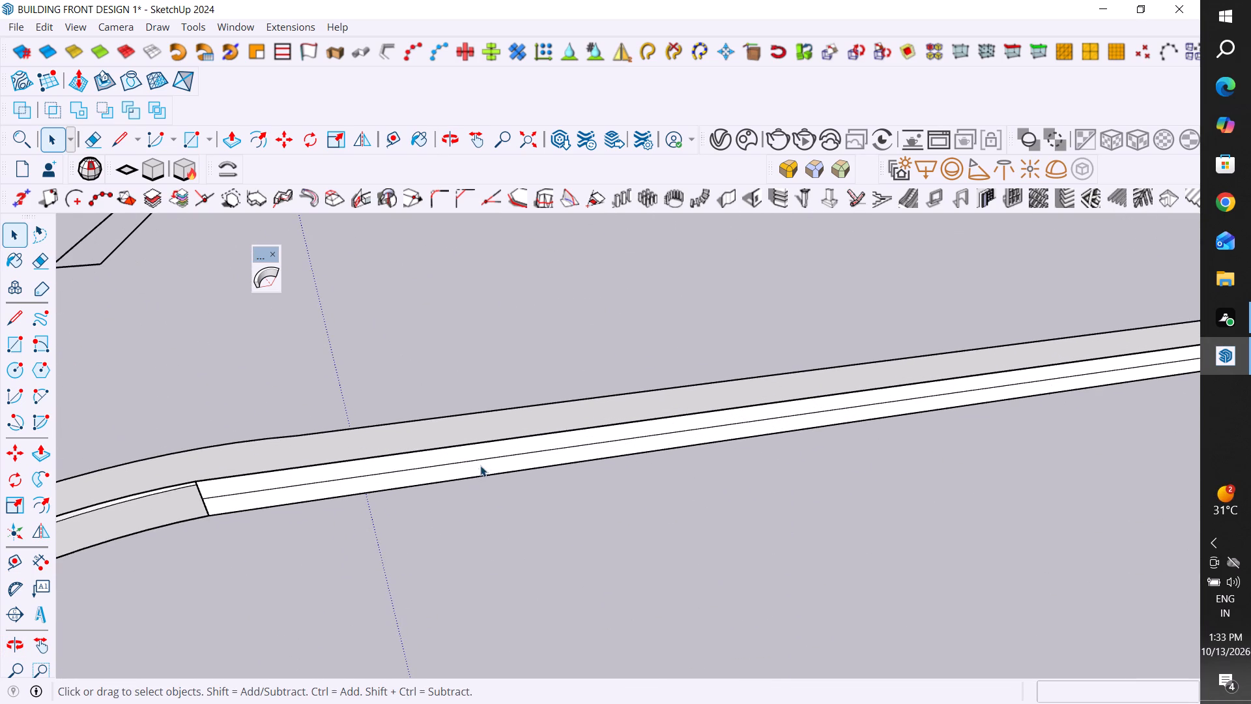
click(499, 456)
click(505, 460)
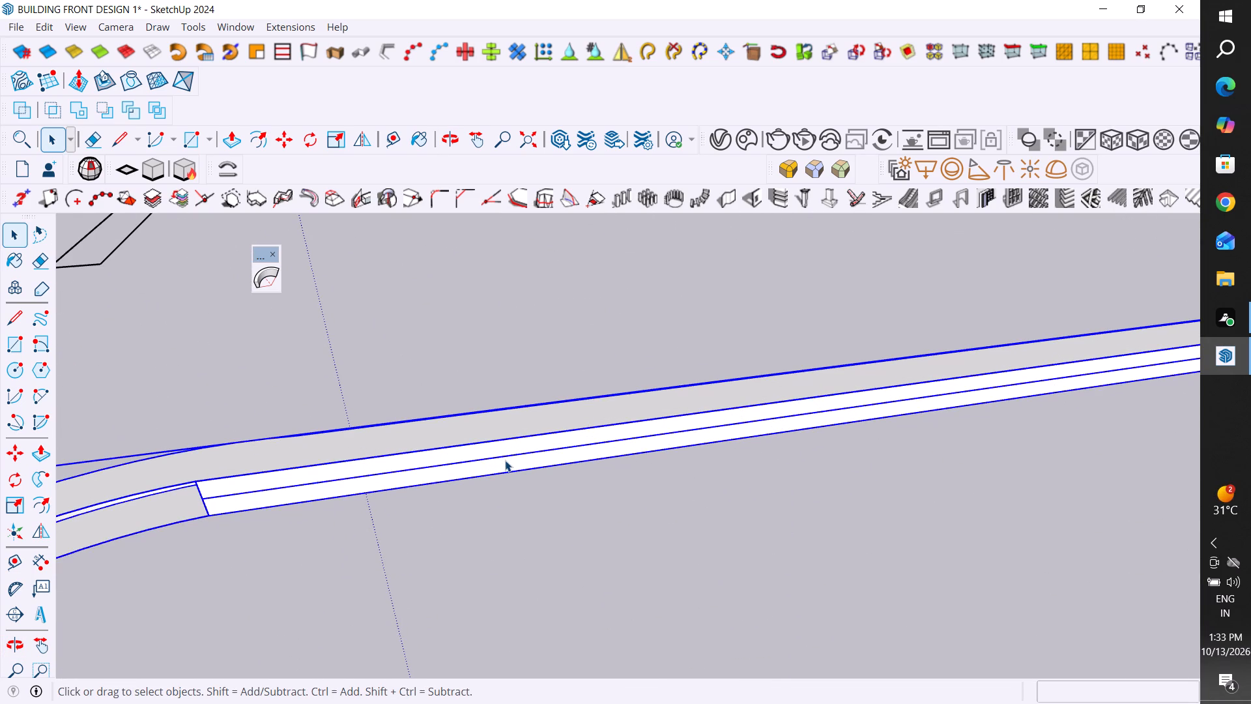
click(511, 458)
click(519, 448)
double_click(536, 452)
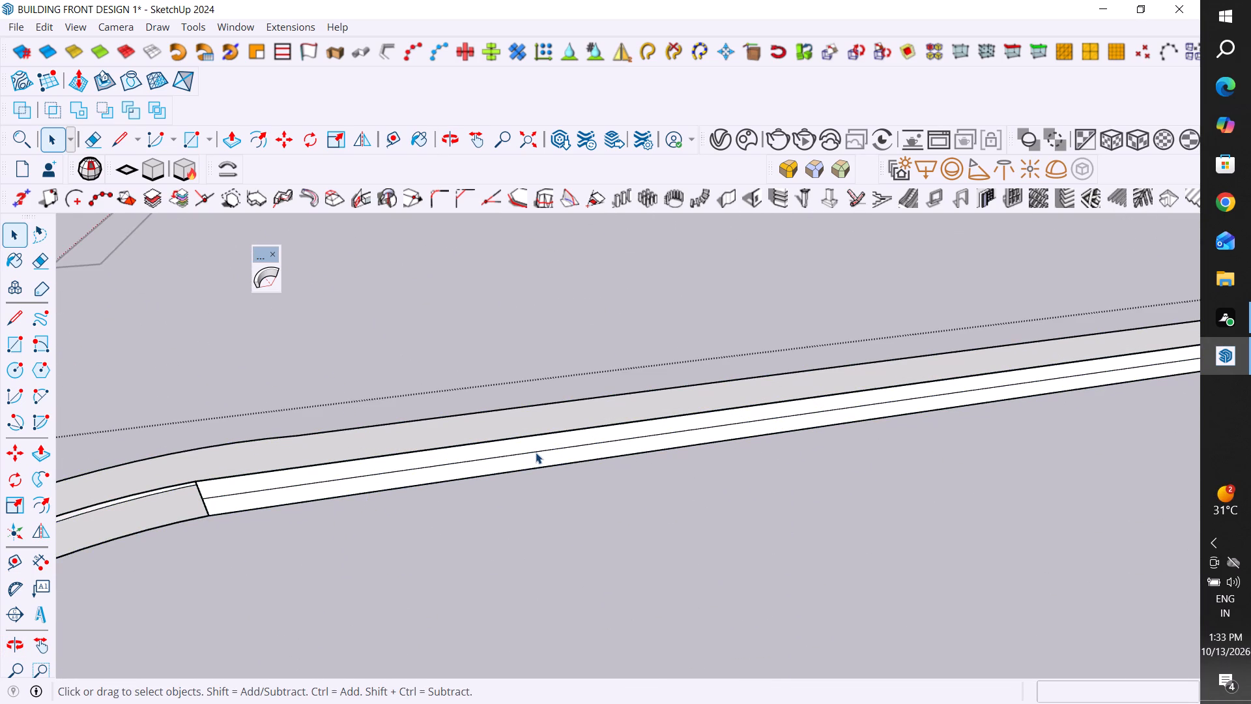
click(536, 452)
click(536, 452)
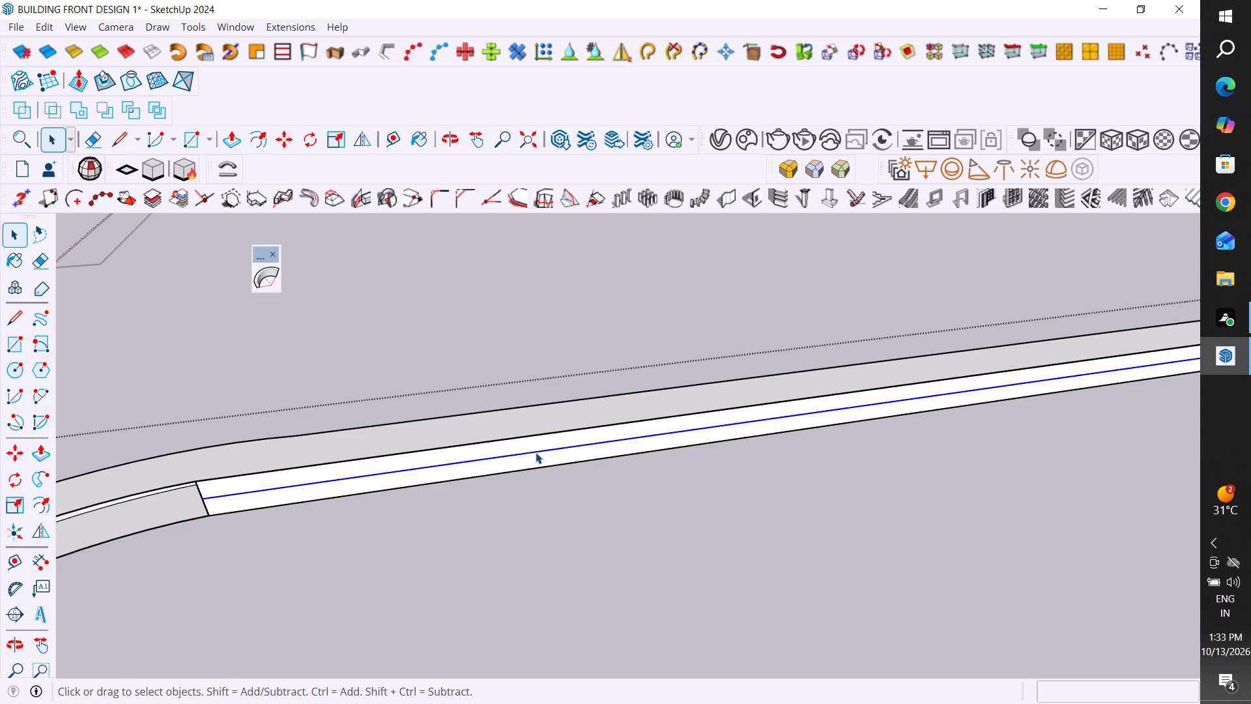
key(Delete)
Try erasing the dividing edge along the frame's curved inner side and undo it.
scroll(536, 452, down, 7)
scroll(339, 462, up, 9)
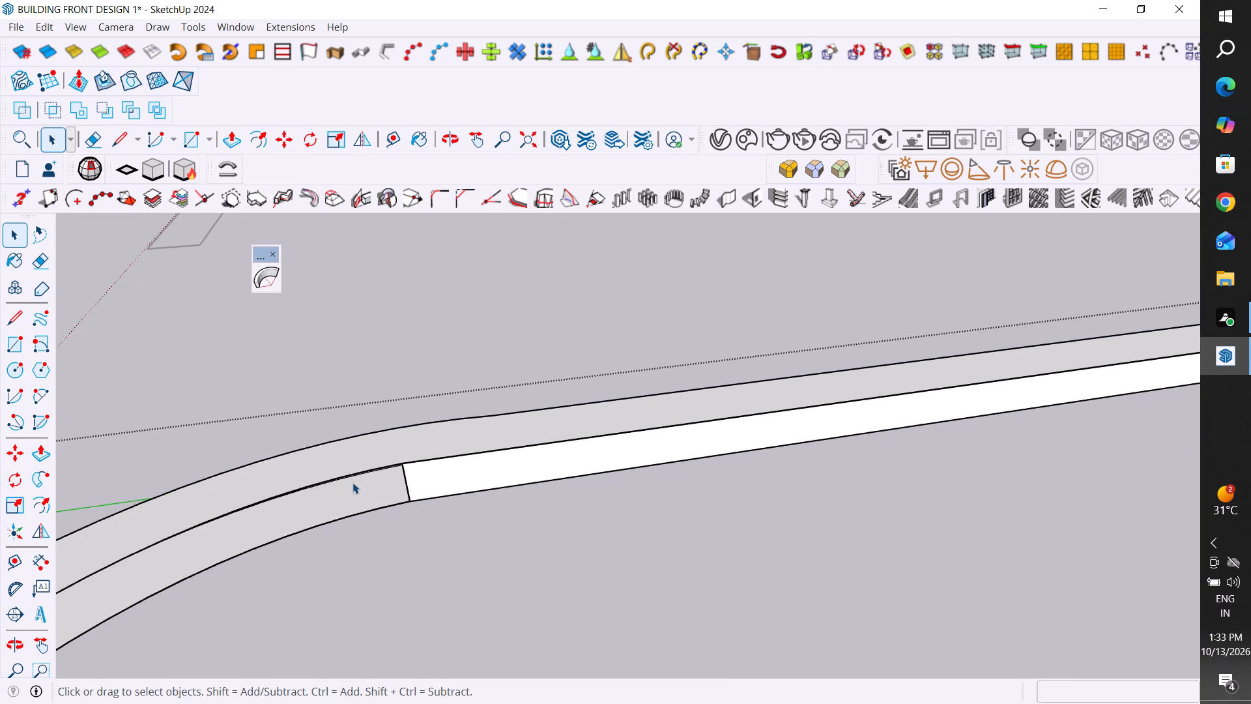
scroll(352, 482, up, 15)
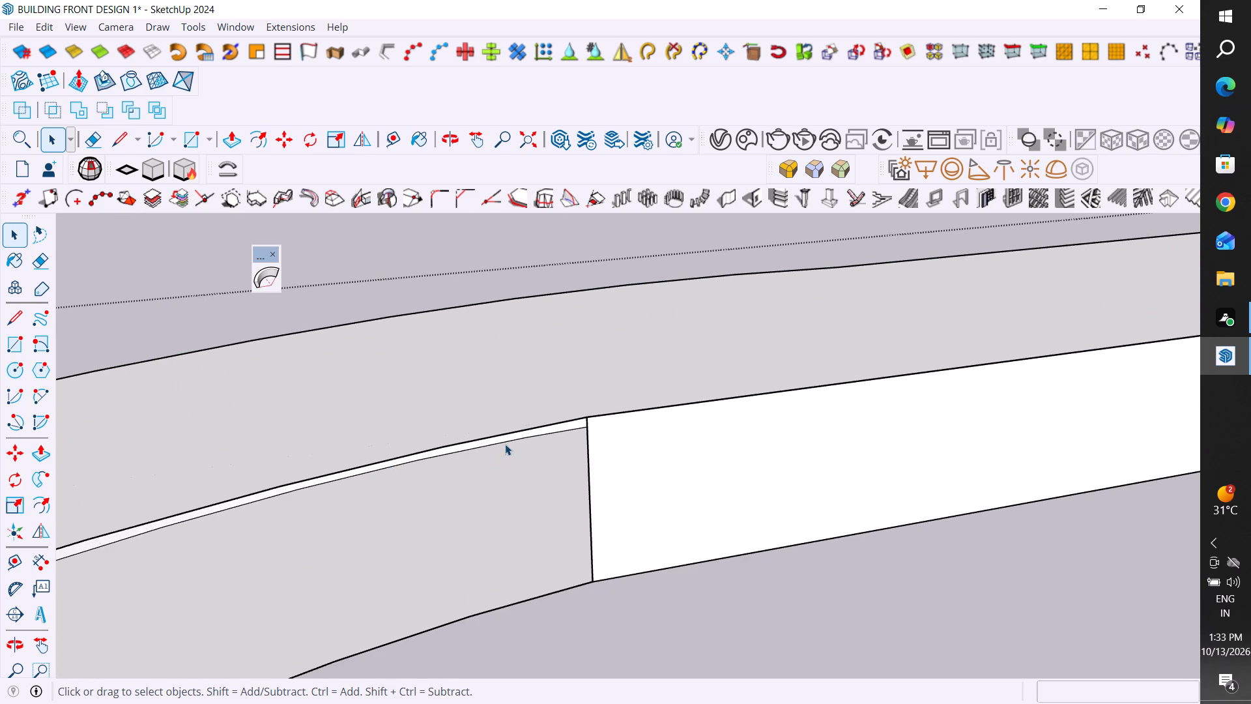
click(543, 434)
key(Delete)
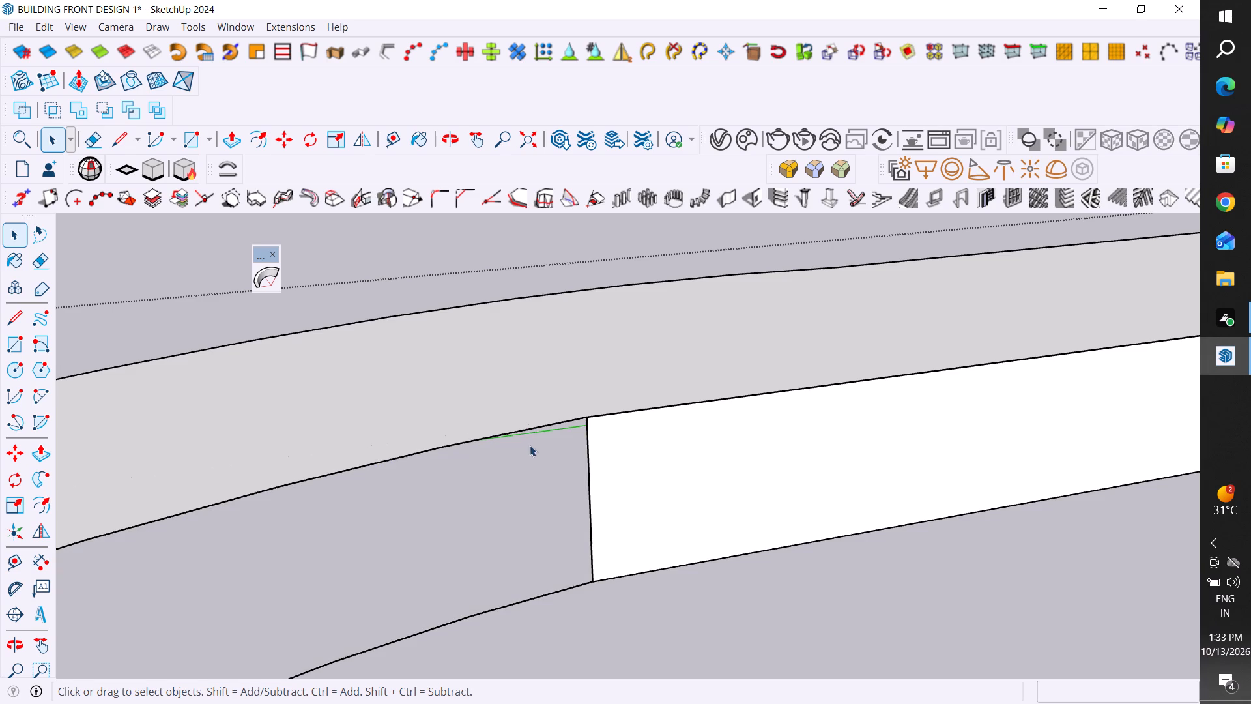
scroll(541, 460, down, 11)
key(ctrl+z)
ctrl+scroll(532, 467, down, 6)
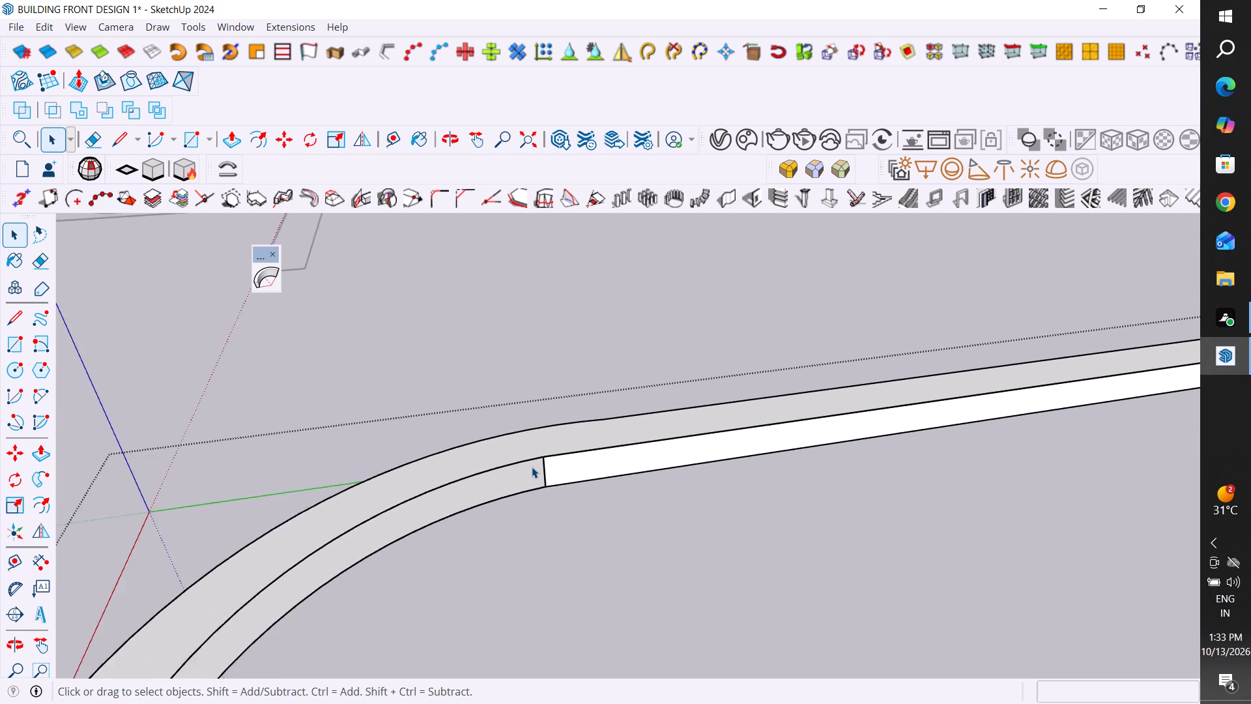
Leave the window frame's group, explode it, and clear the selection.
ctrl+scroll(532, 467, down, 14)
click(567, 480)
scroll(601, 487, down, 6)
middle_drag(598, 512, 640, 516)
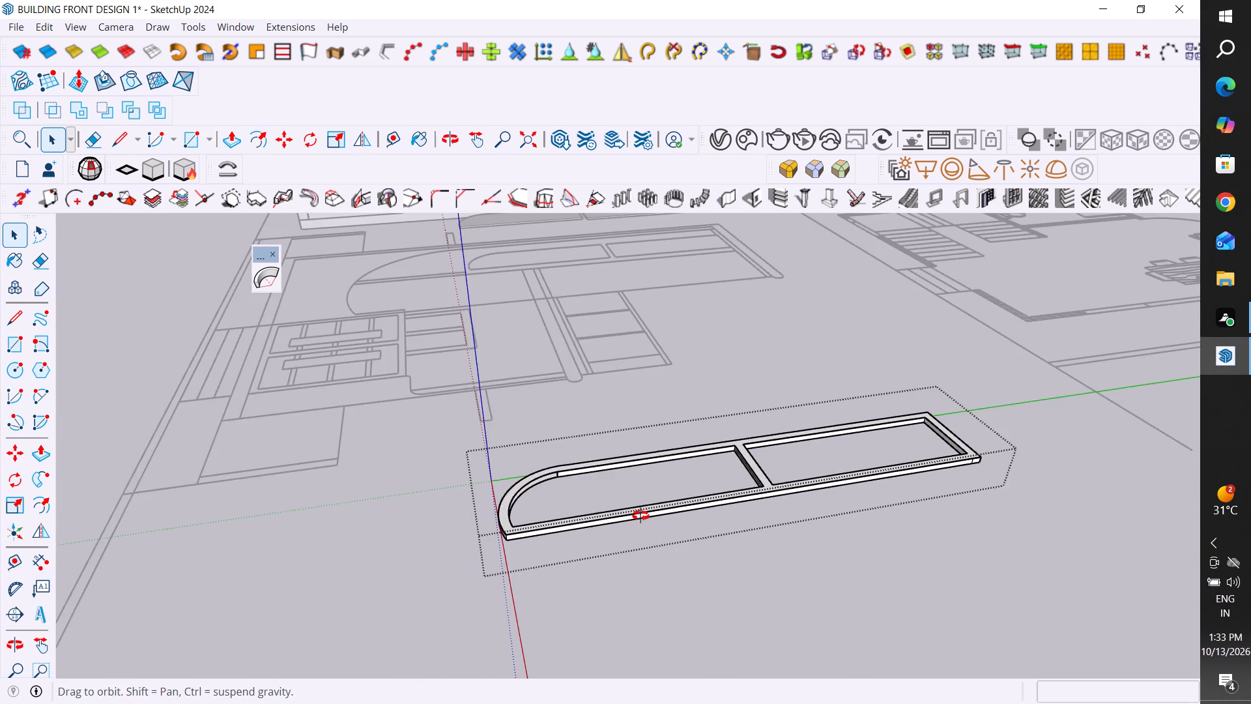
middle_drag(640, 516, 825, 482)
click(953, 523)
scroll(845, 439, up, 10)
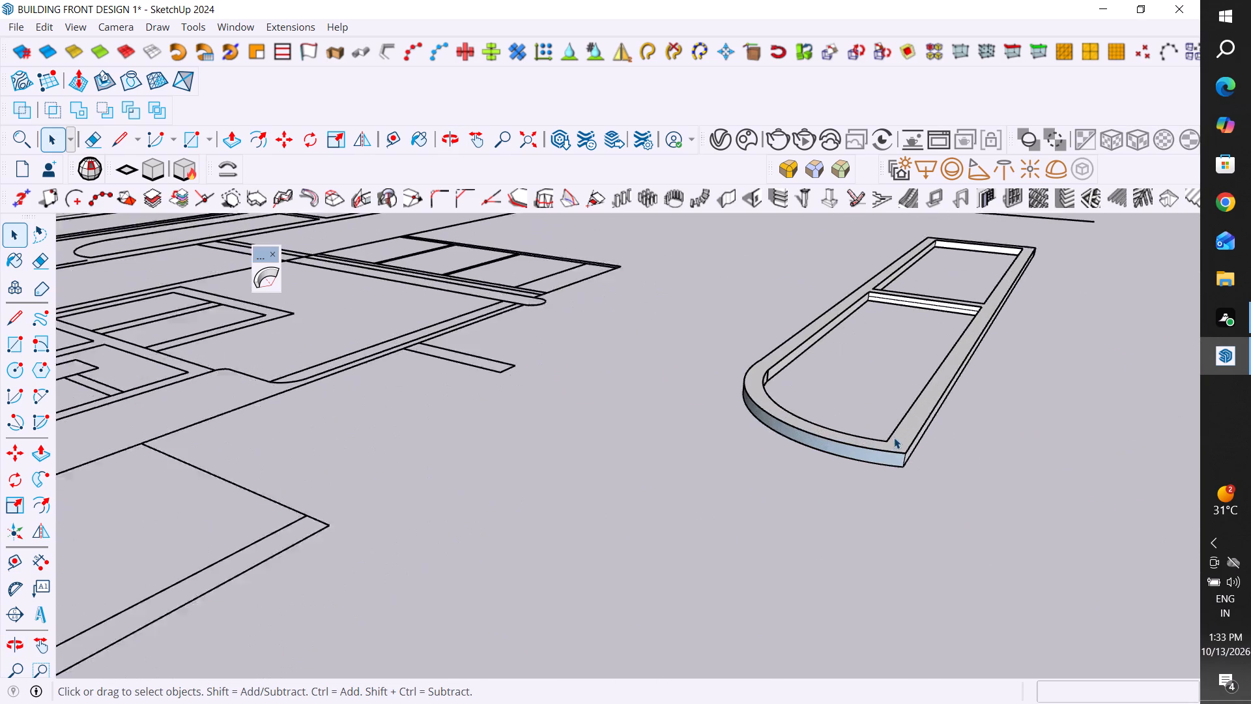
scroll(893, 463, up, 4)
click(891, 461)
right_click(891, 461)
click(775, 510)
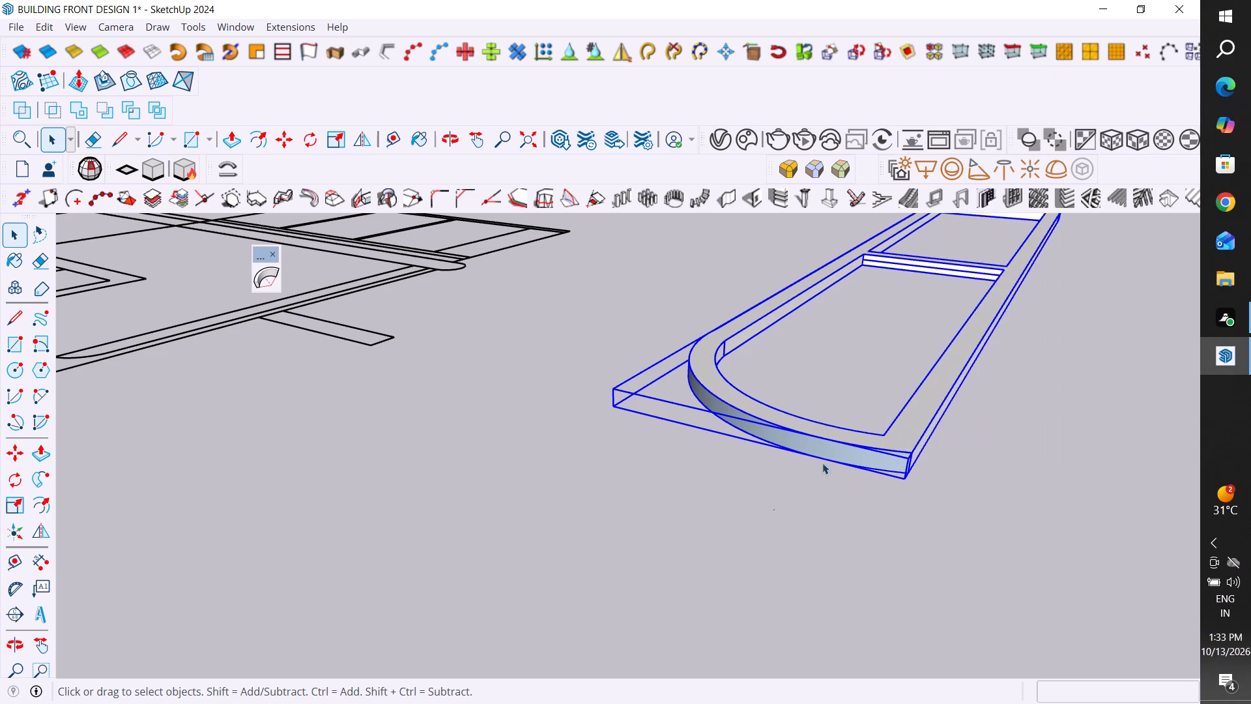
click(833, 452)
right_click(833, 452)
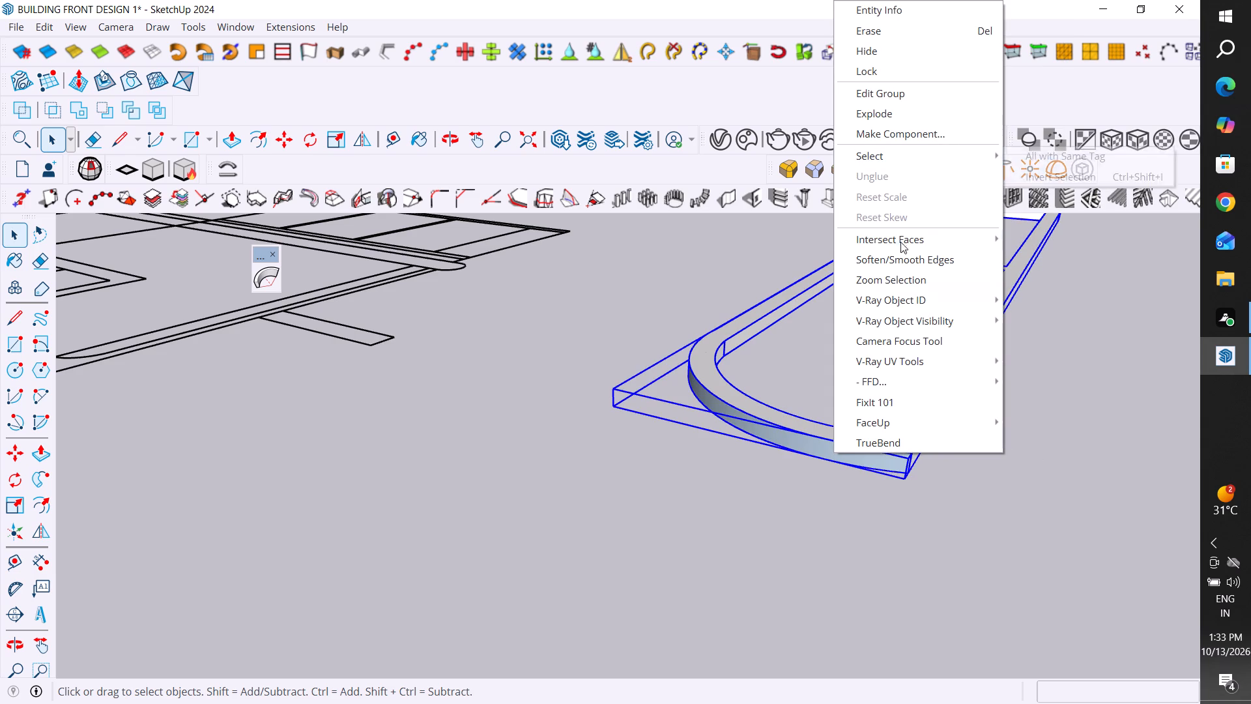
click(891, 115)
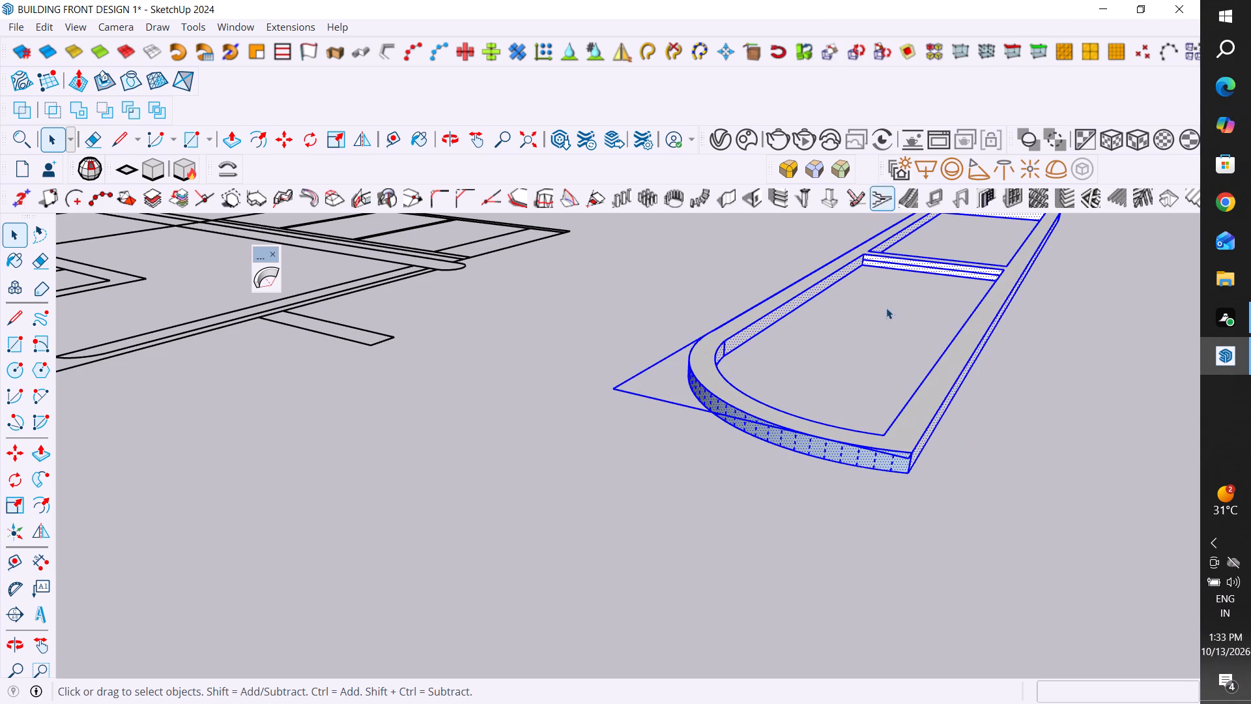
click(872, 499)
Reverse the outer face around the window frame's curved bottom and clear the selection.
click(876, 455)
right_click(876, 455)
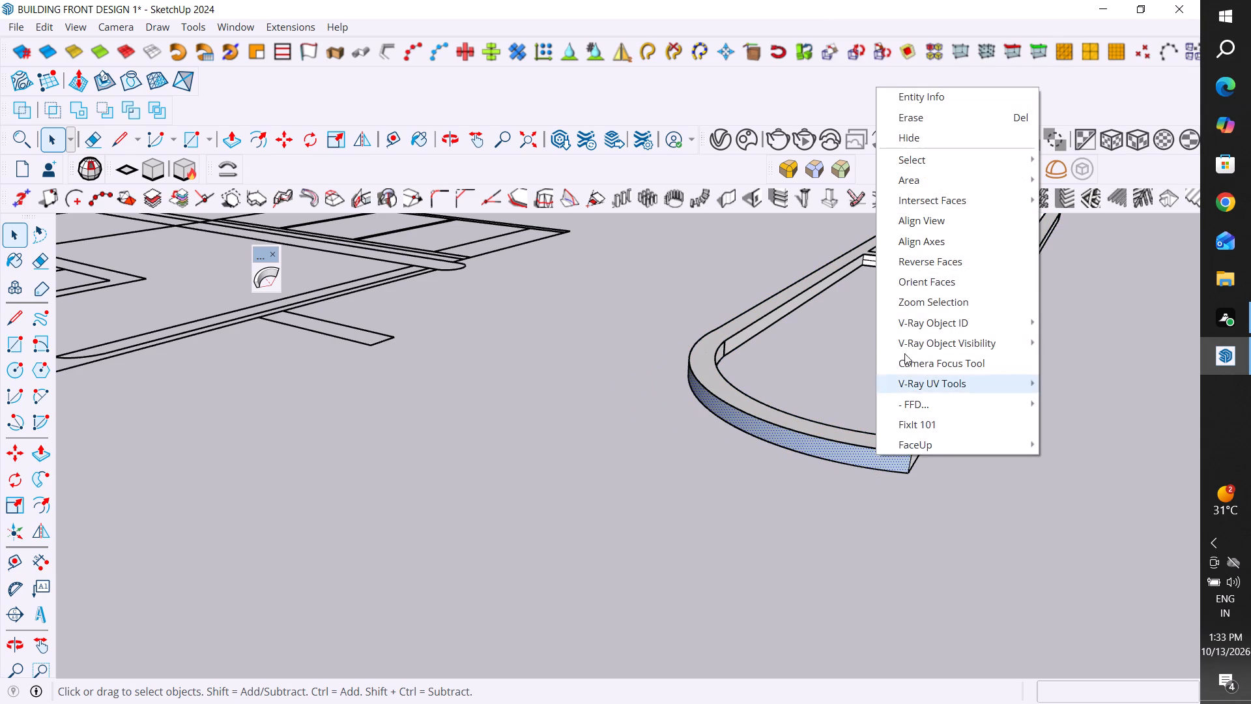
click(953, 263)
click(772, 534)
Select the entire separate window frame, make it a group, and clear the selection.
scroll(861, 499, down, 11)
middle_drag(804, 526, 833, 542)
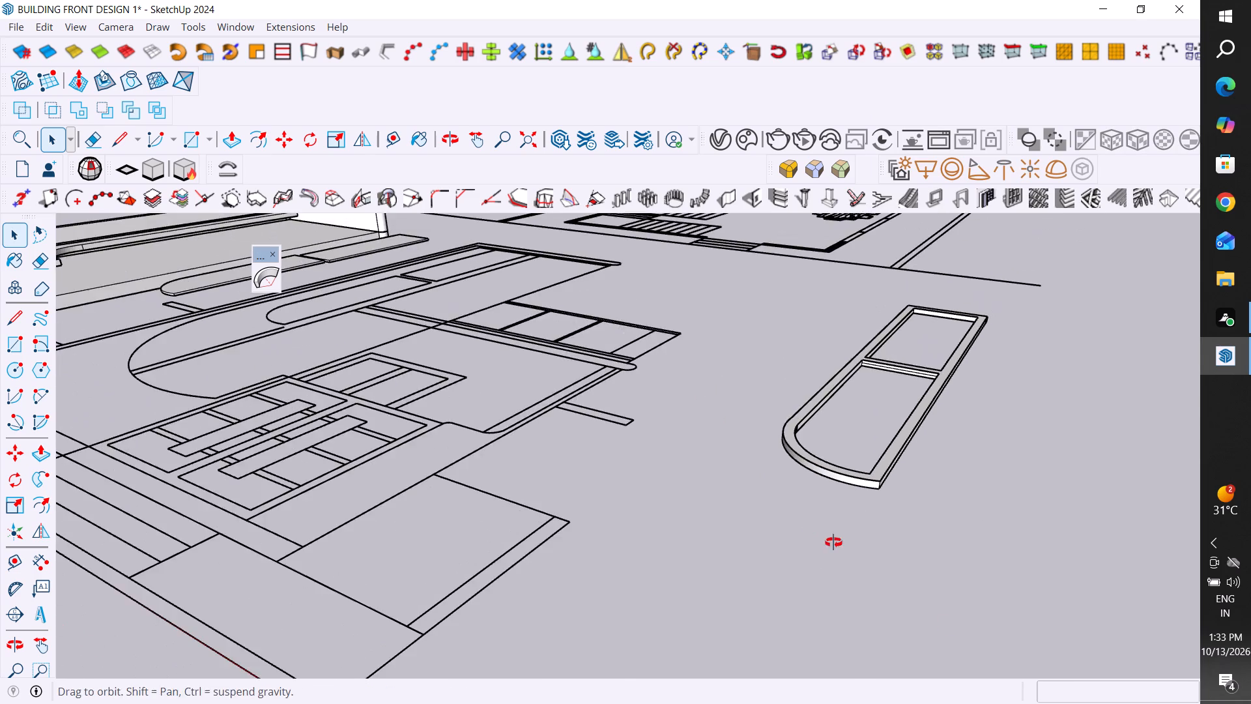
middle_drag(833, 542, 958, 633)
scroll(784, 531, down, 9)
middle_drag(938, 529, 913, 580)
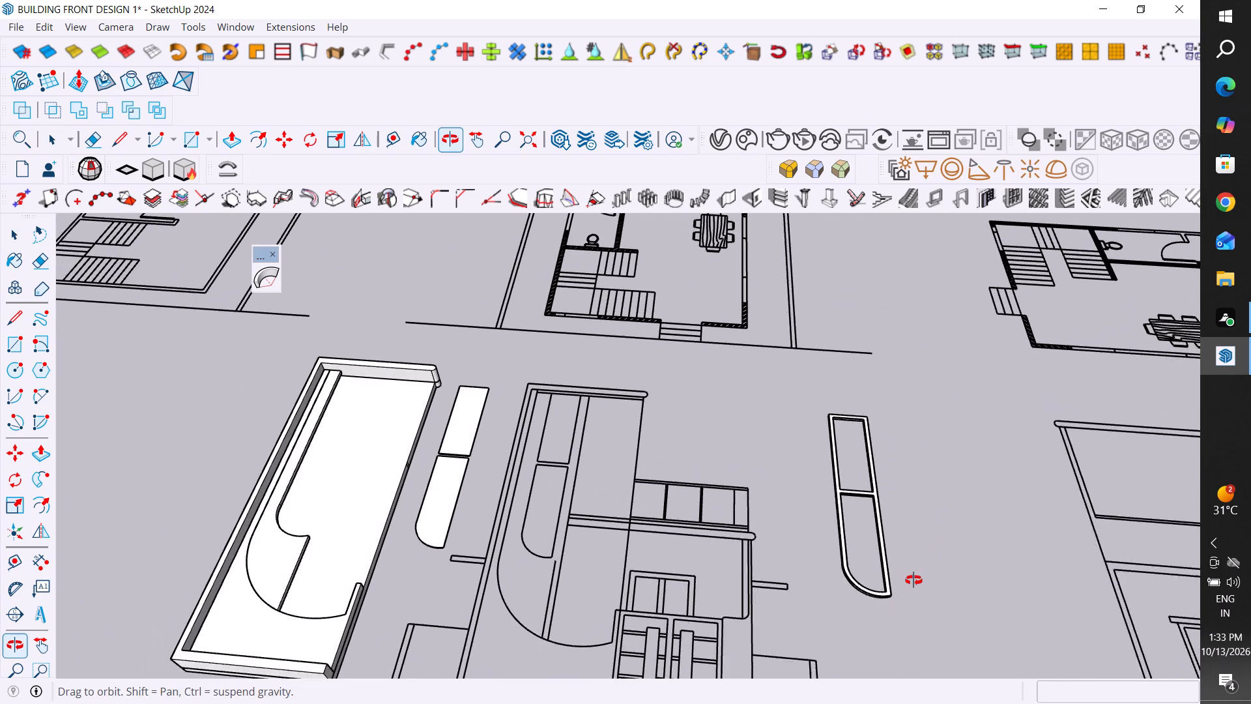
drag(925, 406, 803, 655)
right_click(884, 615)
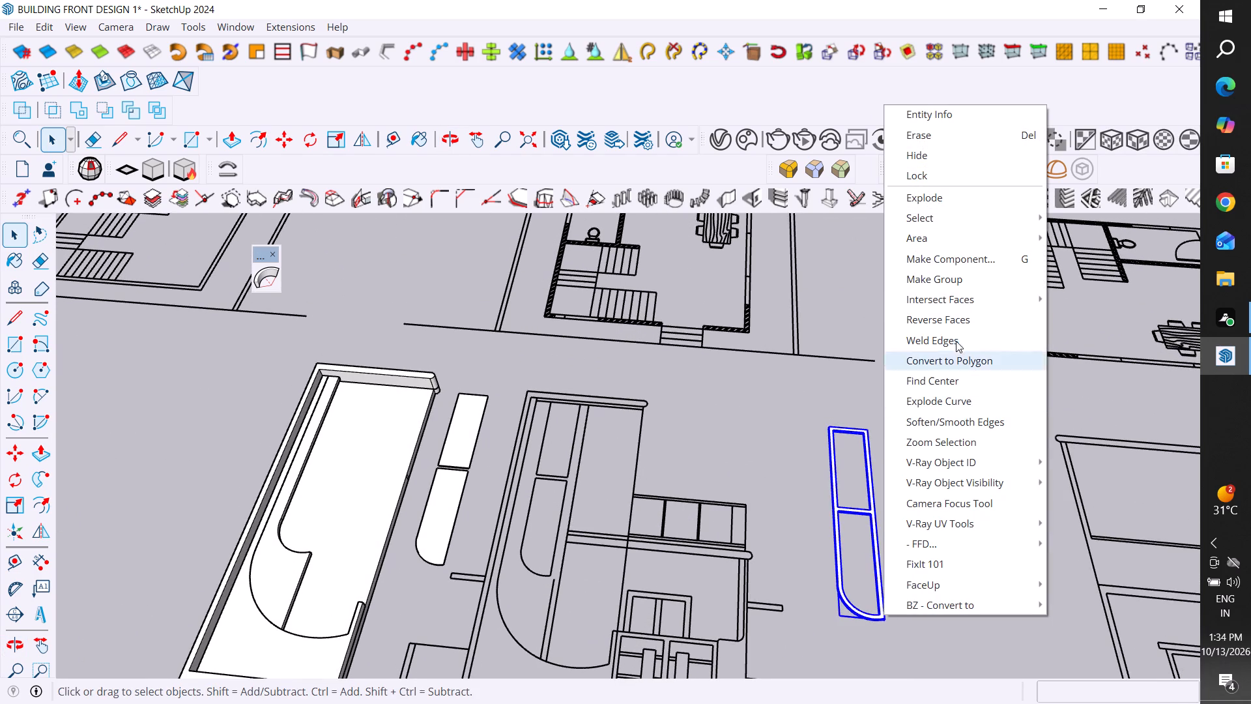
click(971, 278)
click(942, 550)
Draw a line in the flat front drawing from the endpoint beside the window's rounded bottom up to the top border.
scroll(942, 550, down, 6)
scroll(910, 610, down, 1)
scroll(667, 576, up, 4)
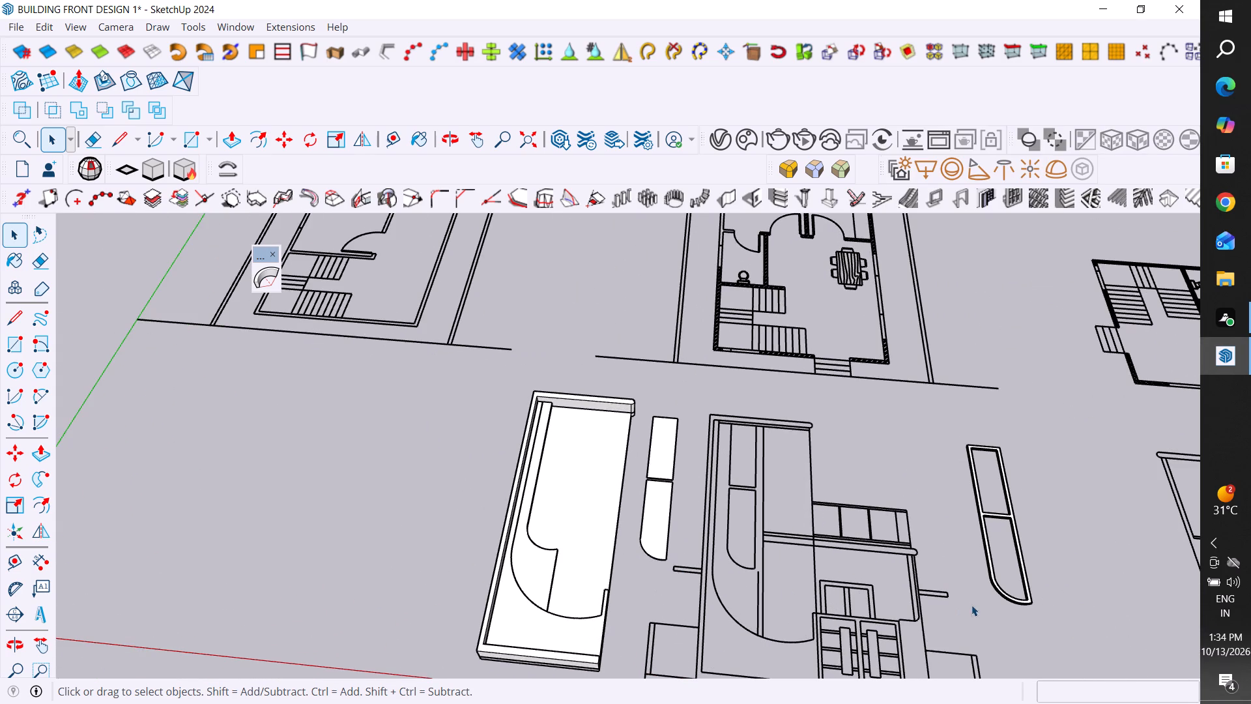
scroll(1045, 621, up, 3)
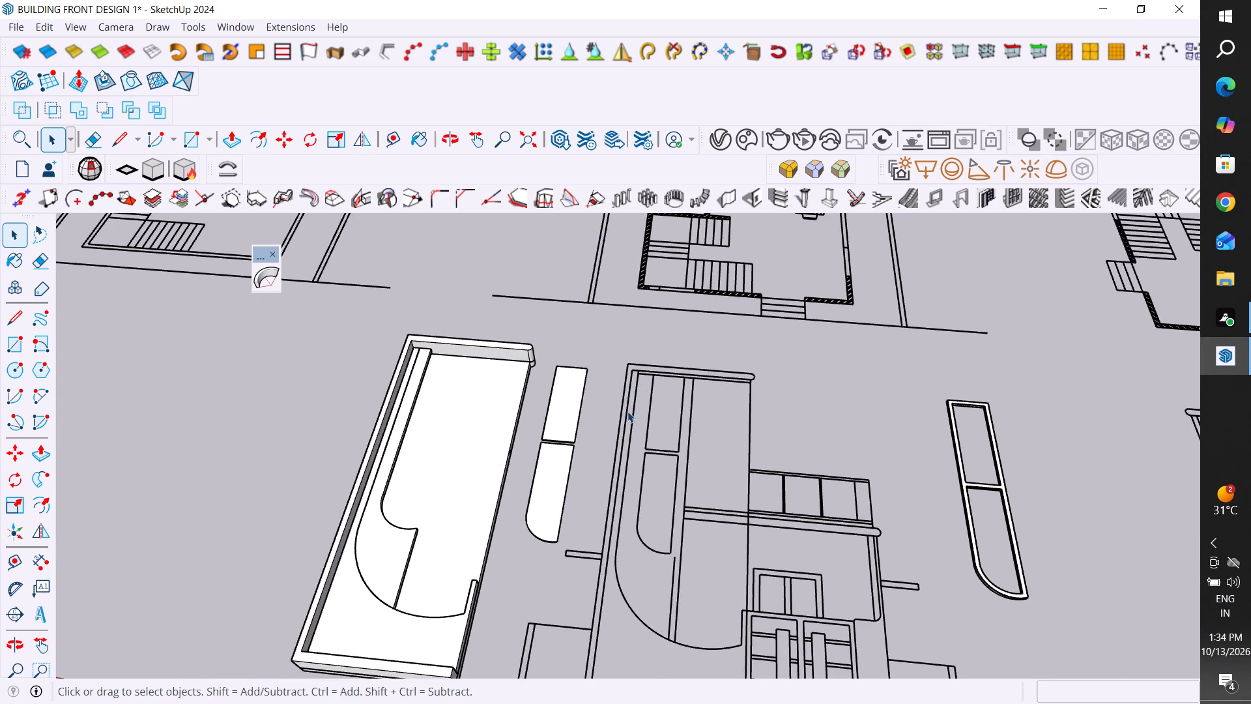
click(22, 315)
scroll(672, 523, up, 2)
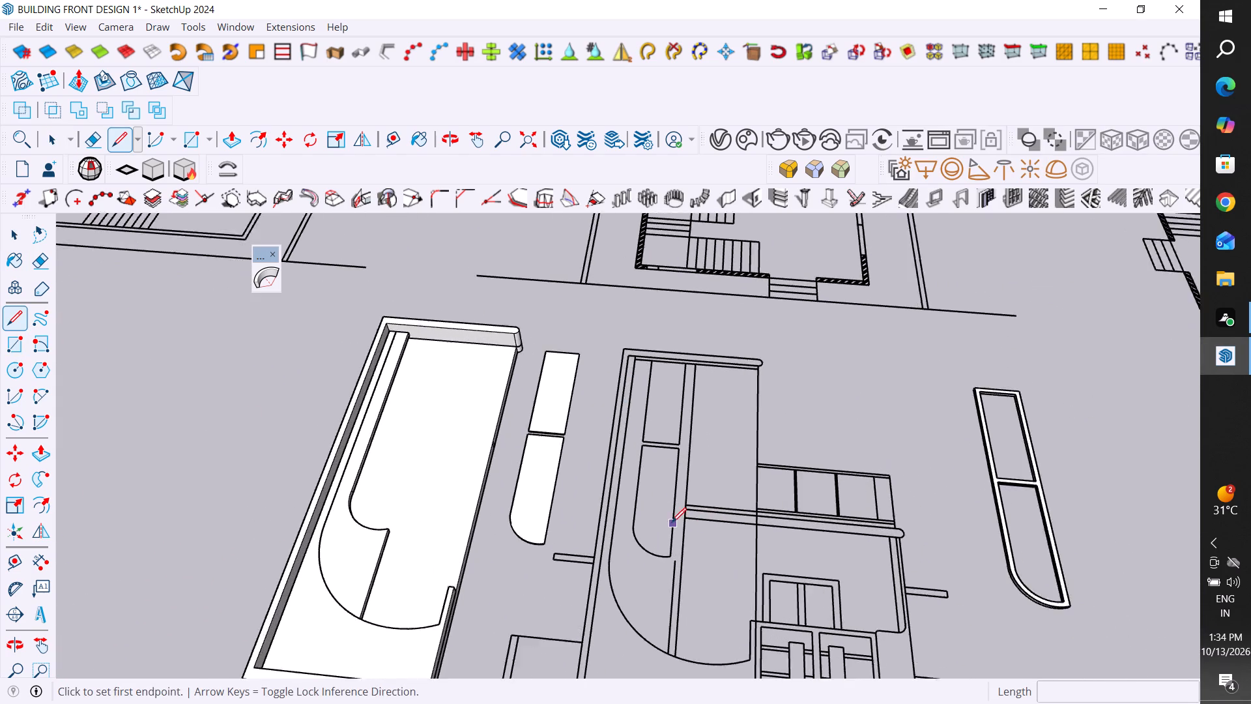
scroll(672, 522, up, 2)
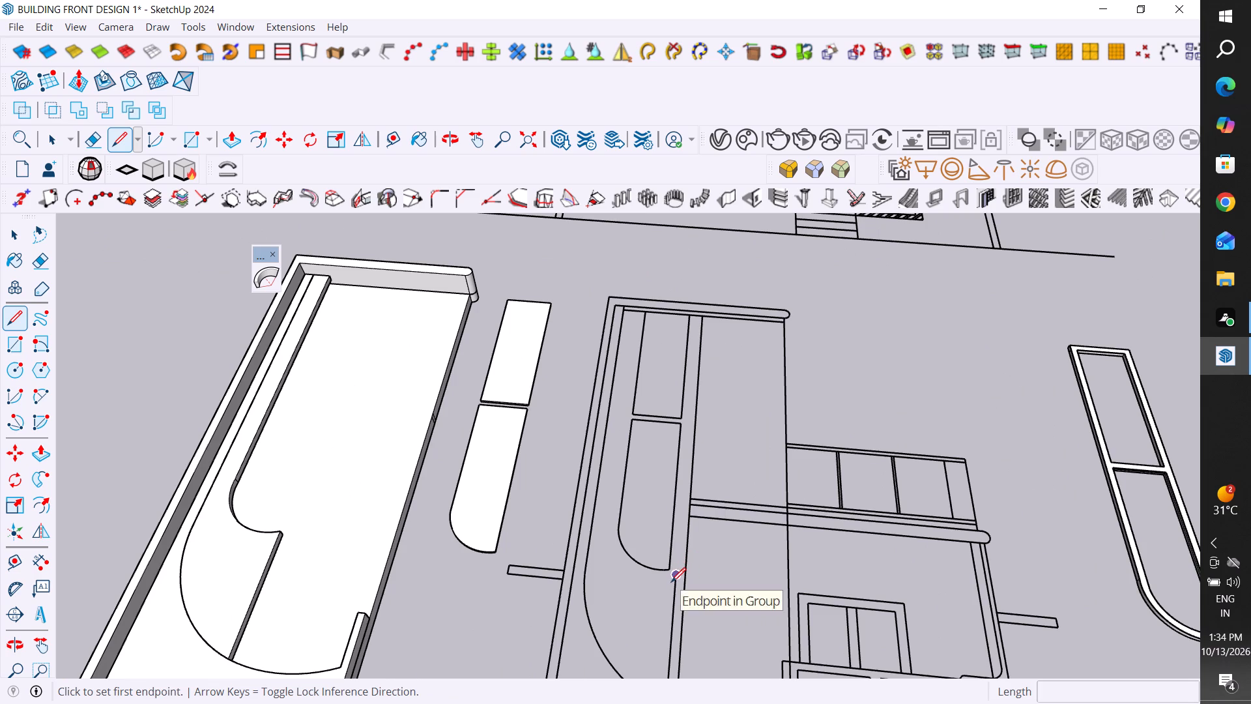
click(676, 576)
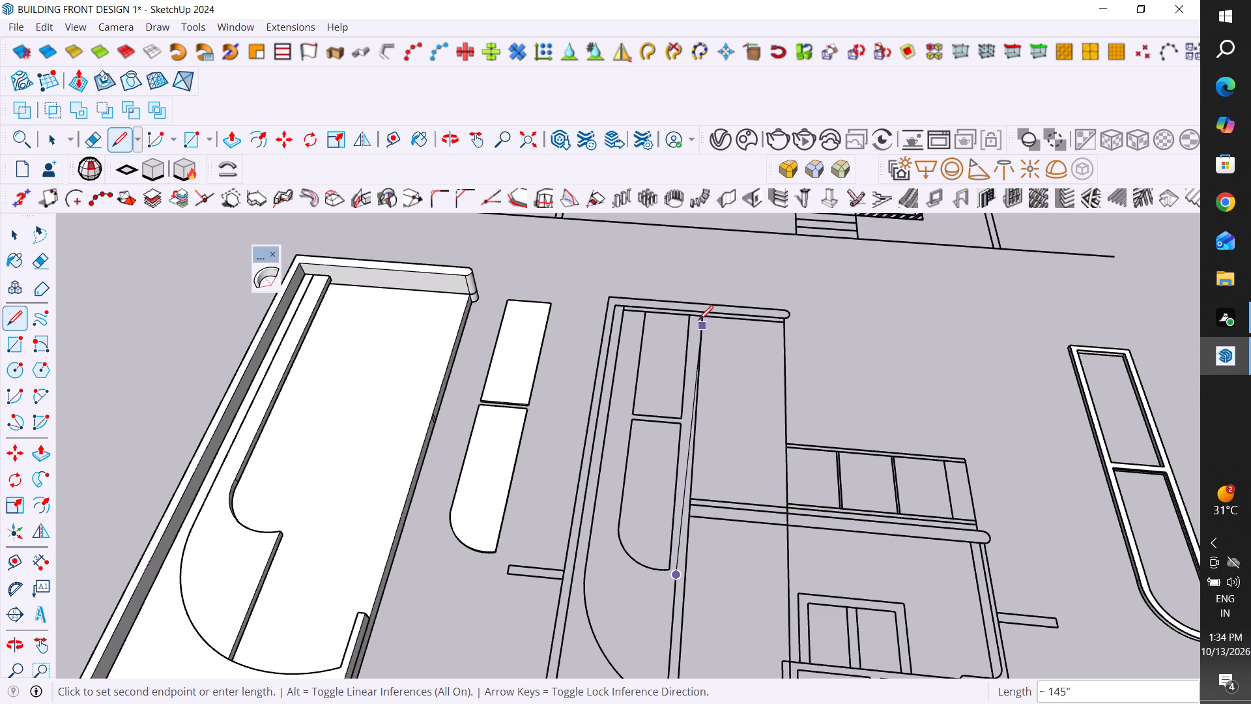
click(692, 316)
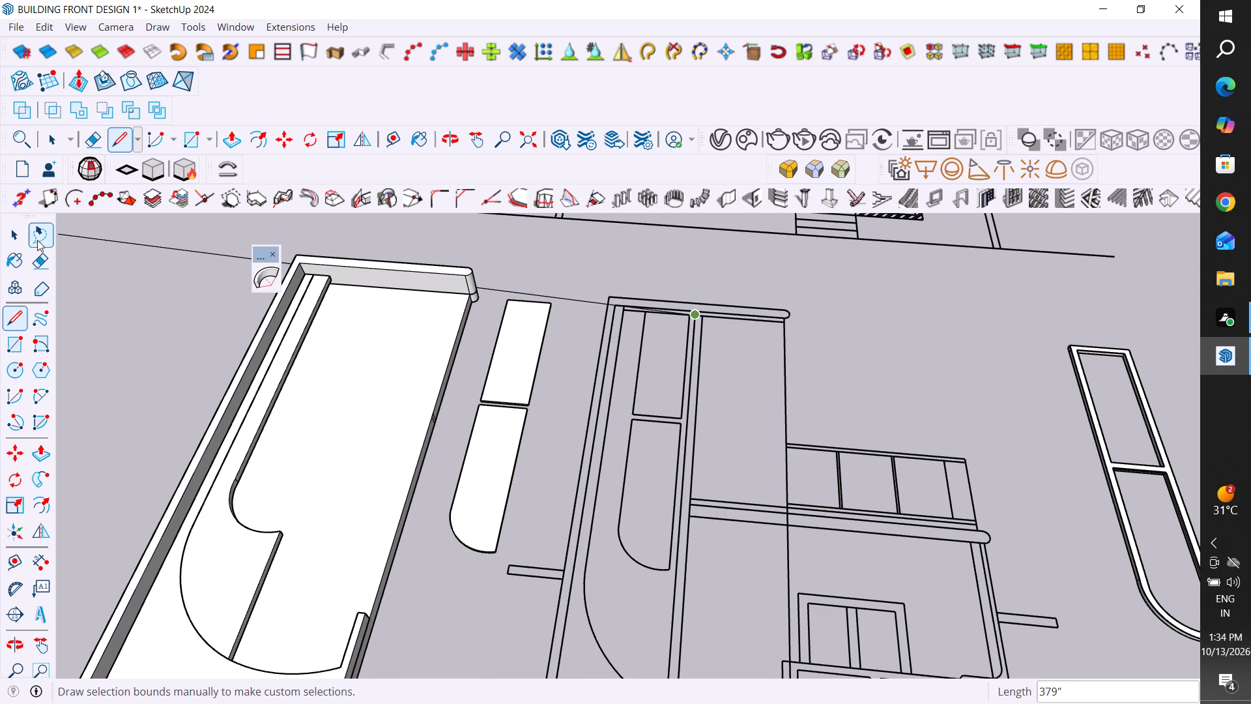
click(13, 236)
click(490, 256)
Move the window frame group about 399" by its bottom corner onto the wall body's round-bottomed recess corner, and clear the selection.
scroll(494, 368, down, 5)
drag(1013, 336, 885, 561)
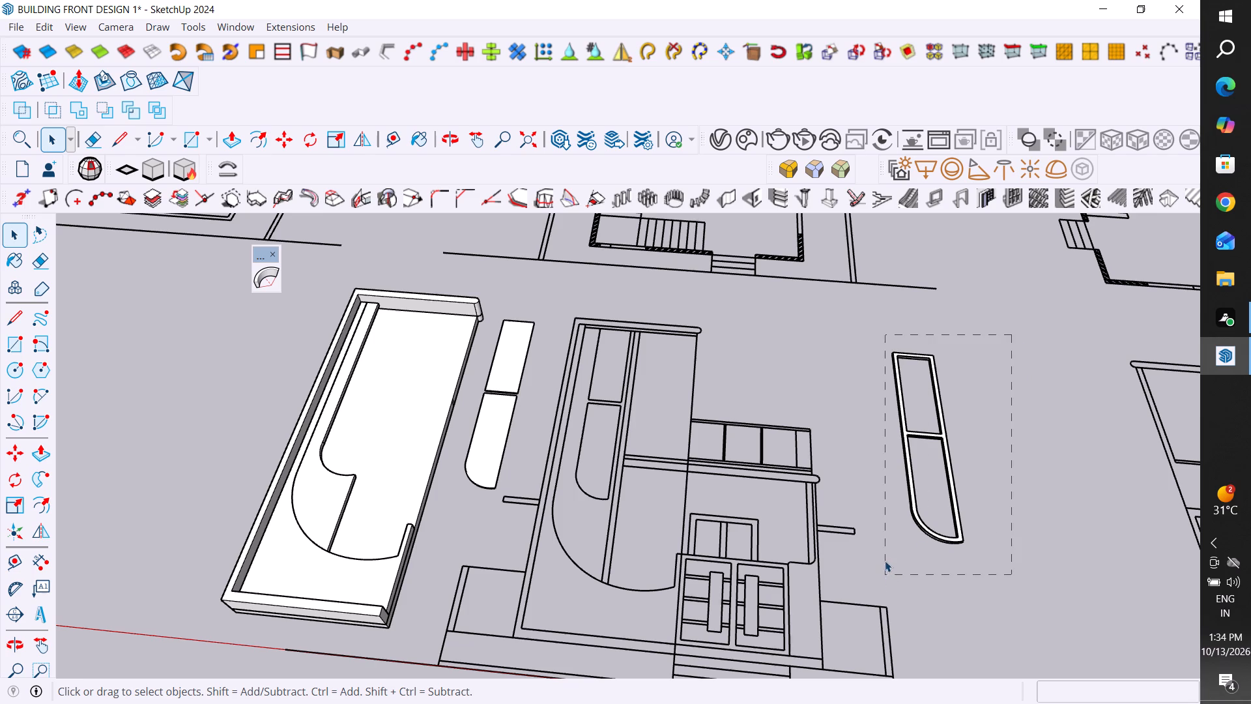
drag(885, 561, 885, 560)
key(m)
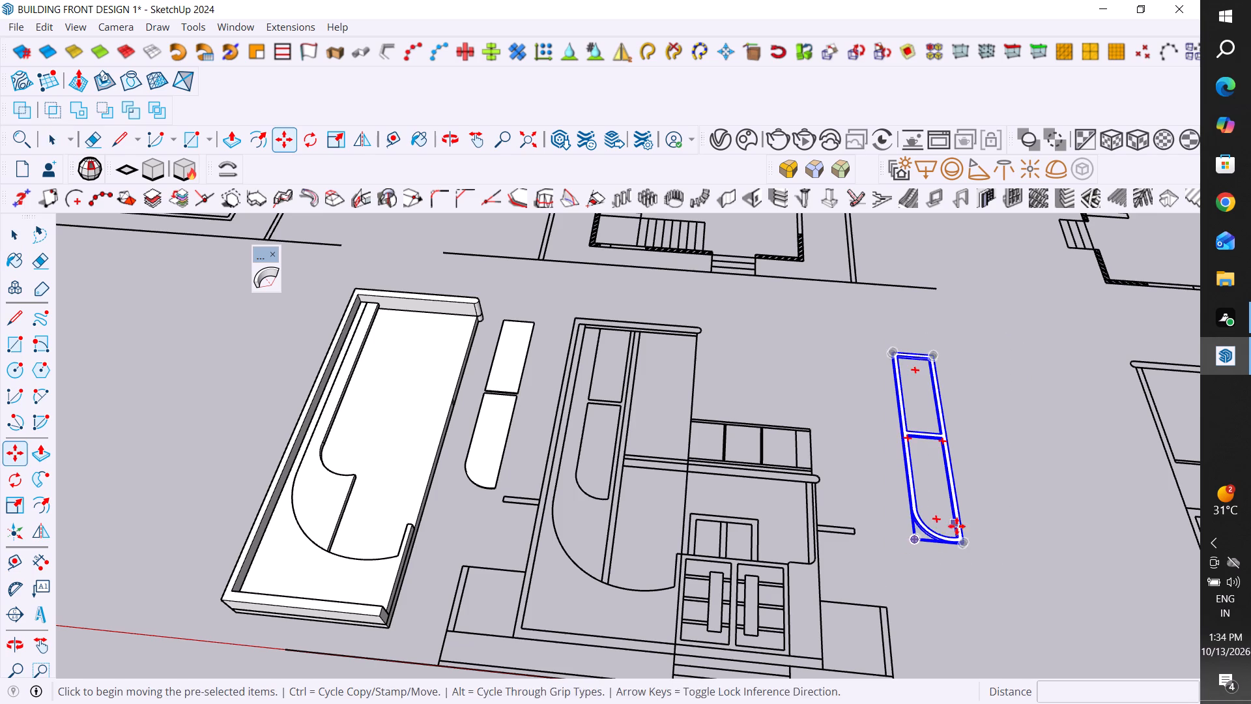
scroll(956, 534, up, 20)
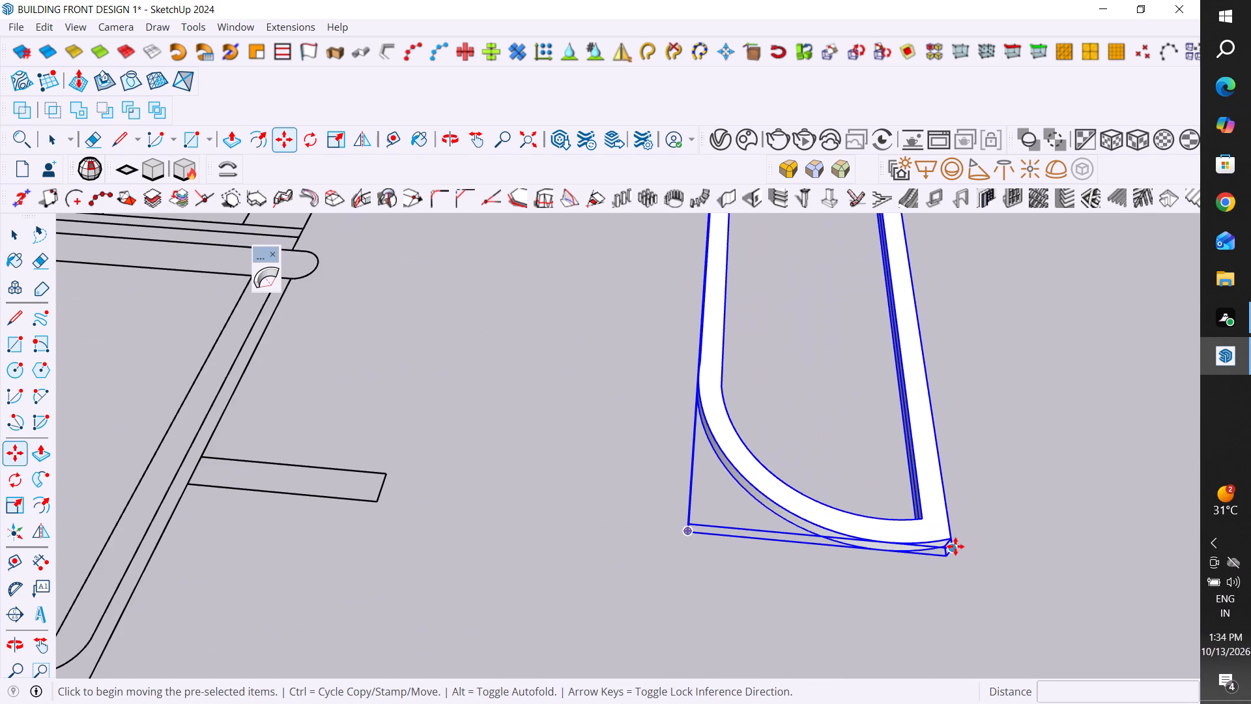
click(955, 546)
scroll(1066, 497, down, 20)
scroll(1066, 497, down, 5)
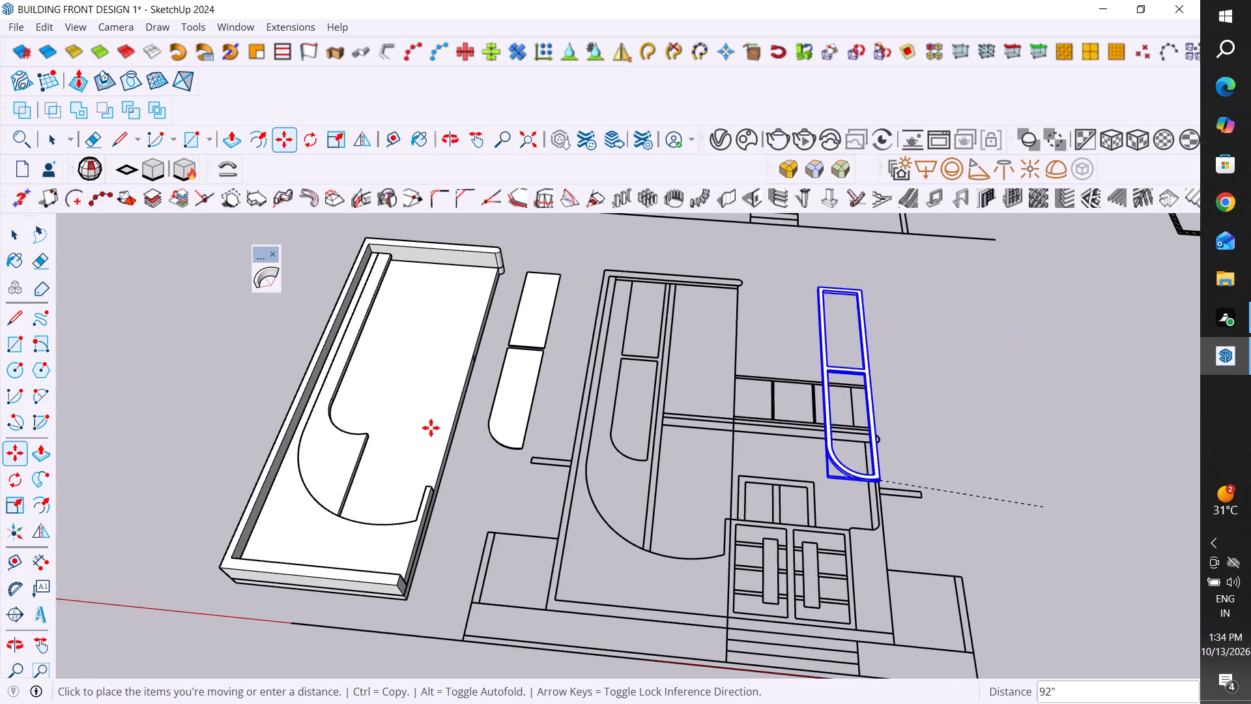
scroll(304, 418, up, 15)
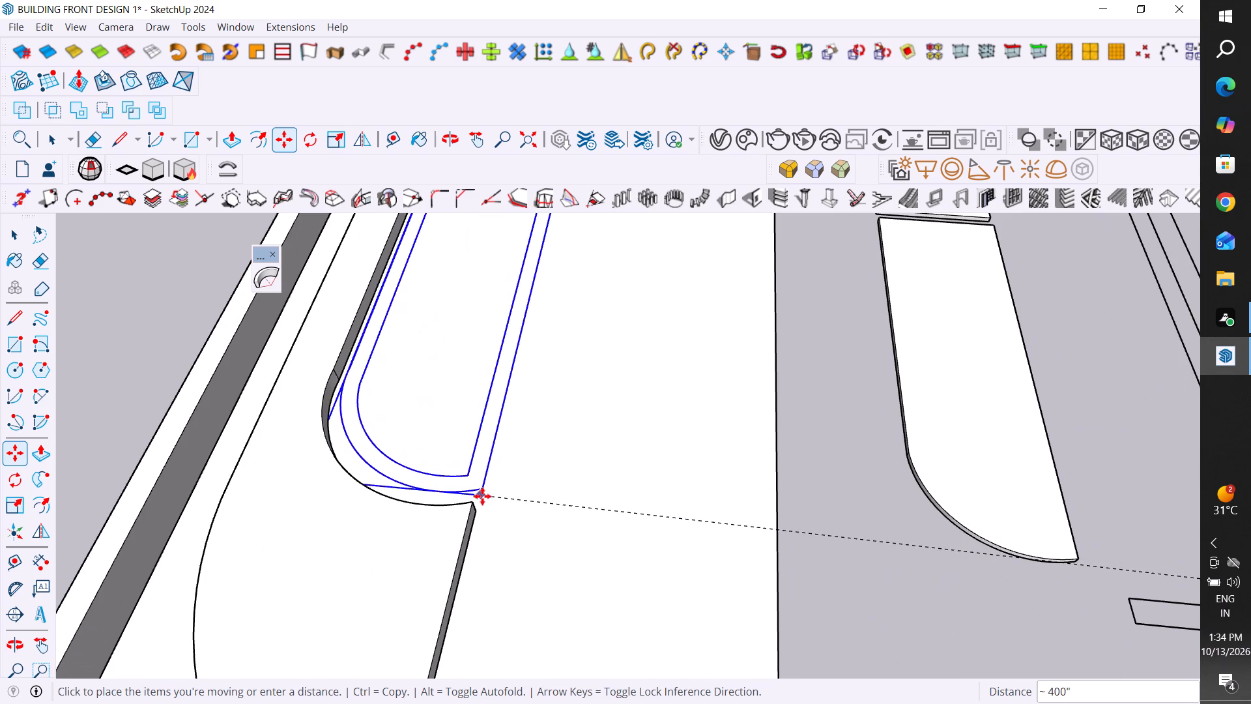
click(472, 511)
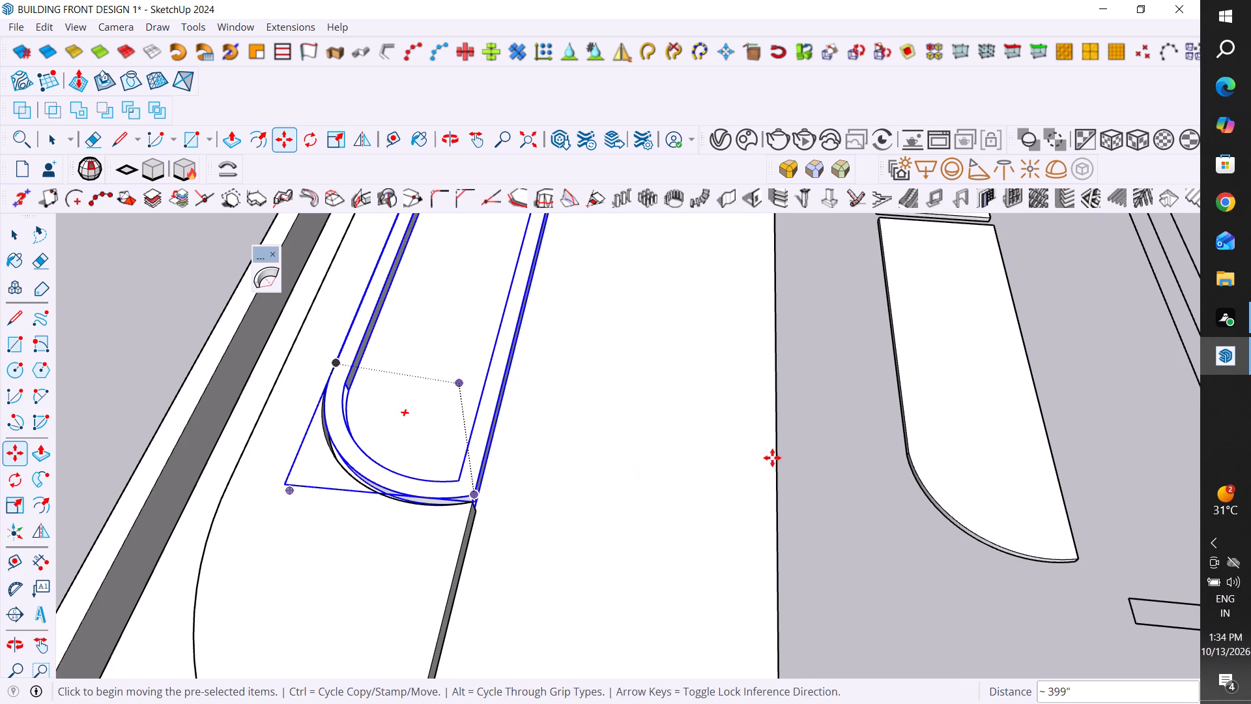
scroll(772, 458, down, 4)
click(24, 239)
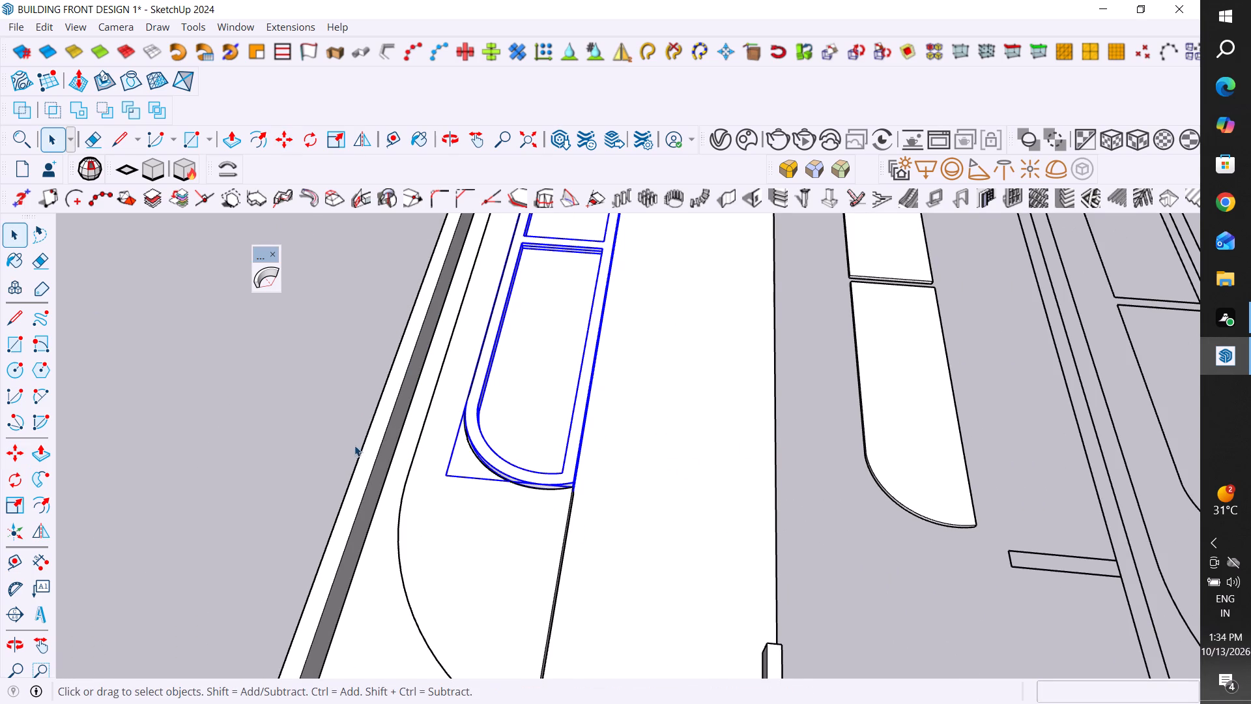
click(355, 446)
Move the window frame group about 1" by its bottom corner onto the wall recess's bottom corner, and clear the selection.
scroll(512, 432, up, 5)
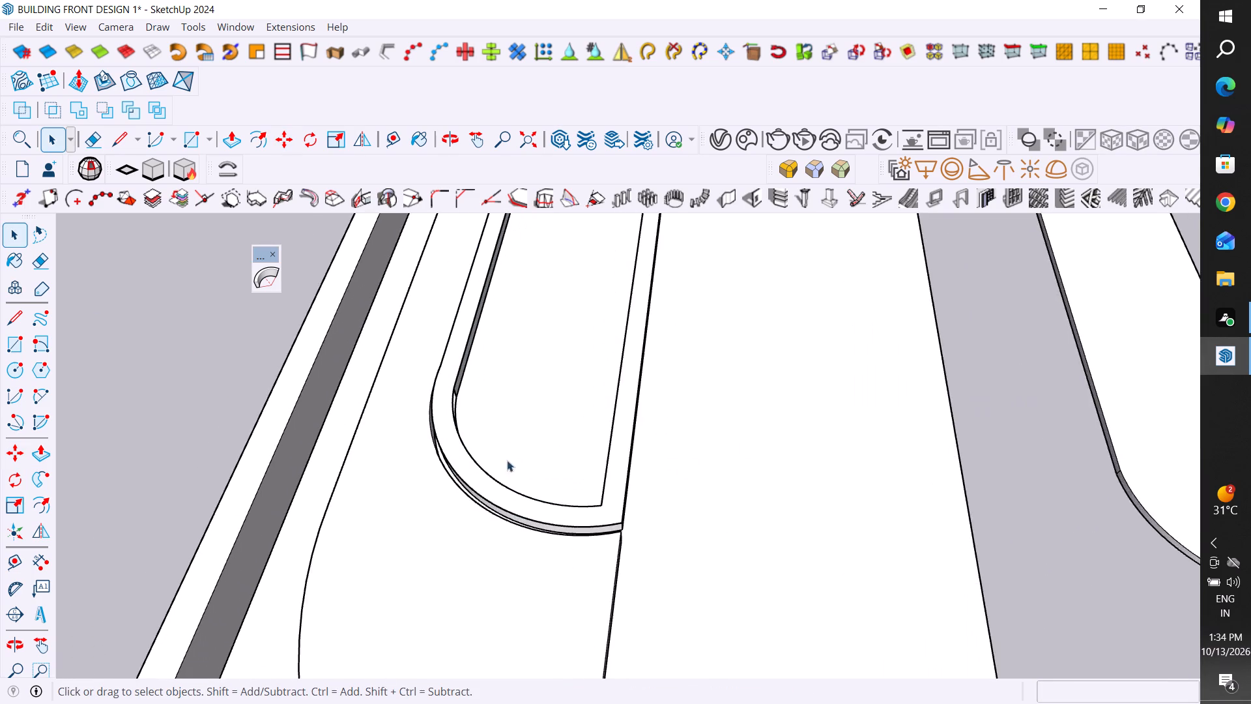
scroll(511, 506, up, 4)
middle_drag(554, 495, 558, 469)
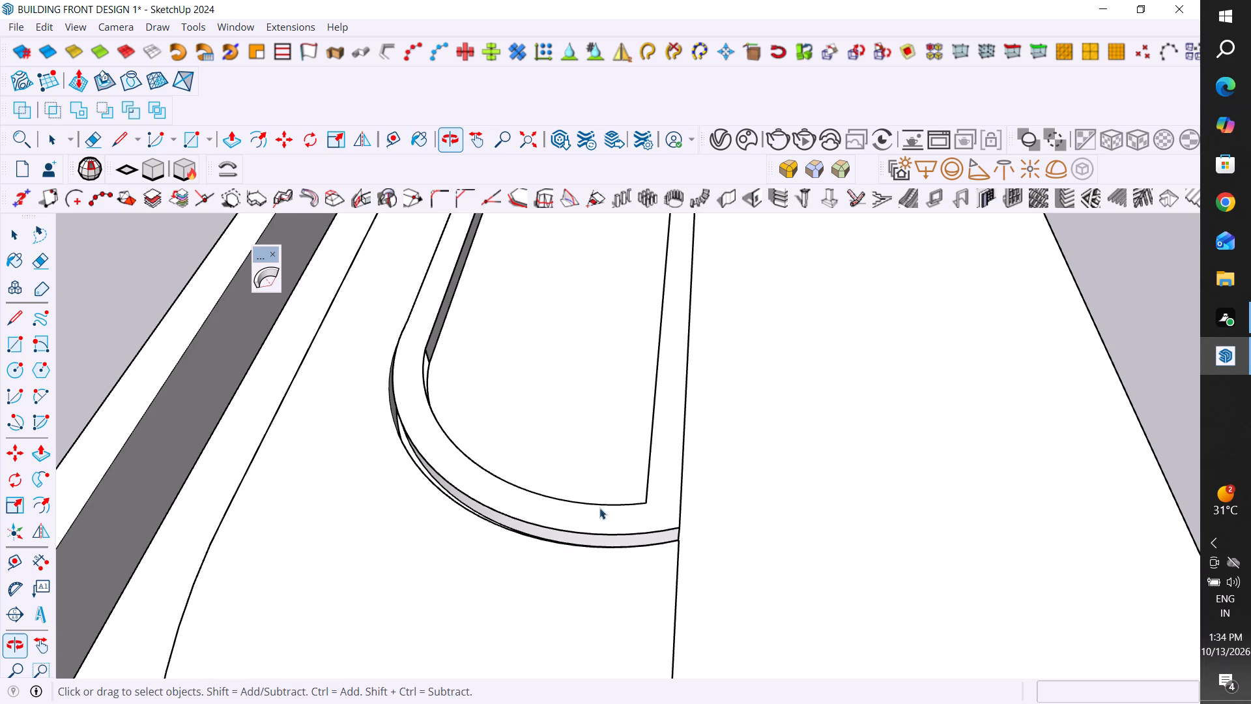
middle_drag(708, 516, 708, 654)
scroll(661, 554, up, 4)
click(659, 511)
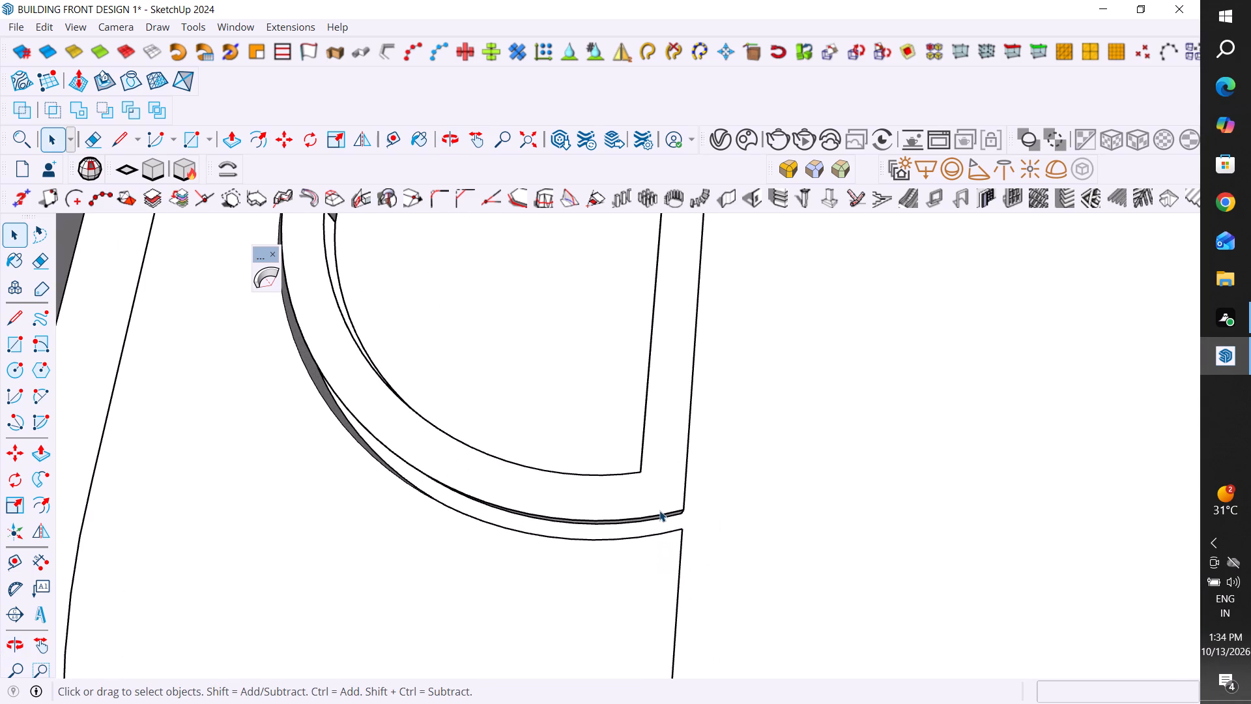
key(m)
click(680, 513)
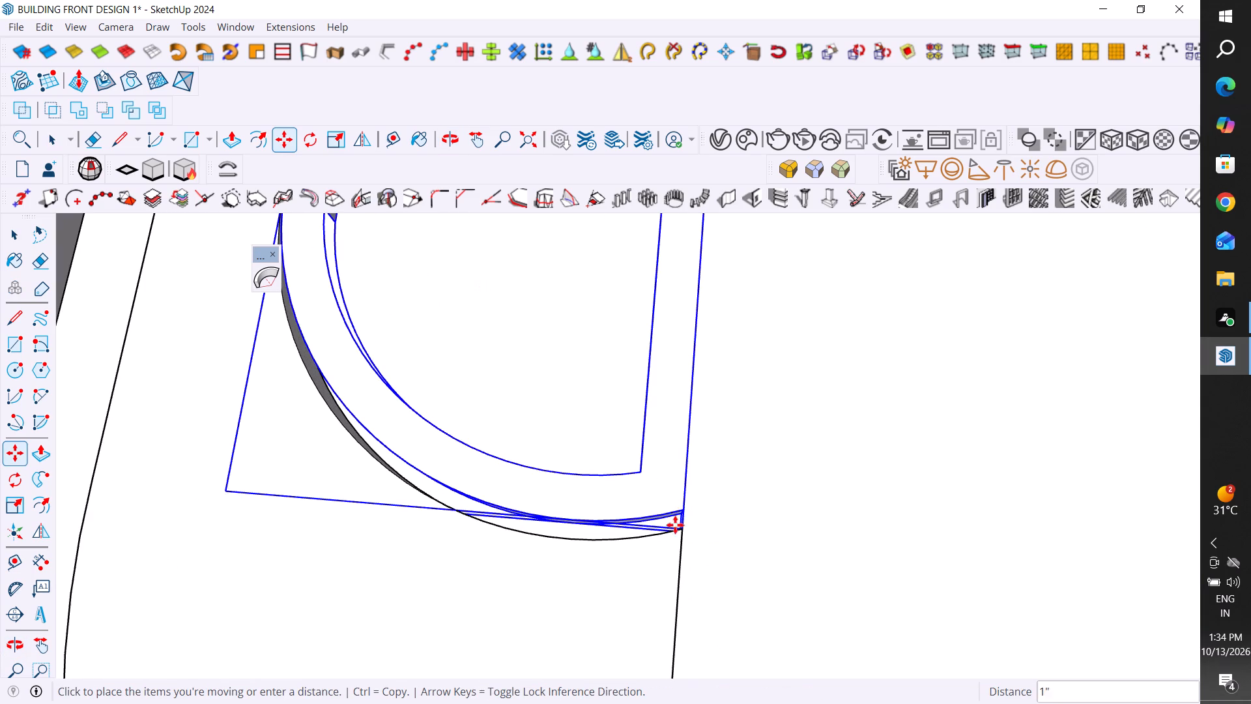
click(678, 531)
scroll(581, 638, down, 9)
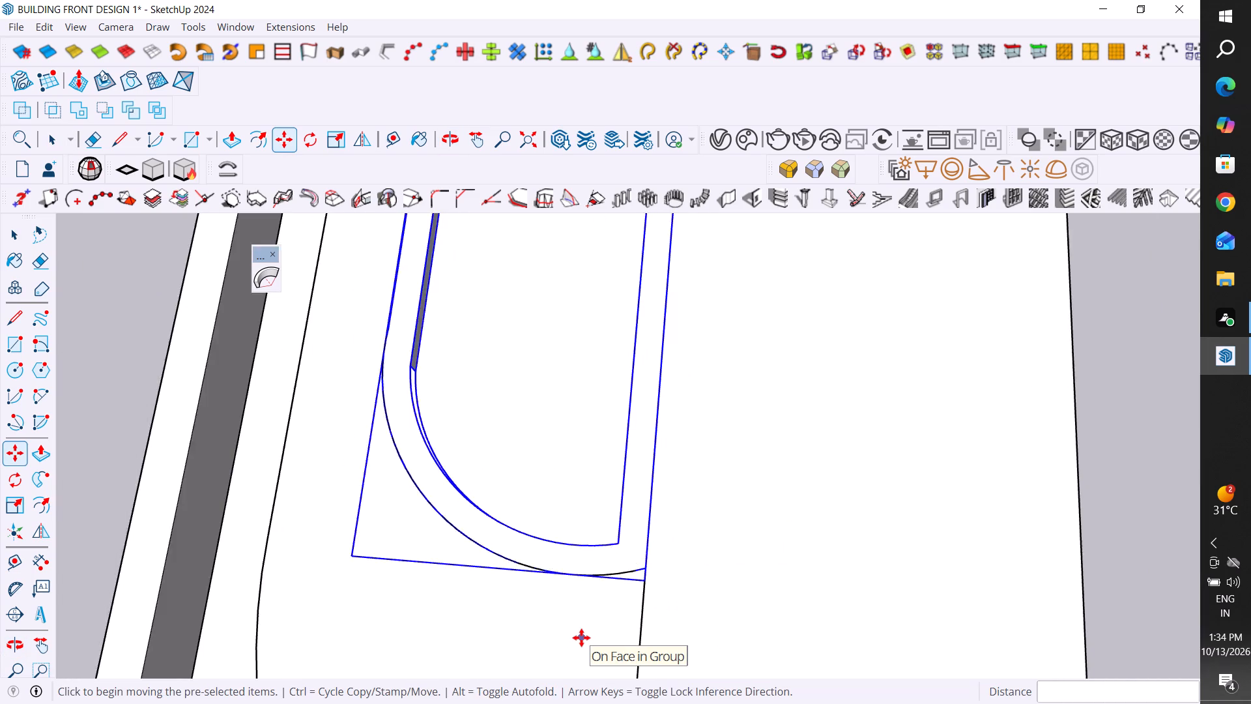
scroll(581, 638, down, 9)
click(15, 241)
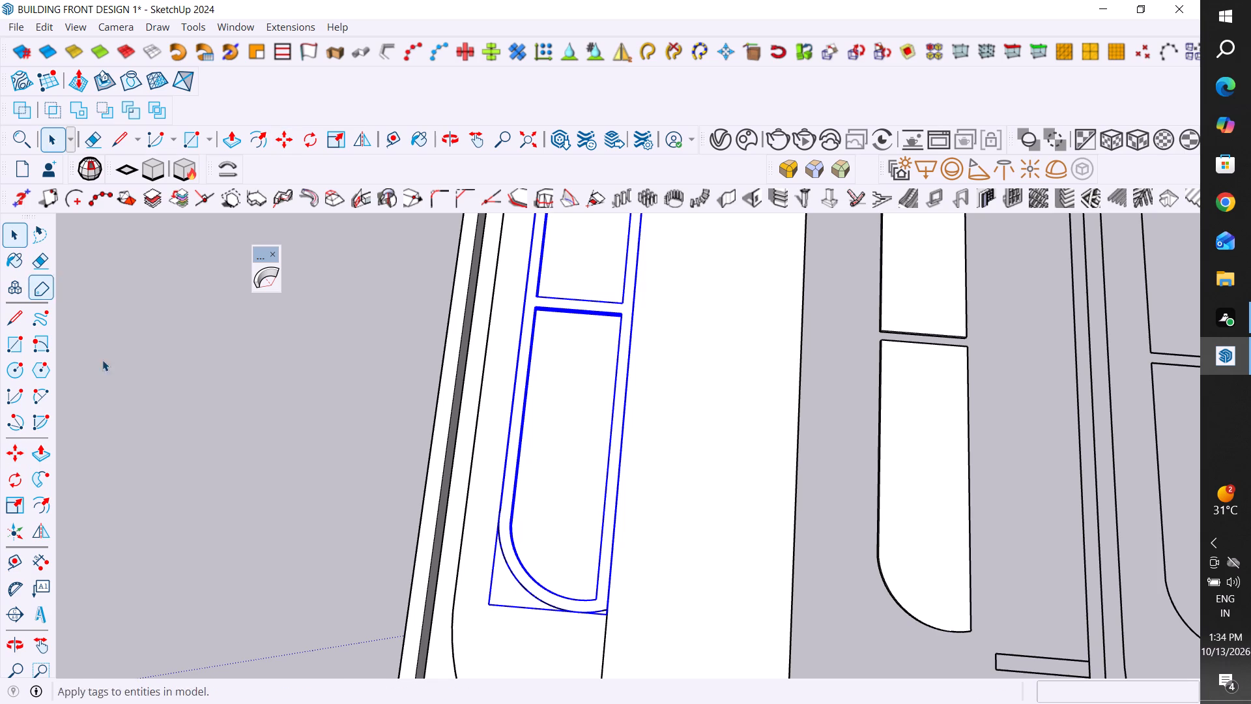
click(106, 366)
Examine how the window frame sits in the wall body's recess, especially the inner faces along its curved bottom.
scroll(229, 456, down, 5)
scroll(508, 505, down, 5)
middle_drag(646, 530, 391, 387)
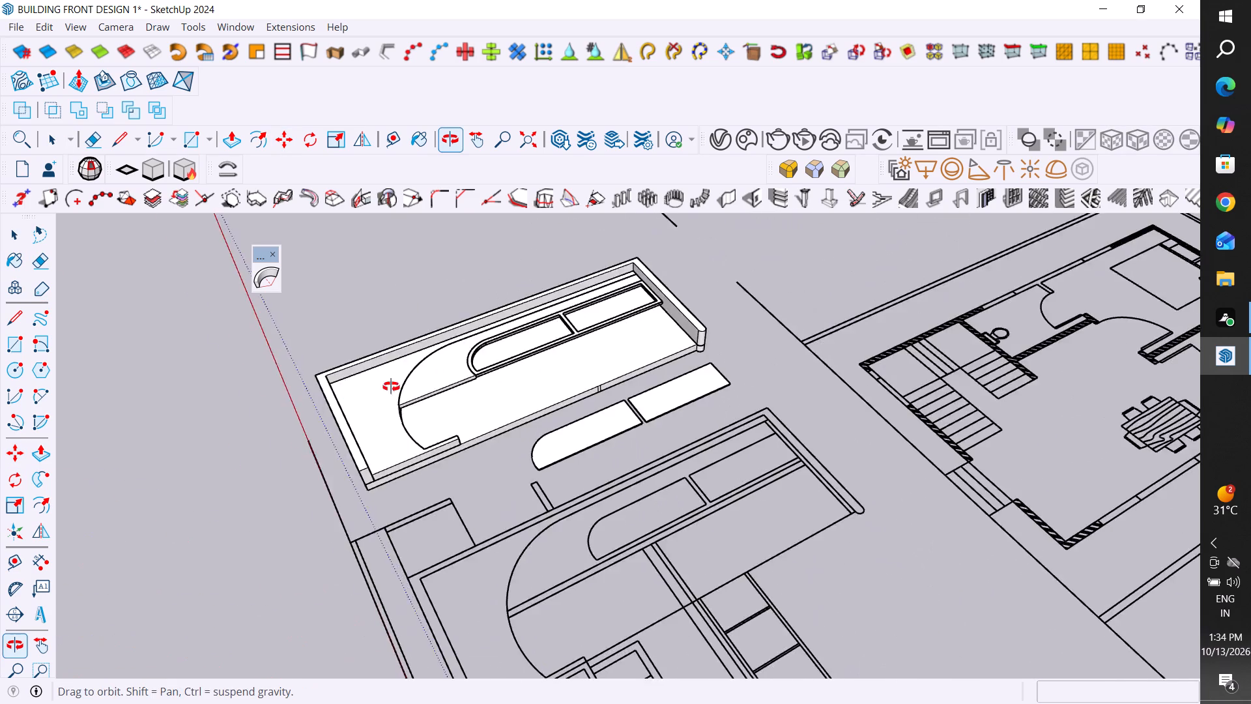
middle_drag(391, 387, 424, 355)
scroll(568, 315, up, 4)
scroll(489, 413, up, 3)
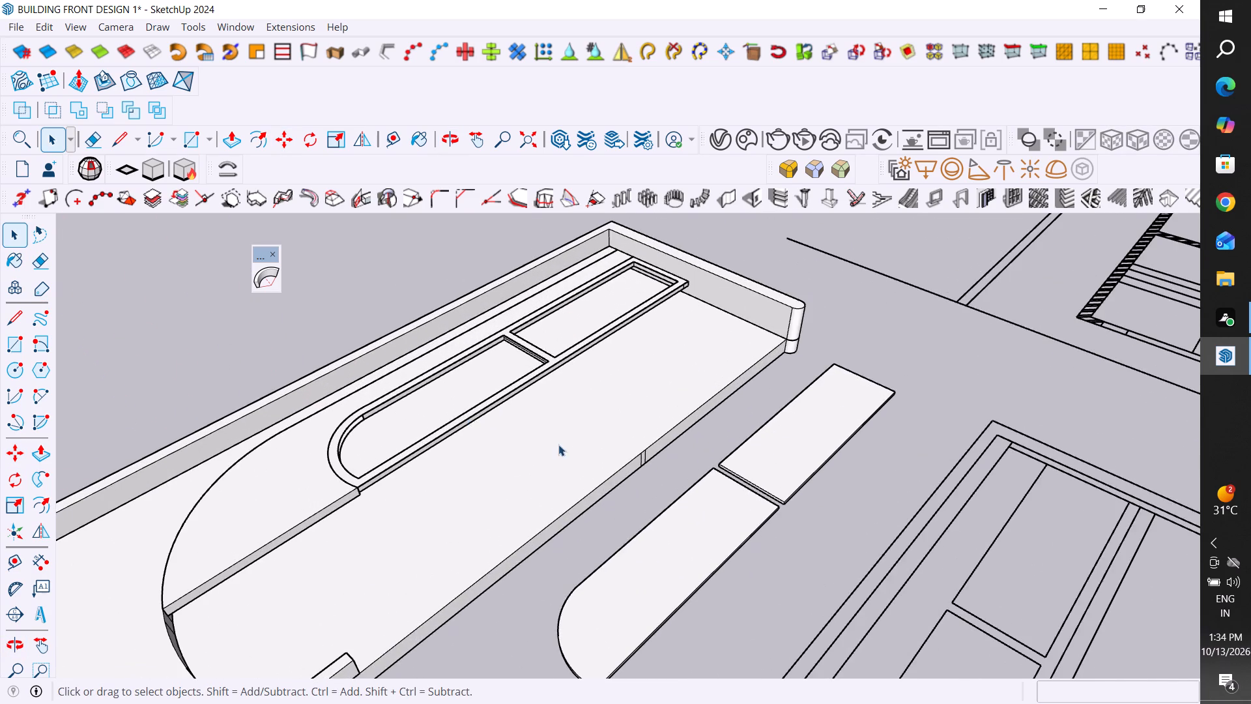
middle_drag(549, 434, 513, 363)
scroll(539, 427, up, 1)
click(605, 510)
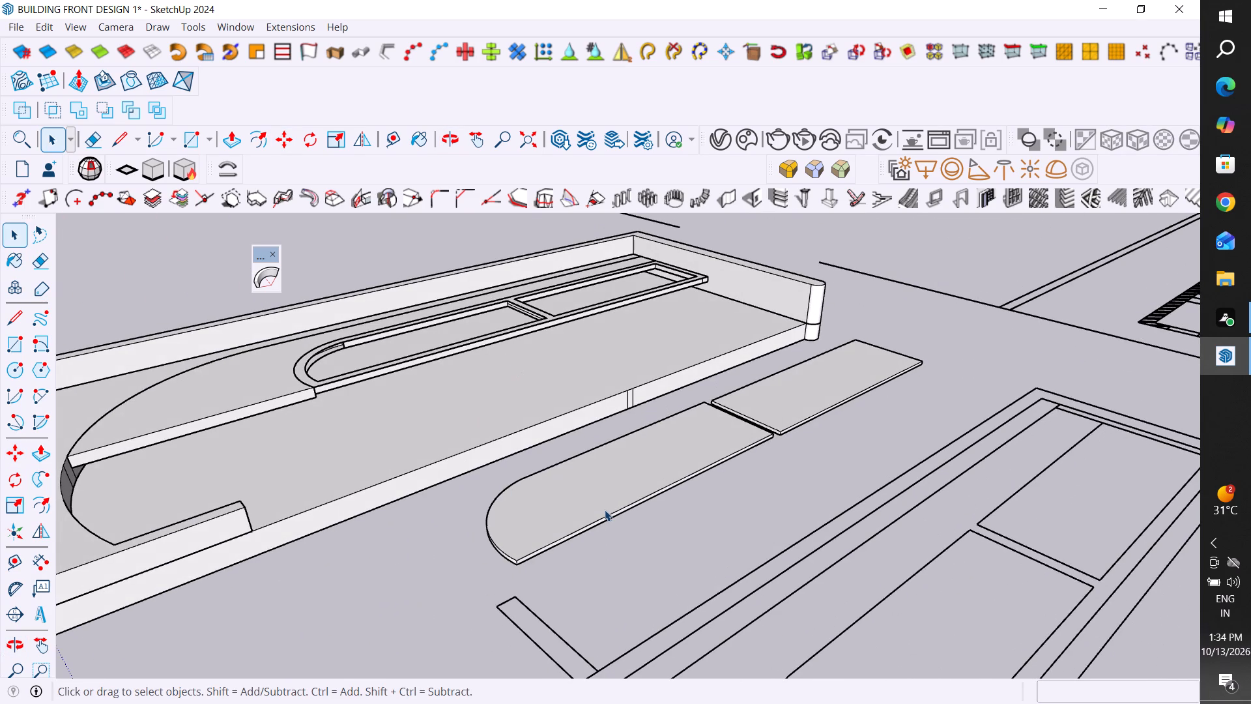
scroll(366, 297, up, 9)
scroll(295, 359, up, 3)
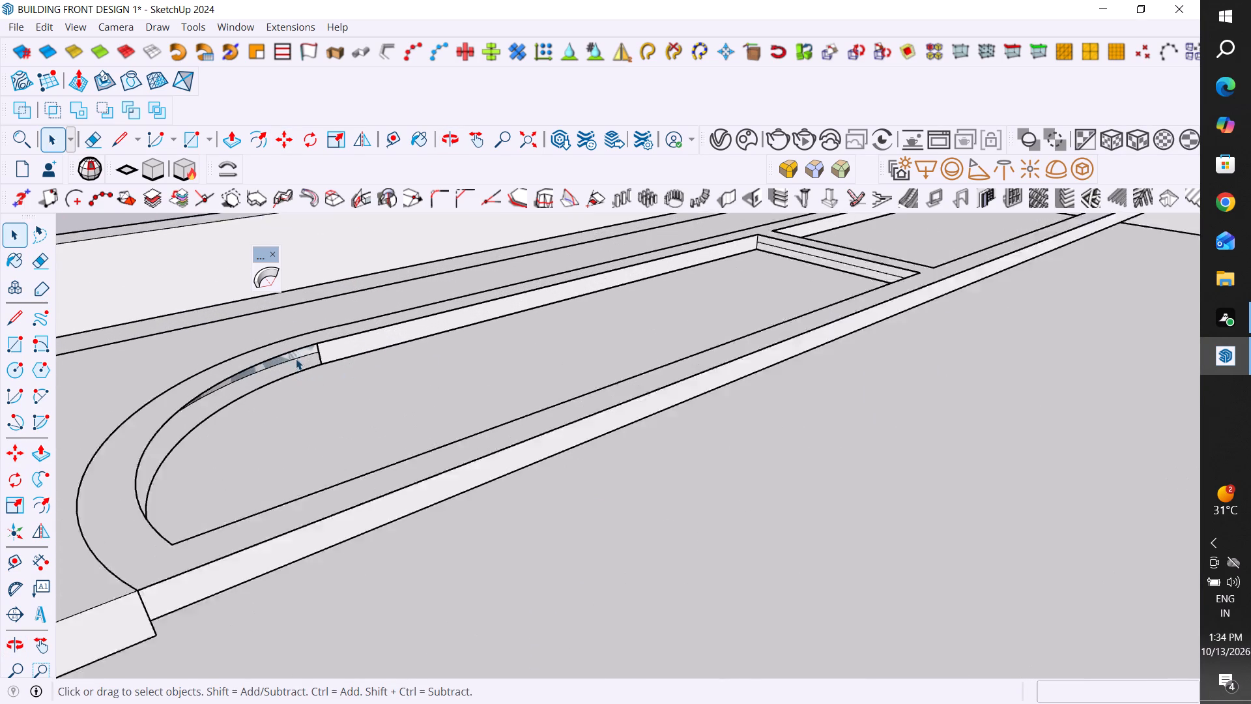
scroll(296, 359, up, 6)
scroll(459, 350, down, 4)
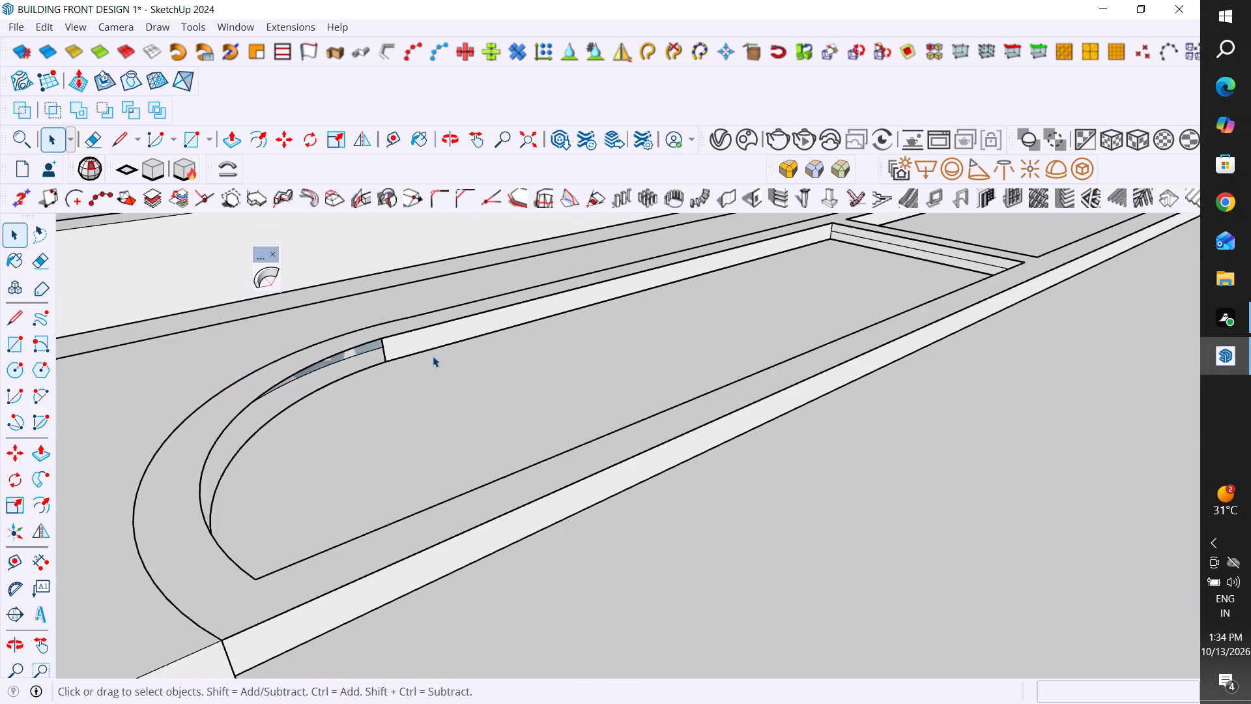
middle_drag(426, 356, 245, 338)
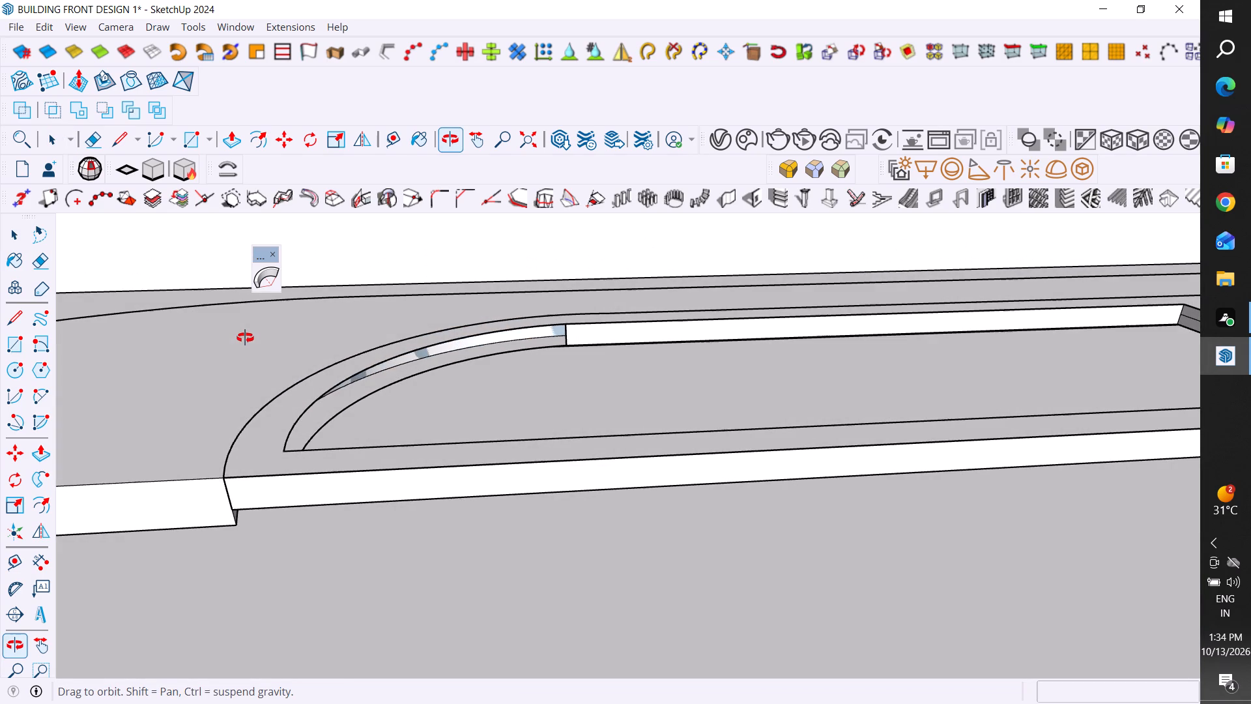
scroll(429, 358, up, 1)
middle_drag(429, 358, 121, 416)
scroll(581, 429, down, 5)
scroll(584, 325, up, 3)
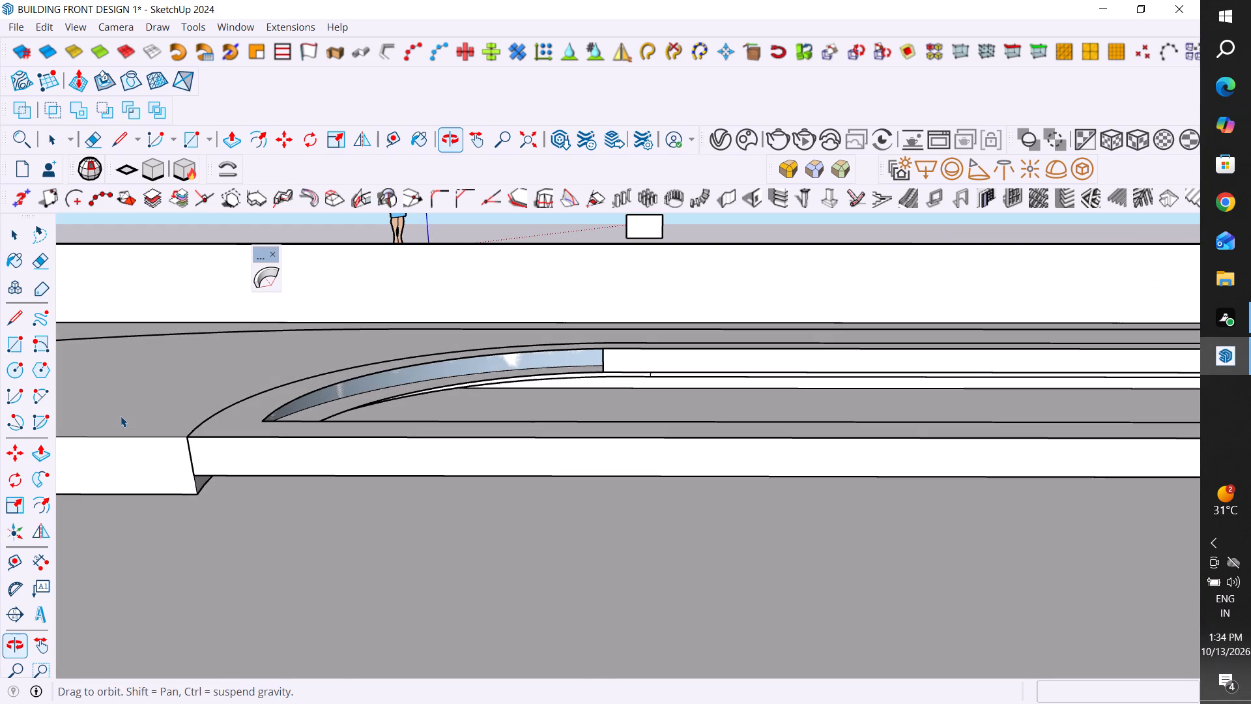
scroll(121, 416, up, 15)
middle_drag(569, 315, 585, 229)
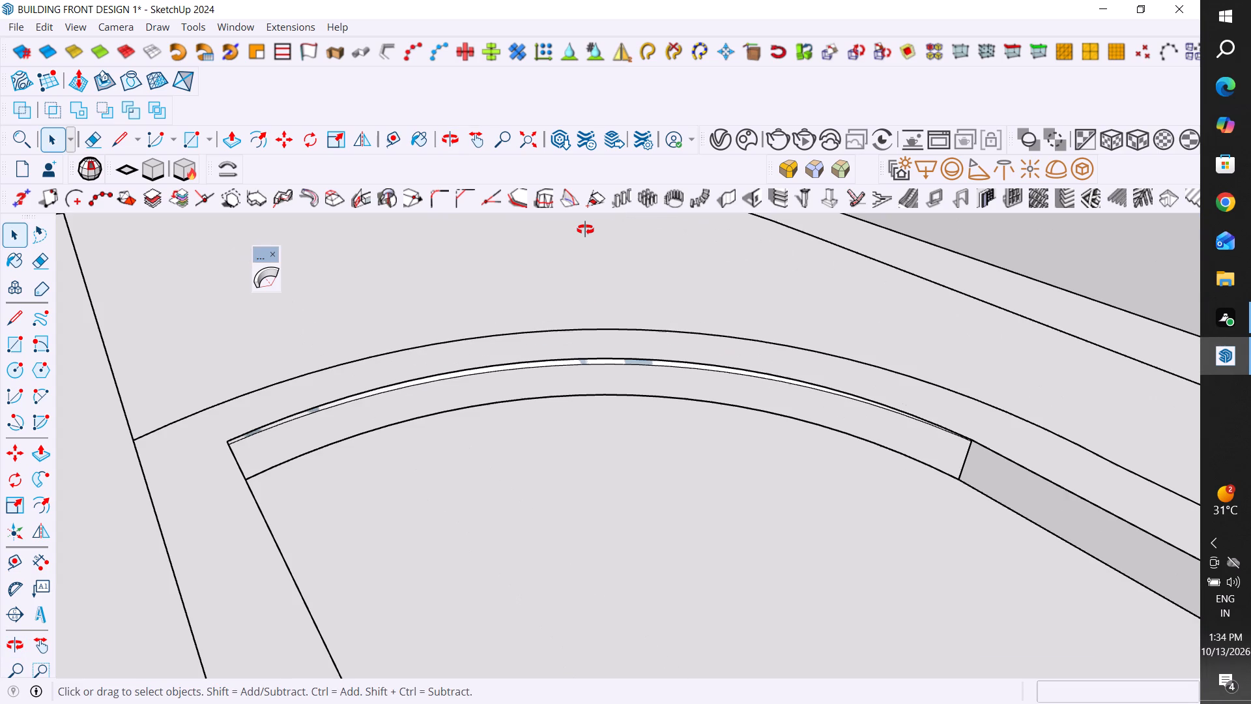
middle_drag(585, 229, 595, 253)
scroll(652, 389, down, 3)
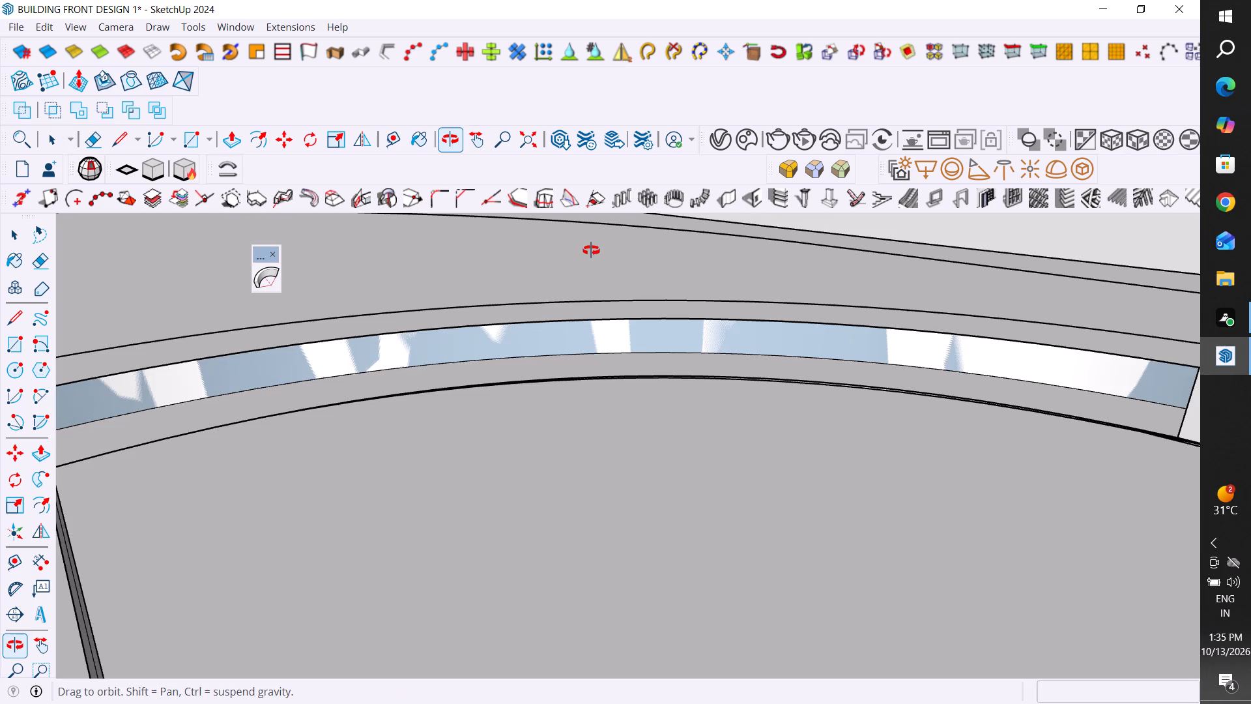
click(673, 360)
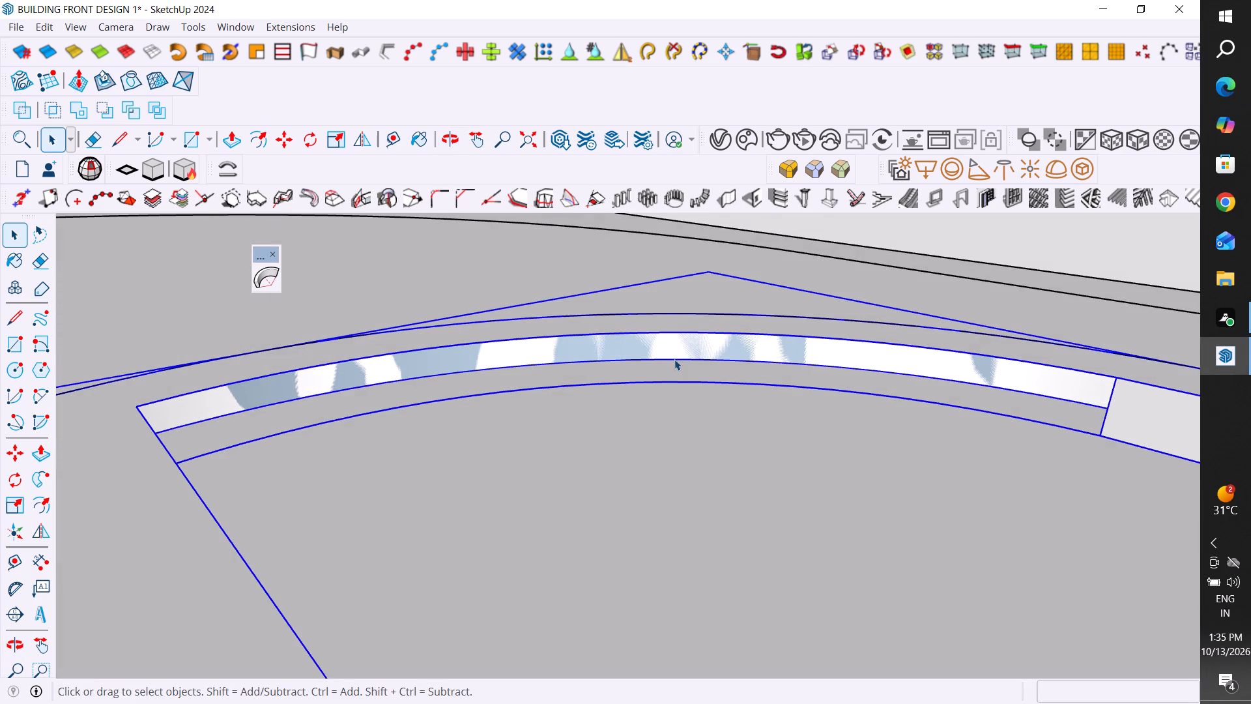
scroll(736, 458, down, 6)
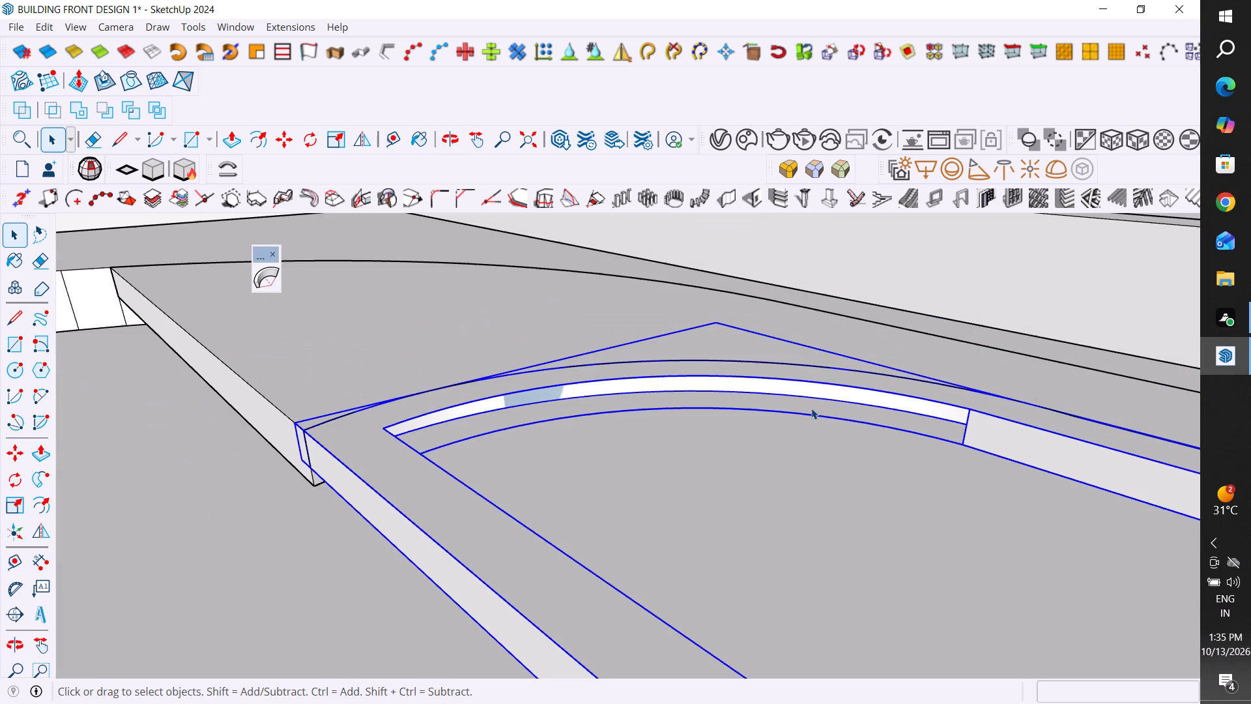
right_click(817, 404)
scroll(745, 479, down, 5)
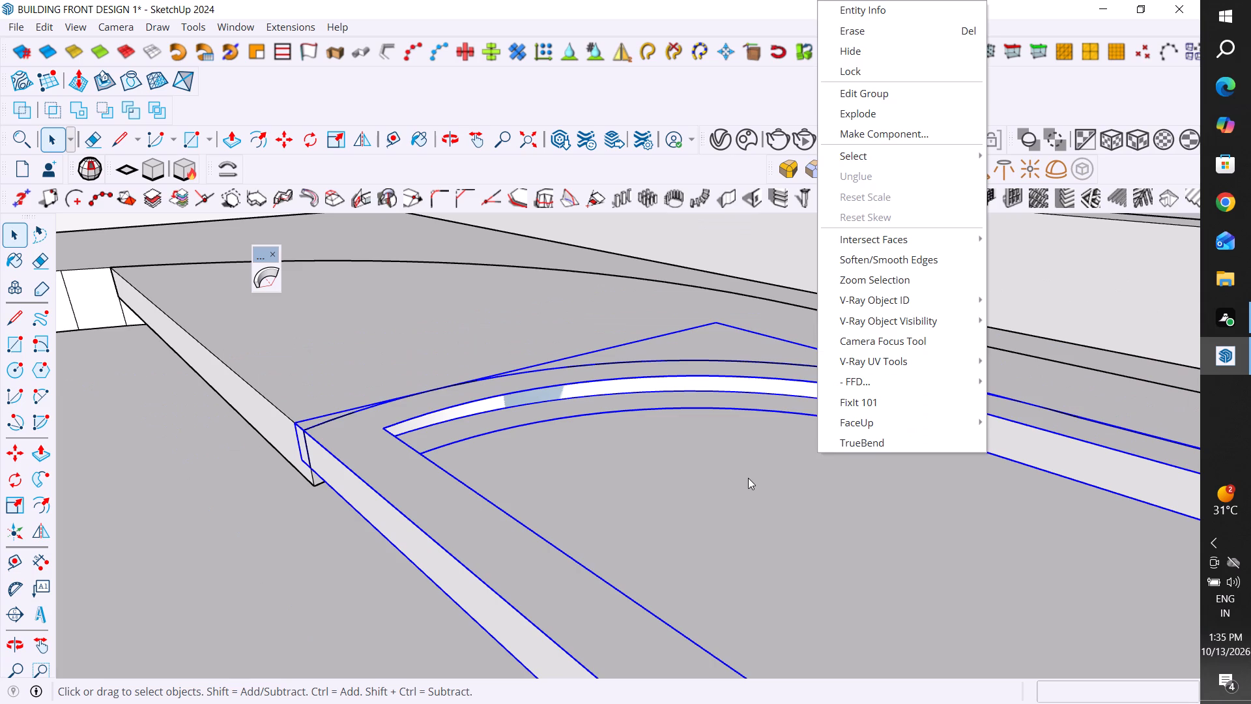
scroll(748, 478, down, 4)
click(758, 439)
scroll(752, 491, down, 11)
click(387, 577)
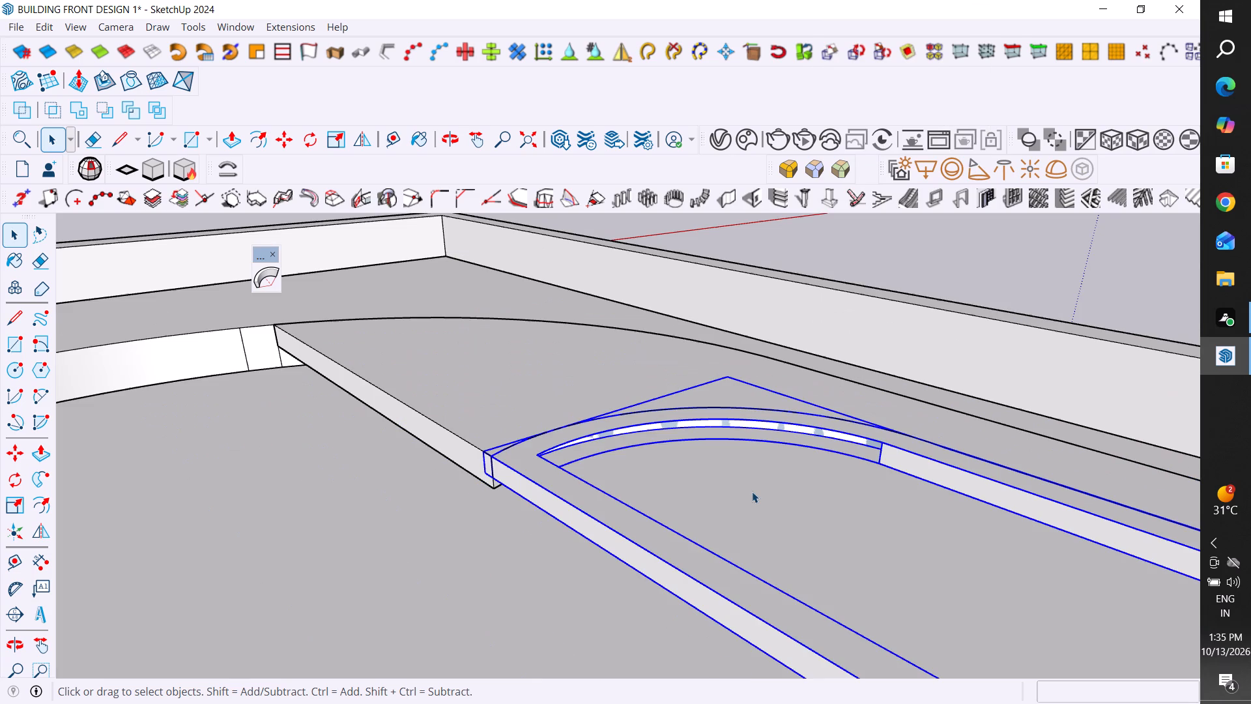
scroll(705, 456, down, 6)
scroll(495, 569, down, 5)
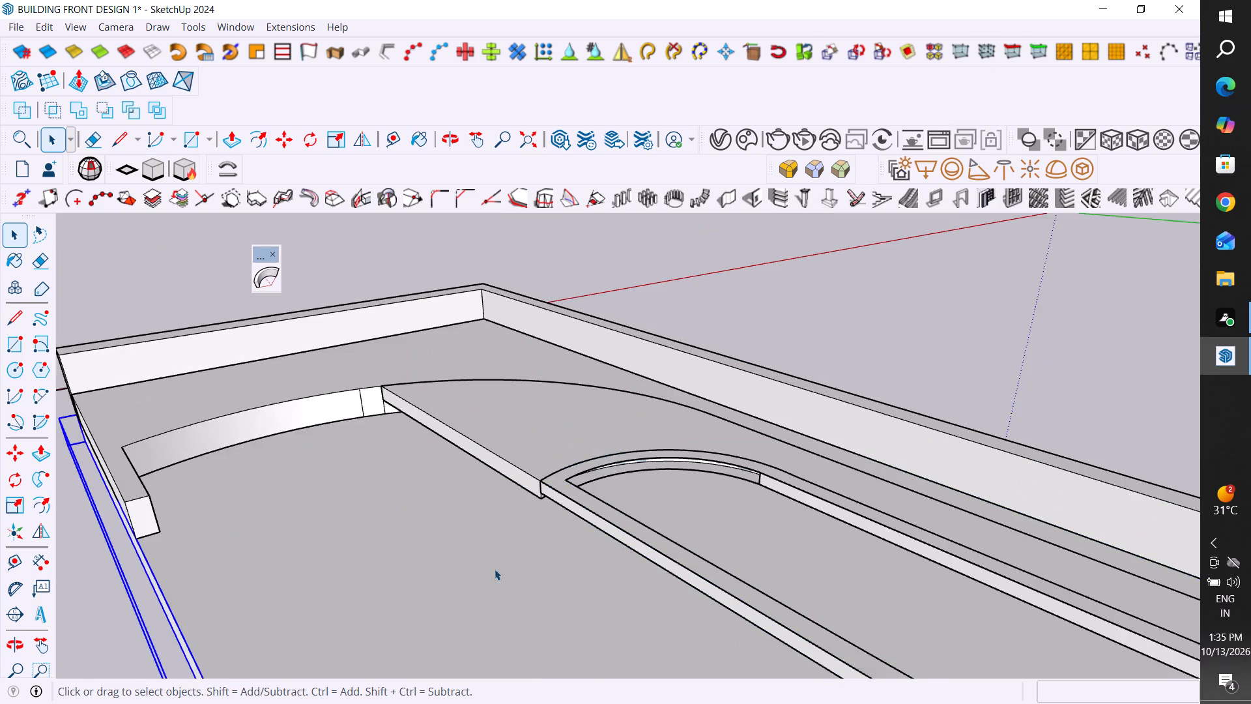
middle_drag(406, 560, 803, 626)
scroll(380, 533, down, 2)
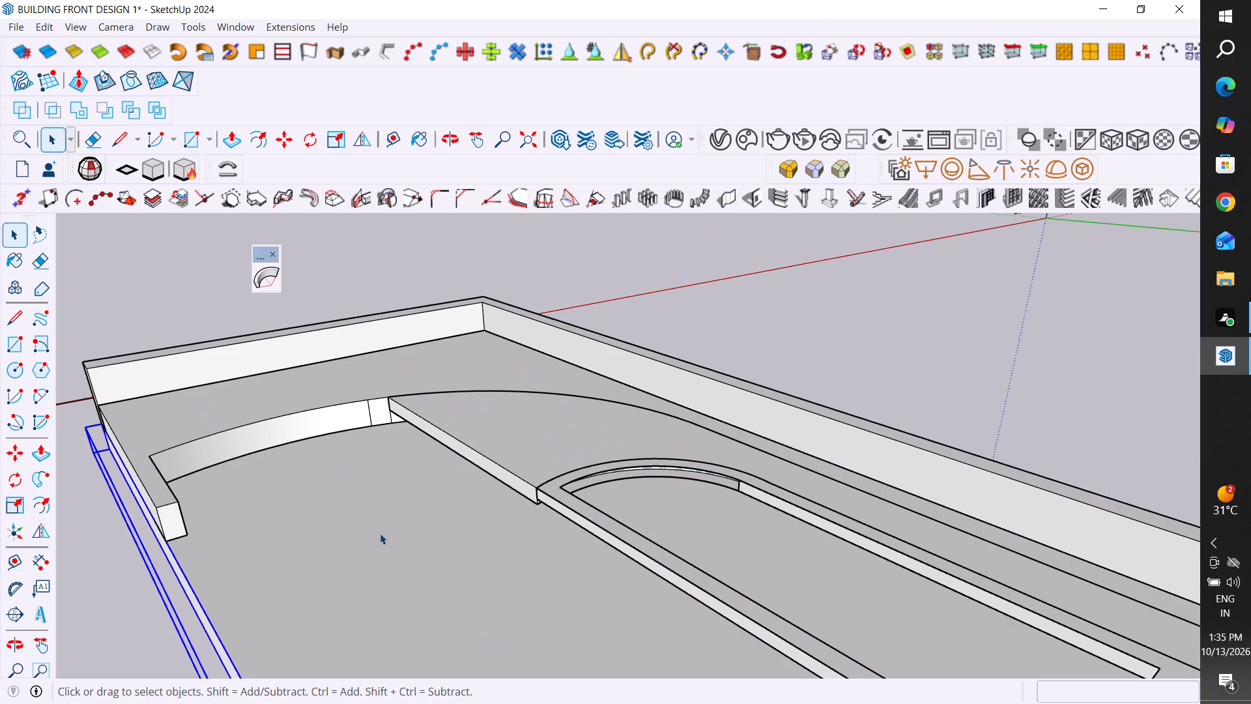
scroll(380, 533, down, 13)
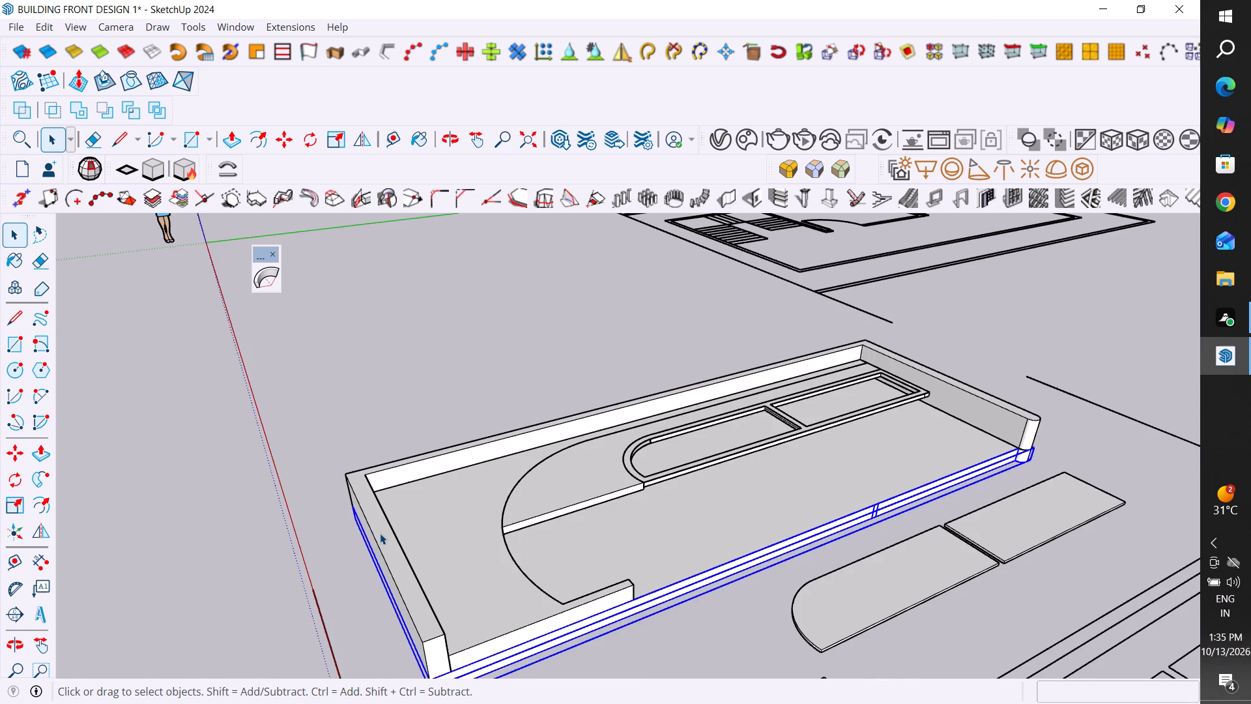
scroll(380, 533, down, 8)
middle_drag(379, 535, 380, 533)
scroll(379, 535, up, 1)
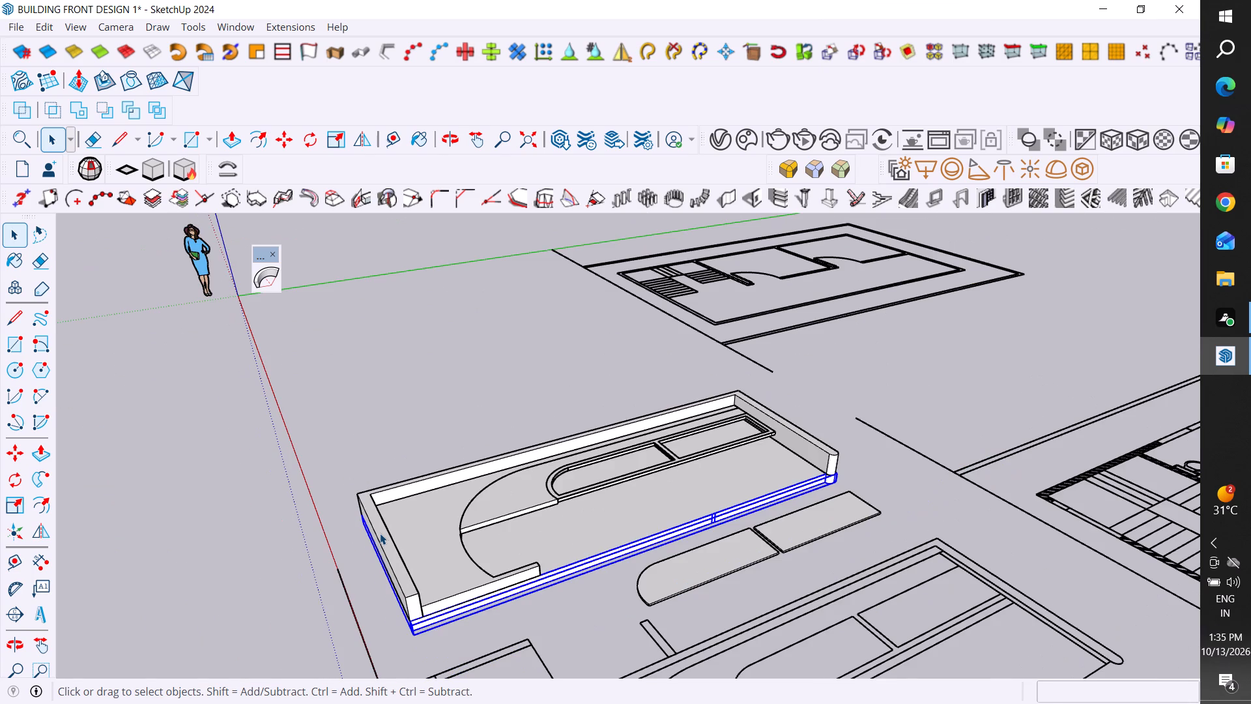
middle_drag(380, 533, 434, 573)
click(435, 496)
Move the window frame group about 89" by its bottom corner out of the wall body onto the open ground beside it, and clear the selection.
scroll(497, 514, up, 9)
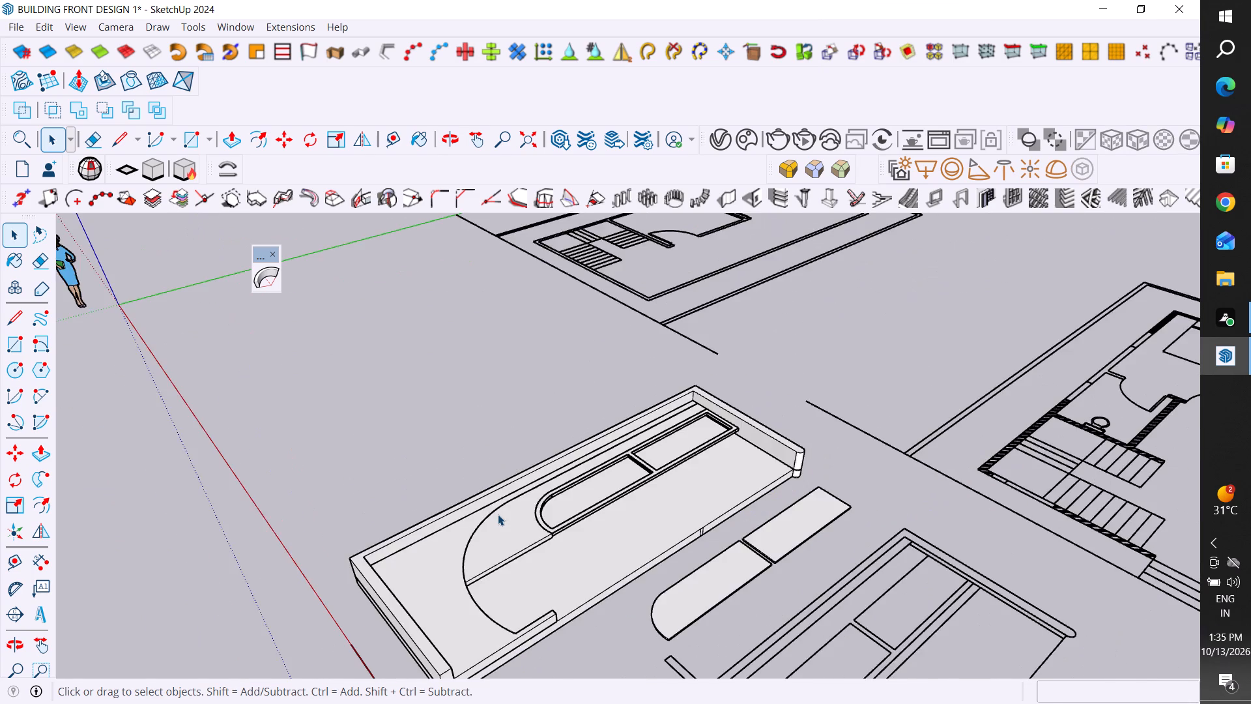
scroll(498, 514, up, 5)
click(587, 538)
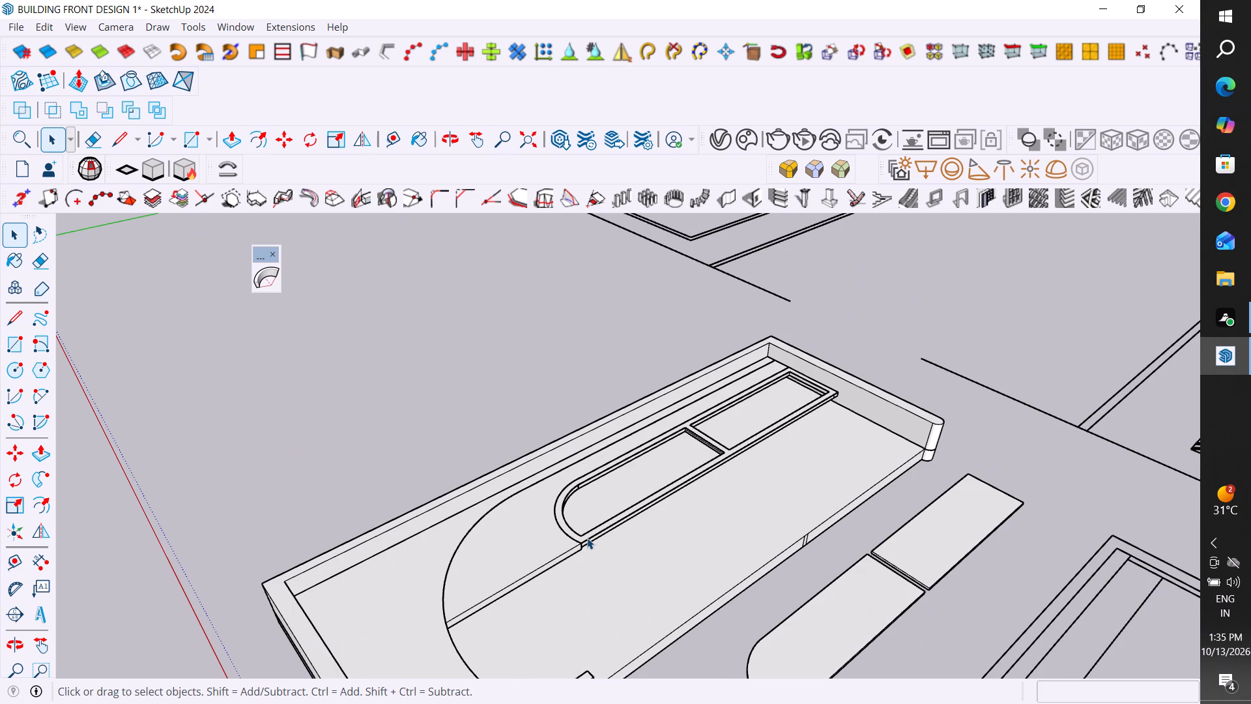
key(m)
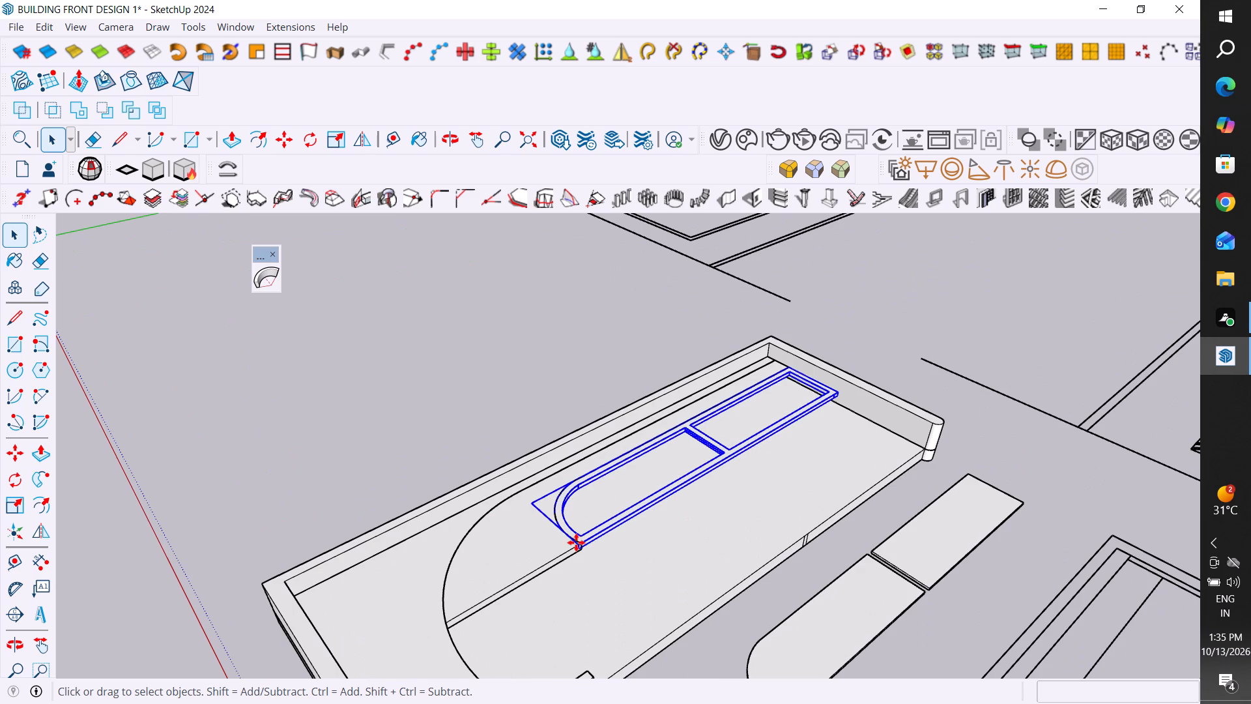
click(576, 542)
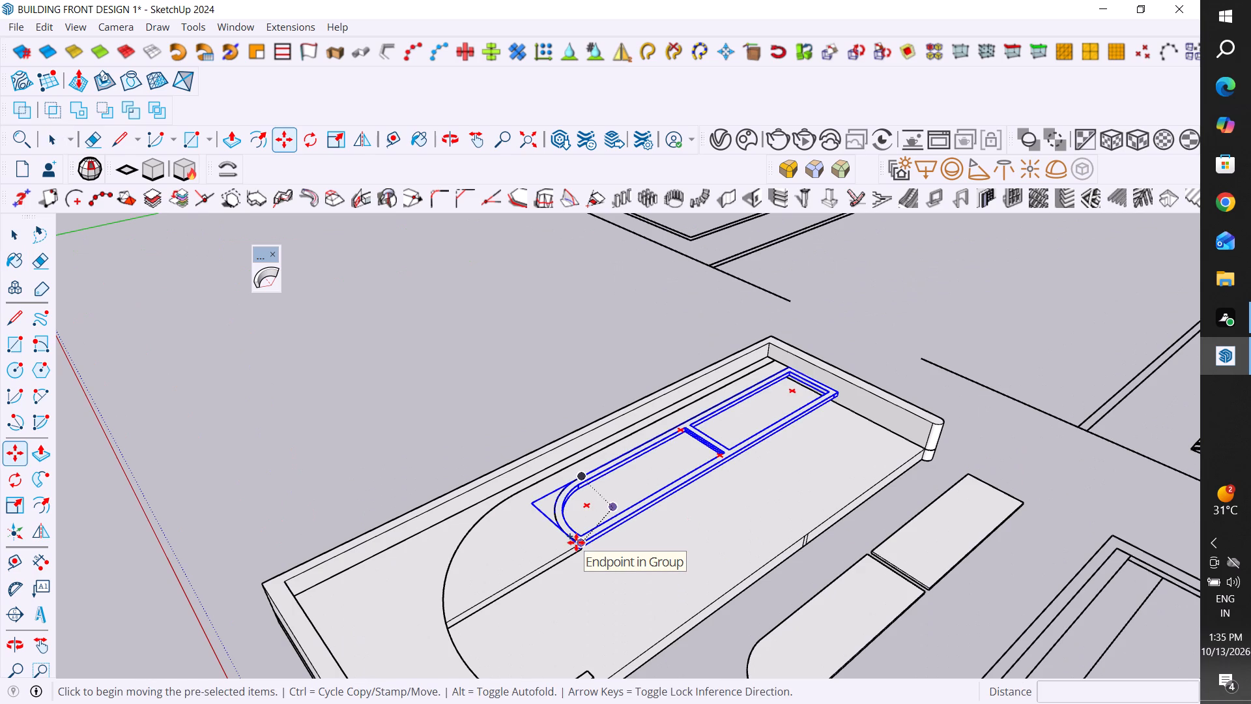
click(455, 438)
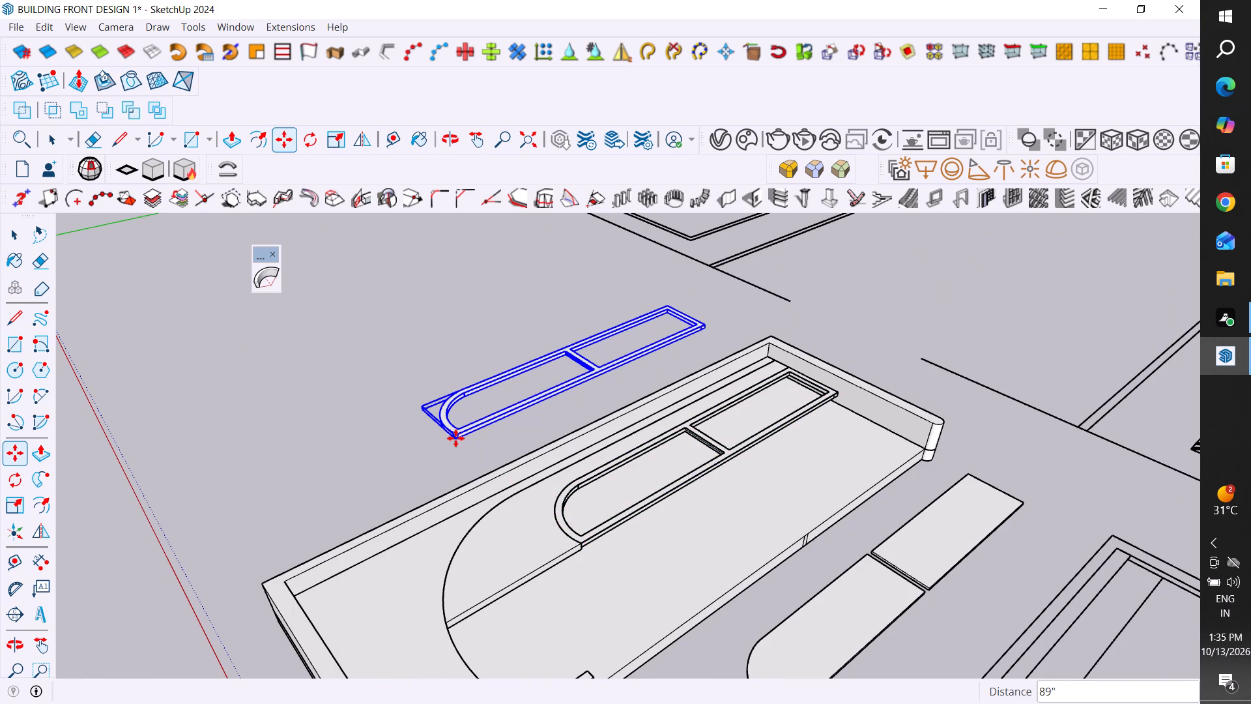
click(14, 233)
click(354, 381)
Examine the moved-out window frame's curved bottom and inner faces from several angles.
scroll(456, 405, up, 4)
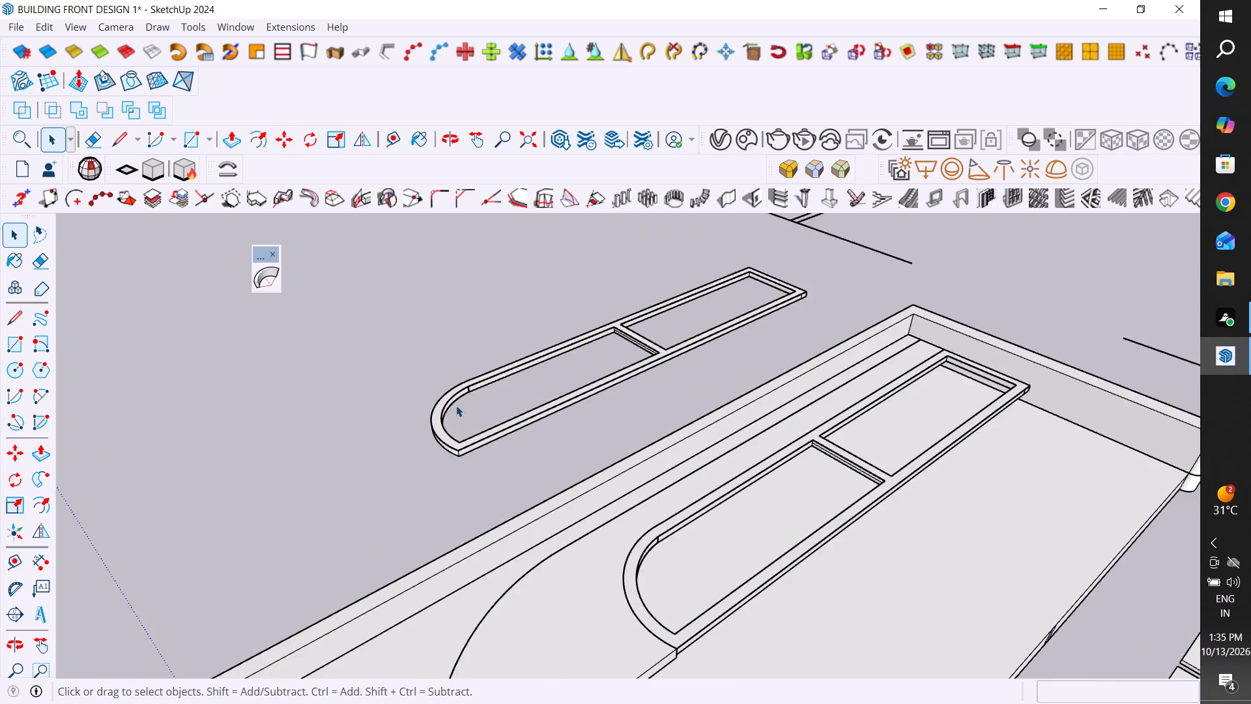
scroll(456, 405, up, 5)
middle_drag(498, 422, 199, 492)
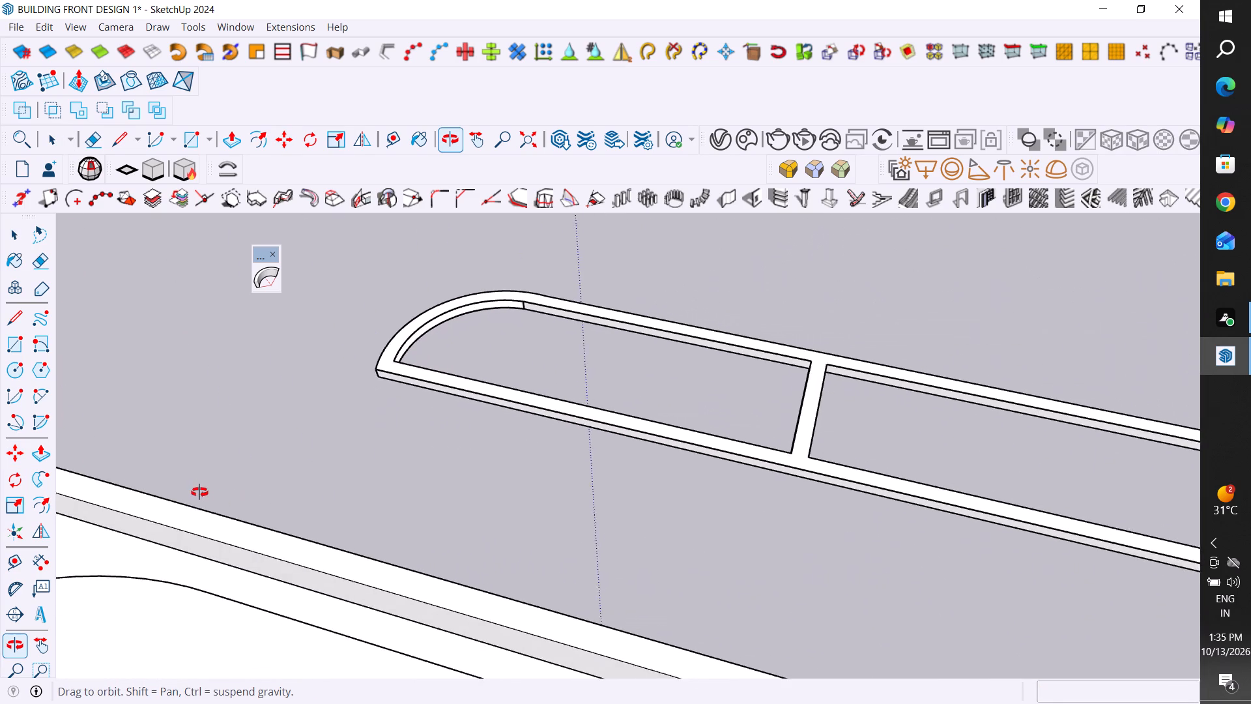
middle_drag(199, 492, 113, 559)
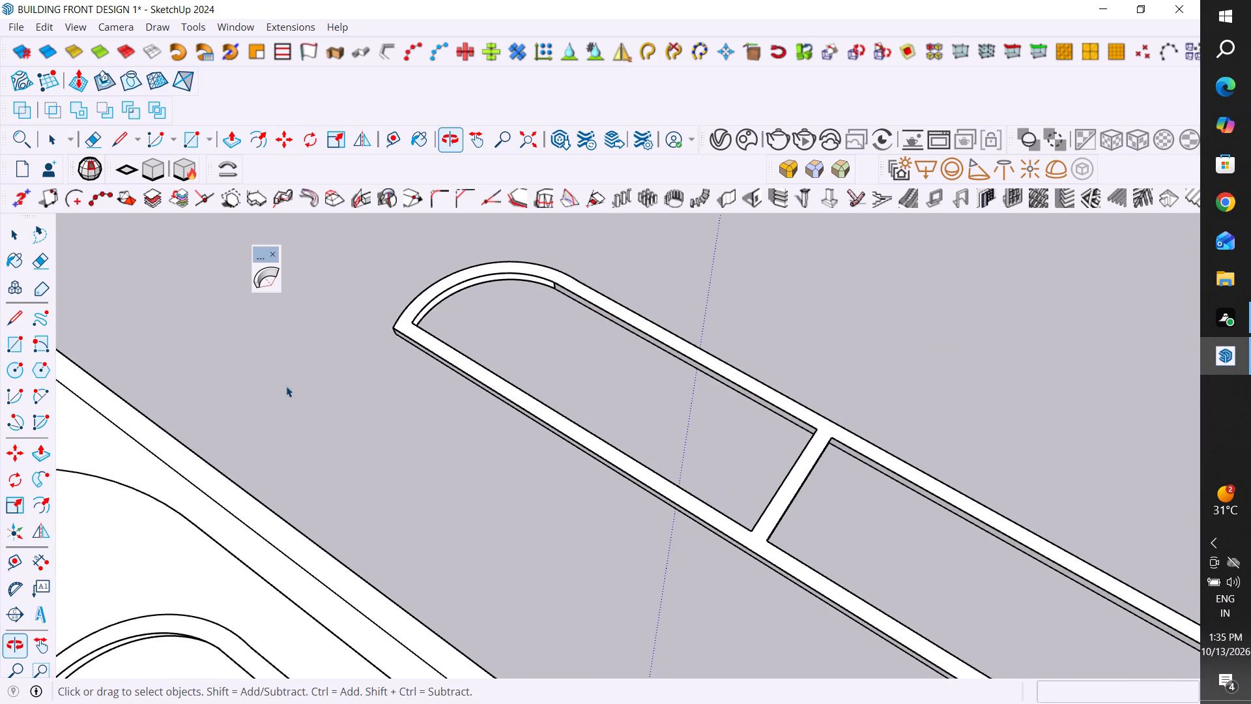
scroll(467, 292, up, 9)
scroll(618, 349, down, 4)
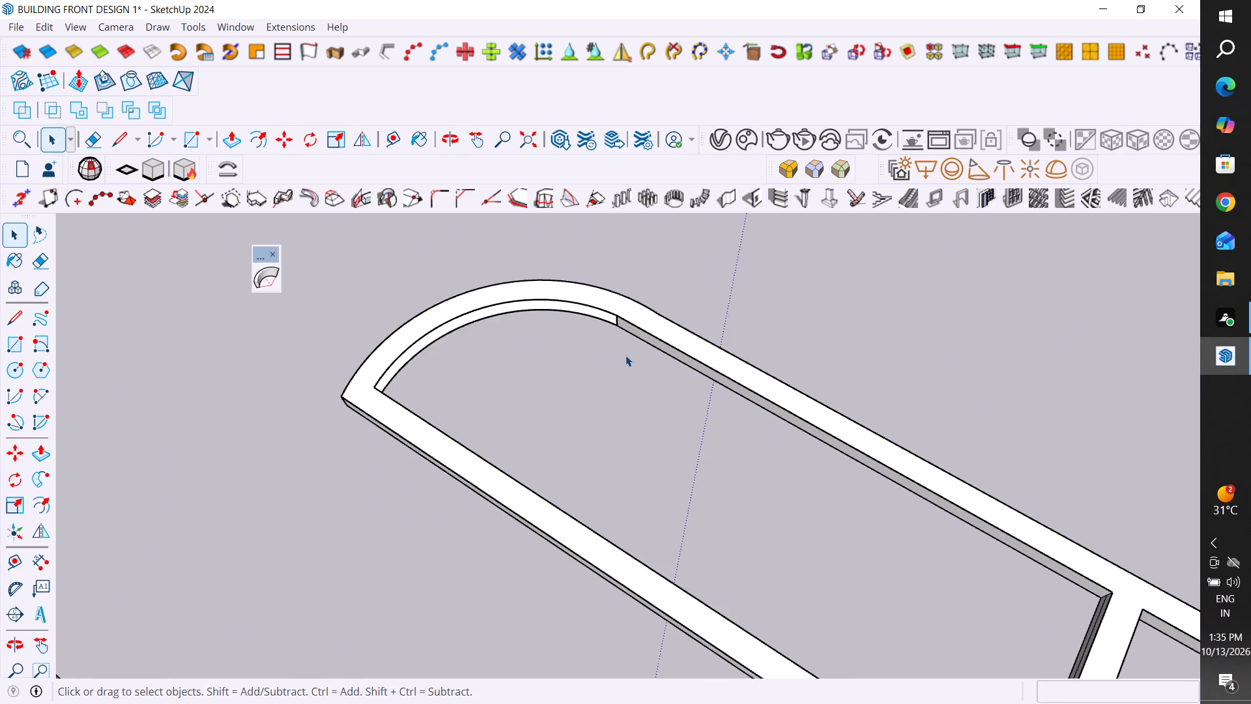
scroll(625, 355, down, 2)
middle_drag(627, 375, 640, 389)
scroll(640, 389, down, 6)
scroll(441, 527, down, 5)
middle_drag(457, 531, 729, 370)
scroll(584, 460, down, 10)
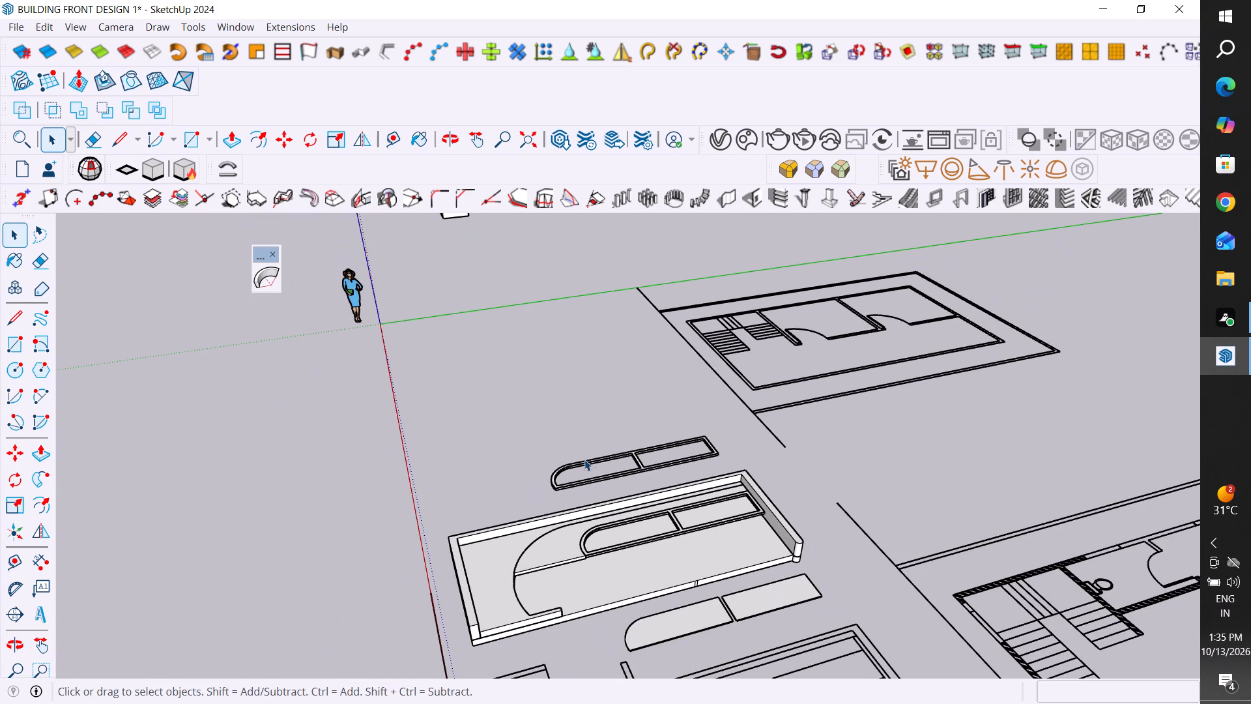
Delete the moved-out window frame lying on the open ground beside the wall body.
click(607, 478)
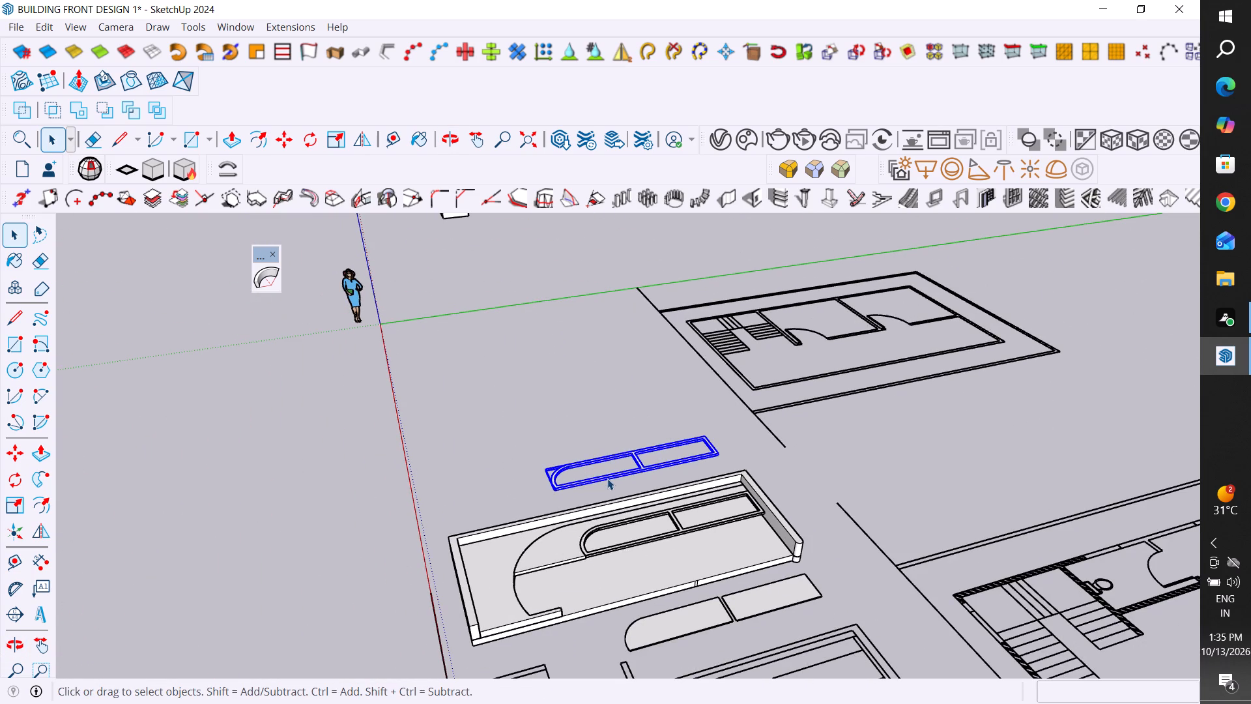
key(Delete)
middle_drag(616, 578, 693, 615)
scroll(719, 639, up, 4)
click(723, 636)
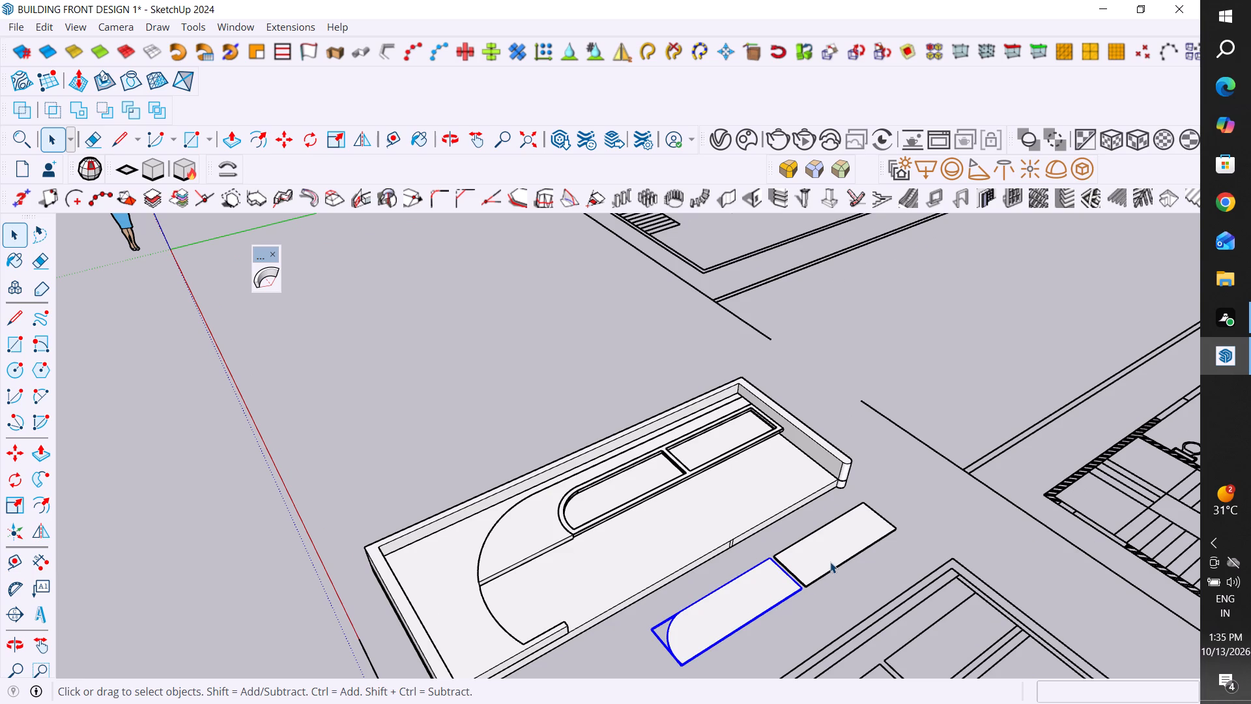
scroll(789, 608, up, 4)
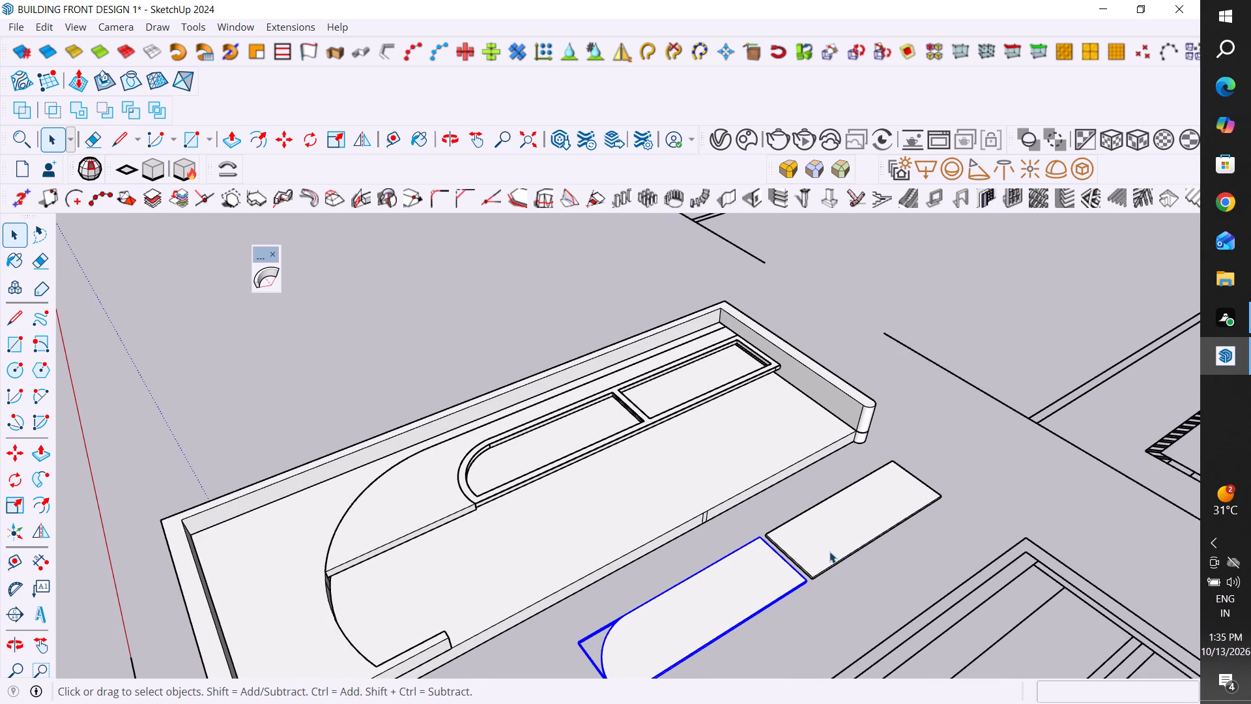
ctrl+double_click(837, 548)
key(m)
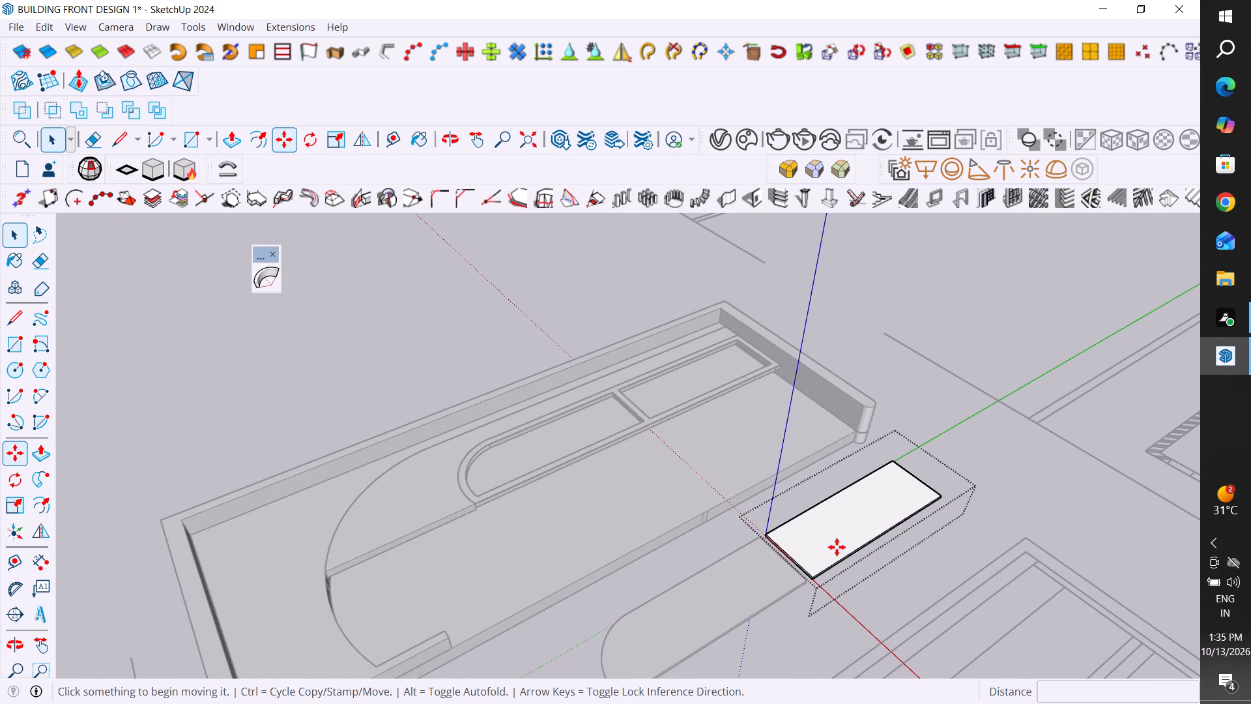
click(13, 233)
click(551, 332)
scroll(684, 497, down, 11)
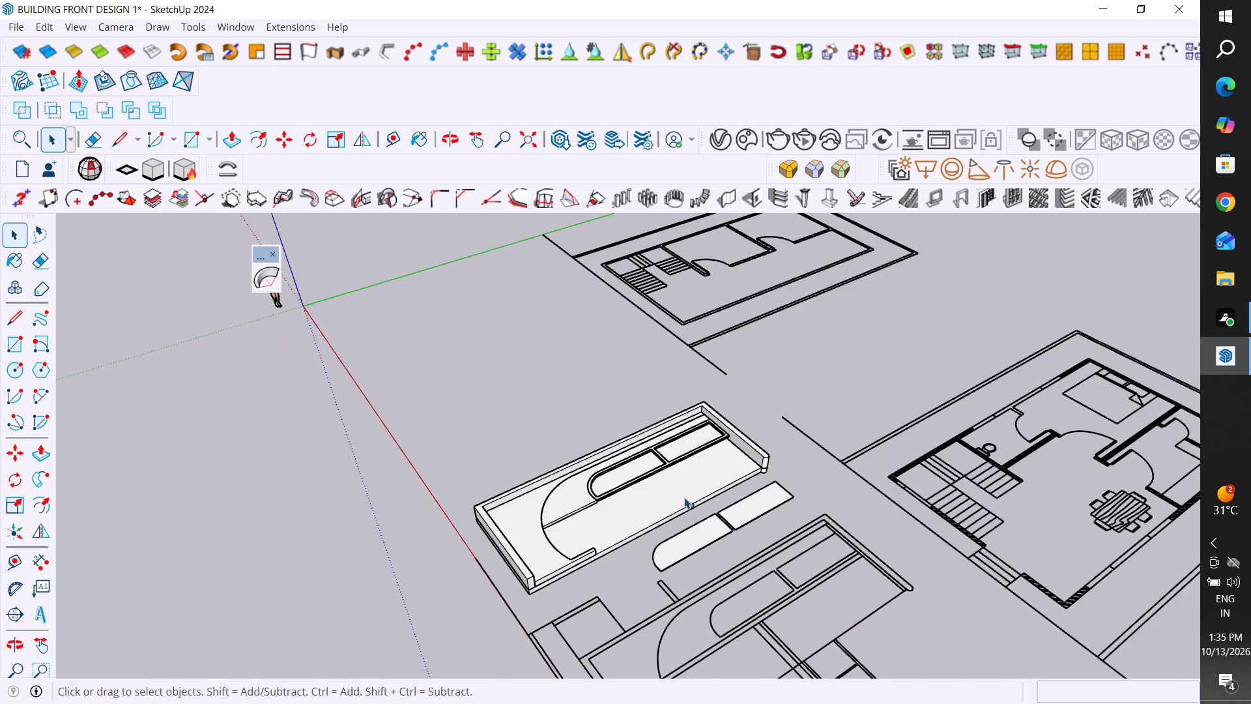
Move the rectangular window panel about 97" by its top corner into the frame's upper opening in the wall body, and clear the selection.
middle_drag(706, 553, 966, 601)
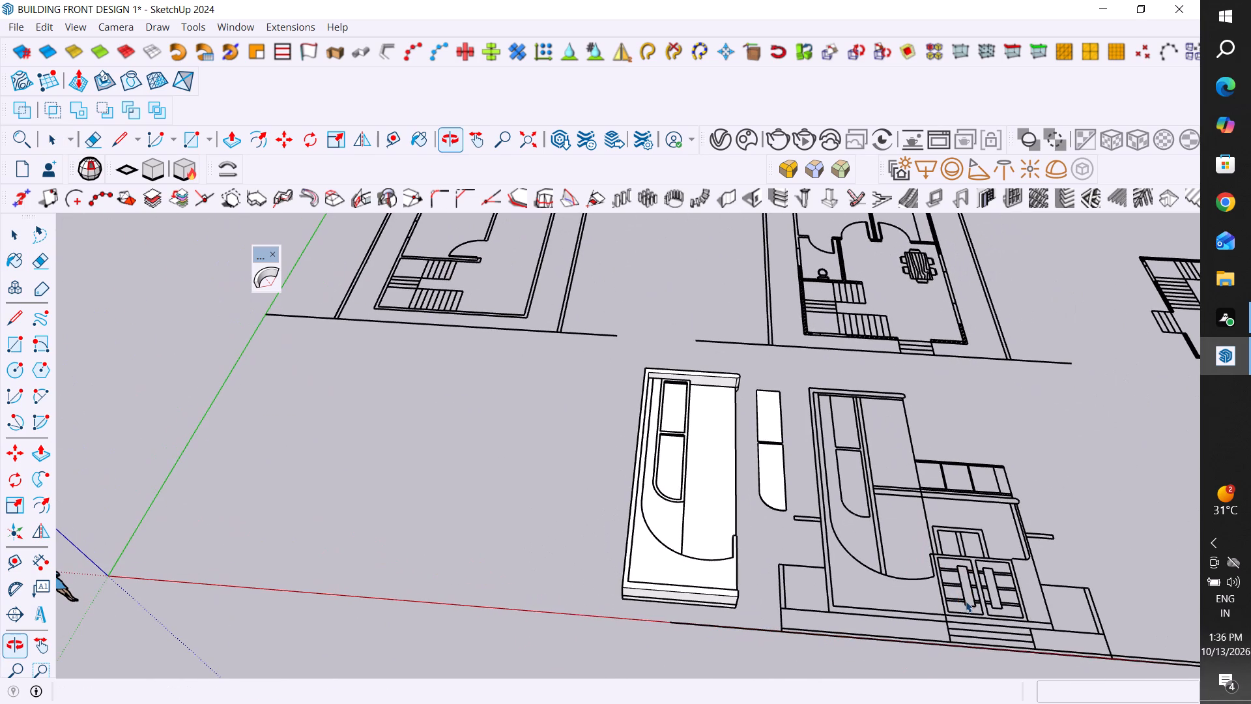
scroll(765, 443, up, 4)
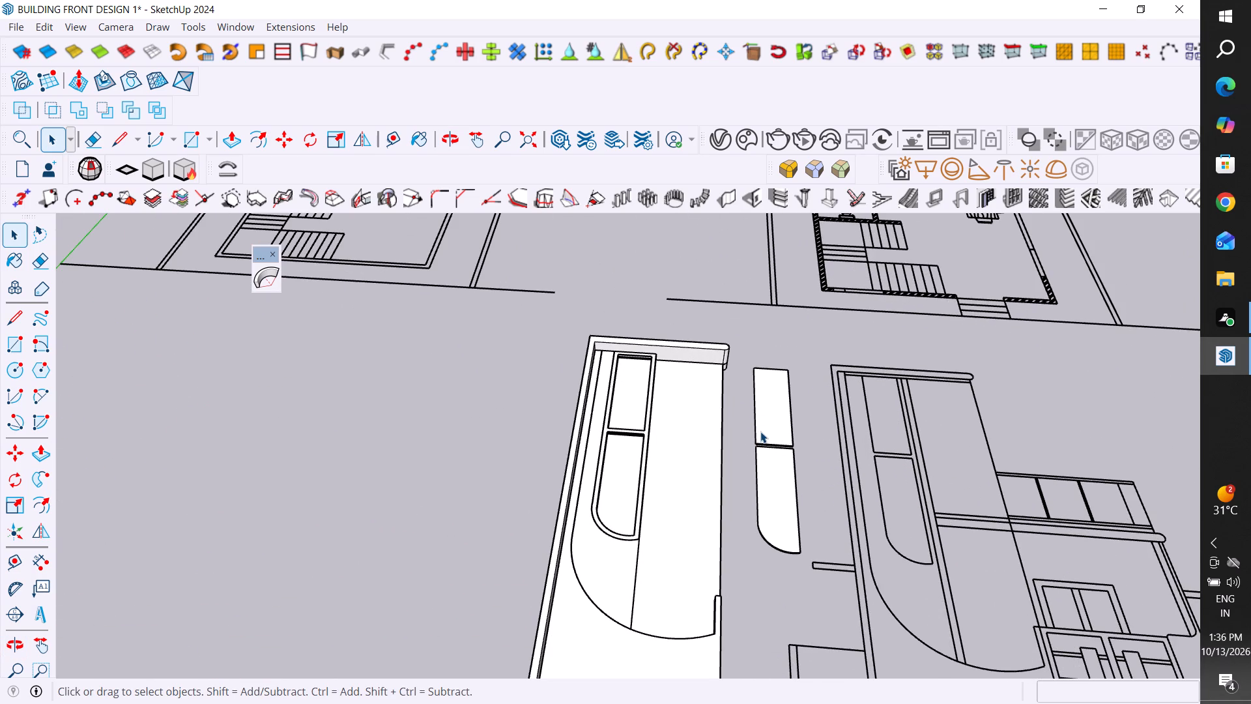
scroll(737, 415, up, 3)
click(774, 389)
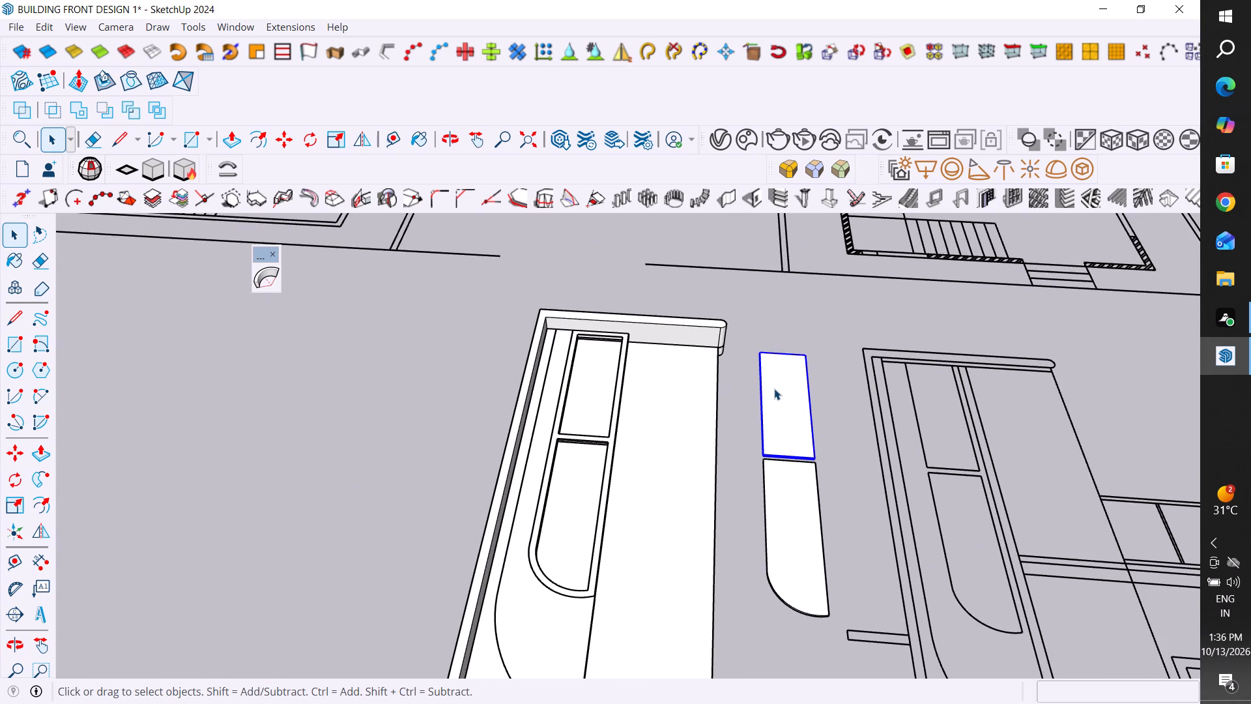
key(m)
scroll(796, 345, up, 10)
click(802, 360)
scroll(275, 326, up, 5)
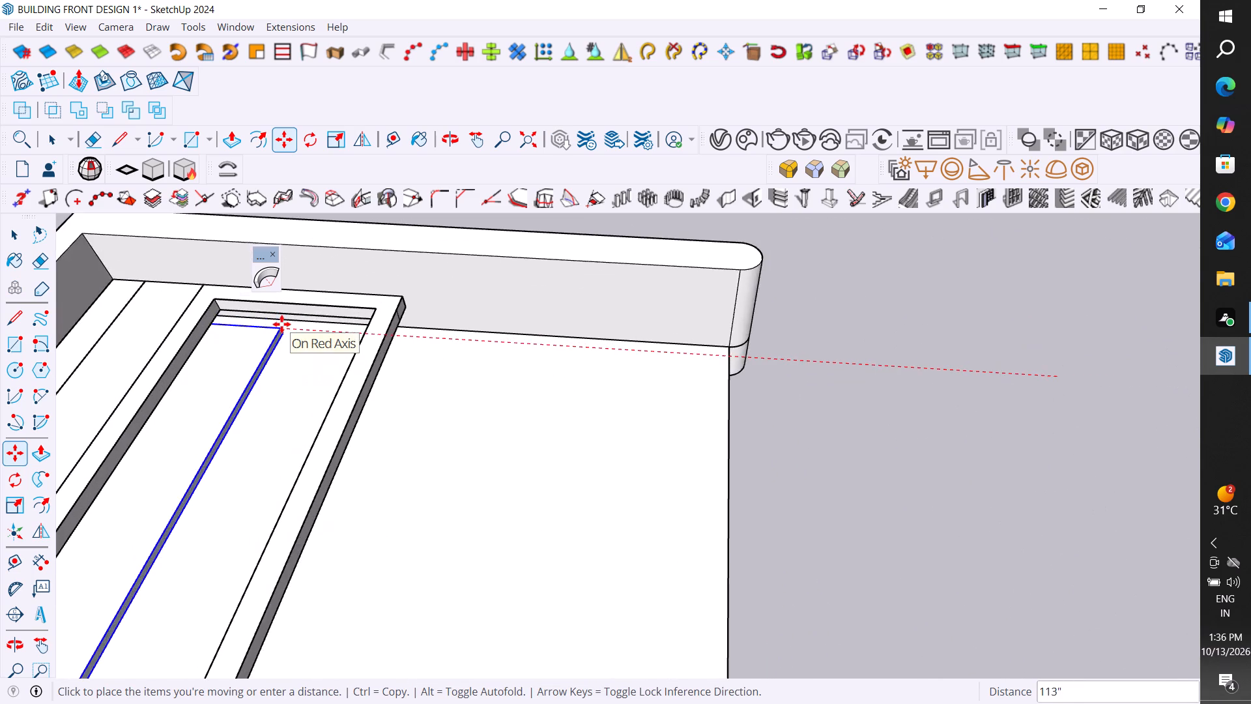
scroll(281, 324, up, 4)
middle_drag(291, 325, 490, 305)
scroll(421, 380, down, 5)
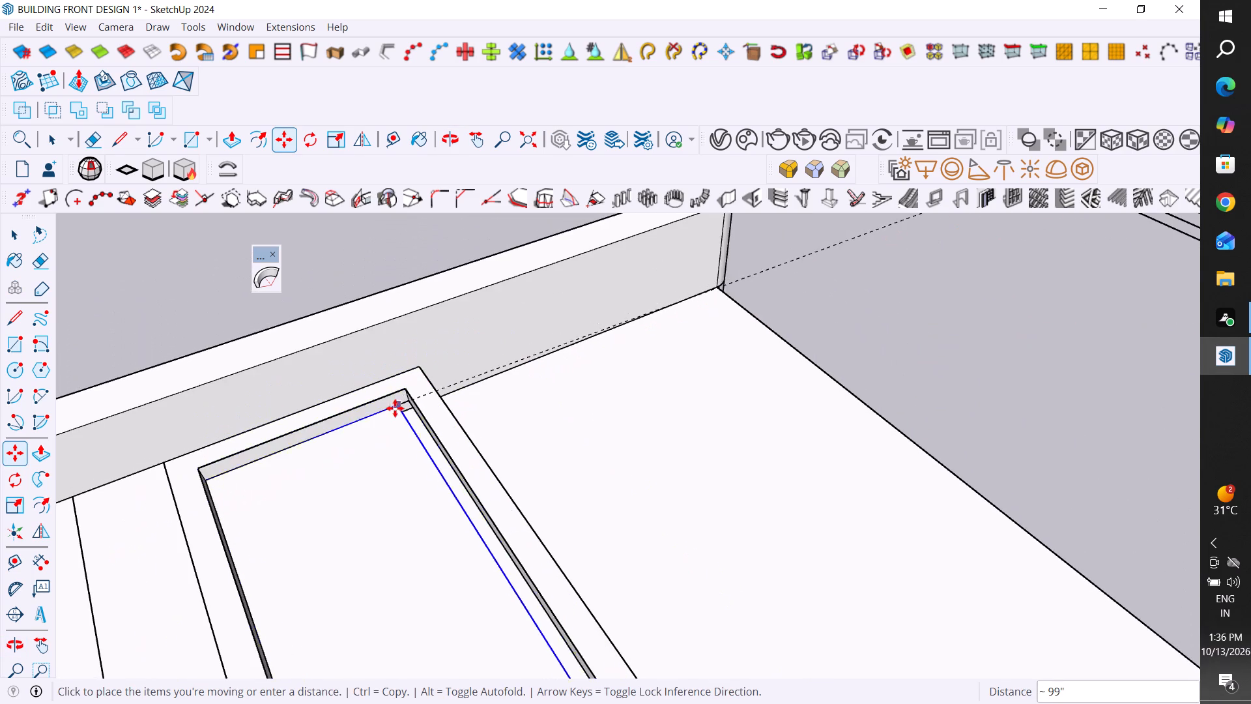
scroll(395, 408, up, 15)
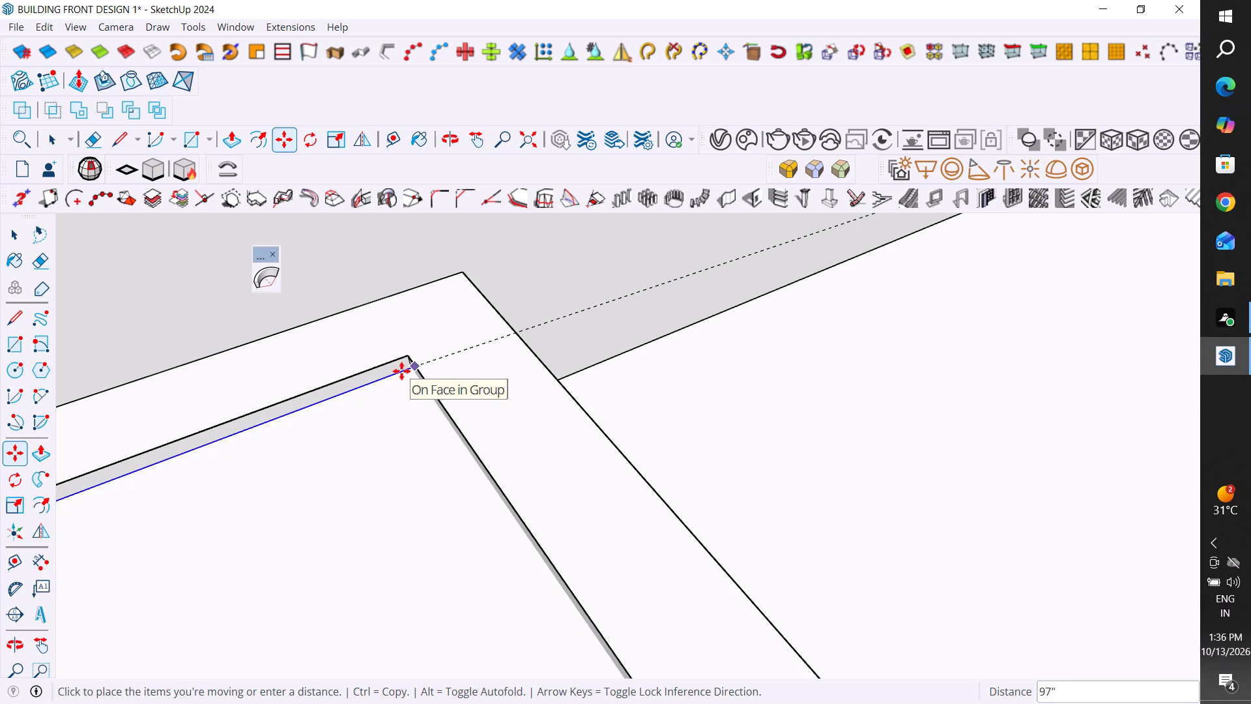
scroll(401, 371, up, 16)
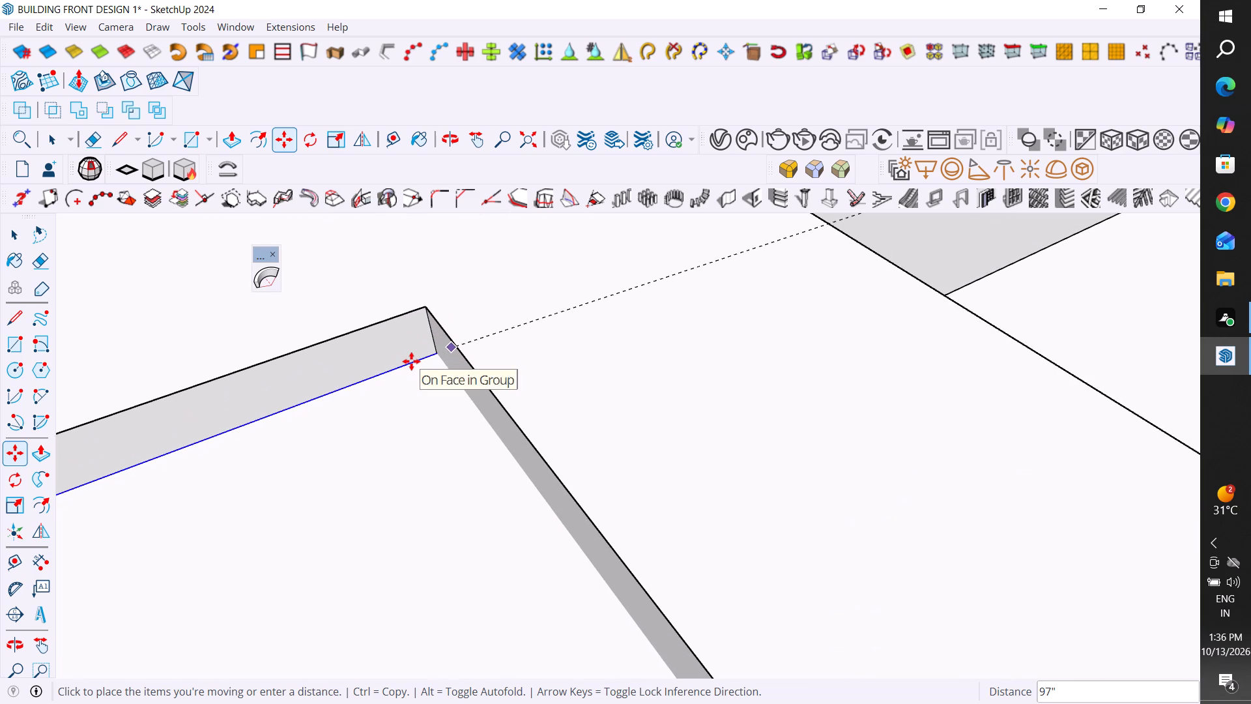
click(411, 361)
scroll(411, 361, down, 20)
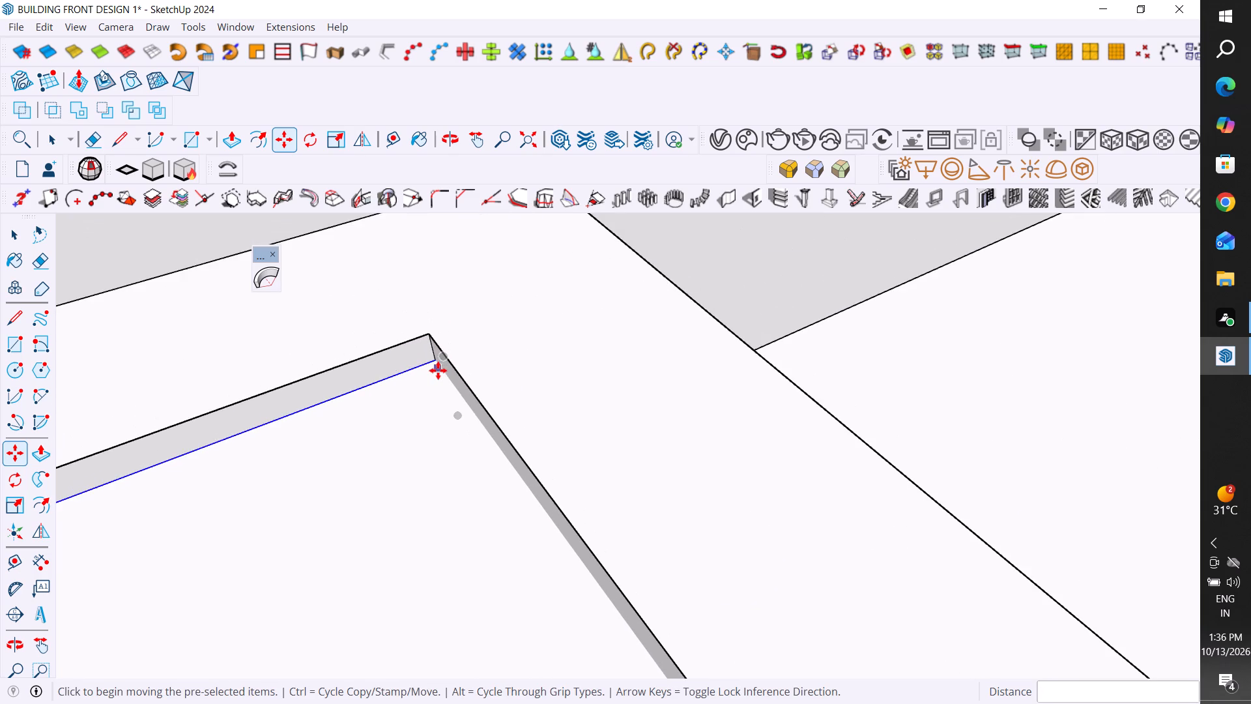
scroll(438, 370, down, 20)
scroll(438, 370, down, 7)
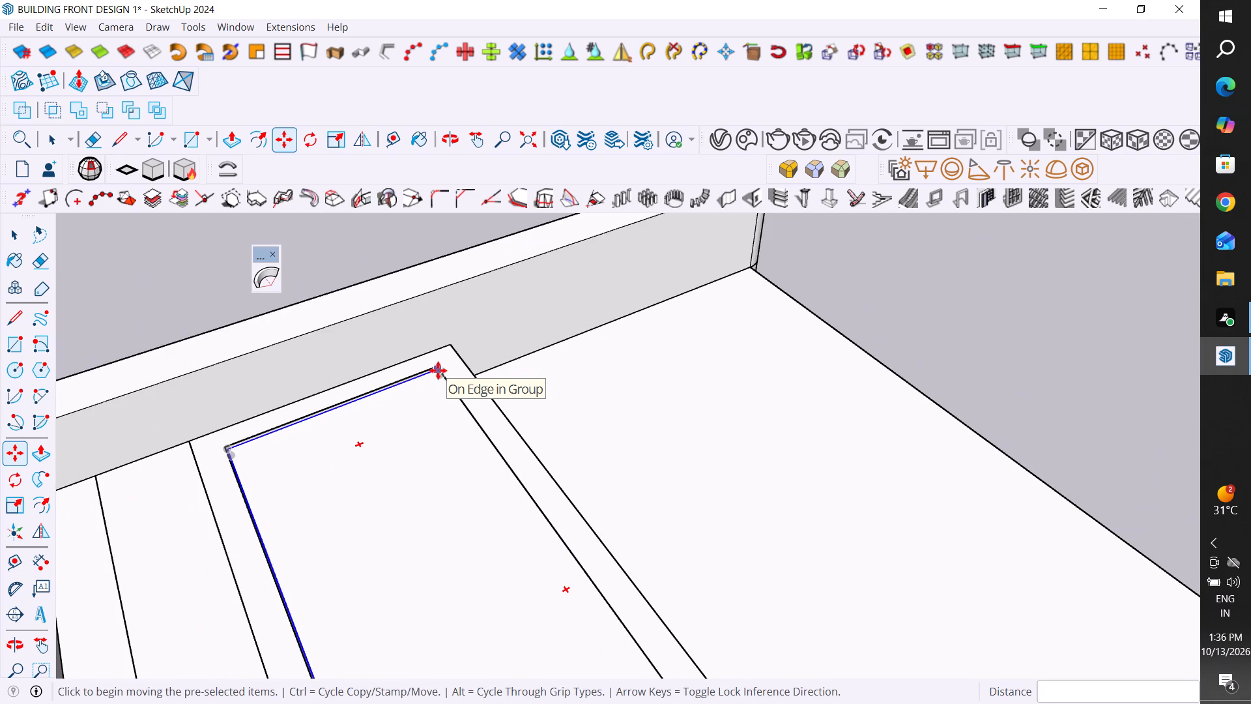
click(12, 236)
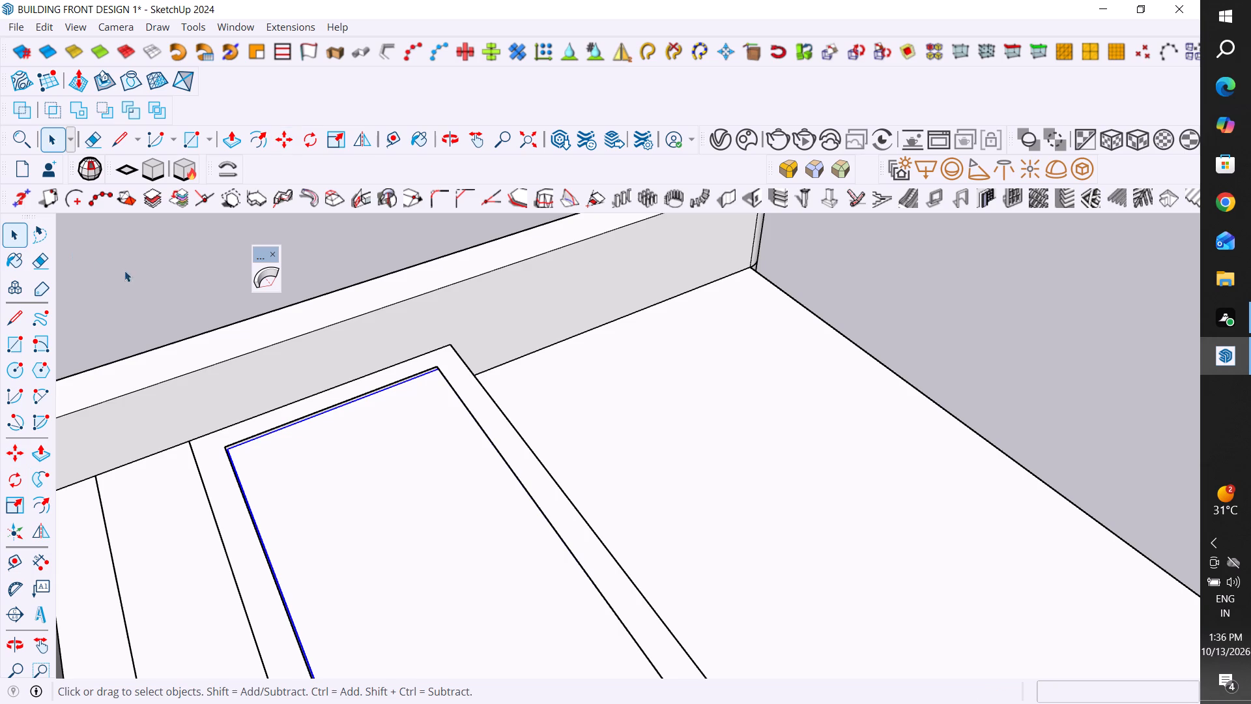
click(124, 271)
Move the round-bottomed window panel about 97" by its top corner onto the matching inner corner of the frame's lower opening.
scroll(659, 396, down, 12)
click(966, 494)
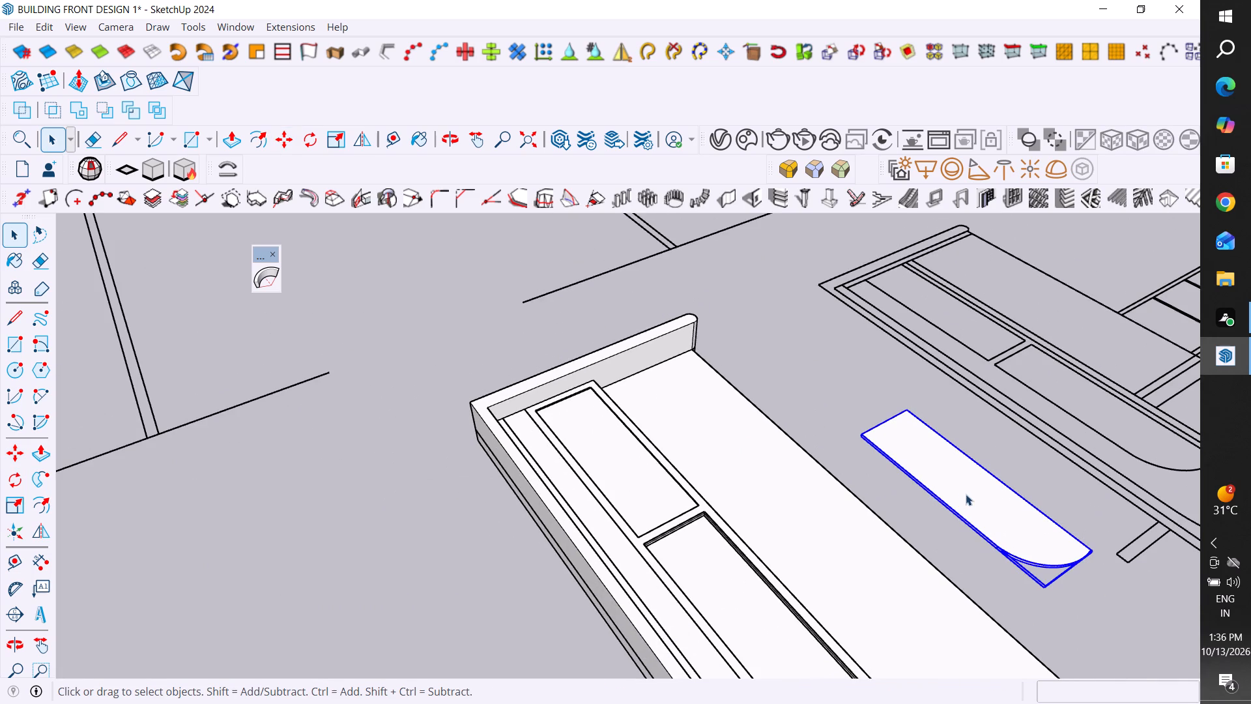
key(m)
scroll(949, 458, up, 3)
scroll(882, 426, up, 5)
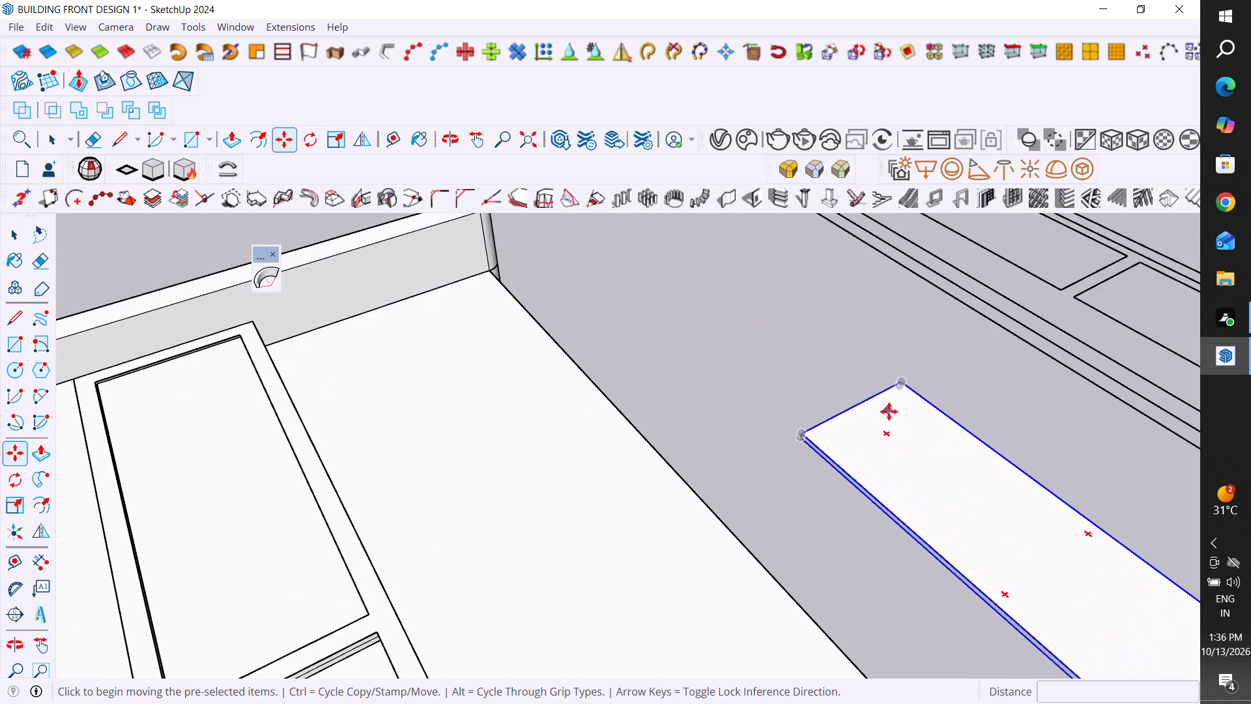
scroll(908, 392, up, 4)
click(897, 372)
scroll(1044, 465, down, 7)
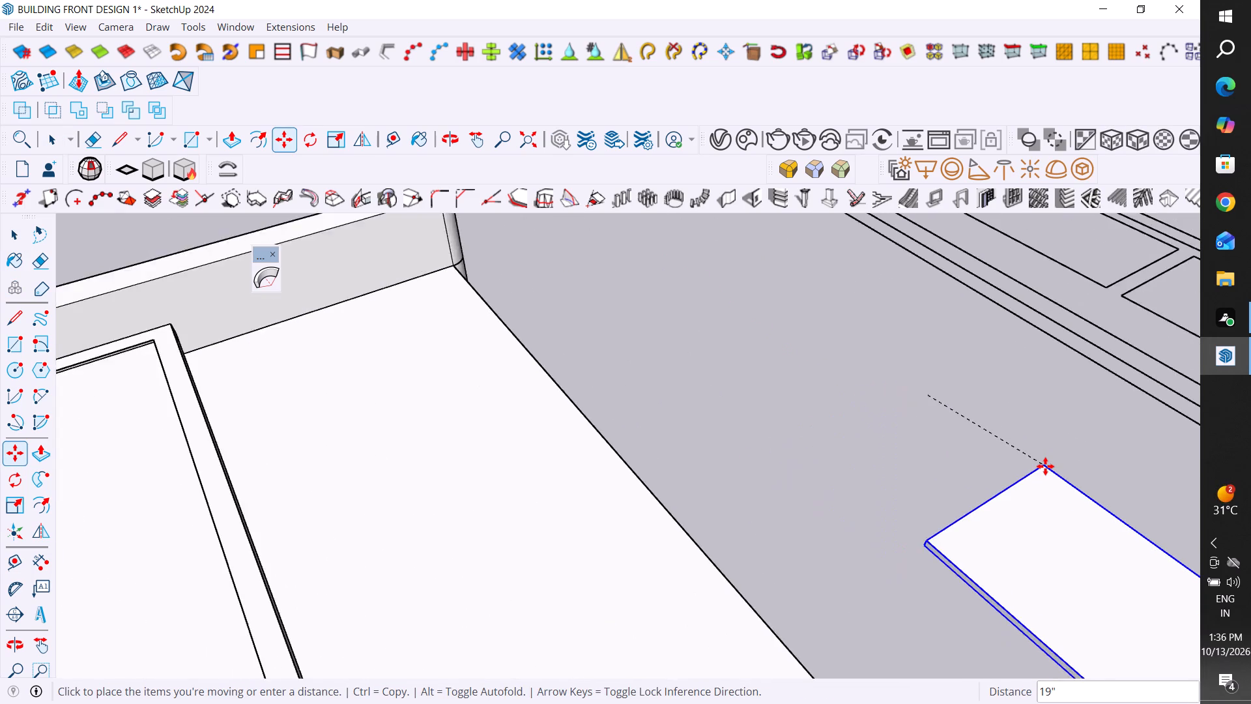
scroll(1045, 466, down, 11)
scroll(818, 568, up, 14)
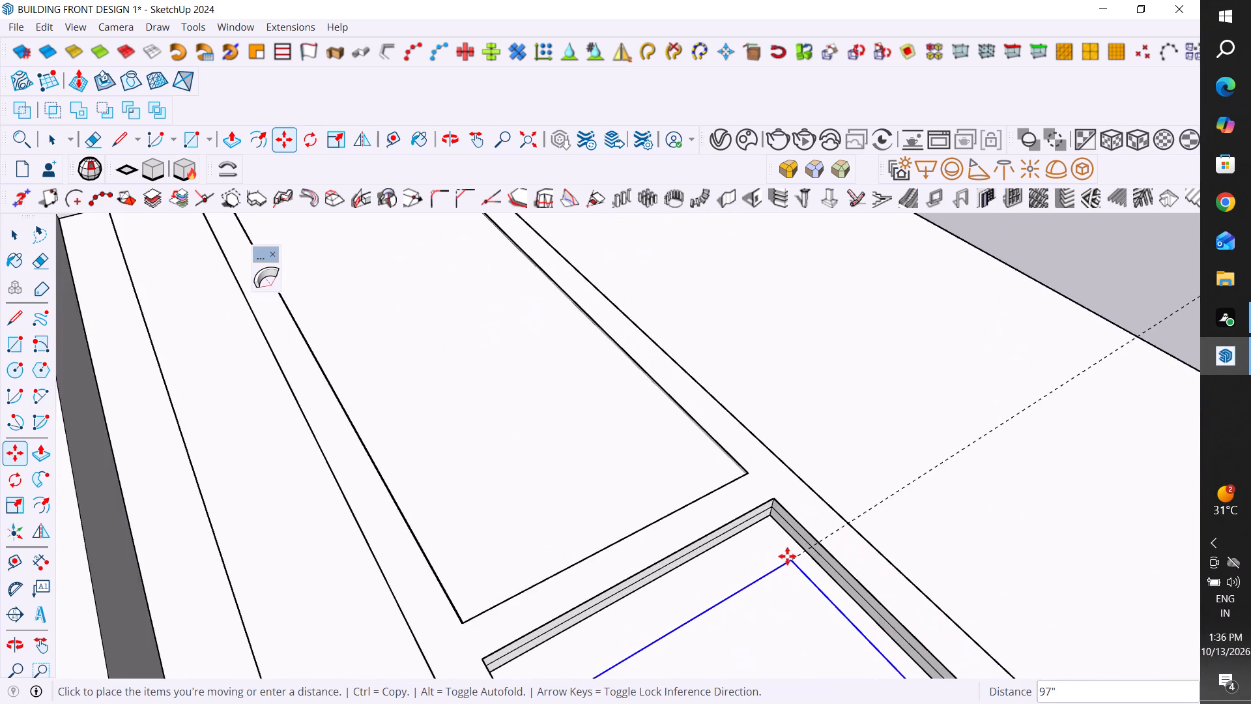
scroll(787, 556, up, 6)
click(760, 478)
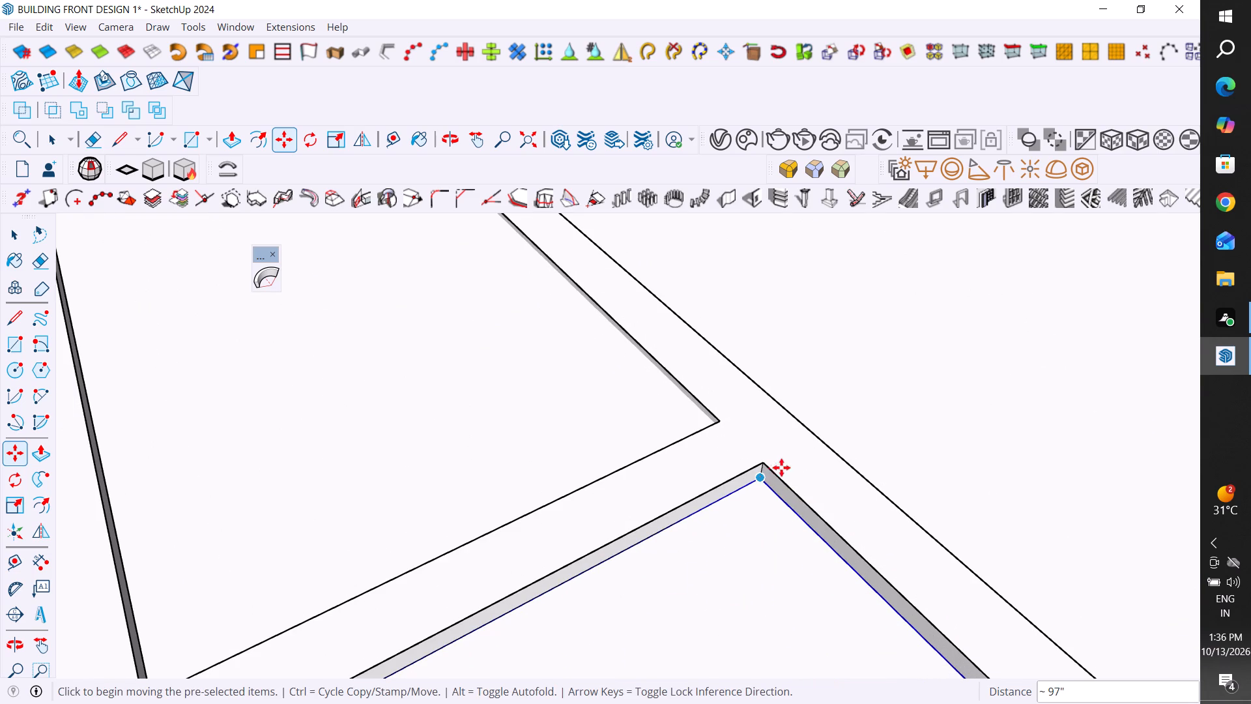
click(13, 232)
Move the rectangular panel slightly deeper into the frame's upper opening by its top corner, and deselect it.
scroll(856, 491, down, 6)
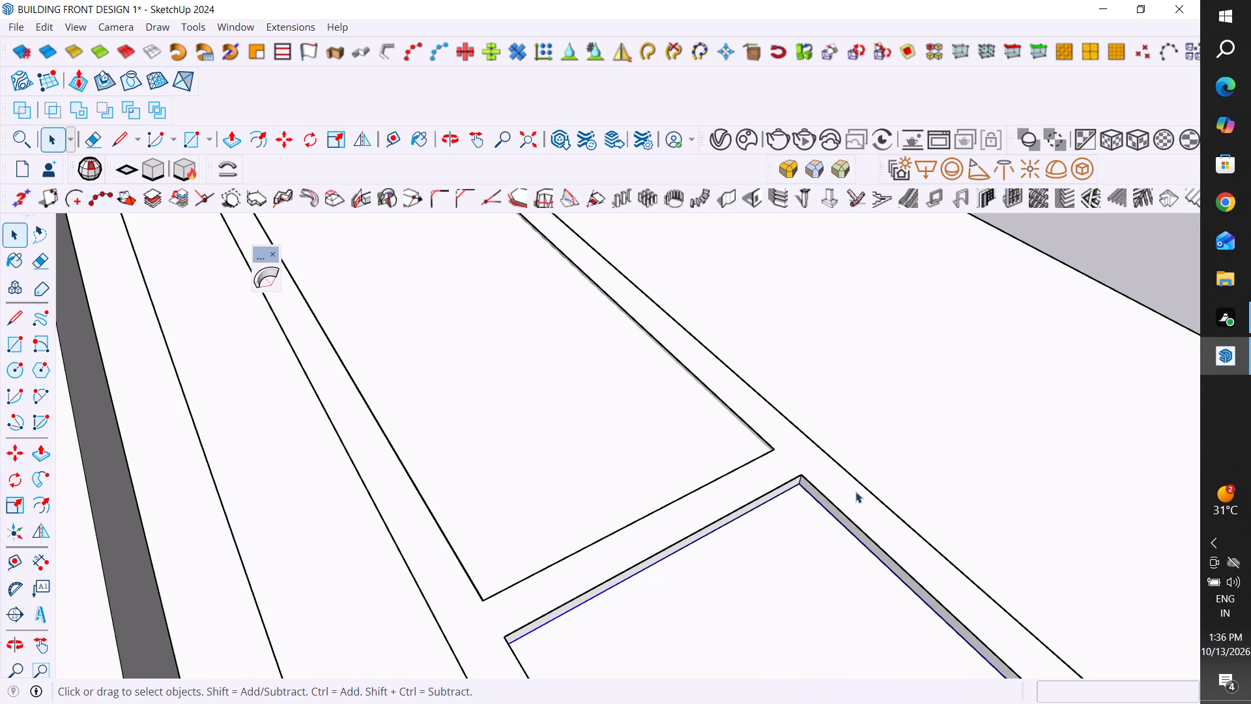
scroll(856, 491, down, 10)
scroll(592, 264, up, 9)
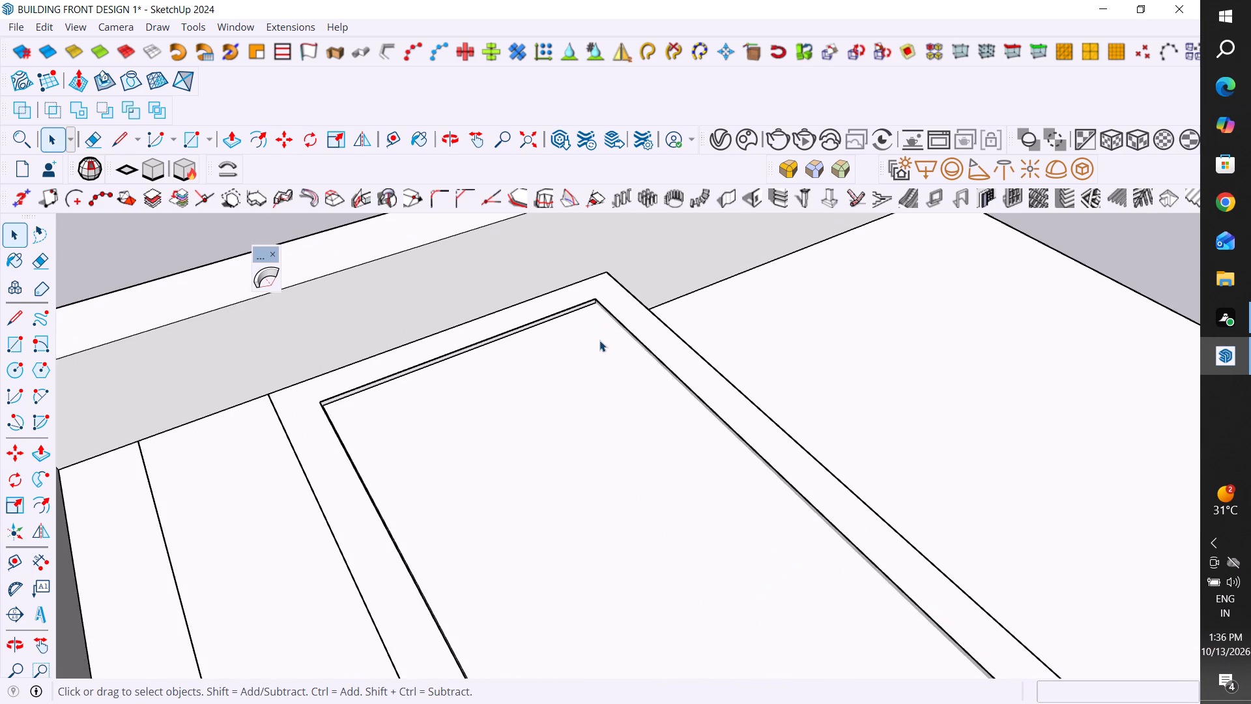
click(599, 340)
scroll(599, 334, up, 15)
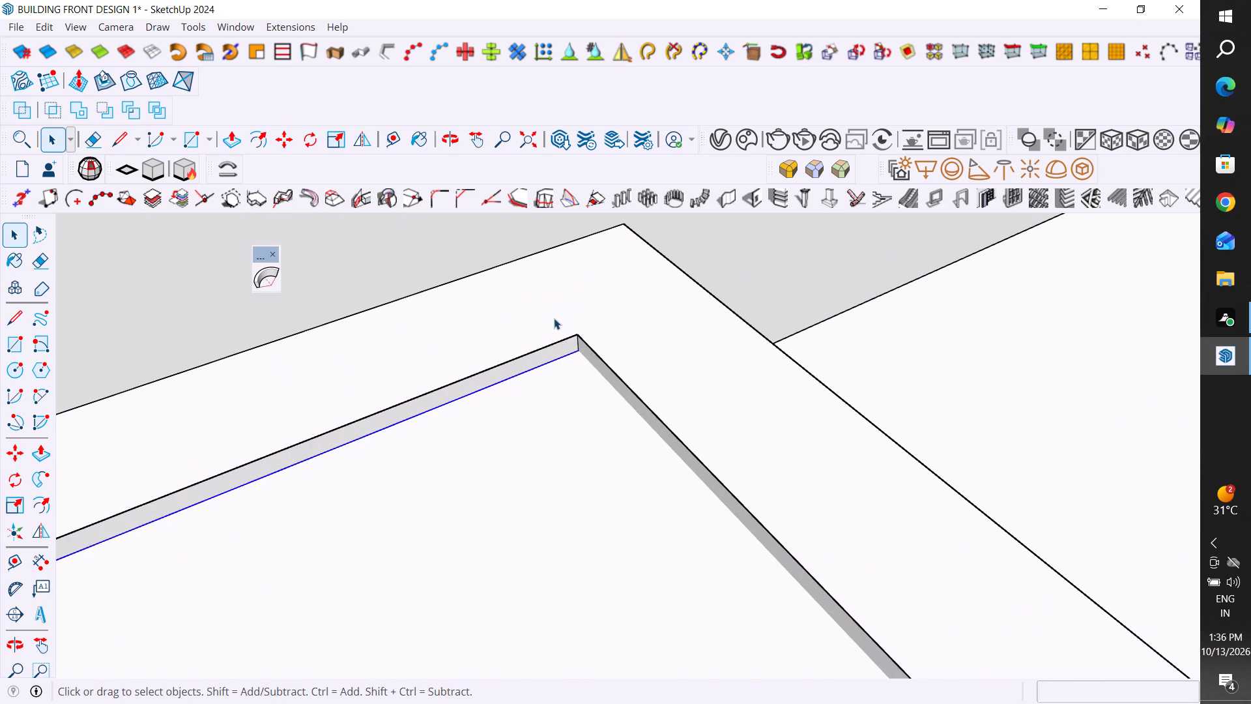
key(m)
scroll(579, 362, up, 4)
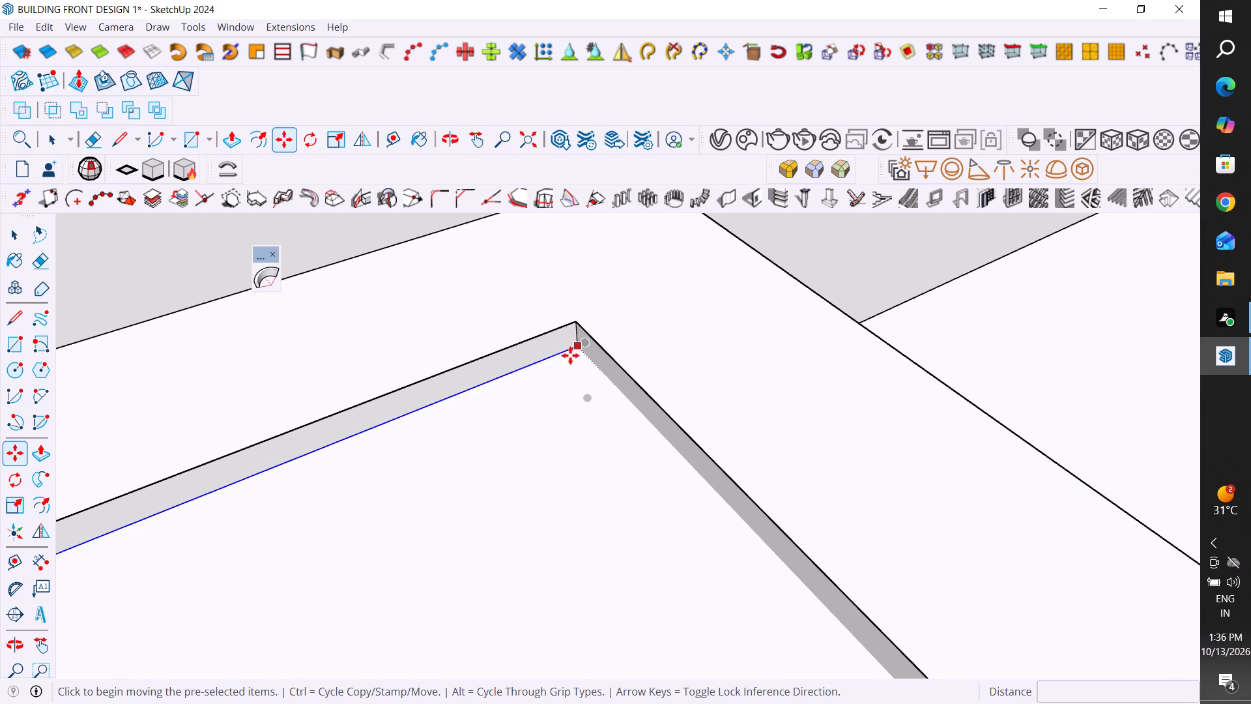
click(576, 349)
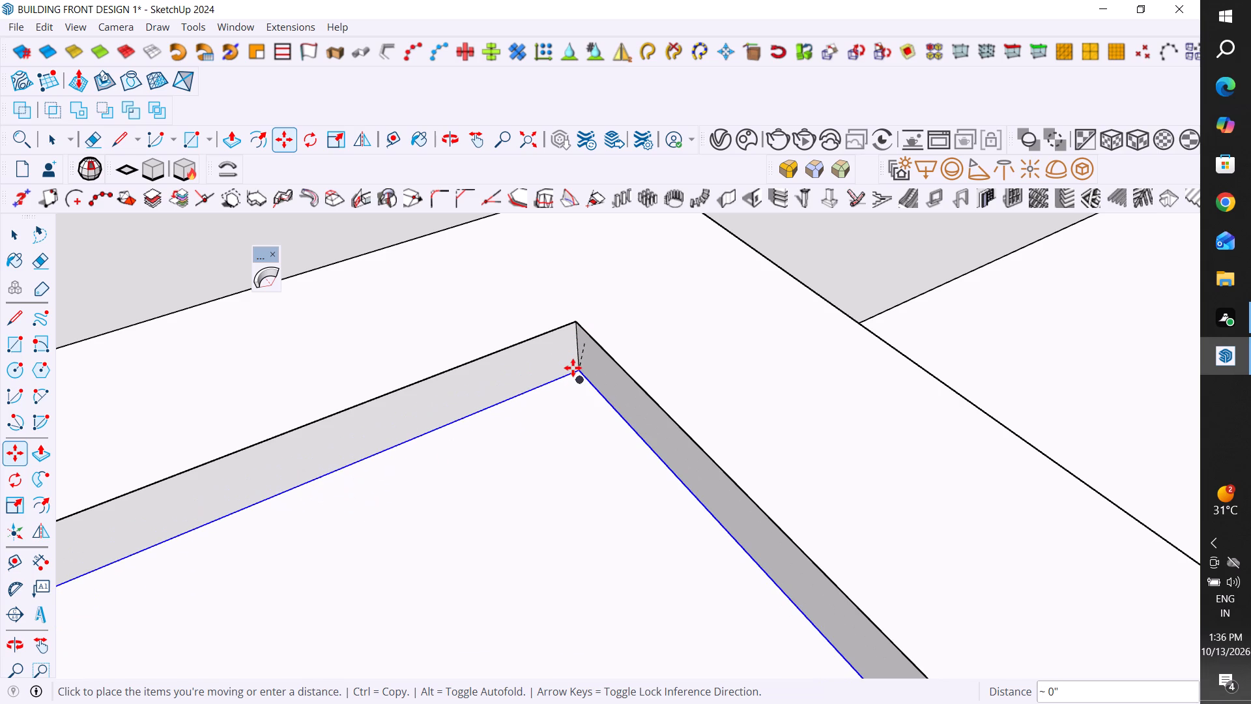
click(573, 368)
click(8, 238)
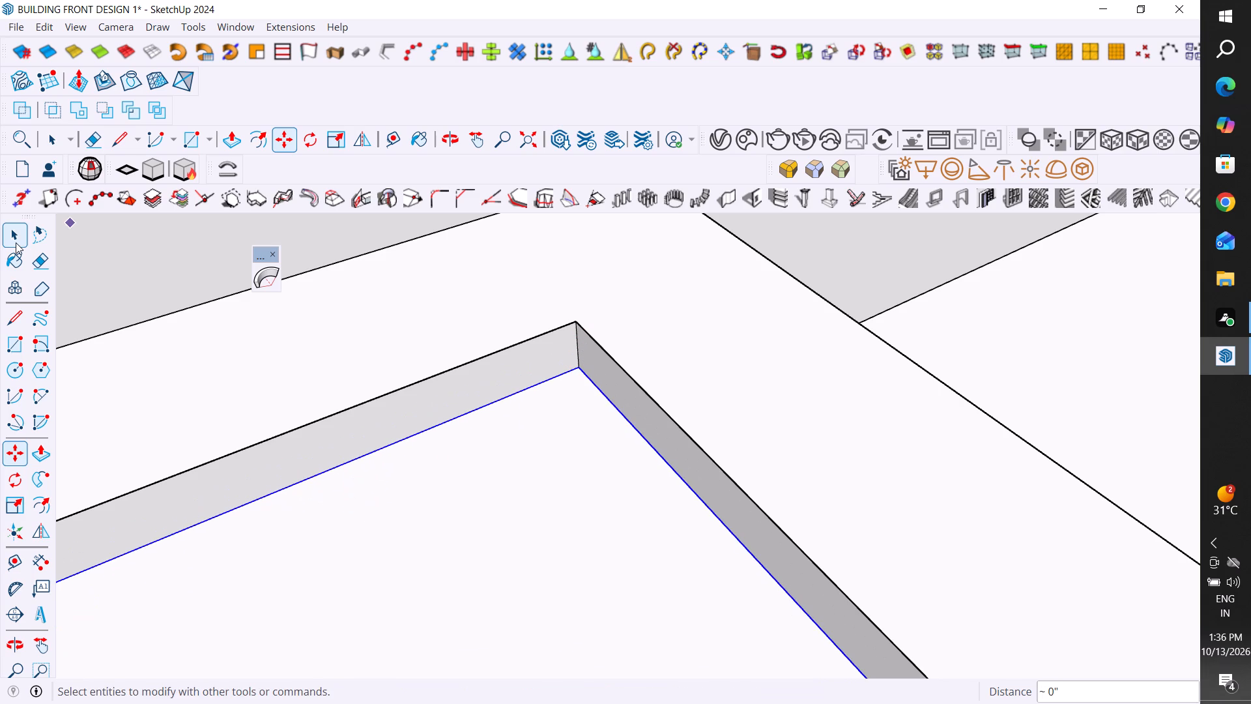
click(105, 246)
Examine how both window panels sit inside the frame's openings, especially around the crossbar between them.
scroll(861, 437, down, 13)
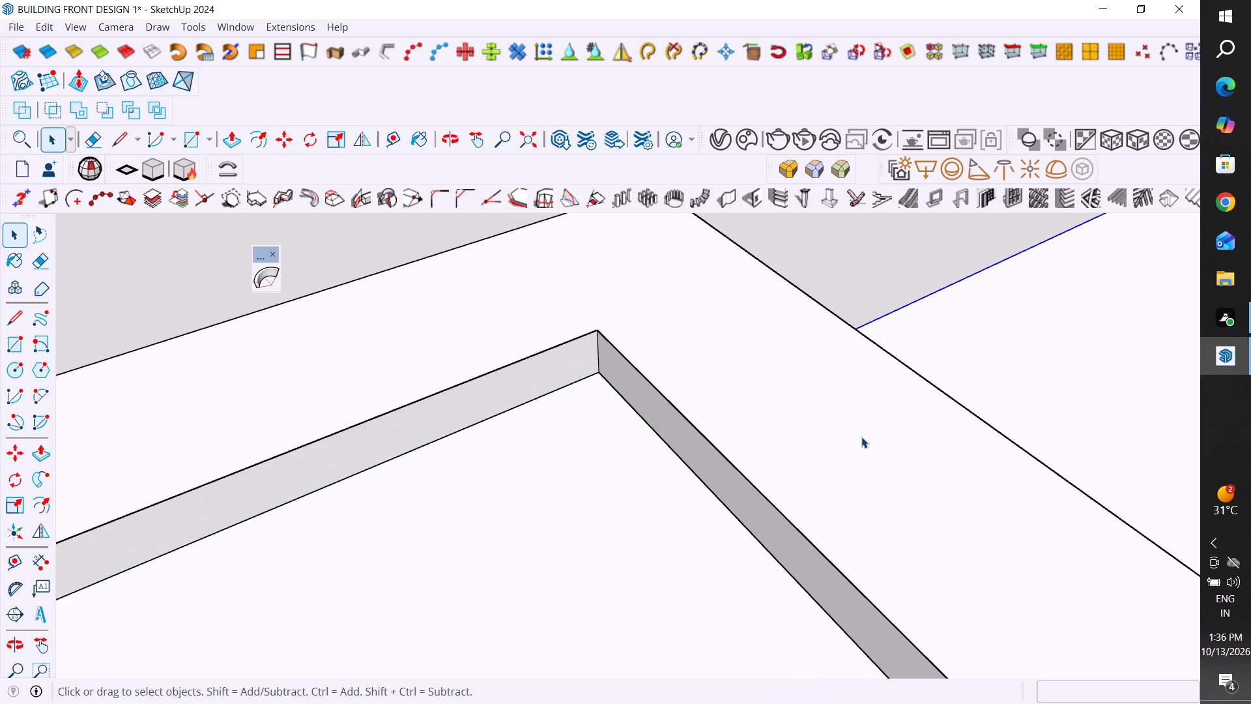
scroll(861, 437, down, 13)
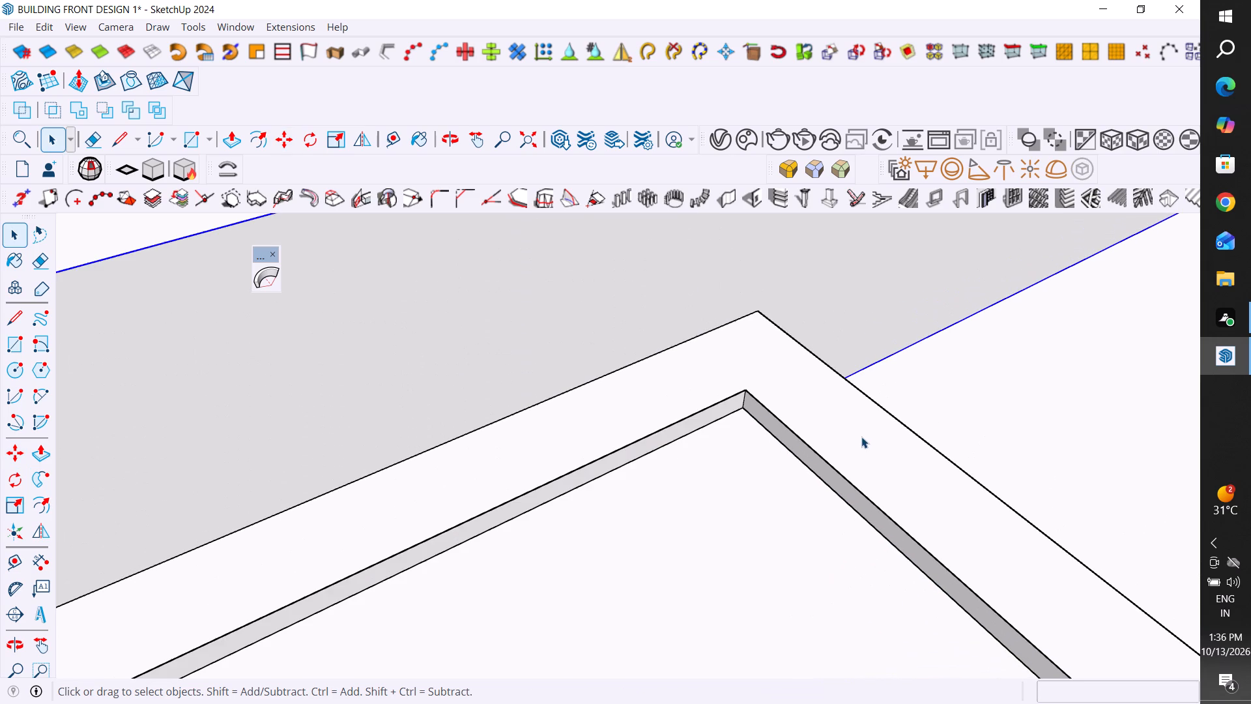
scroll(615, 466, down, 15)
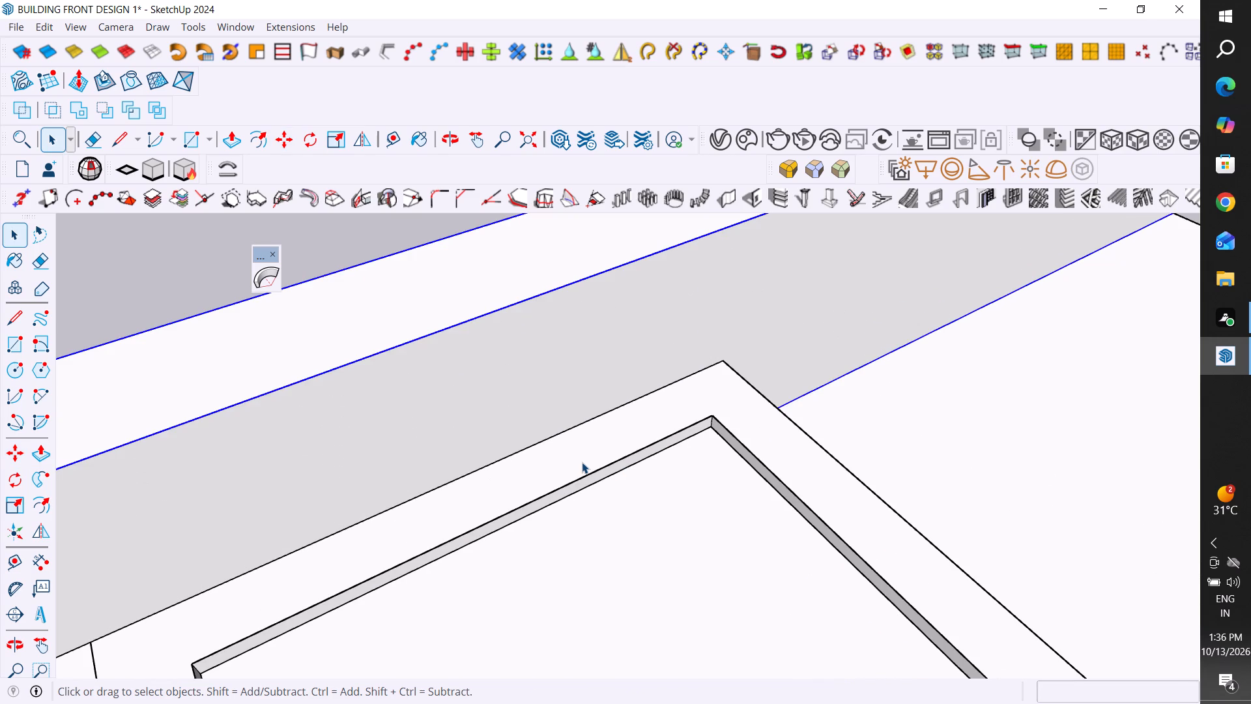
scroll(582, 462, down, 14)
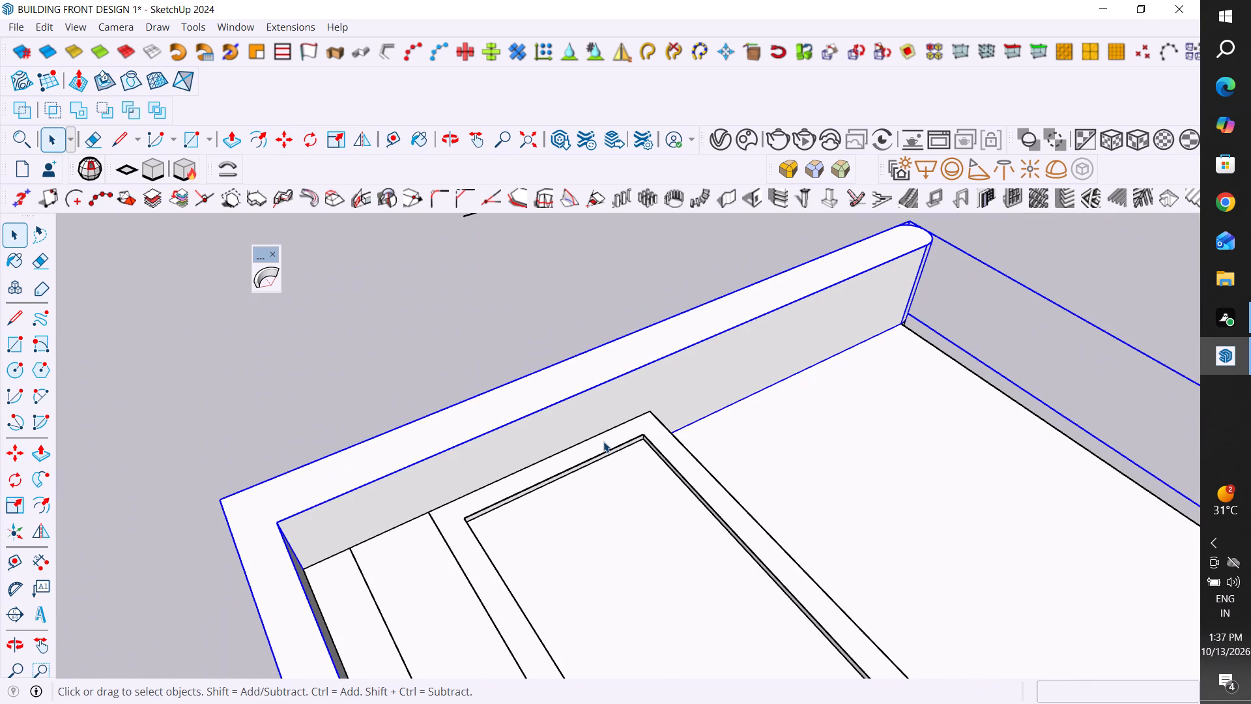
scroll(603, 441, down, 8)
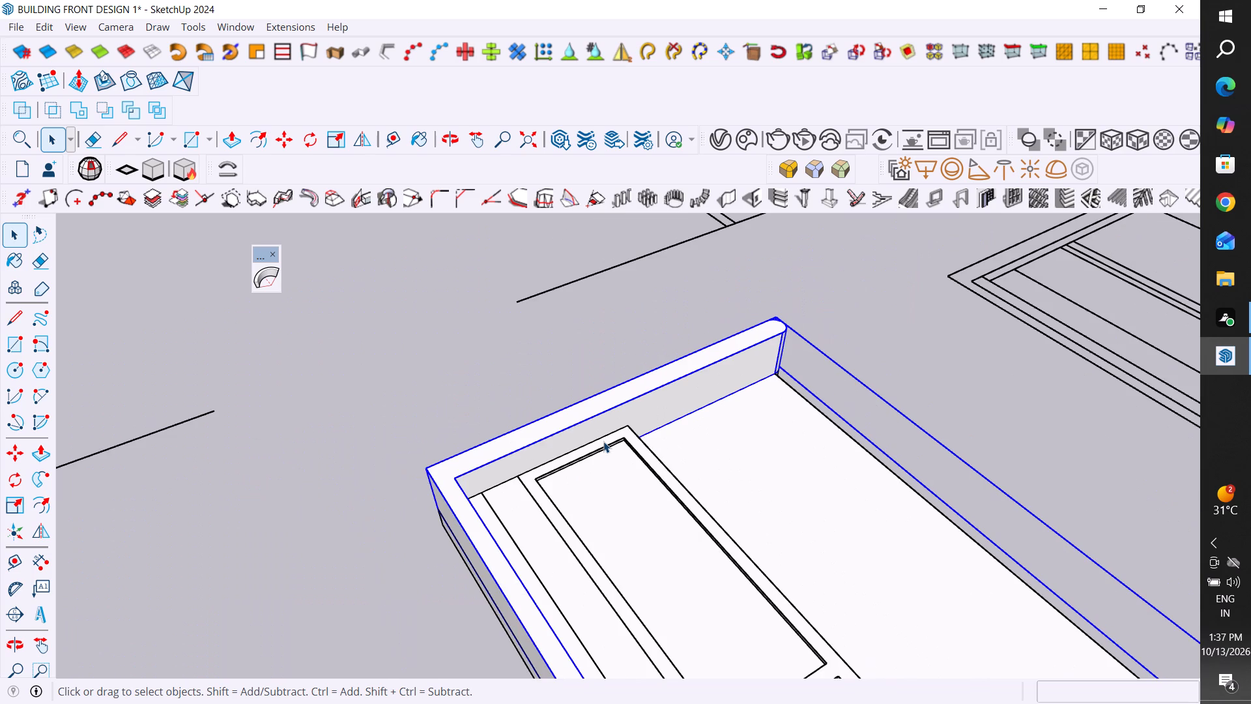
scroll(603, 441, down, 5)
scroll(763, 655, up, 5)
scroll(738, 594, up, 2)
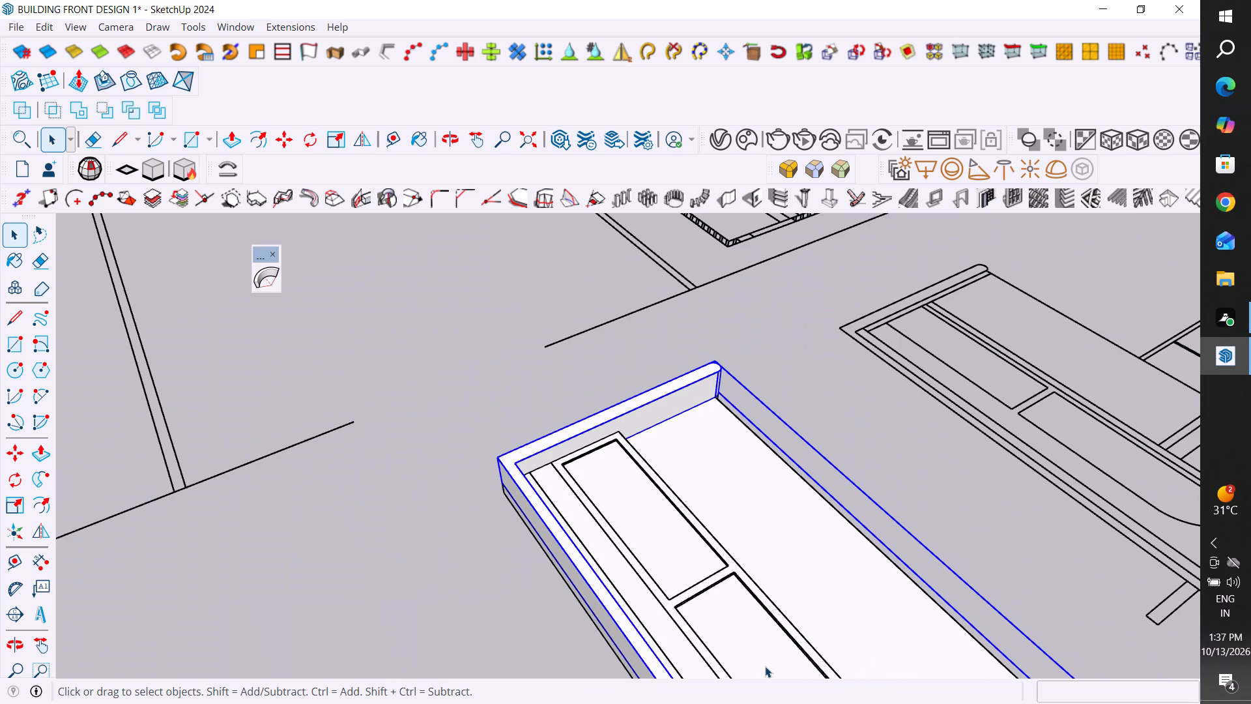
scroll(765, 666, up, 3)
scroll(720, 531, up, 6)
middle_drag(738, 559, 743, 550)
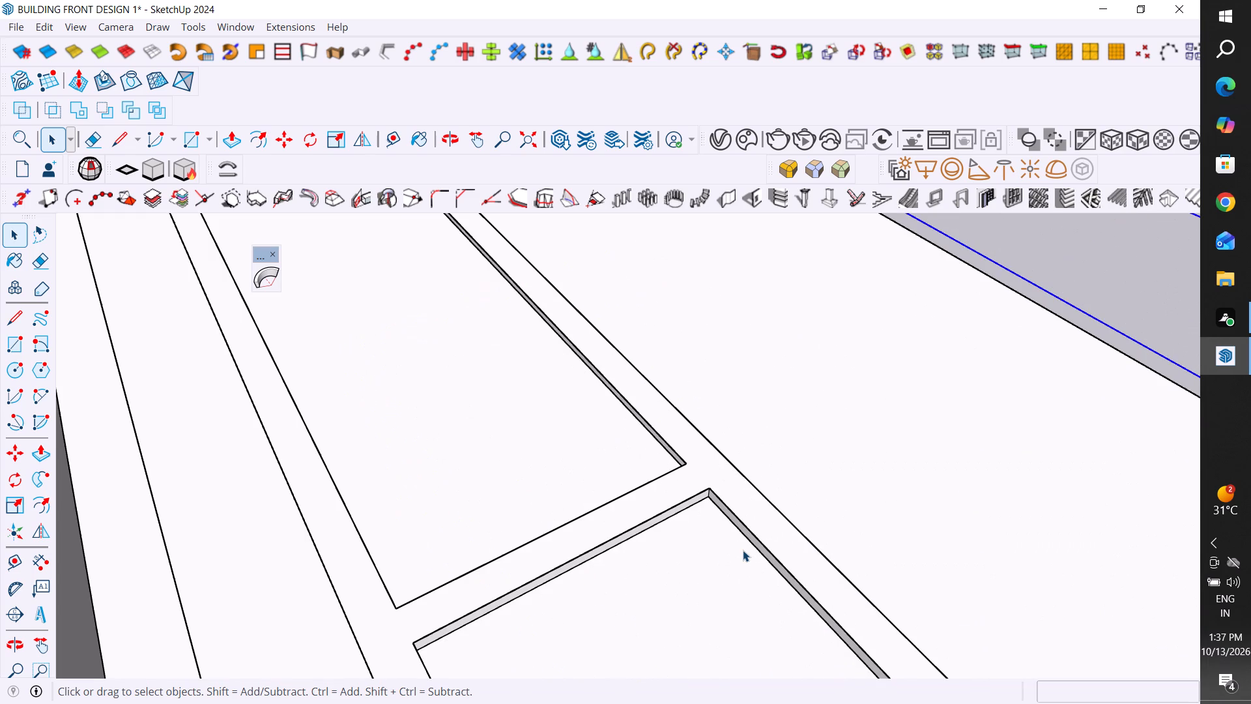
middle_drag(743, 550, 618, 574)
scroll(598, 554, down, 9)
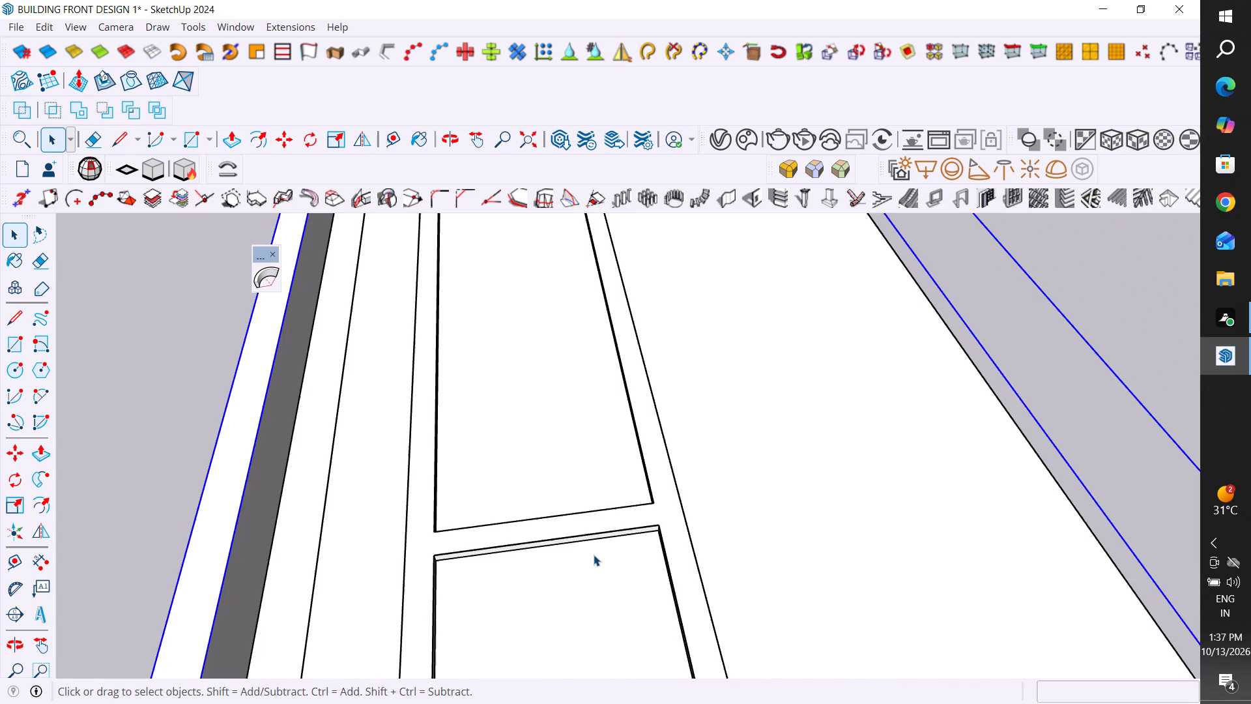
scroll(594, 555, down, 4)
click(985, 432)
scroll(480, 429, down, 2)
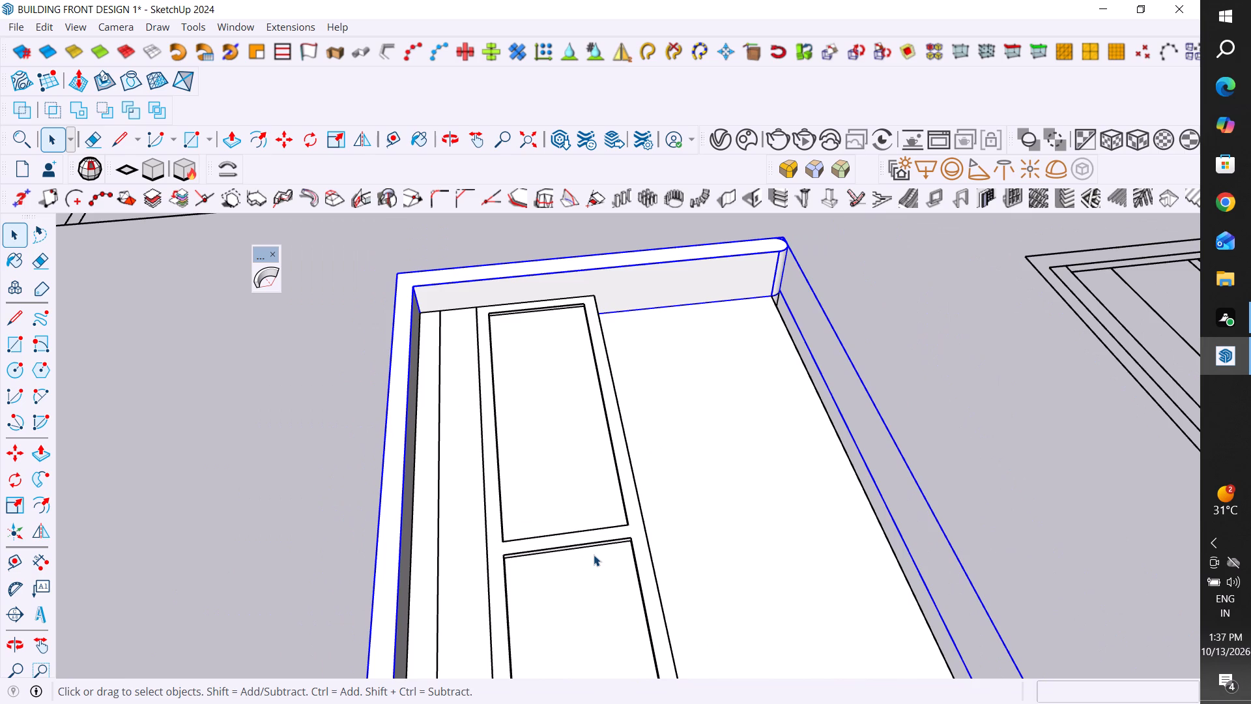
Examine the wall body with its fitted window against the front elevation drawing, comparing the horizontal band beside the round-bottomed window.
scroll(594, 555, down, 2)
scroll(480, 429, down, 11)
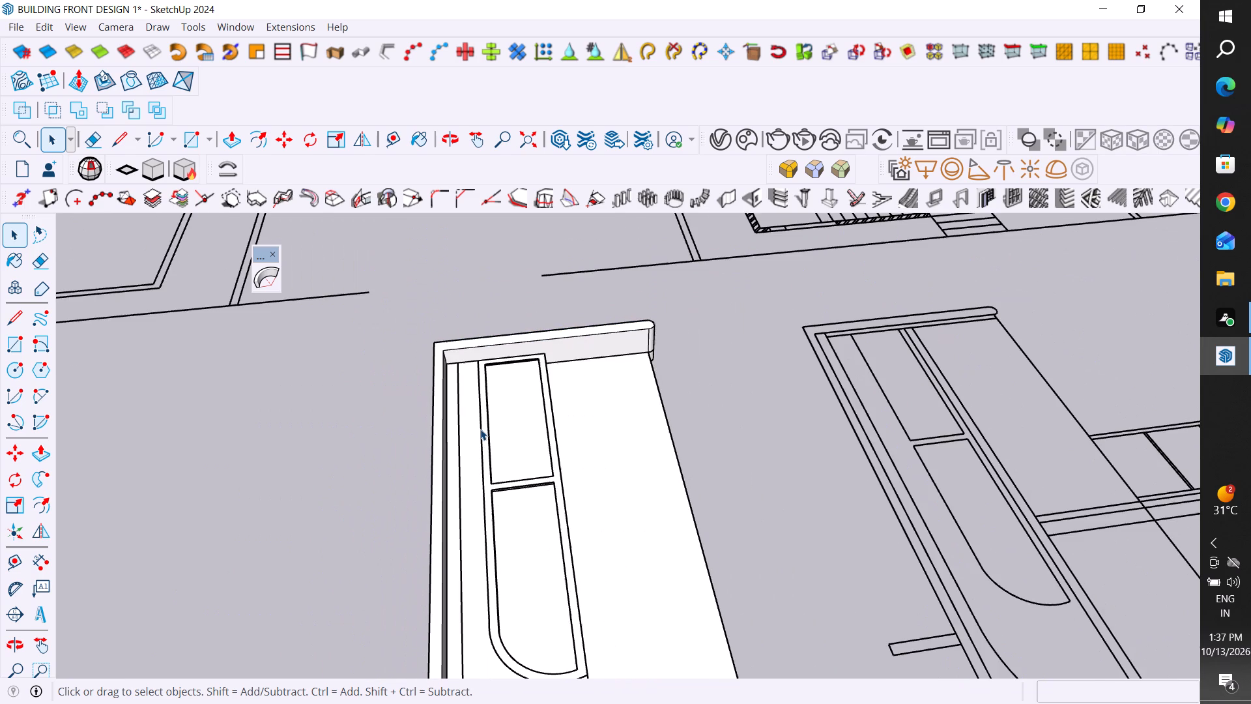
scroll(480, 429, down, 1)
middle_drag(852, 548, 851, 540)
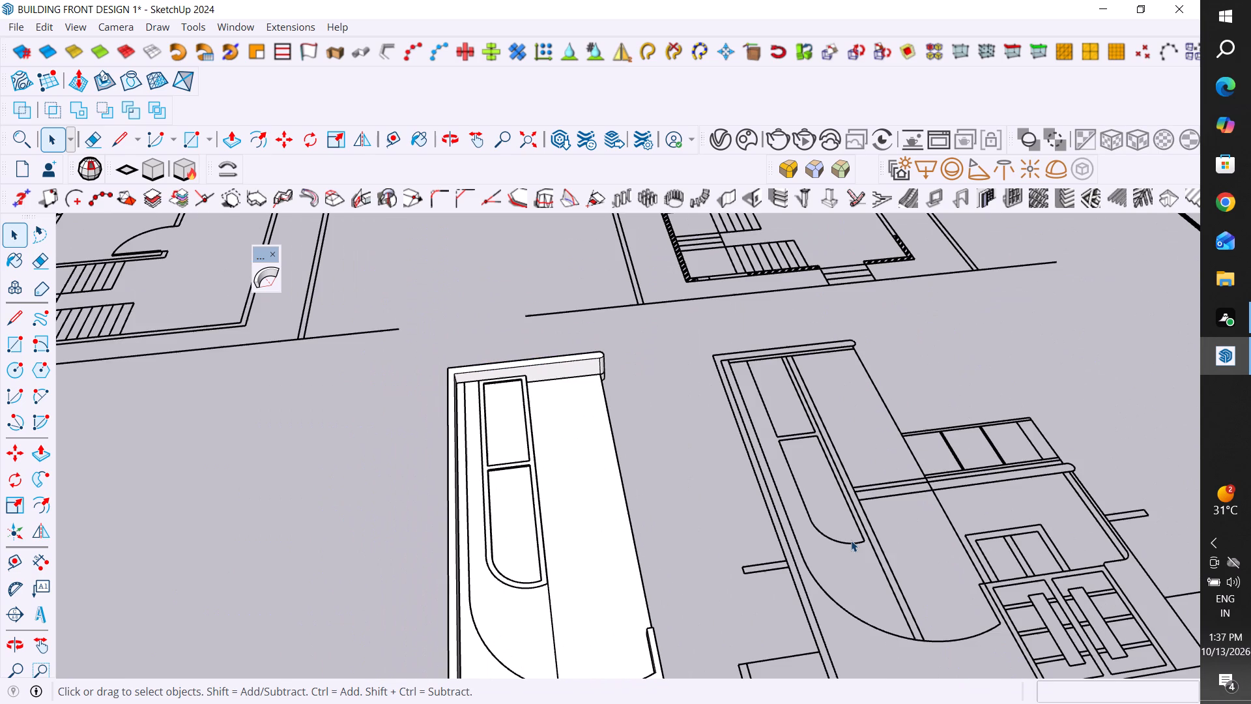
middle_drag(851, 540, 837, 579)
middle_drag(788, 407, 799, 495)
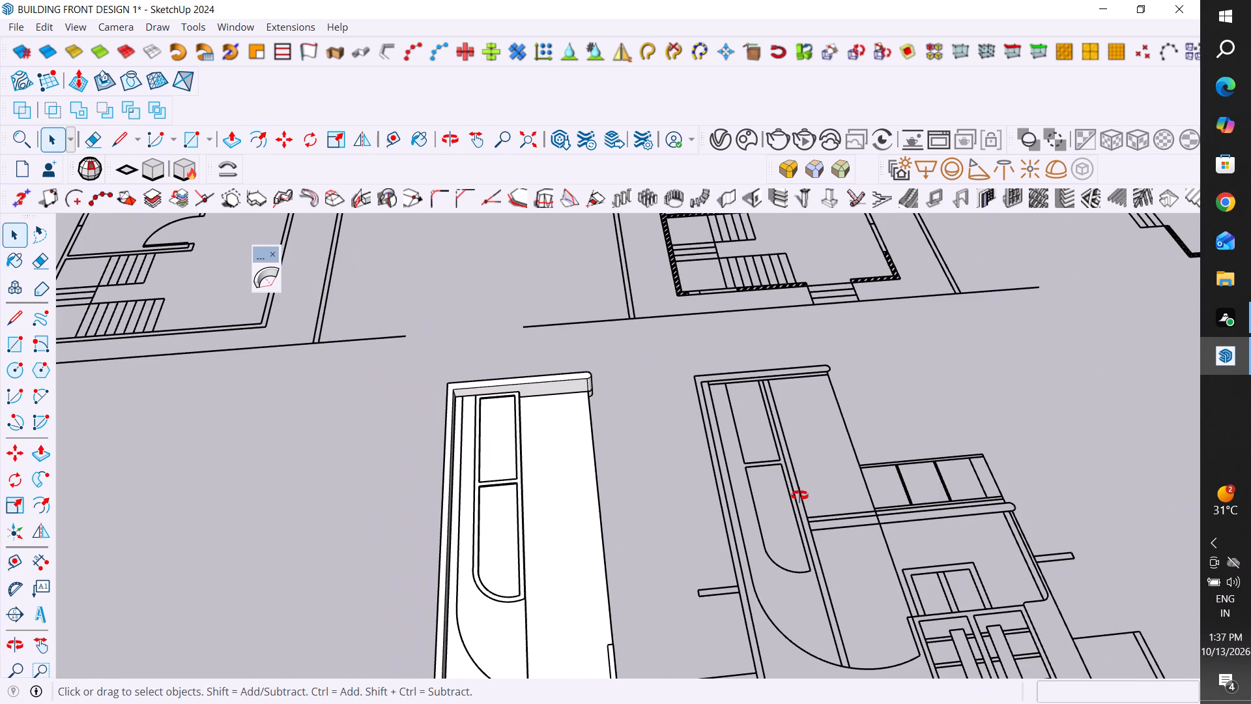
middle_drag(799, 495, 801, 507)
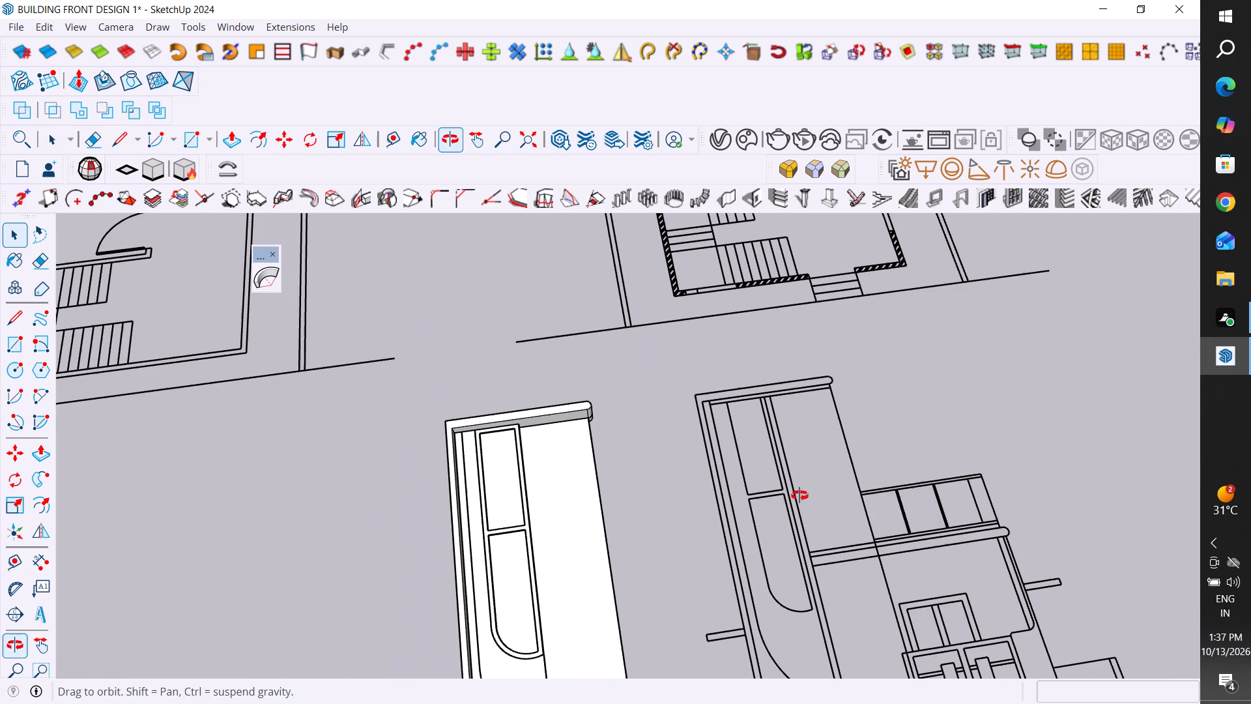
scroll(736, 499, down, 5)
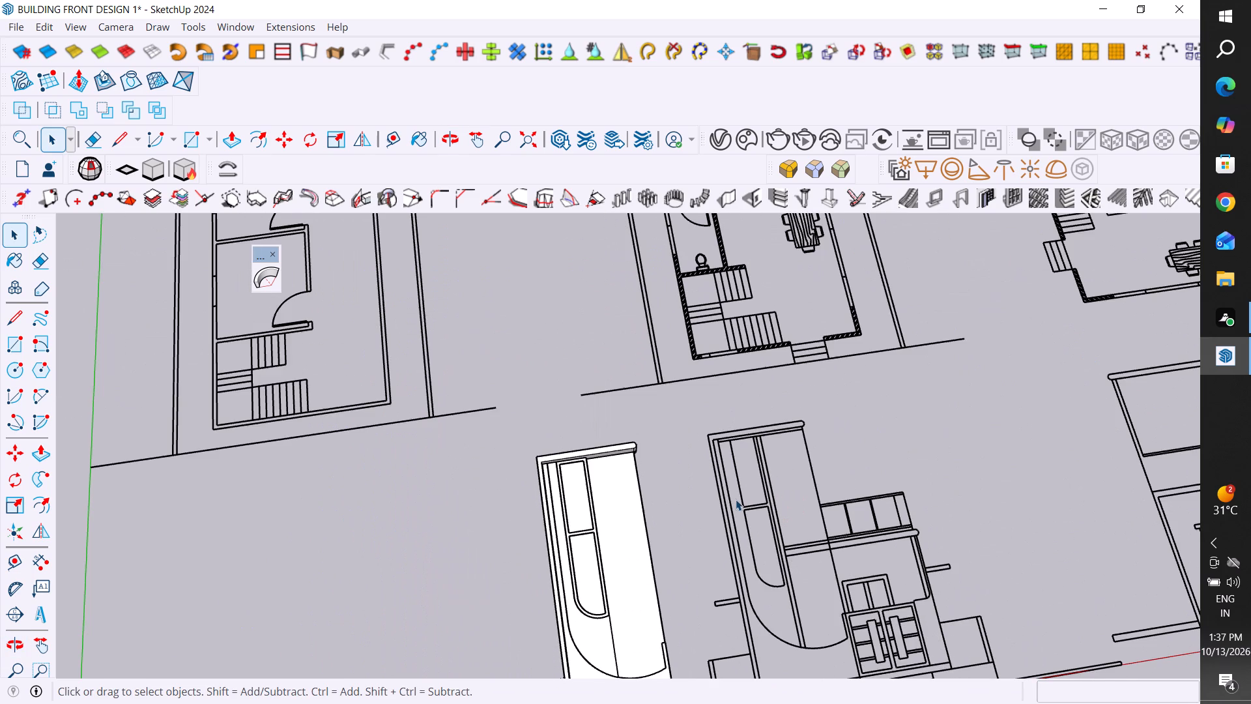
scroll(736, 499, down, 1)
scroll(829, 553, up, 8)
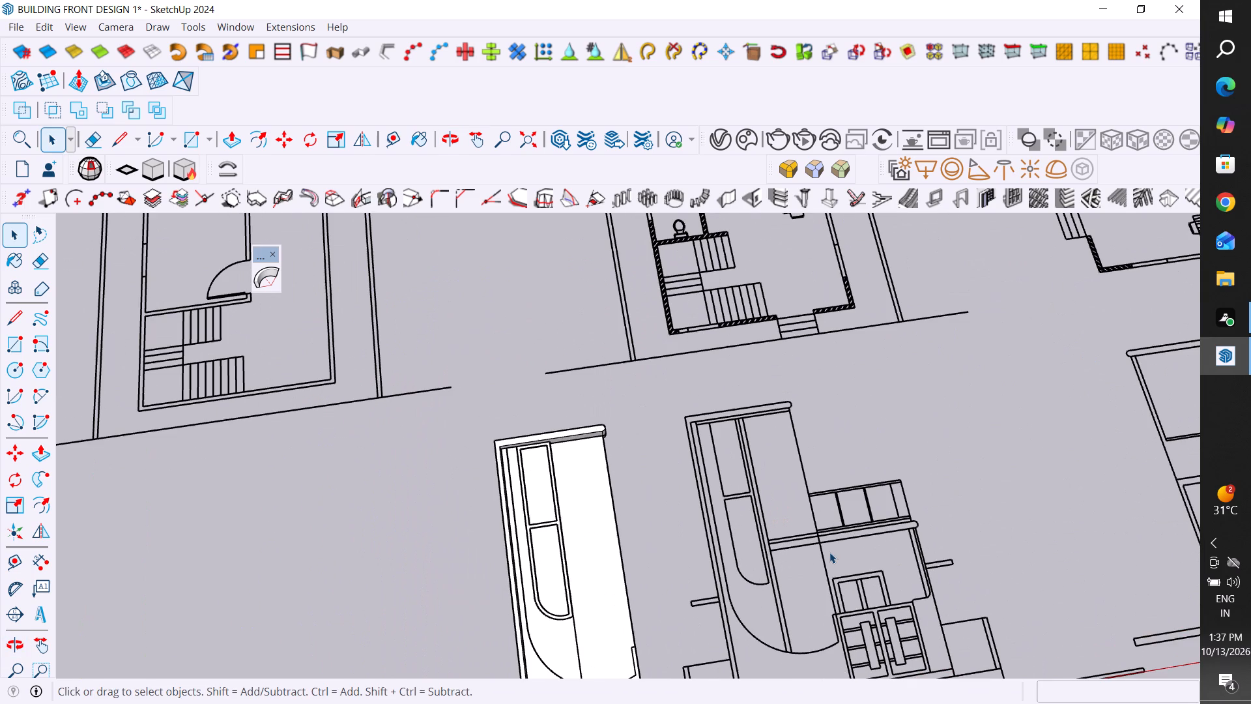
scroll(829, 552, up, 2)
middle_drag(829, 550, 788, 553)
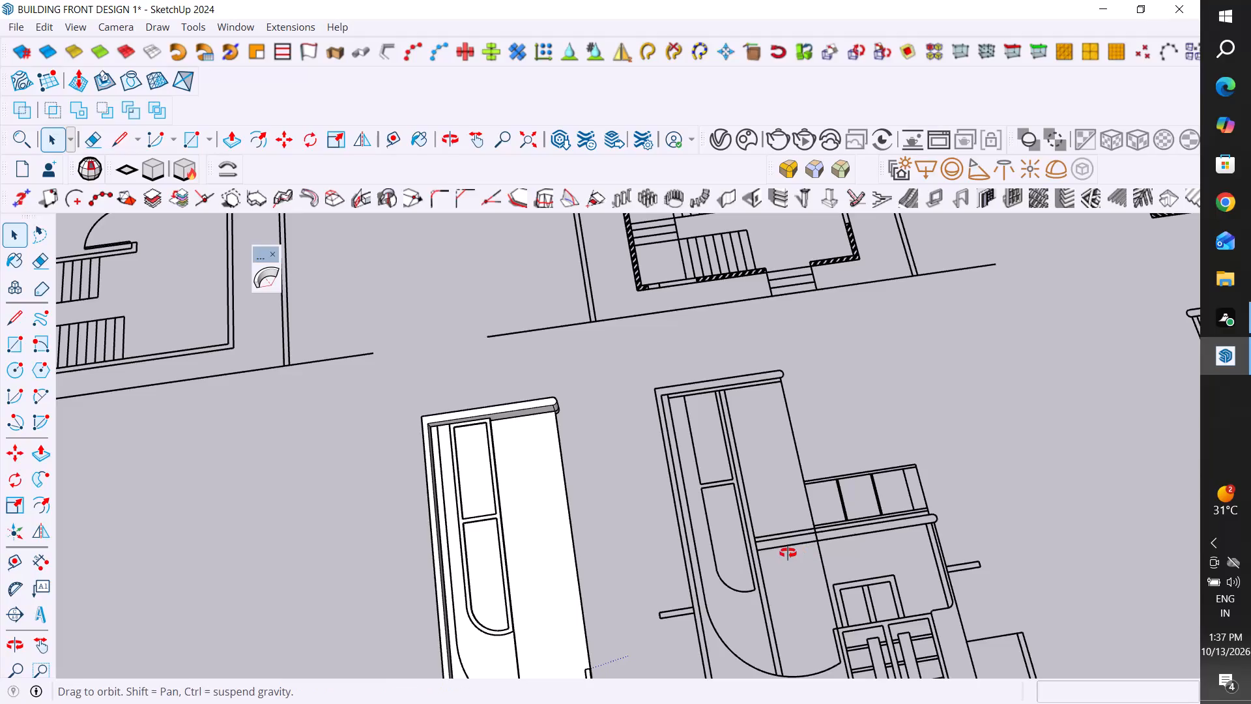
middle_drag(788, 553, 753, 535)
scroll(815, 471, down, 6)
middle_drag(782, 621, 817, 468)
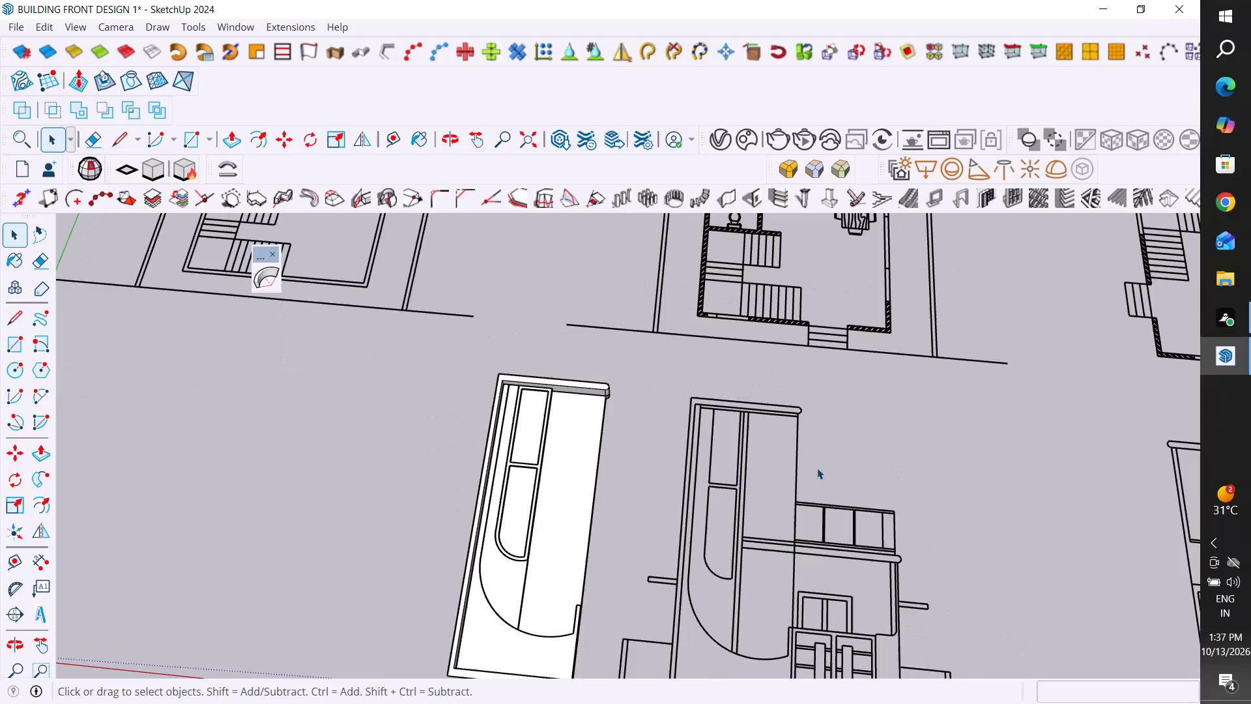
middle_drag(817, 468, 847, 626)
scroll(844, 626, up, 1)
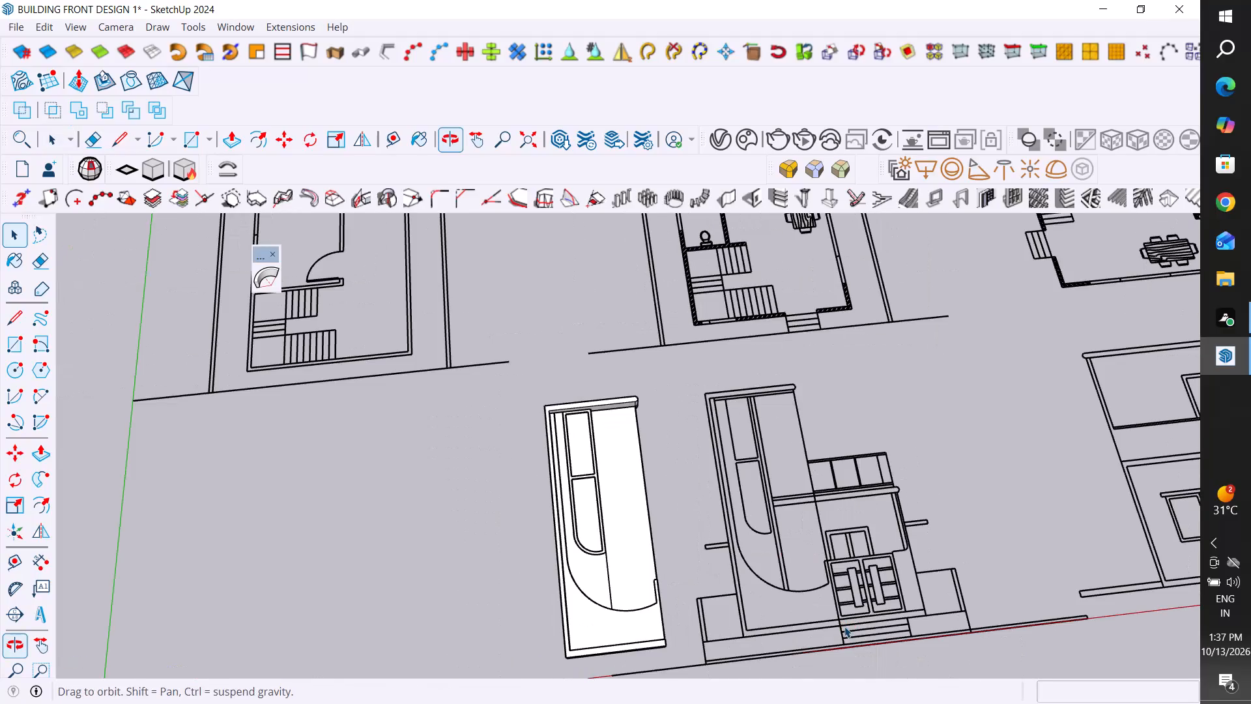
scroll(844, 626, up, 4)
middle_drag(844, 626, 843, 655)
scroll(448, 585, up, 5)
middle_drag(513, 538, 511, 576)
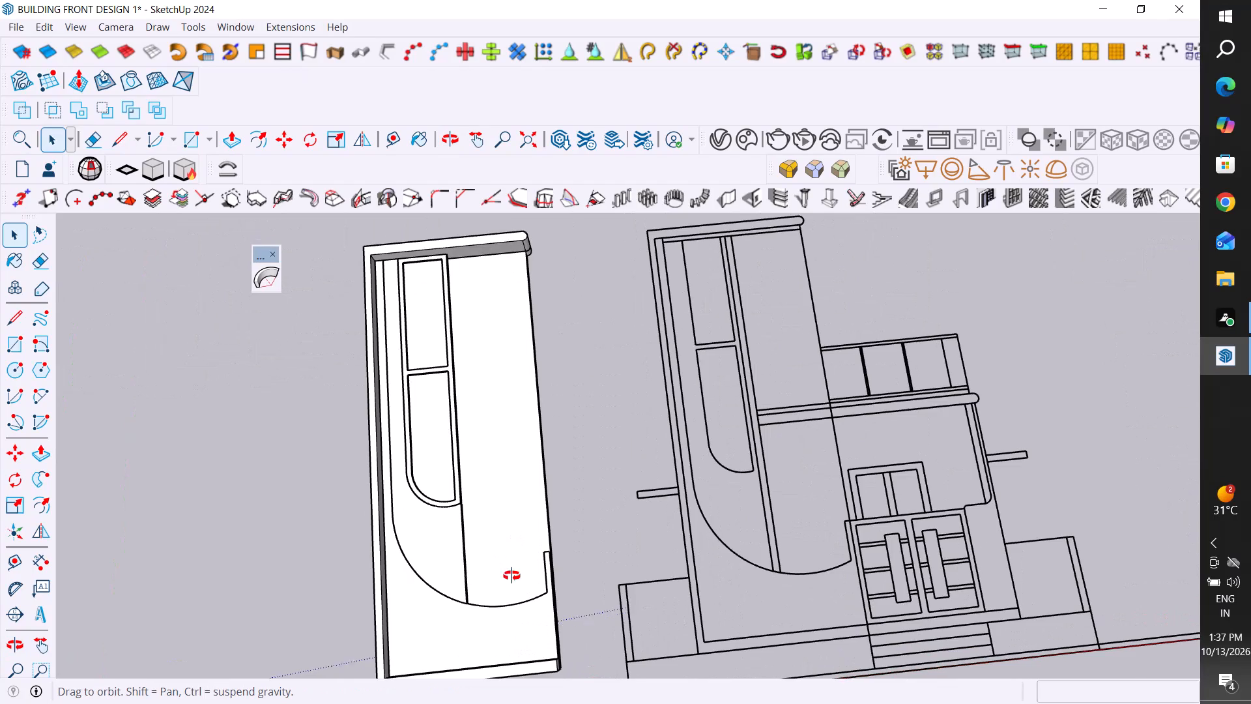
middle_drag(511, 576, 521, 691)
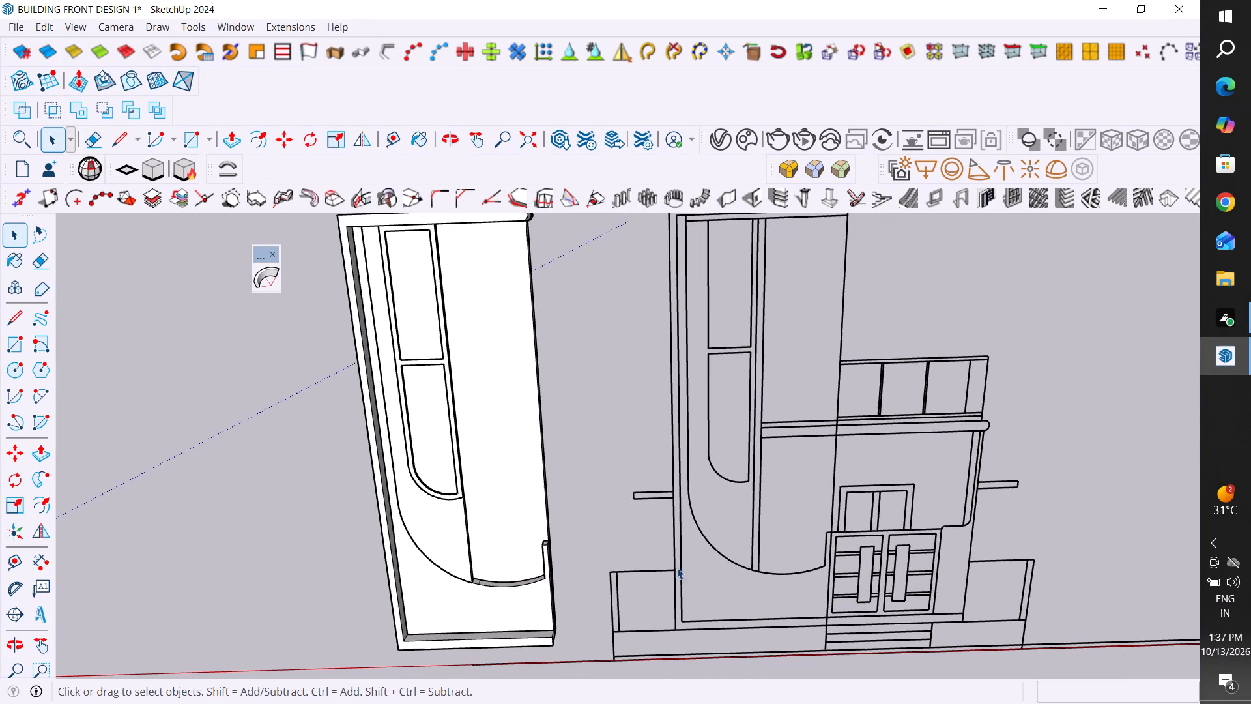
scroll(688, 563, down, 4)
middle_drag(777, 446, 832, 283)
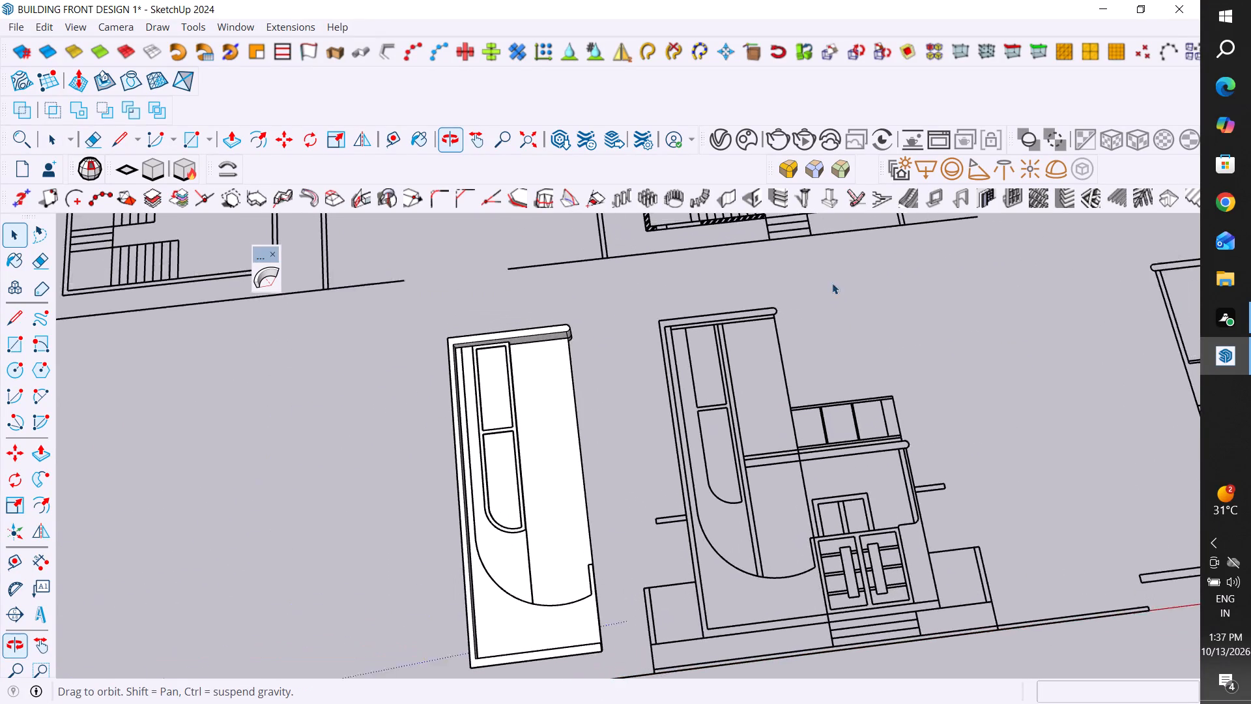
middle_drag(832, 283, 833, 281)
Draw a rectangle about 44" by 6" over the elevation's lower horizontal band, between the window strip and the wall's edge line.
scroll(786, 450, up, 15)
scroll(802, 458, down, 5)
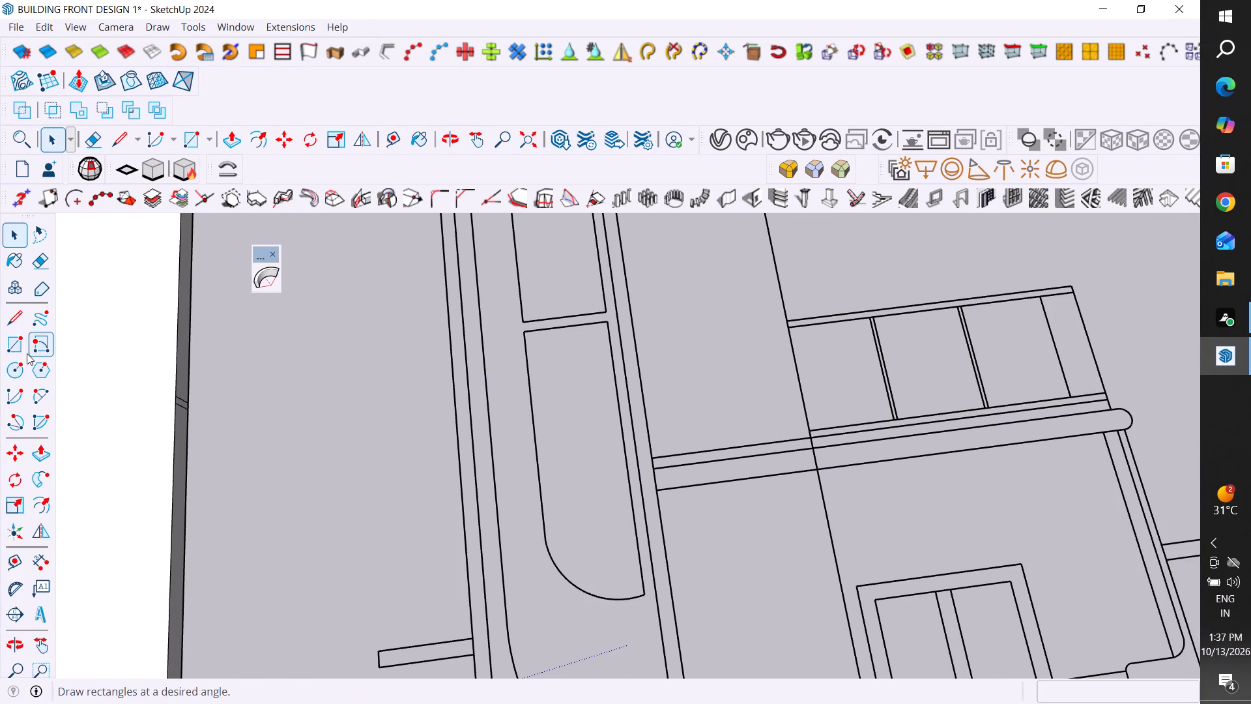
click(21, 349)
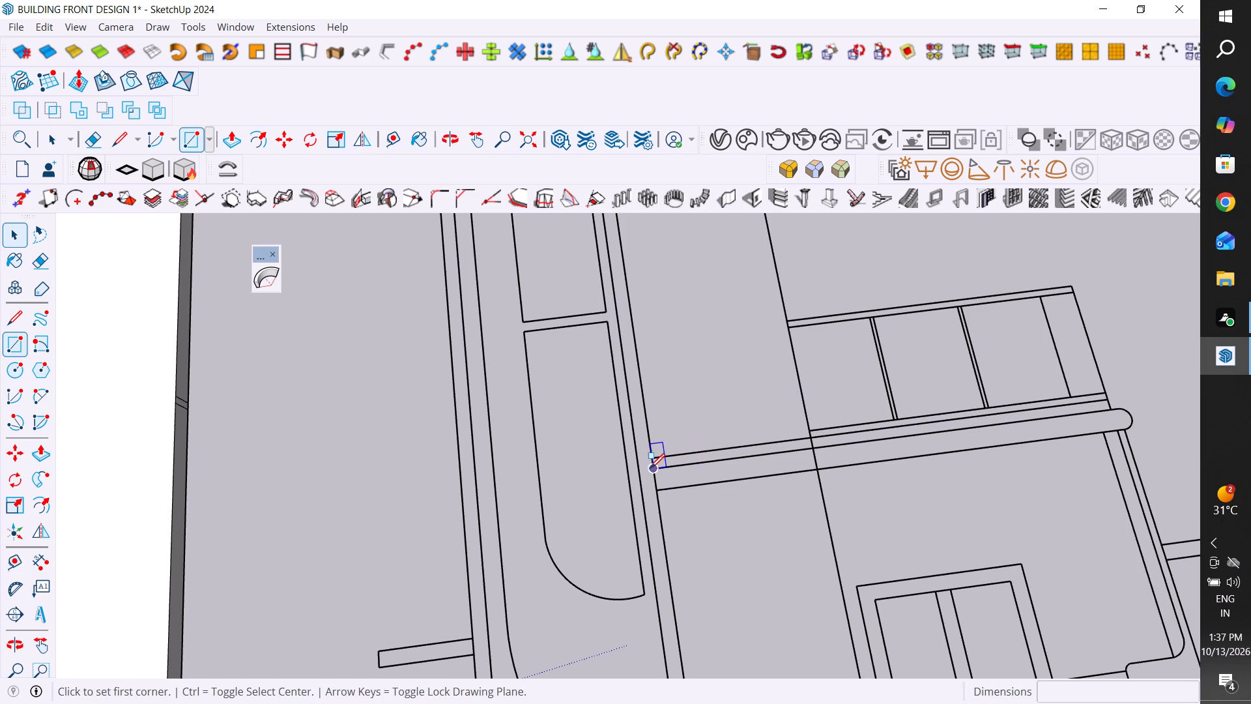
click(652, 466)
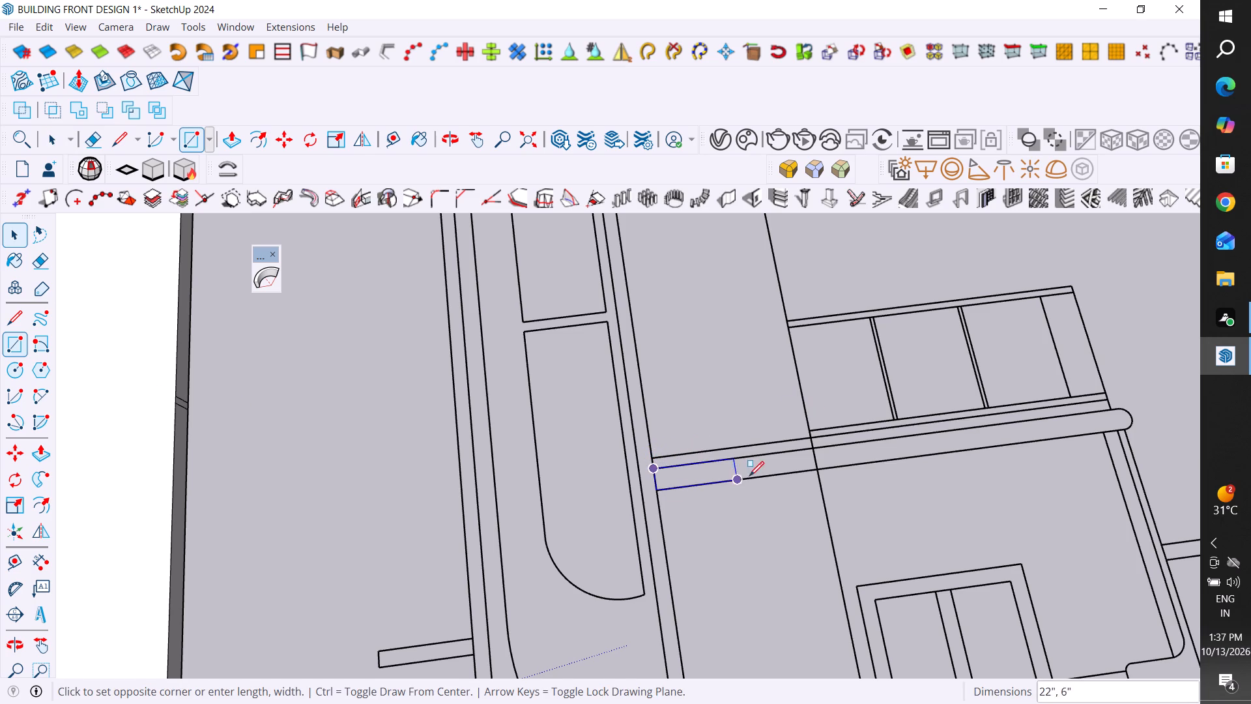
click(819, 466)
click(18, 229)
Extrude the 44" by 6" band face 4" upward from the elevation drawing with Push/Pull.
click(233, 138)
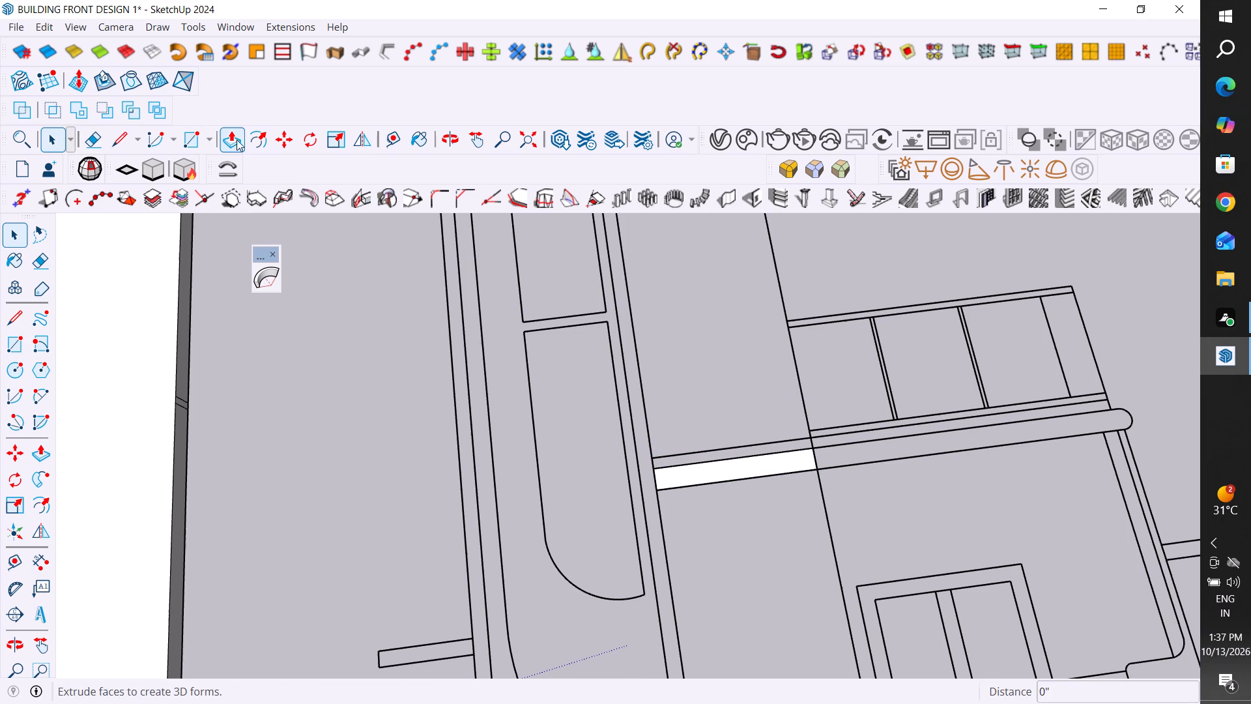
middle_drag(835, 524, 756, 315)
scroll(739, 480, up, 4)
click(753, 491)
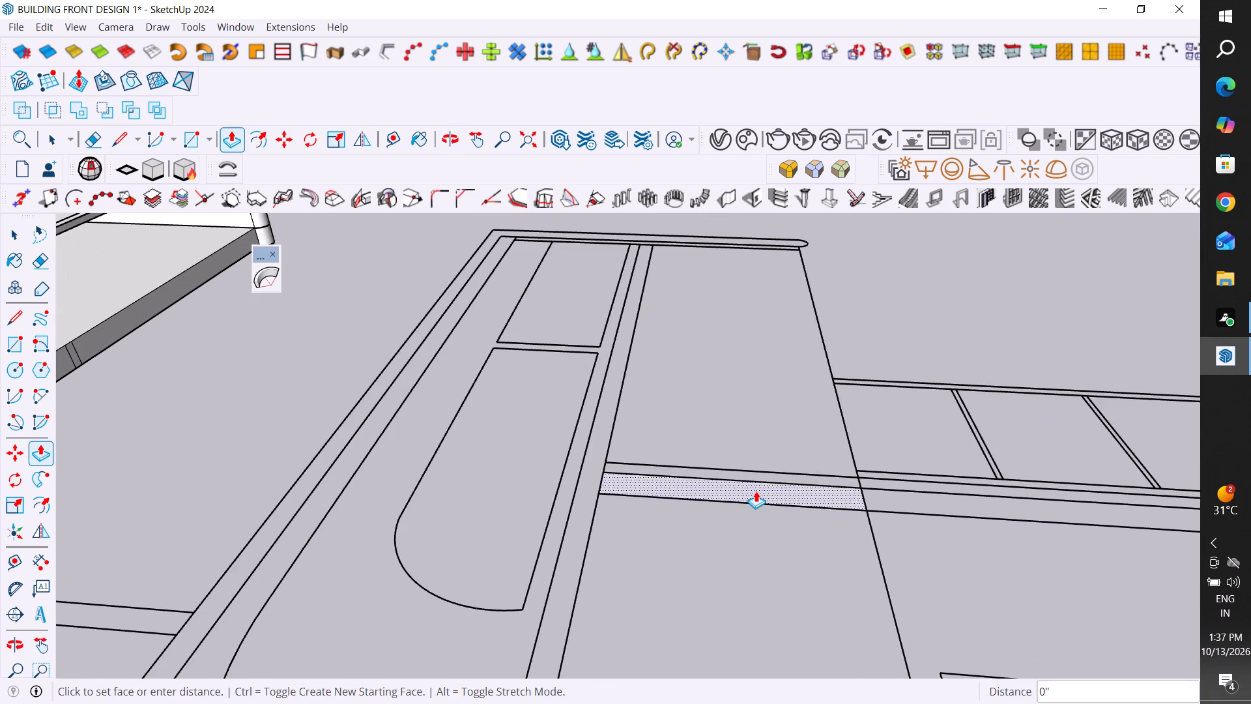
click(762, 471)
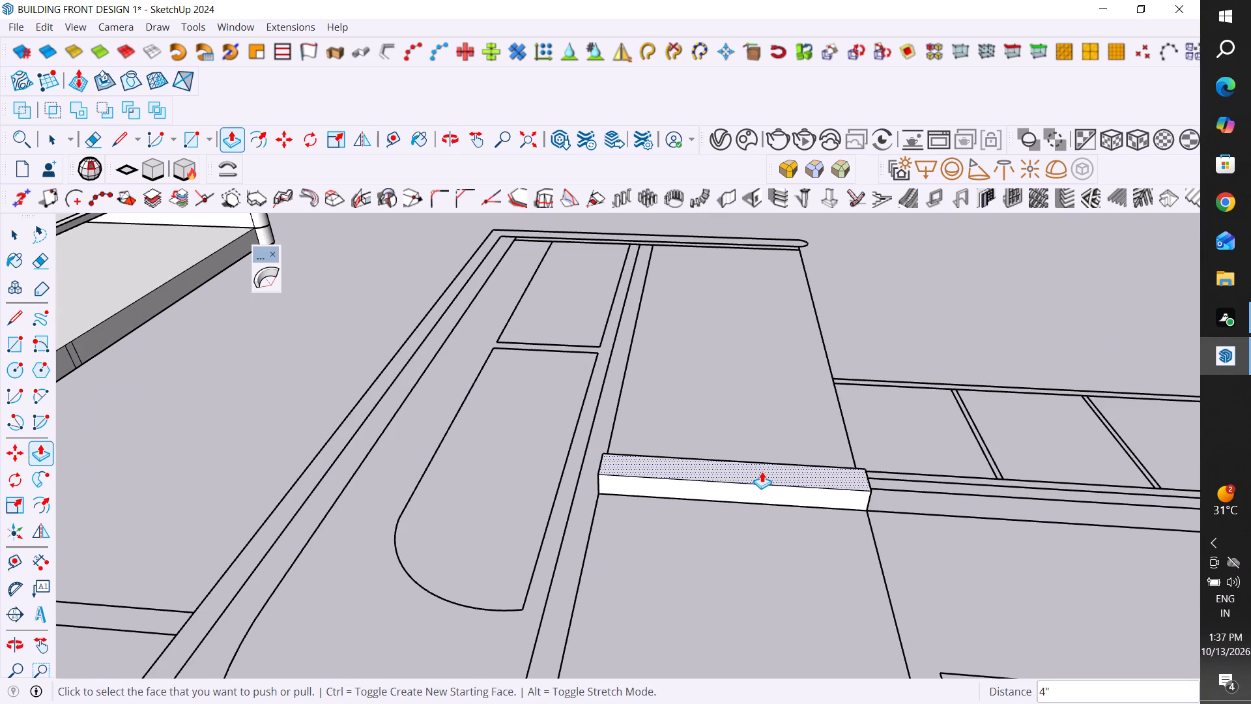
click(10, 236)
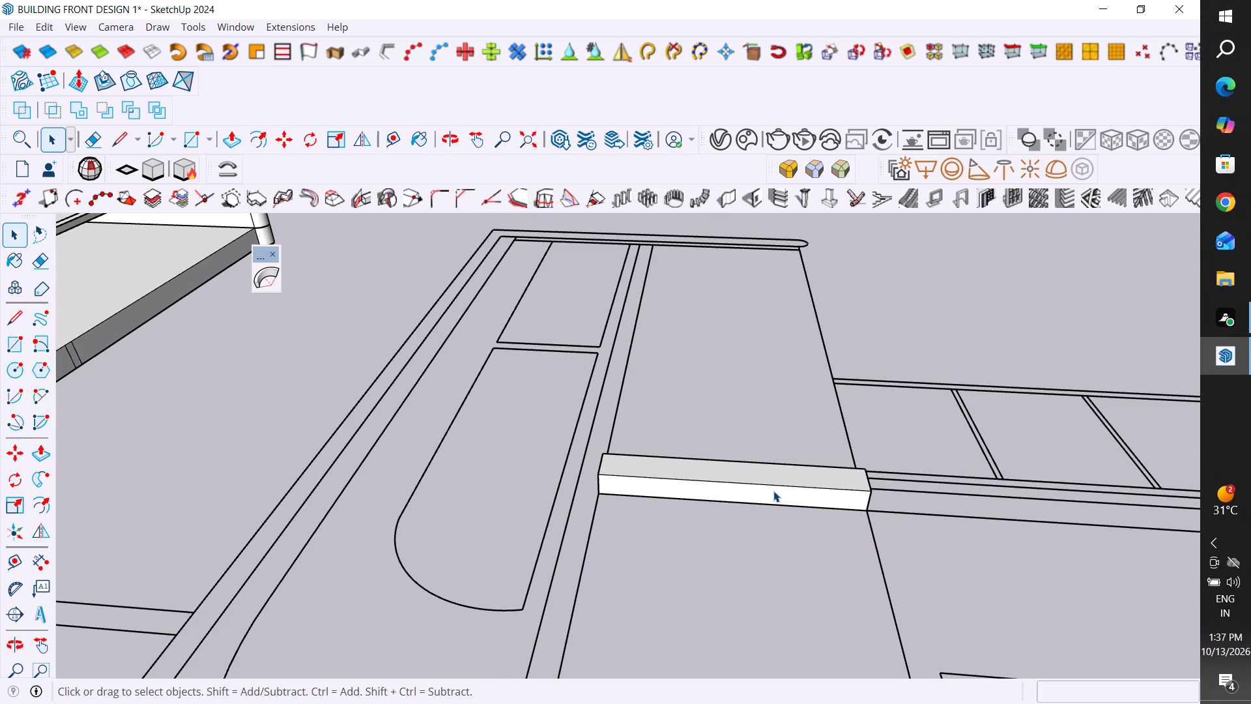
Make the whole extruded 6" band a group and clear the selection.
triple_click(773, 491)
right_click(773, 491)
click(870, 199)
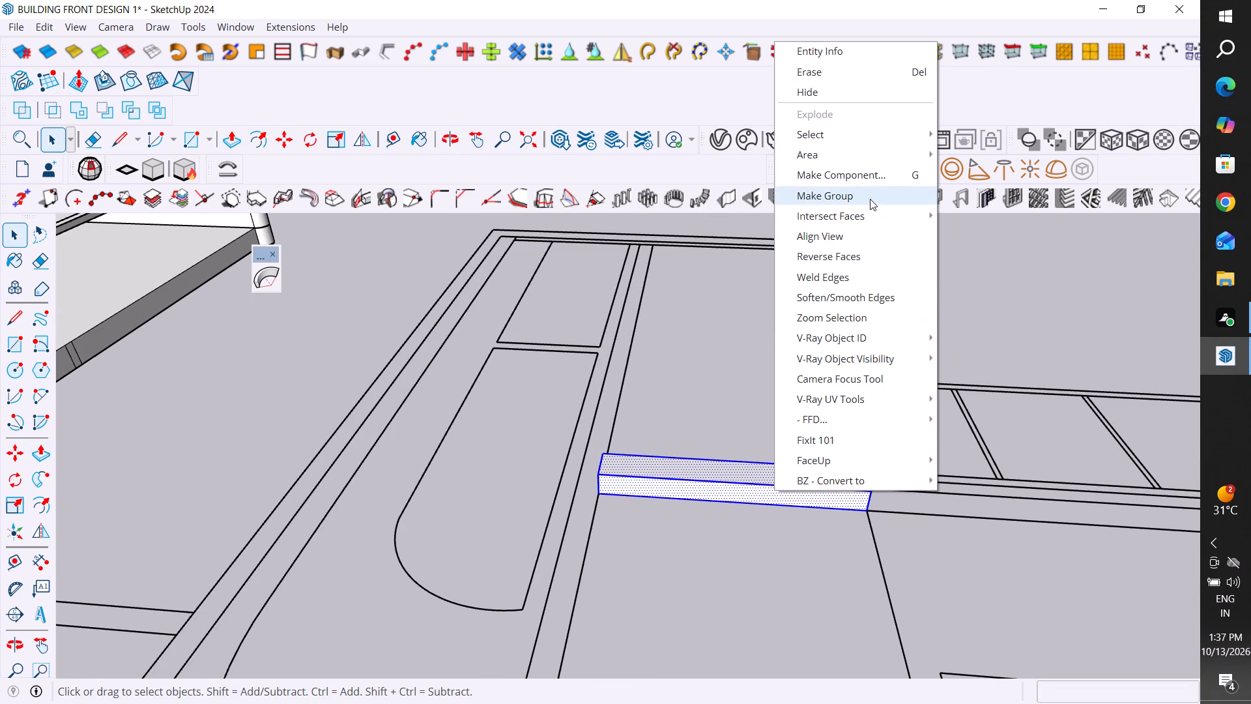
click(754, 528)
Draw a rectangle 3" by about 44" over the narrow strip directly above the grouped band on the elevation.
scroll(792, 545, down, 6)
middle_drag(792, 545, 816, 675)
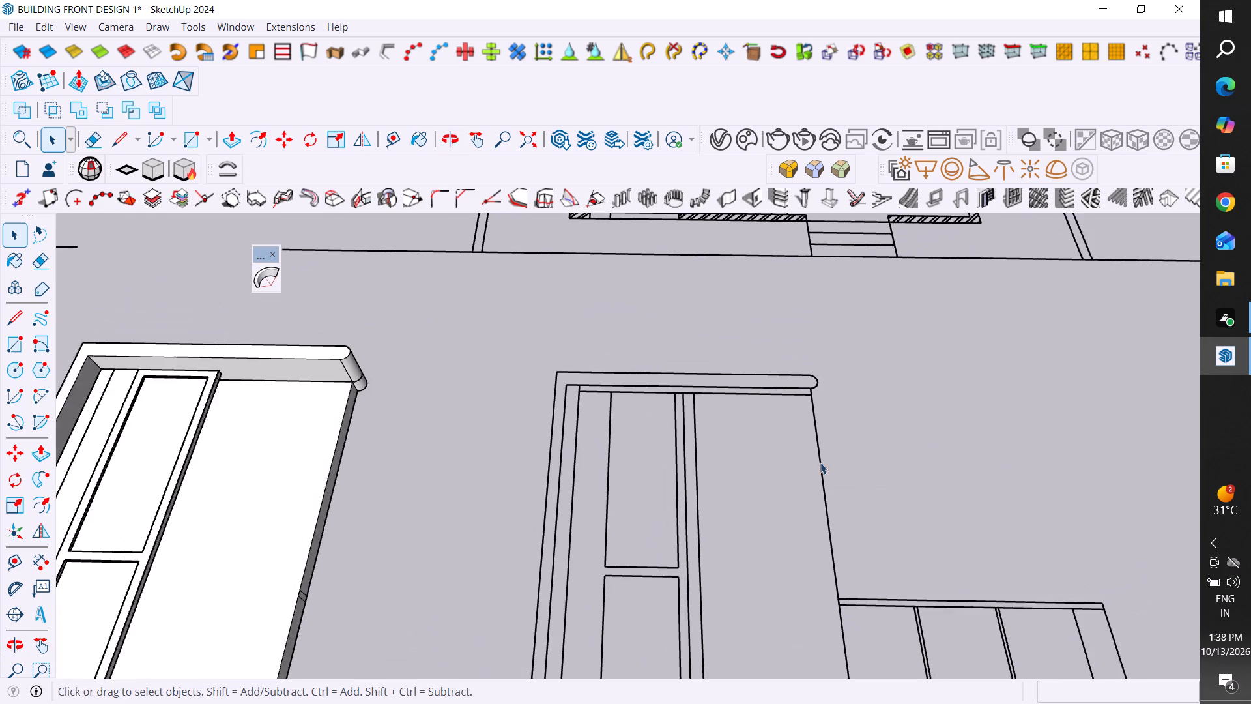
scroll(827, 430, down, 10)
middle_drag(798, 536, 799, 579)
scroll(807, 598, up, 6)
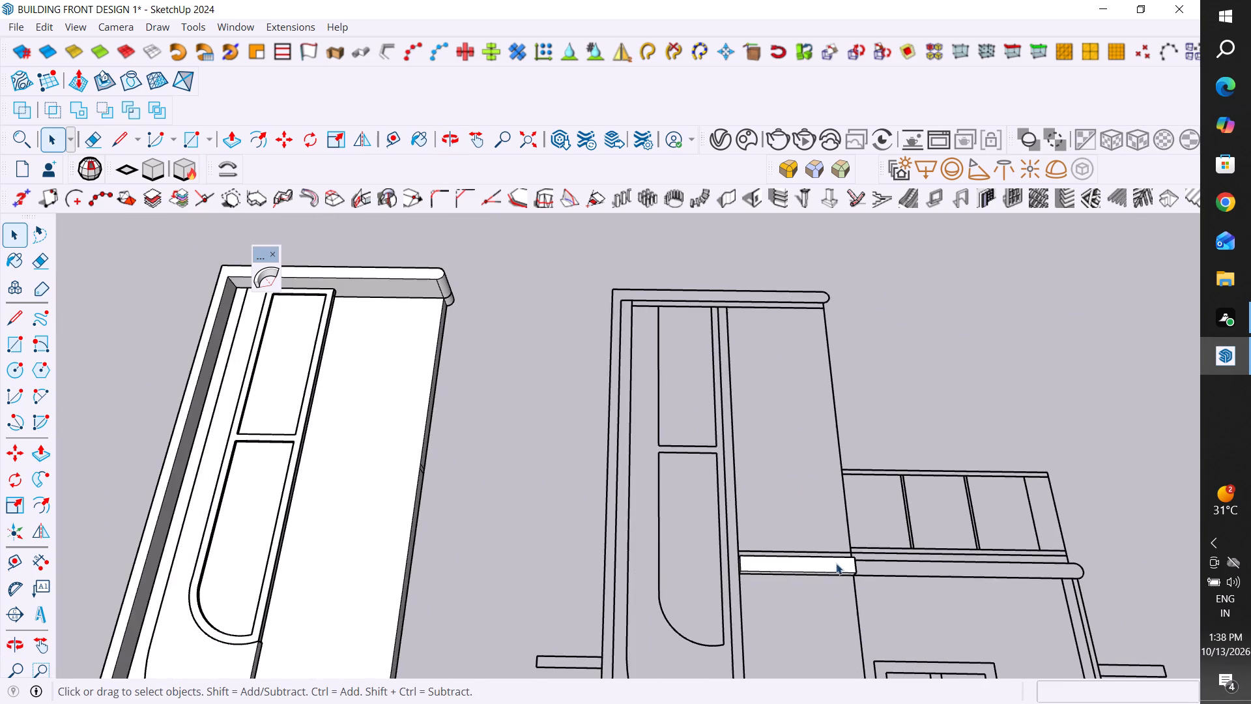
middle_drag(836, 563, 846, 626)
scroll(857, 578, up, 5)
middle_drag(860, 568, 870, 636)
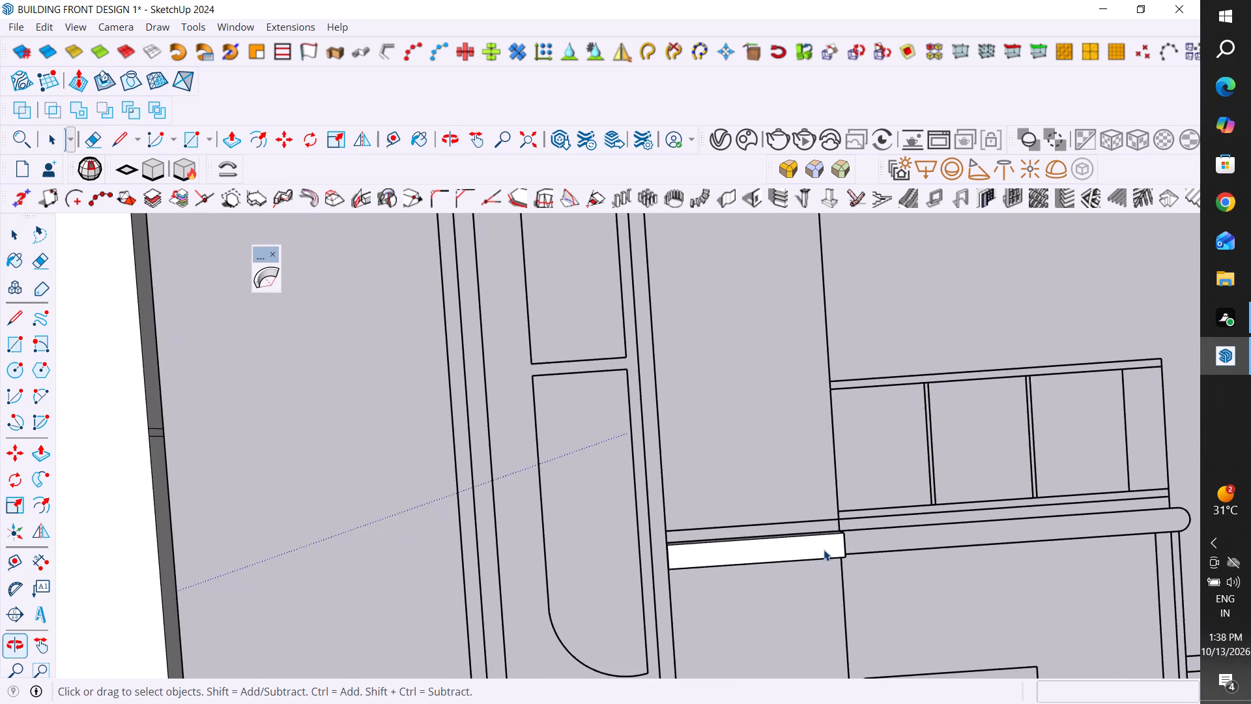
scroll(821, 548, up, 9)
middle_drag(837, 508, 839, 536)
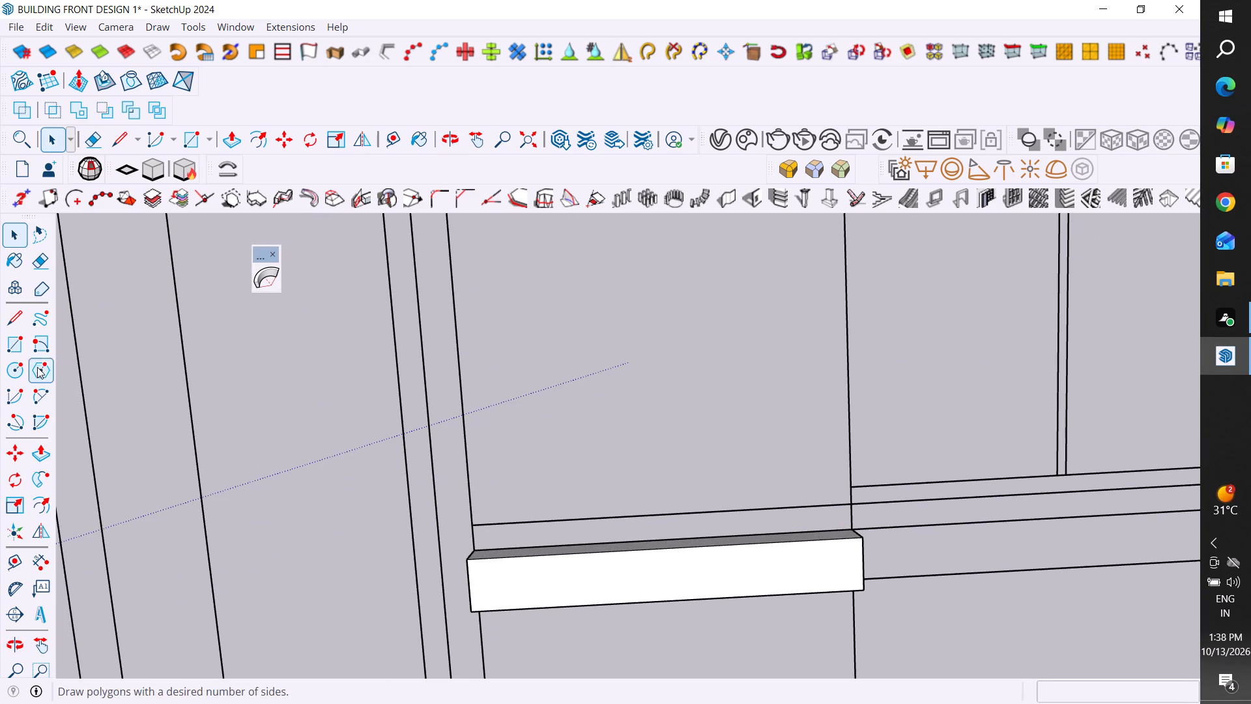
click(16, 338)
scroll(545, 596, up, 4)
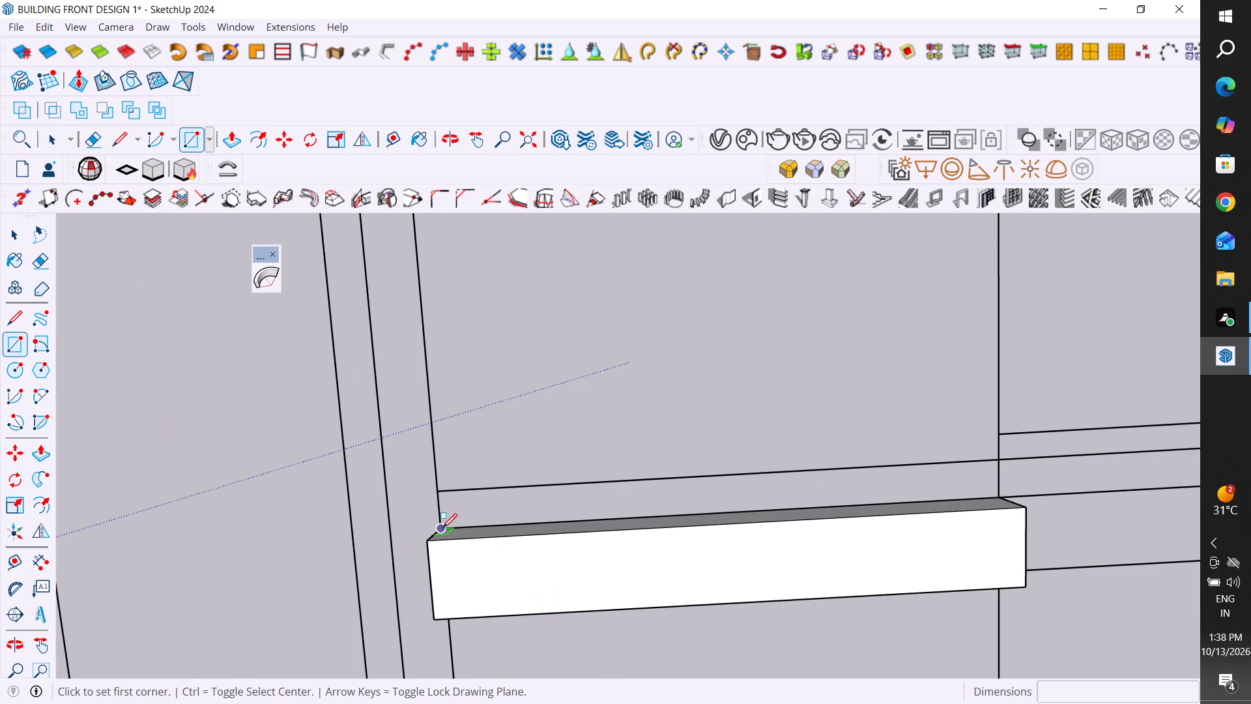
click(442, 528)
click(1000, 463)
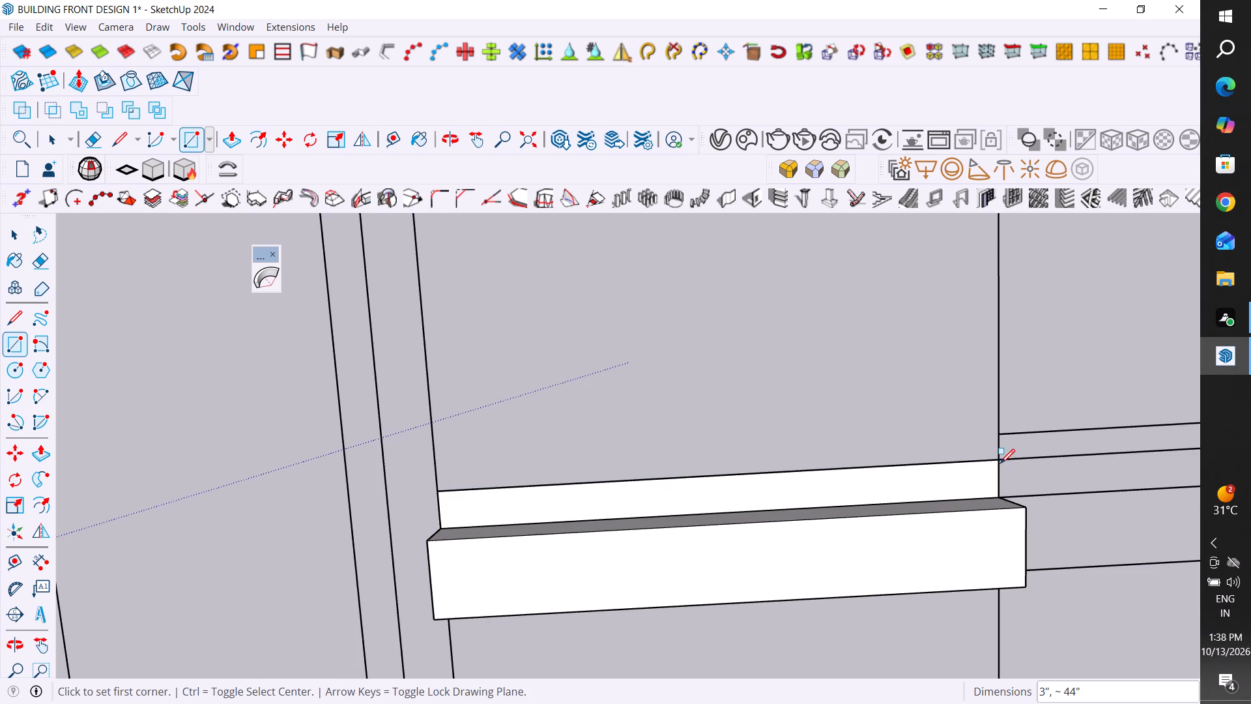
click(10, 229)
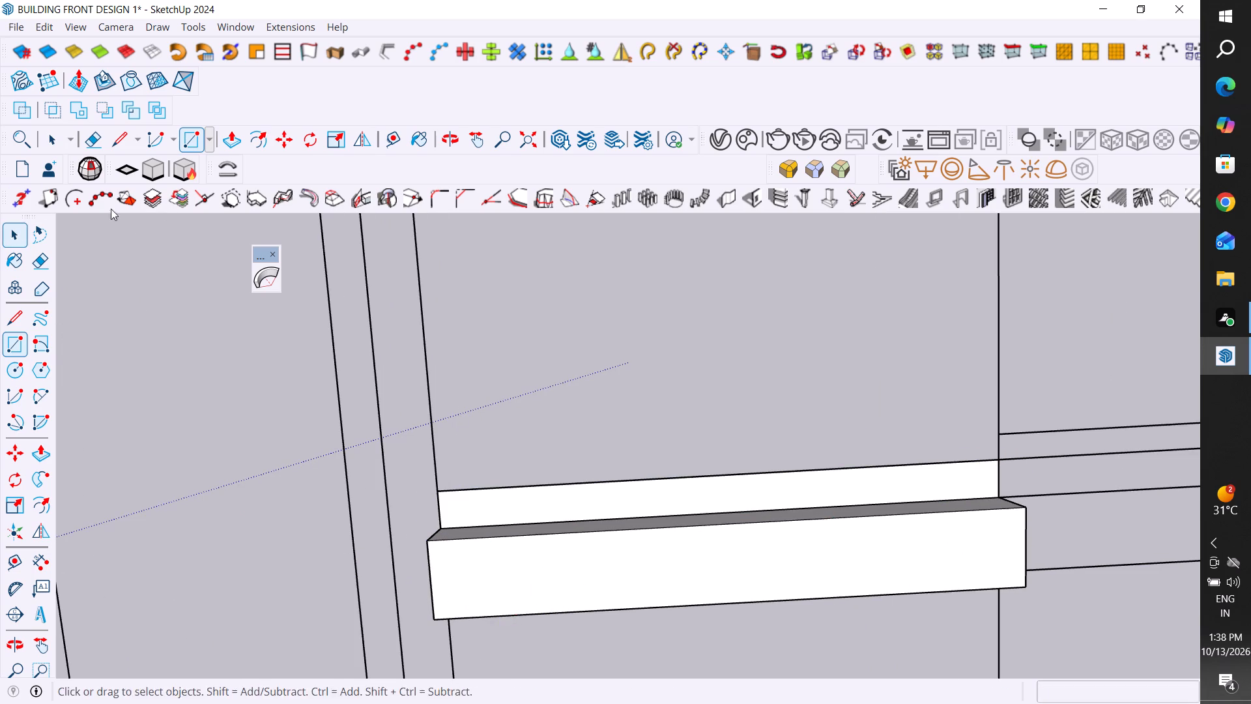
Extrude the 3" strip by the same 4" as the band below, making their front faces flush.
click(238, 147)
double_click(653, 496)
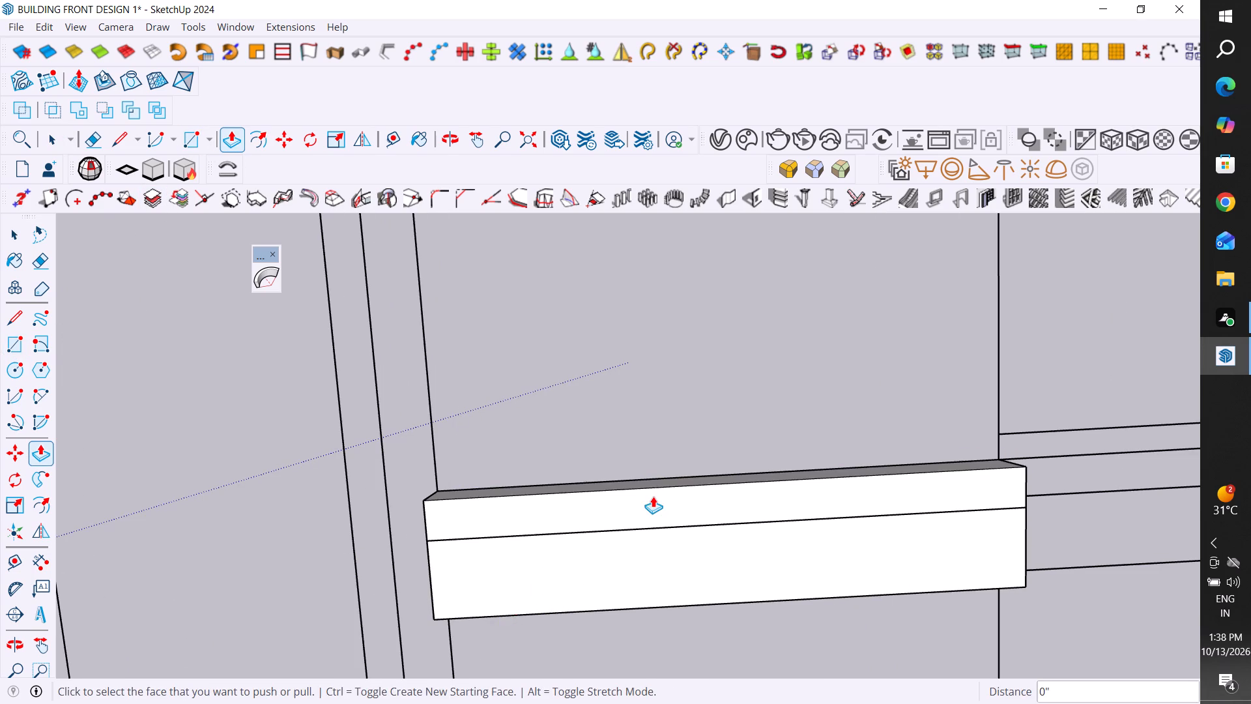
click(10, 229)
click(197, 388)
Make the whole extruded 3" strip a separate group and clear the selection.
scroll(513, 583, down, 3)
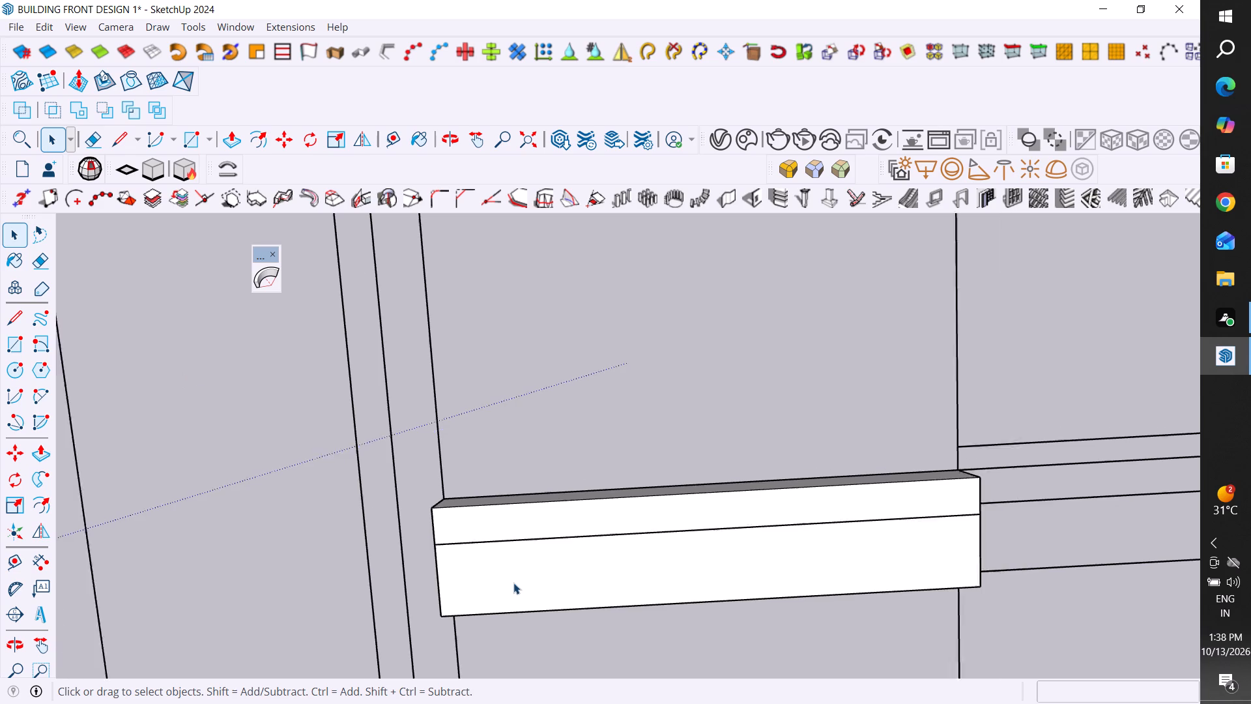
scroll(513, 583, down, 8)
click(576, 556)
triple_click(579, 549)
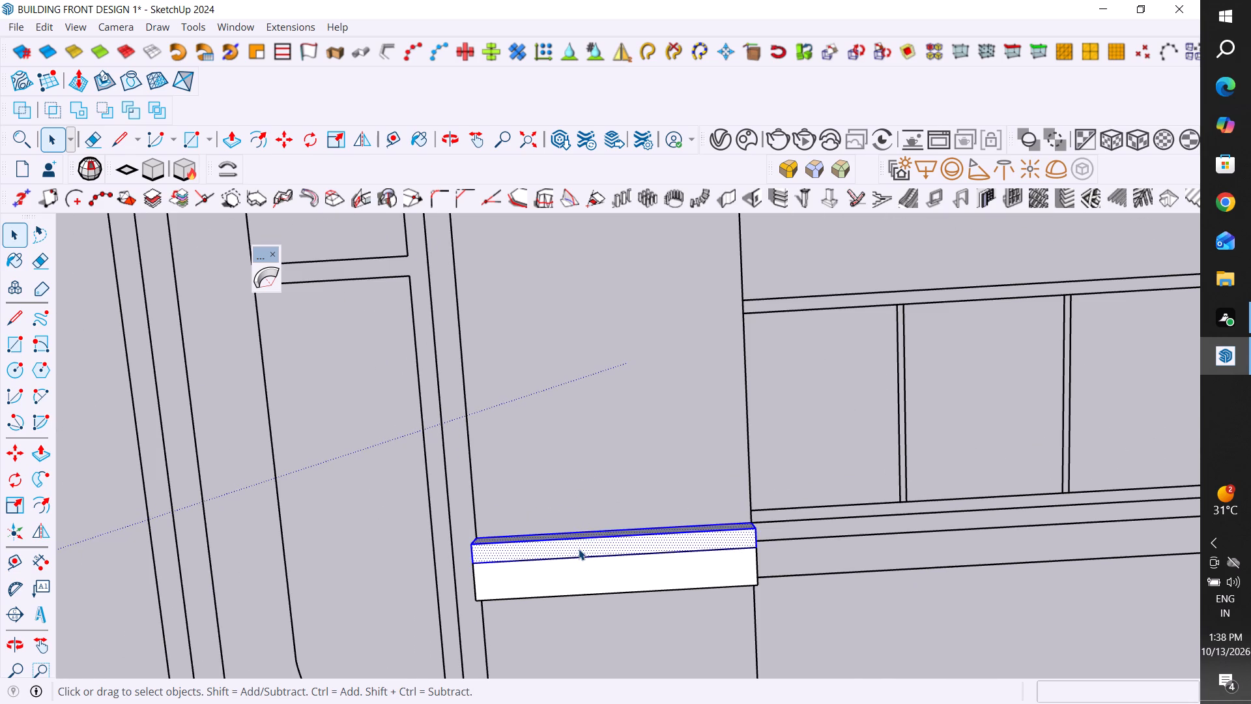
right_click(579, 549)
click(652, 253)
click(648, 484)
Check the lower band's group and examine both stacked bands in relation to the elevation drawing and the wall body.
scroll(665, 503, down, 6)
click(648, 542)
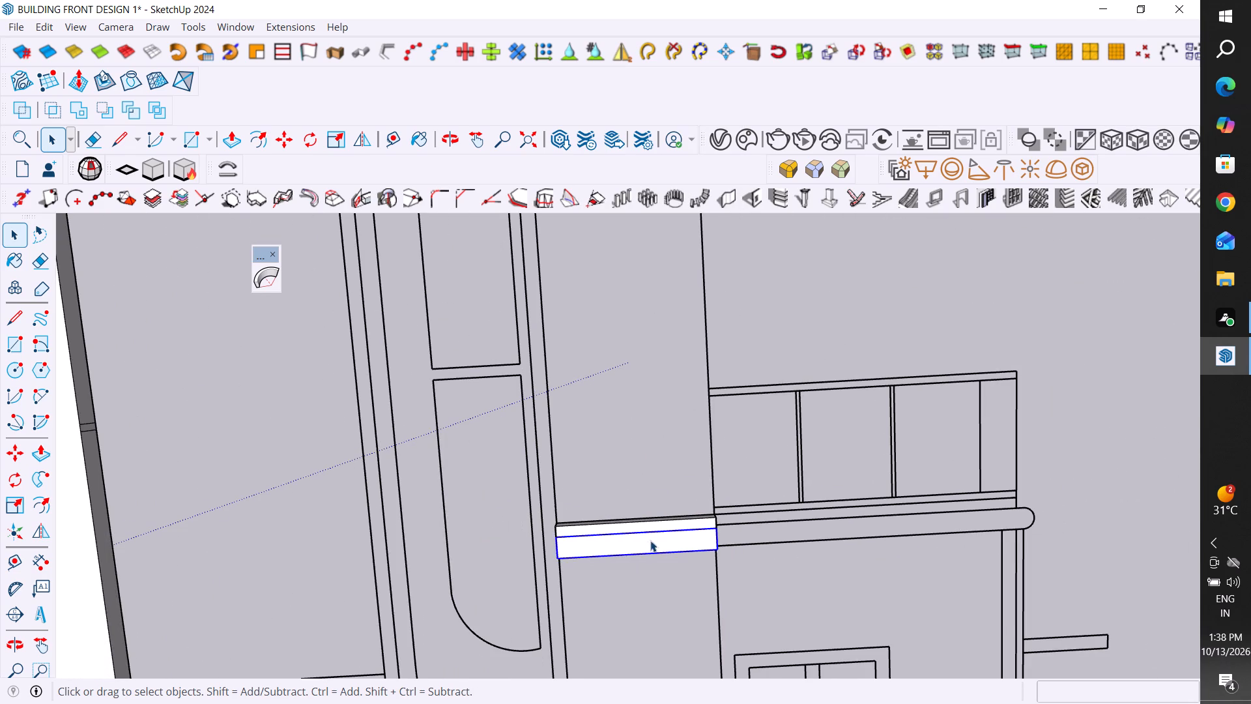
scroll(762, 478, down, 7)
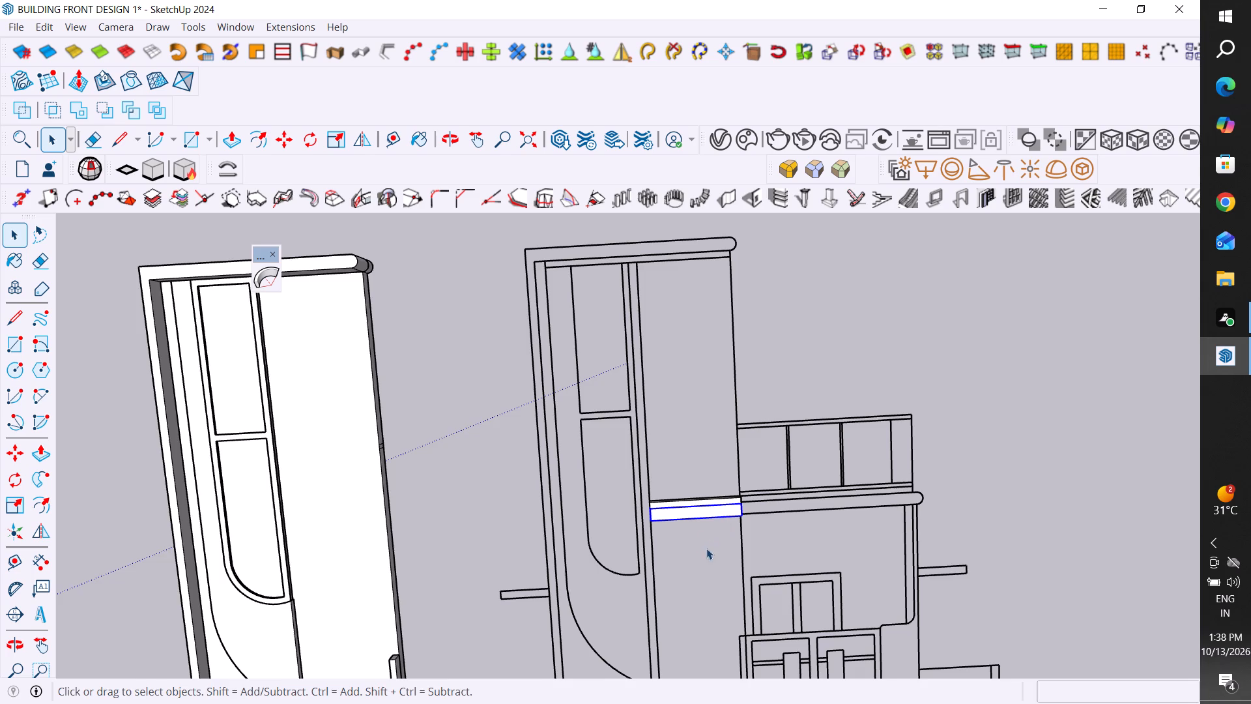
middle_drag(706, 548, 723, 472)
scroll(753, 440, down, 5)
middle_drag(755, 486, 745, 484)
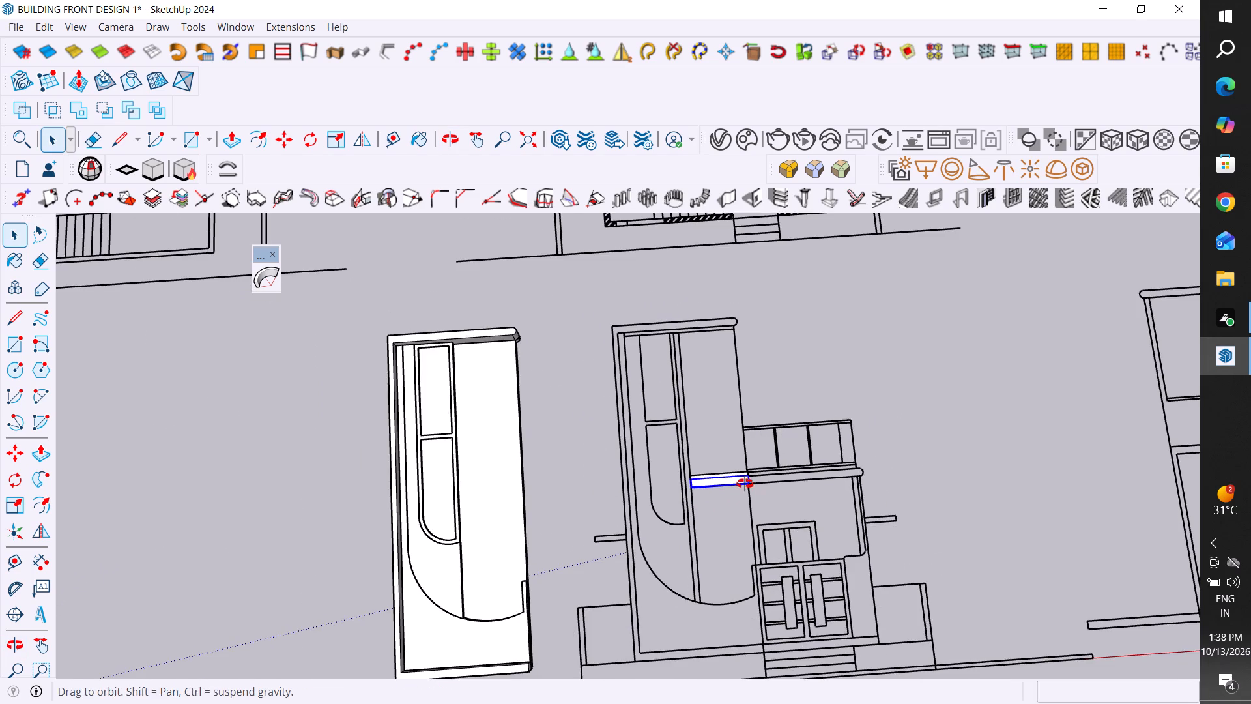
middle_drag(745, 484, 732, 417)
click(749, 505)
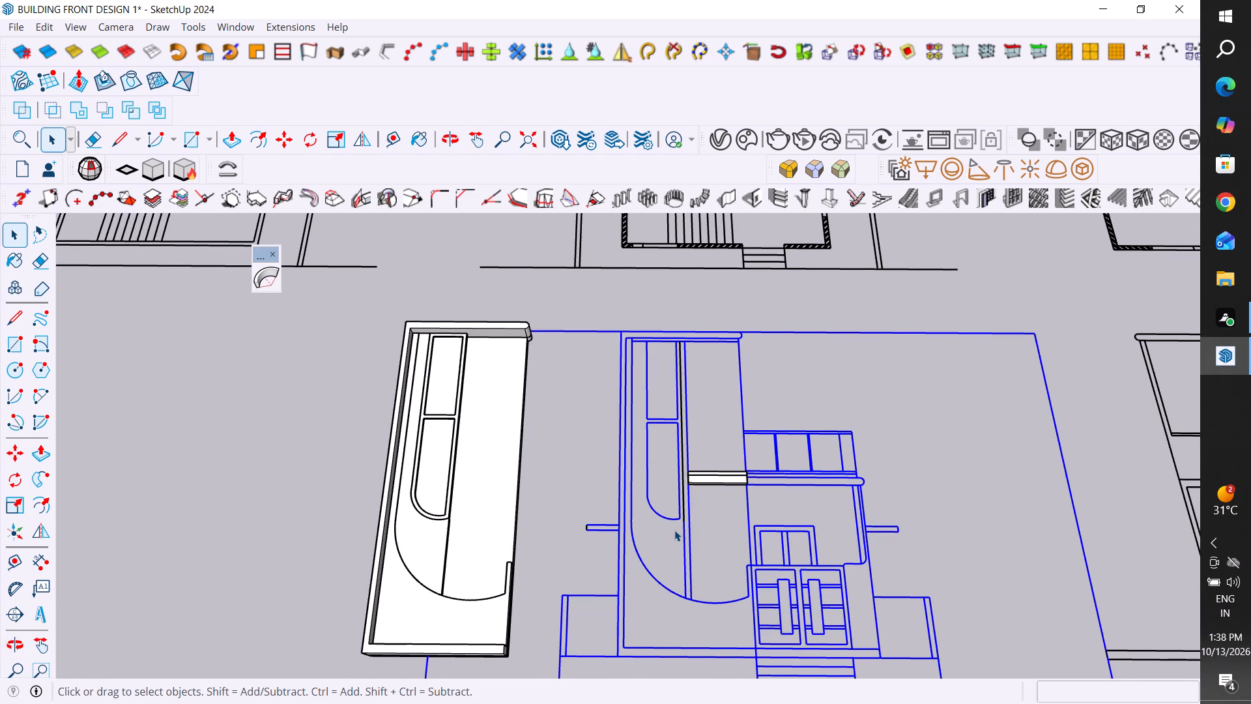
Select the entire wall body with the window frame beside the elevation drawing and make it a group.
click(535, 536)
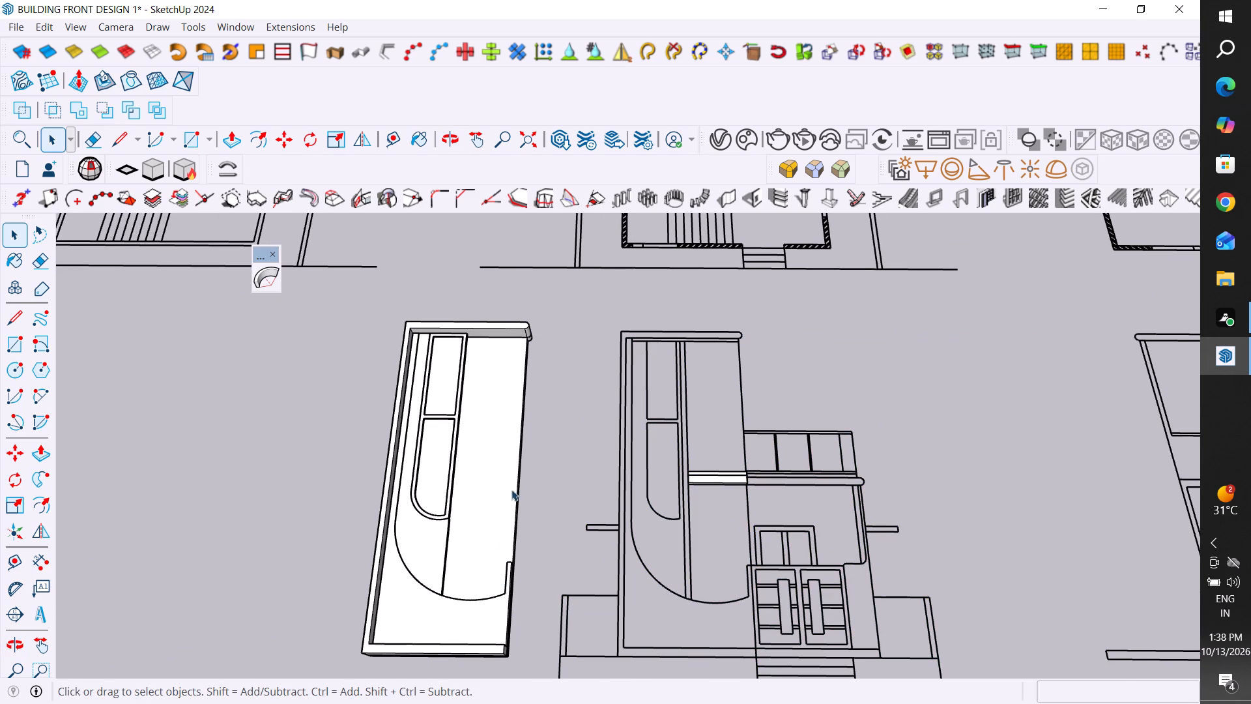
scroll(570, 364, down, 5)
middle_drag(557, 413, 605, 373)
drag(539, 332, 508, 544)
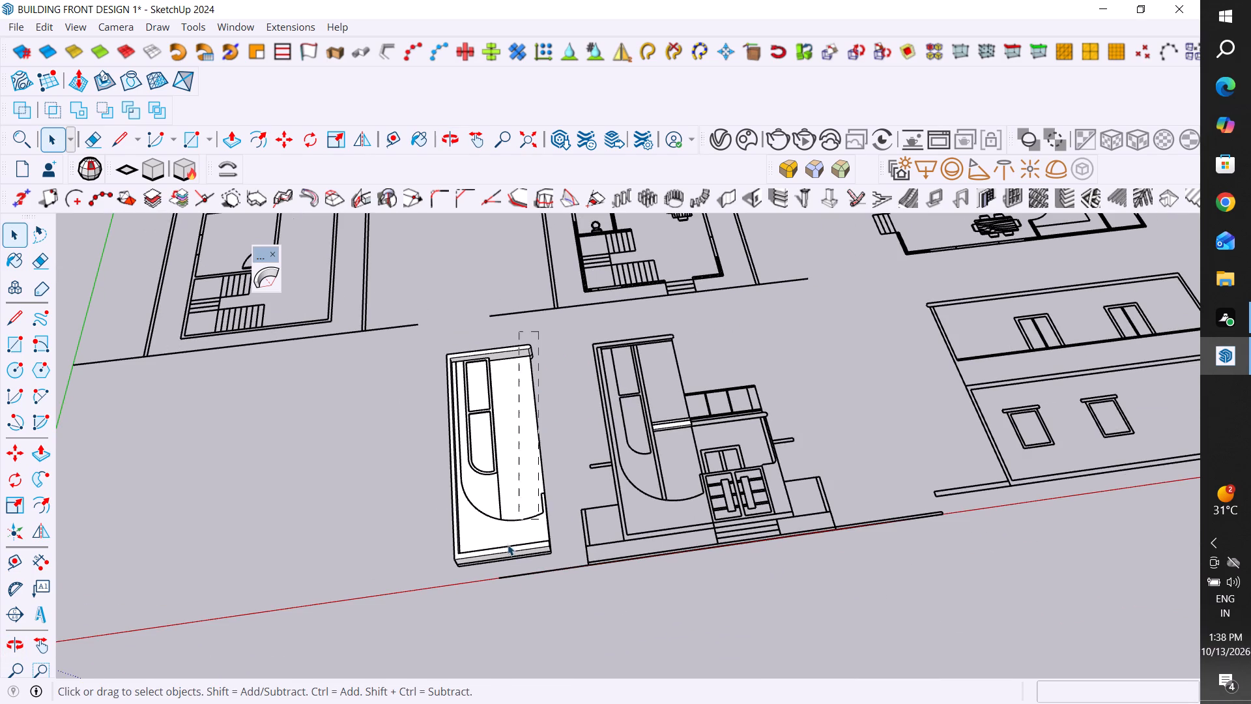
drag(508, 544, 496, 555)
click(560, 424)
drag(551, 325, 422, 466)
middle_drag(542, 545, 491, 518)
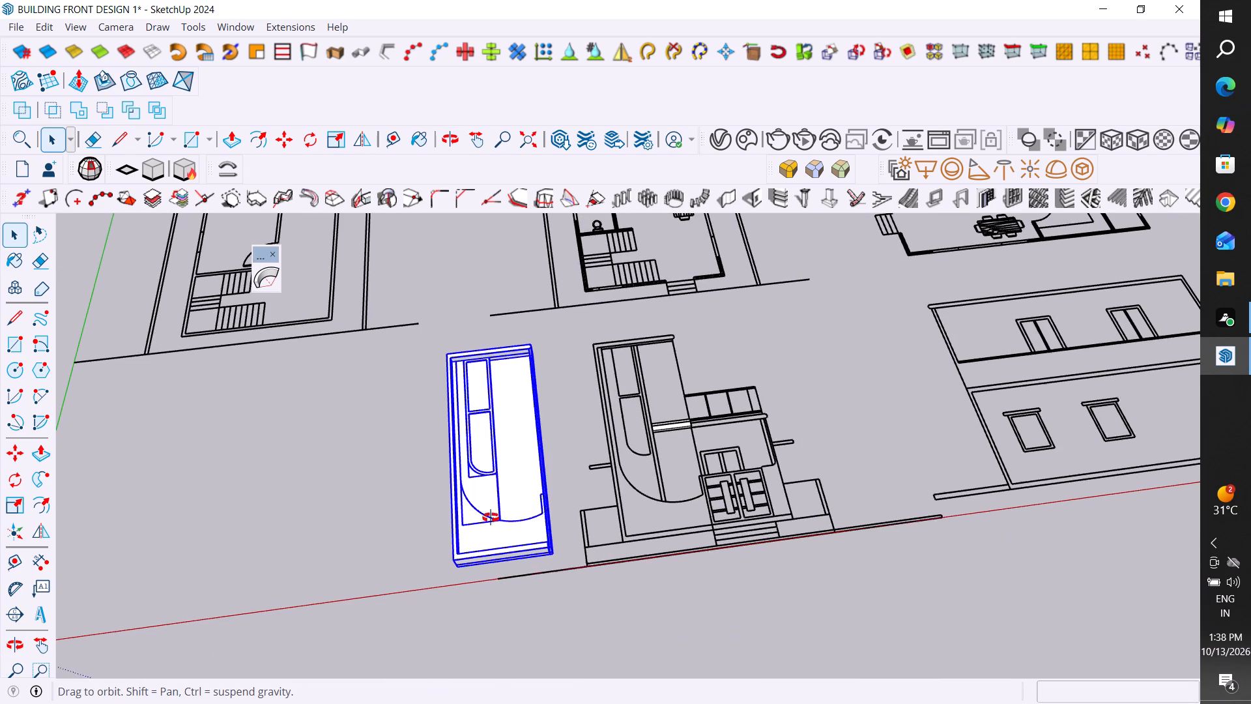
middle_drag(491, 518, 550, 417)
right_click(526, 469)
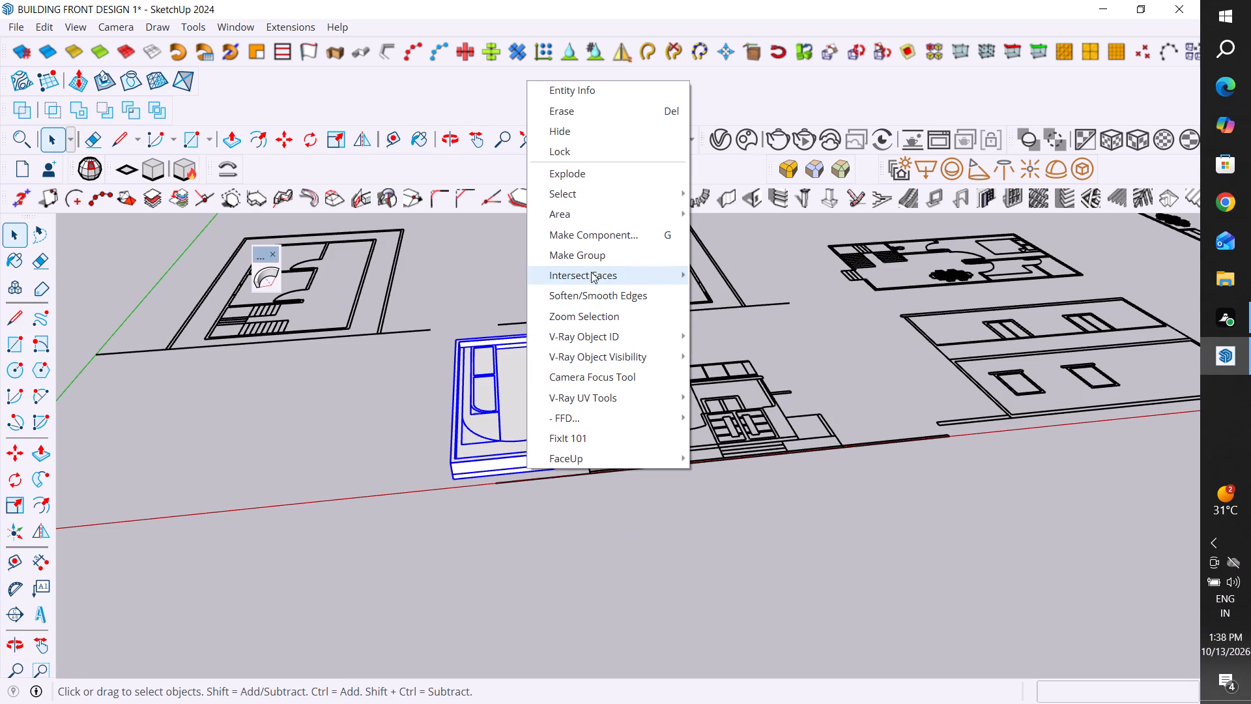
click(588, 256)
click(597, 532)
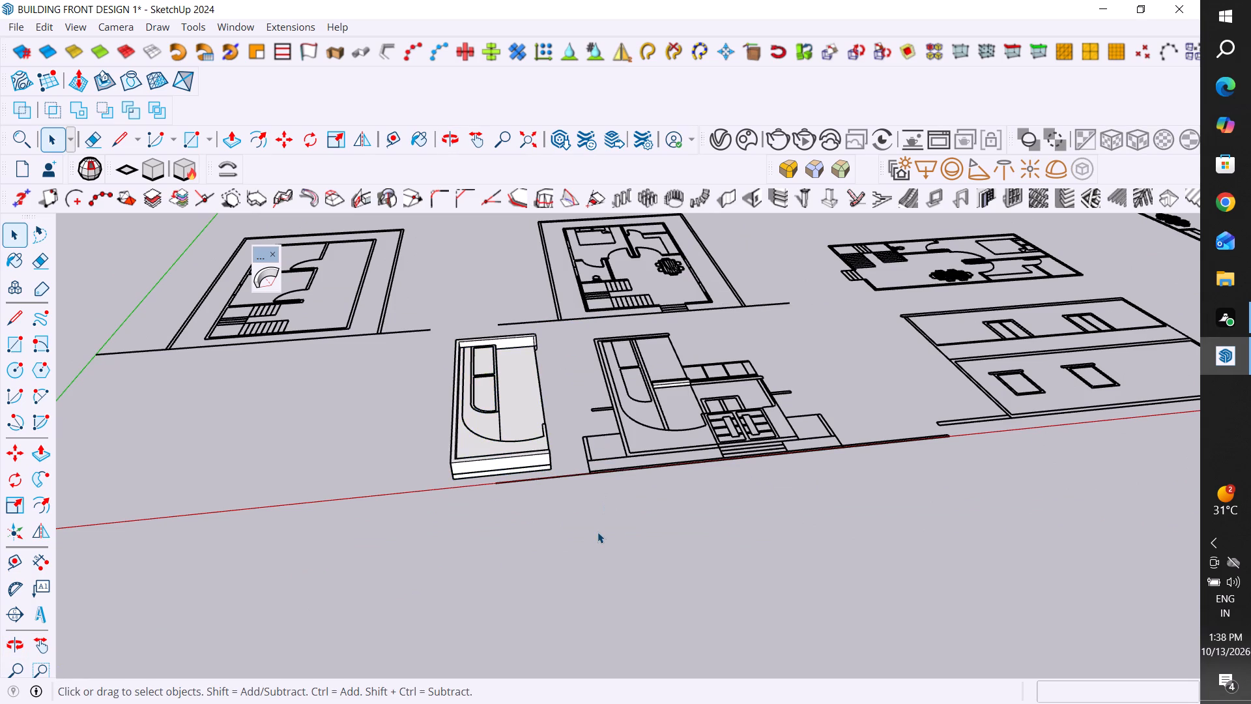
Move the wall body group by its bottom front corner about 171" sideways onto the elevation drawing, then clear the selection.
scroll(547, 494, up, 10)
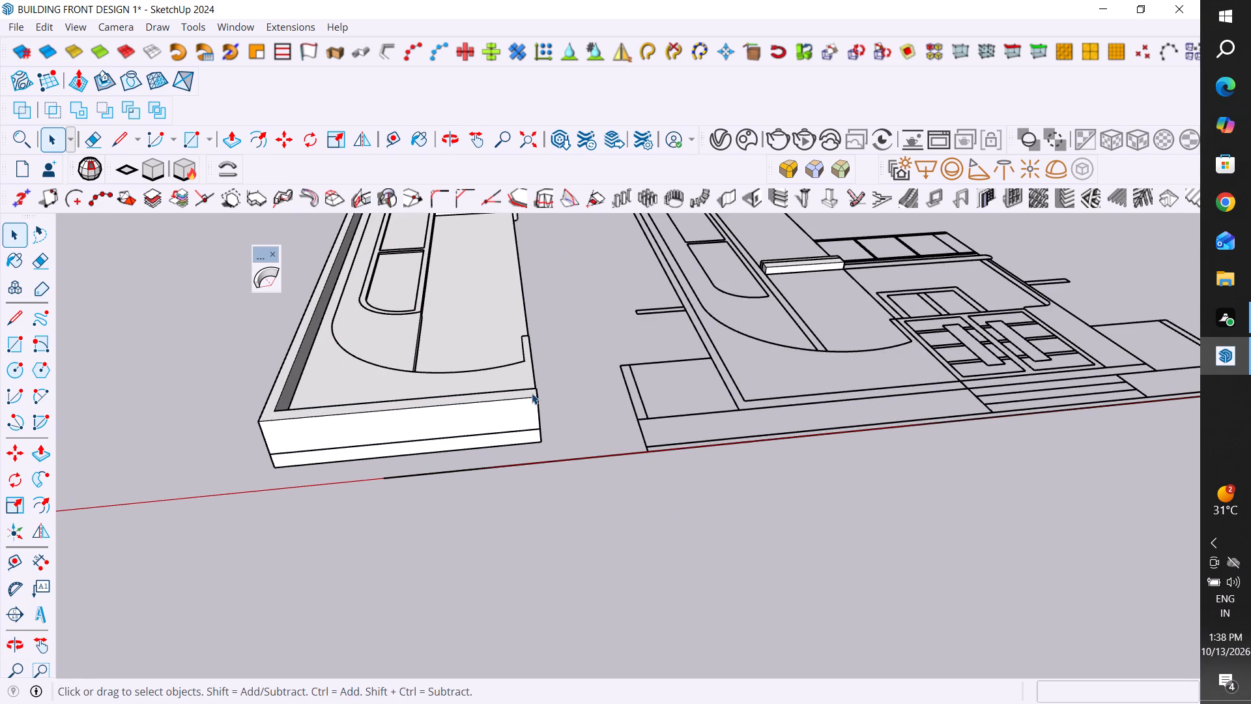
click(532, 393)
key(m)
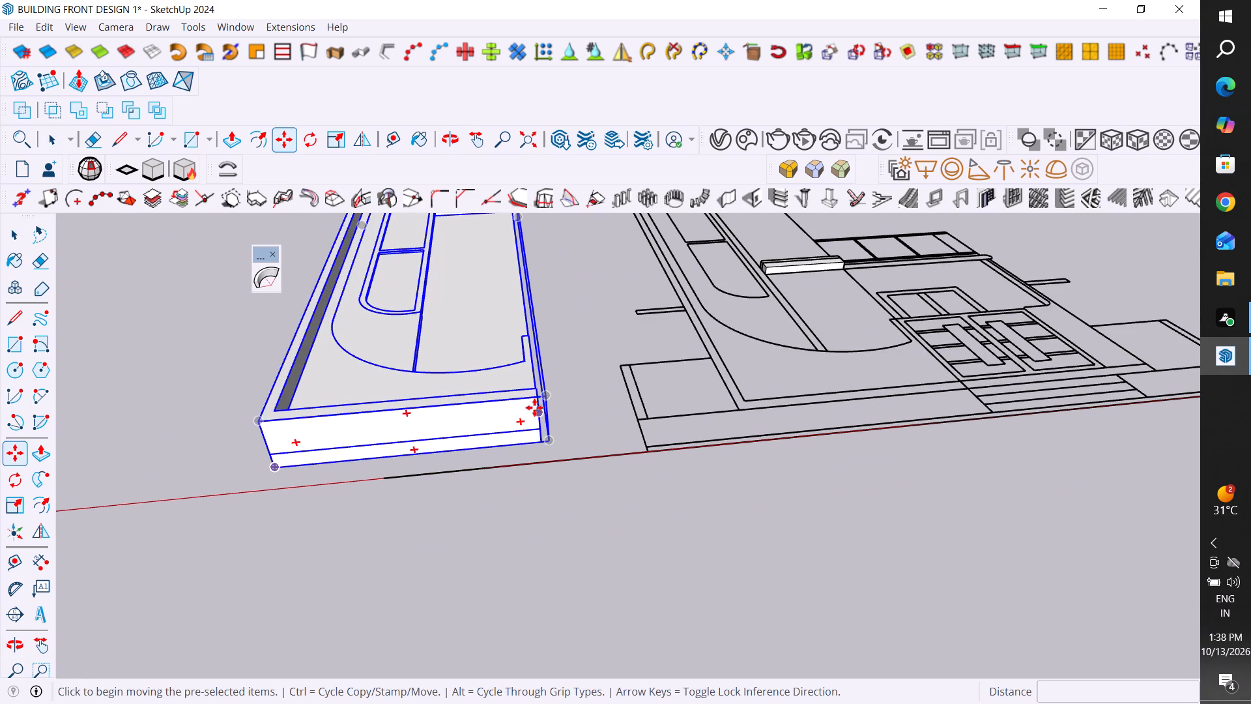
scroll(536, 406, up, 5)
middle_drag(539, 411, 564, 545)
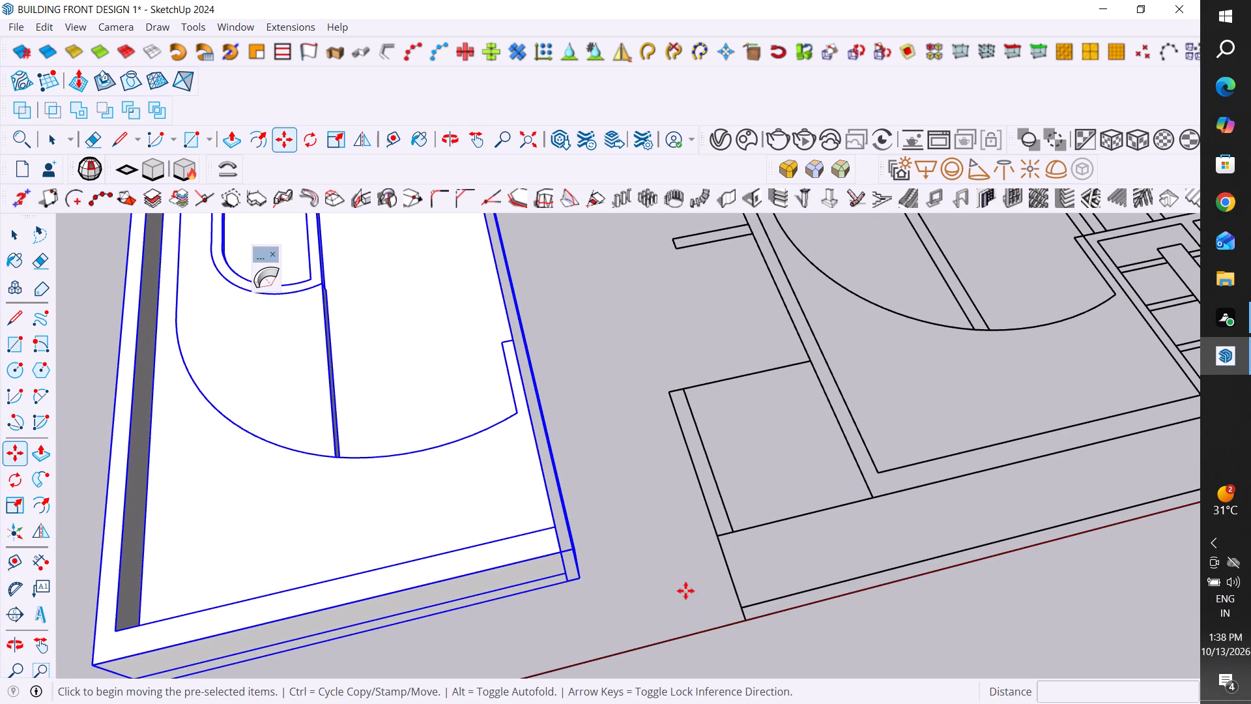
scroll(811, 390, down, 6)
middle_drag(906, 449, 900, 599)
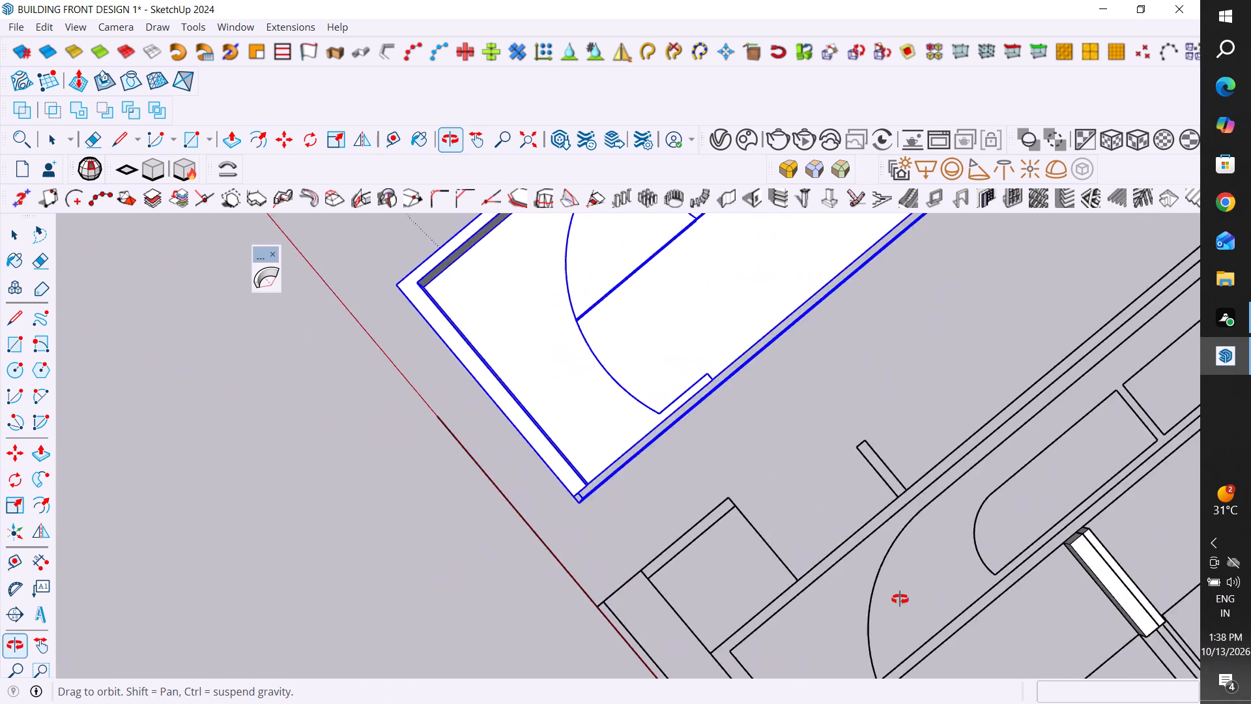
middle_drag(900, 599, 1116, 361)
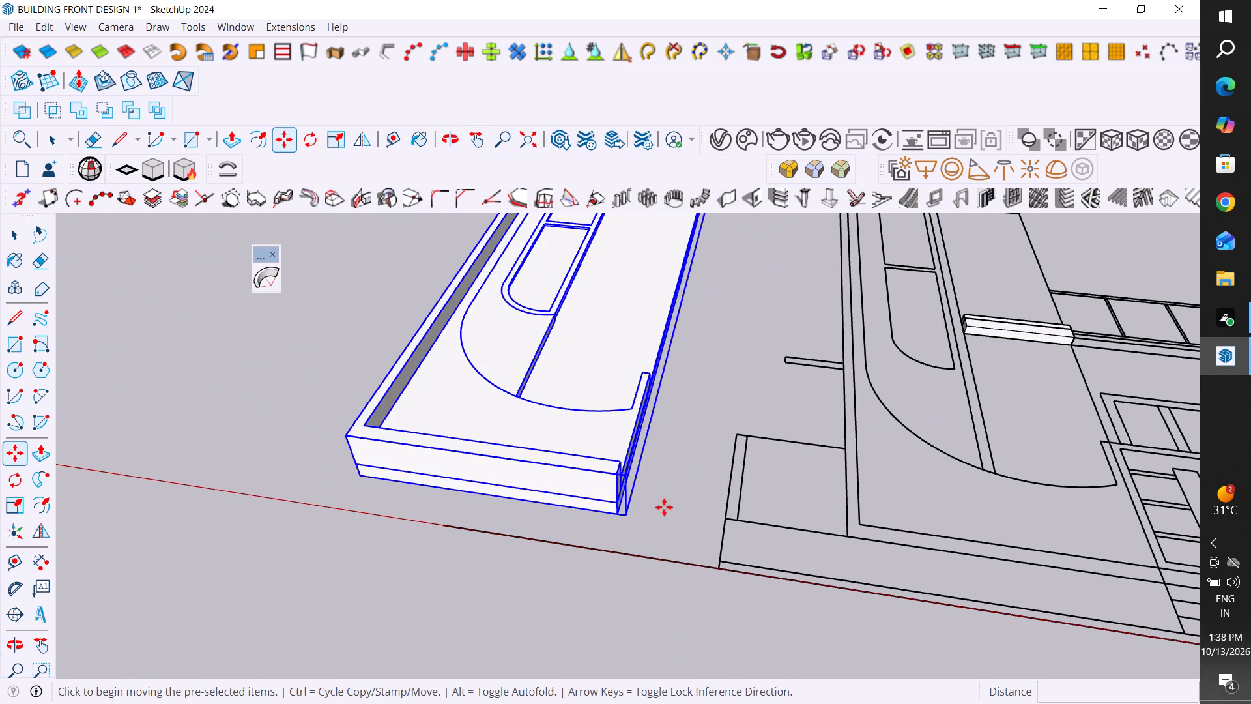
scroll(620, 481, up, 4)
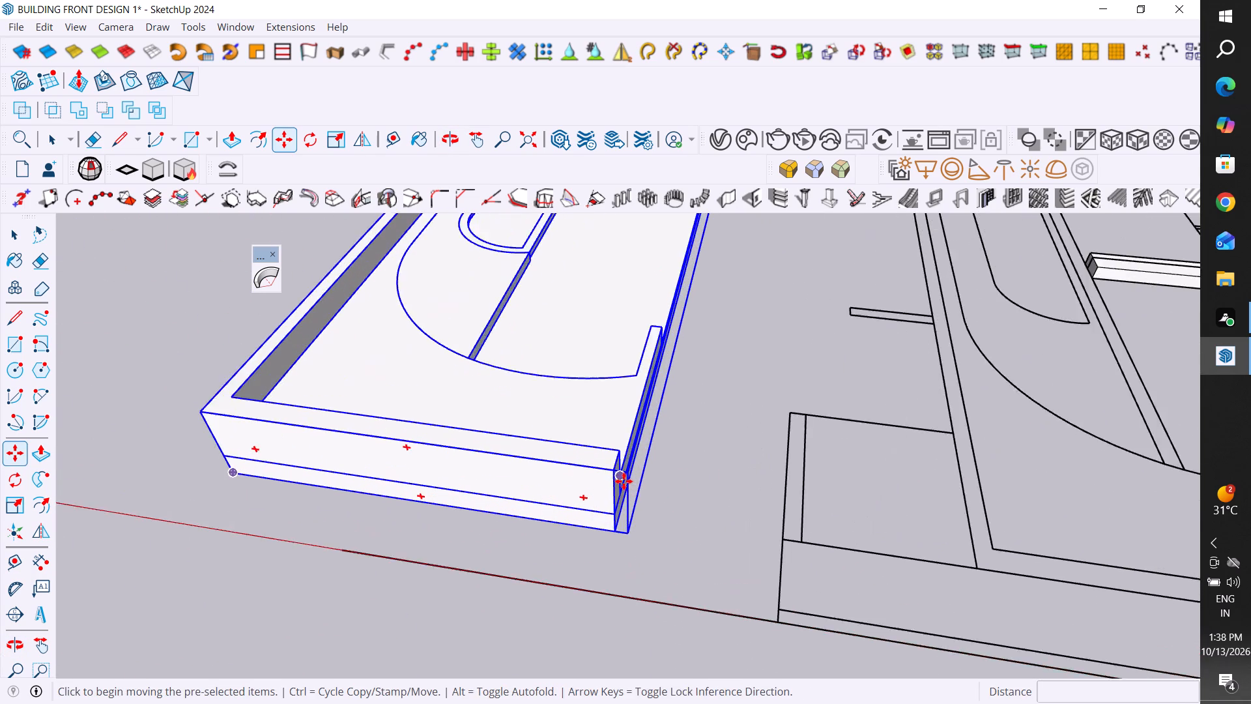
scroll(624, 481, up, 4)
click(603, 463)
scroll(603, 463, down, 16)
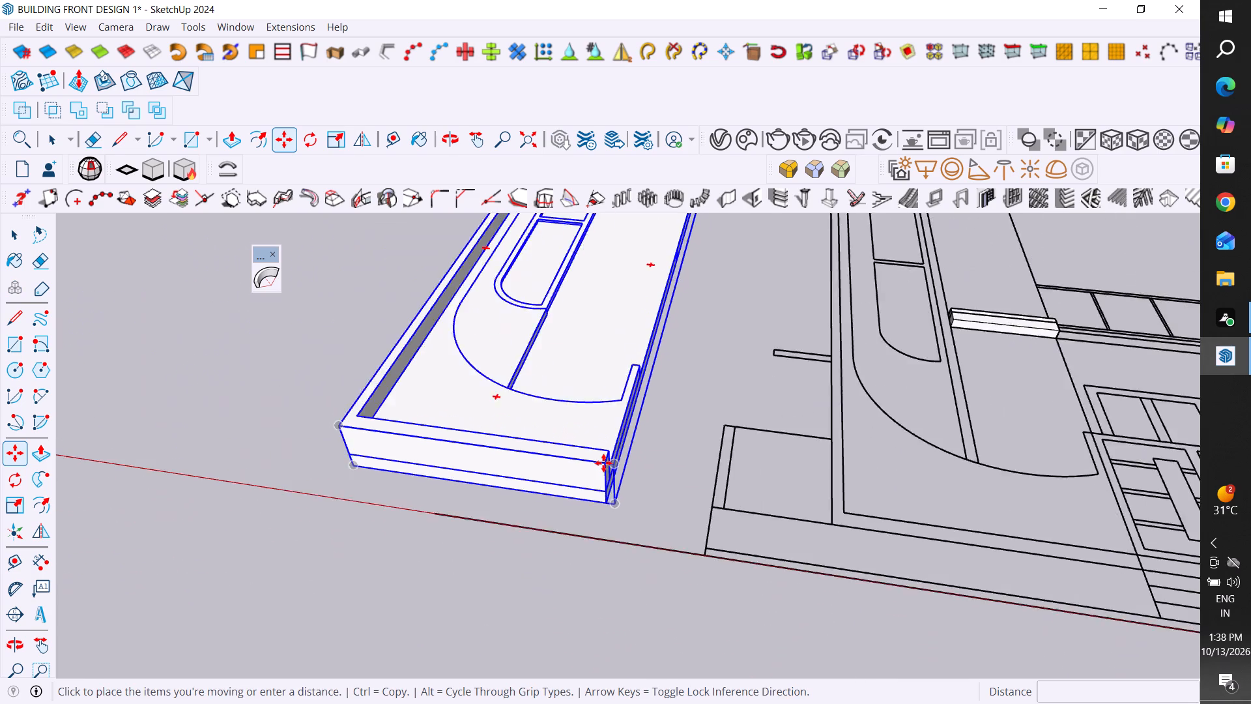
scroll(603, 463, down, 2)
scroll(826, 549, up, 4)
middle_drag(827, 548, 705, 341)
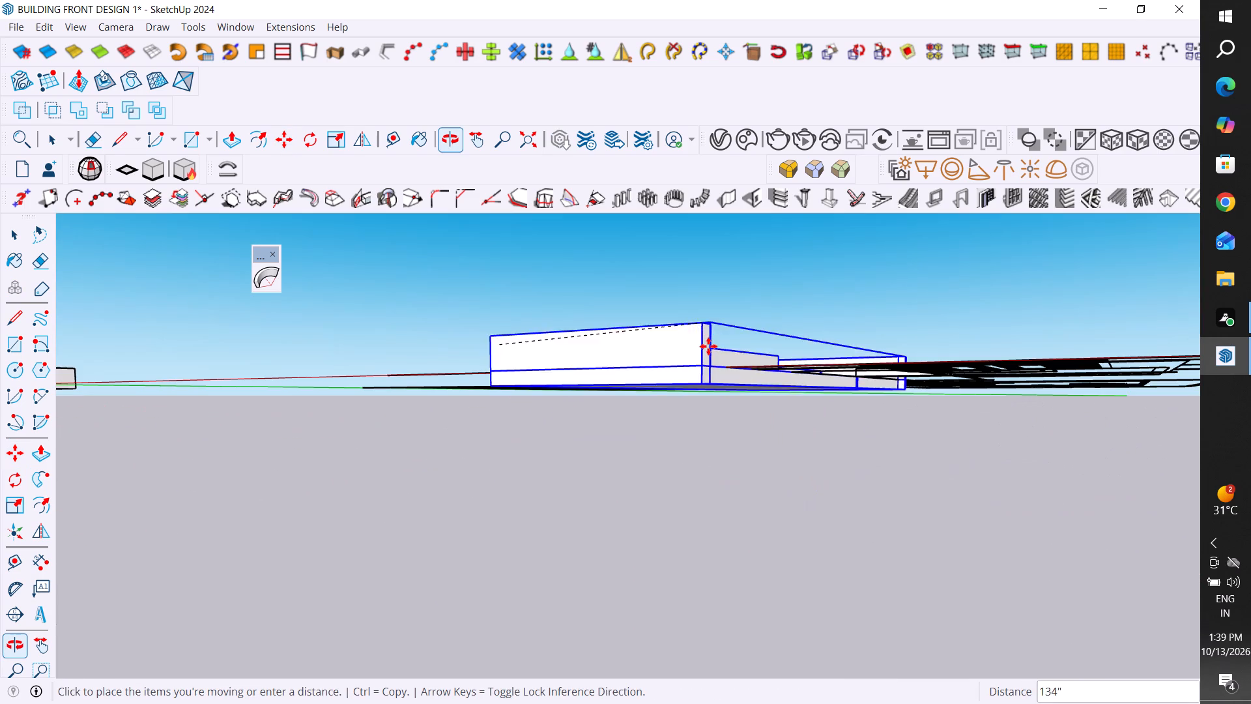
scroll(845, 384, up, 4)
middle_drag(844, 384, 894, 573)
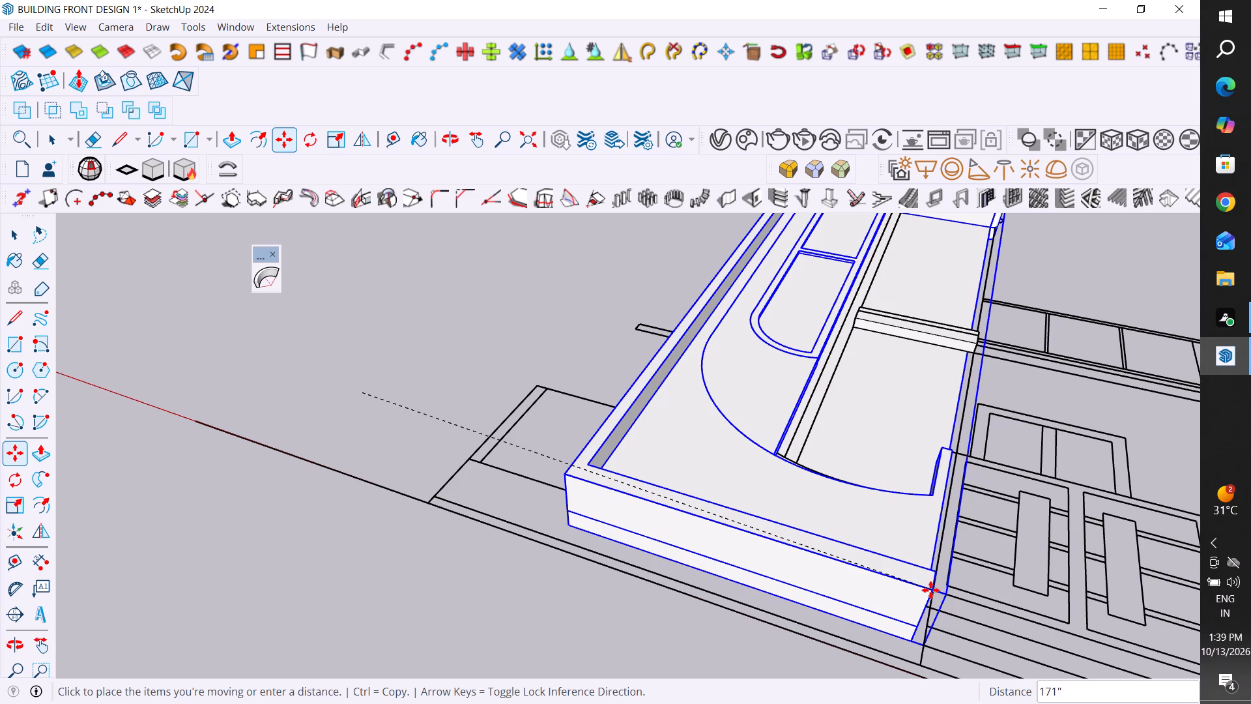
click(930, 590)
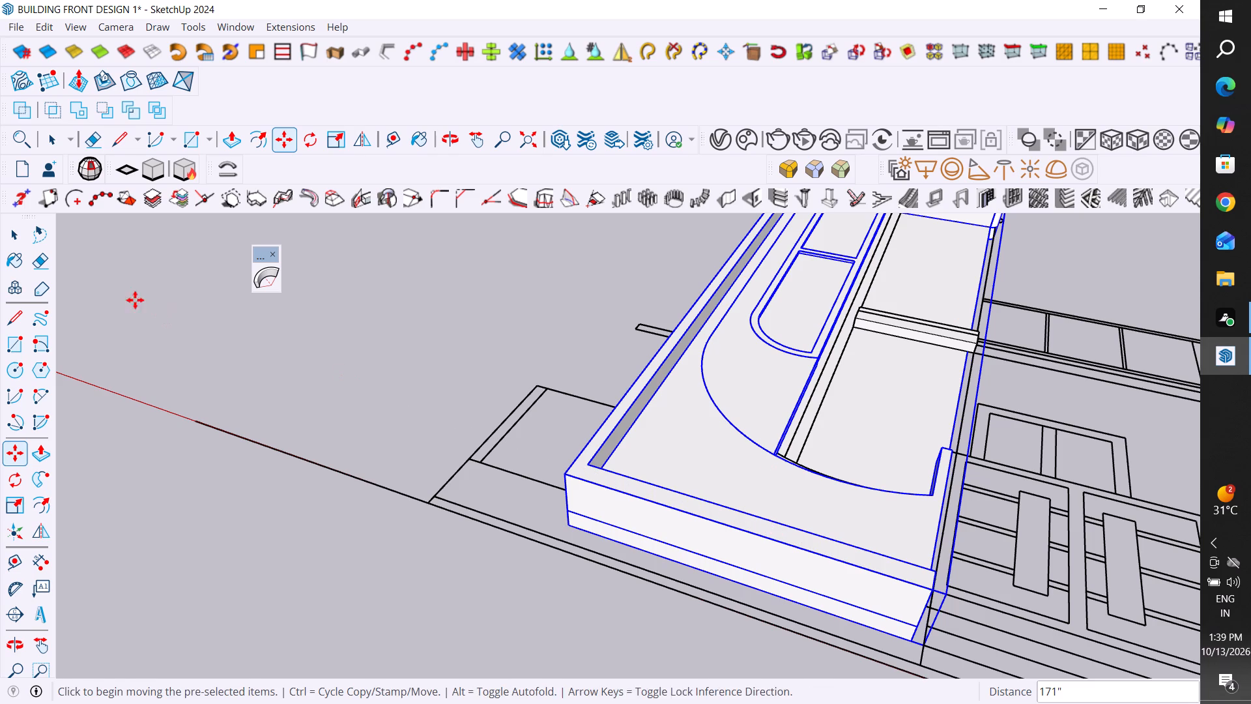
click(8, 231)
click(207, 359)
Move the wall body group about 10" by its upper back corner onto the matching top corner of the elevation outline.
scroll(593, 406, down, 6)
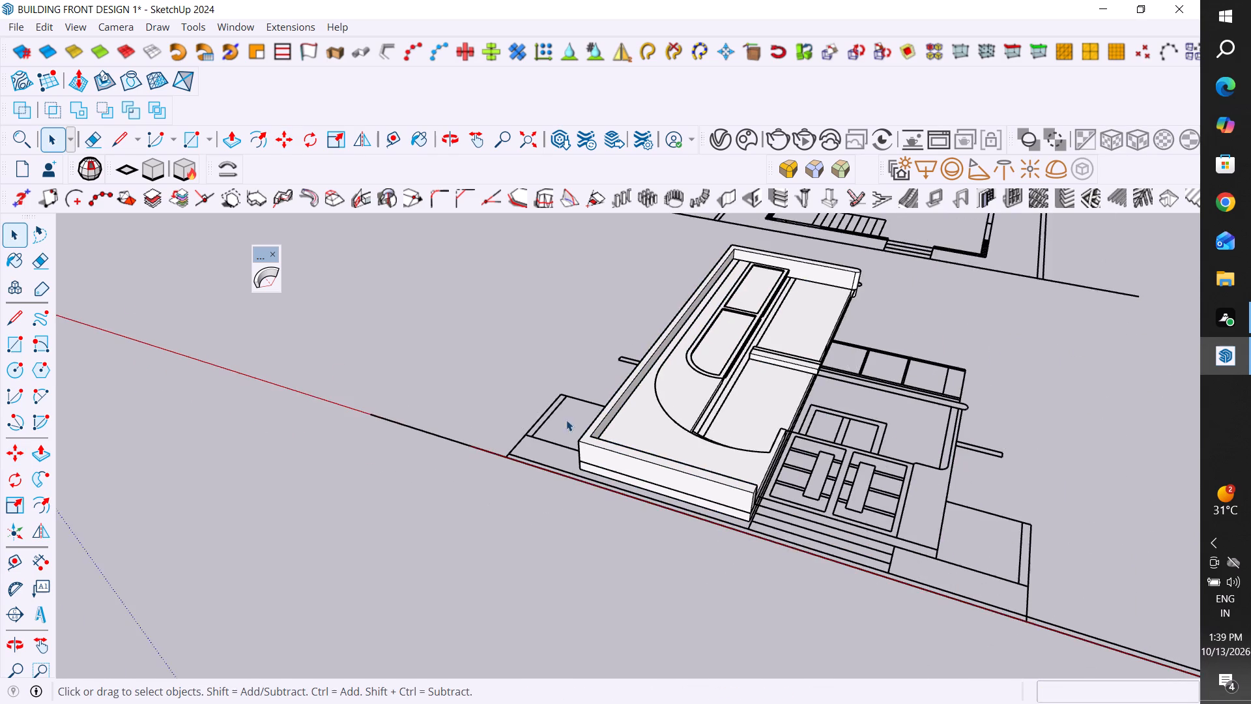
middle_drag(569, 424, 751, 686)
scroll(630, 441, down, 6)
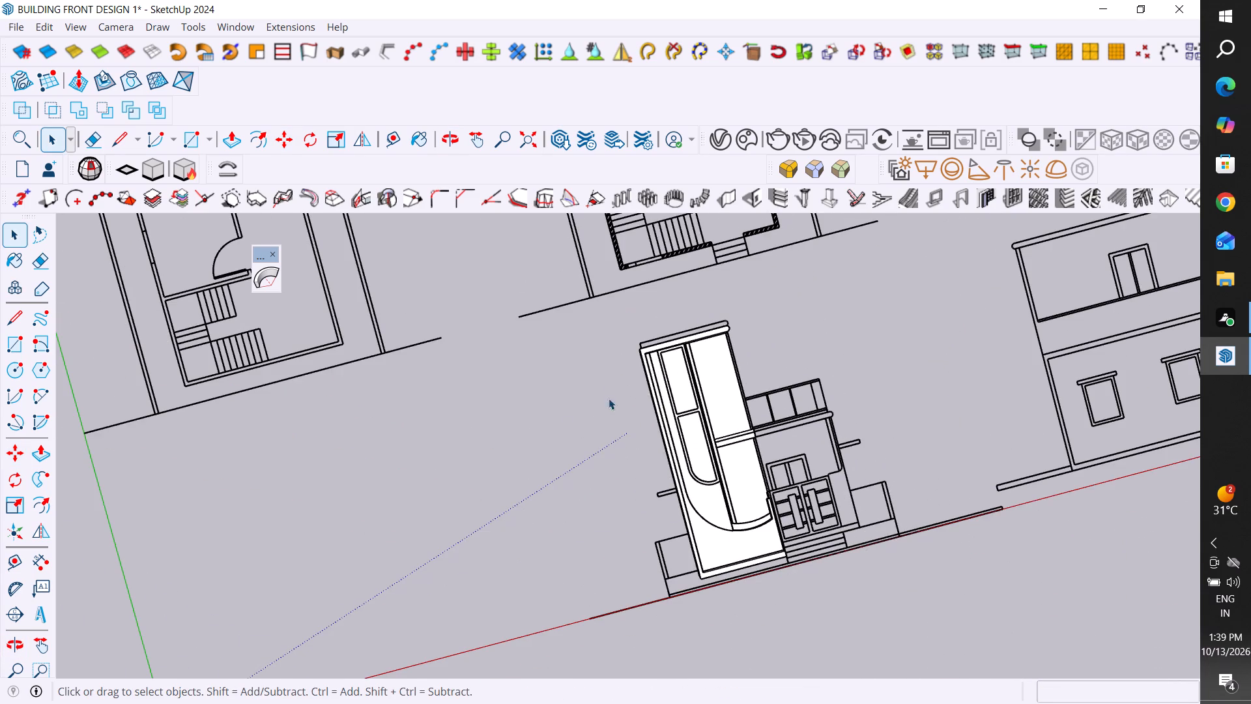
middle_drag(605, 407, 604, 486)
scroll(756, 291, up, 4)
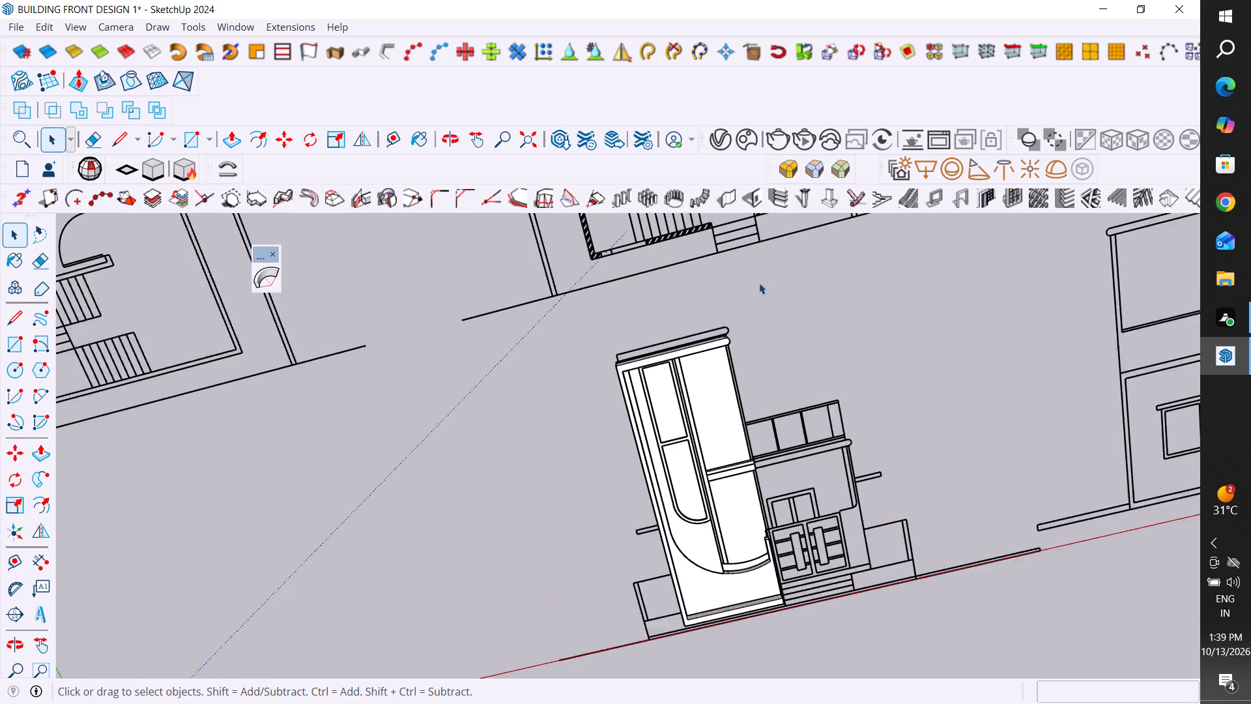
scroll(759, 283, up, 1)
middle_drag(772, 338, 707, 336)
scroll(717, 323, up, 14)
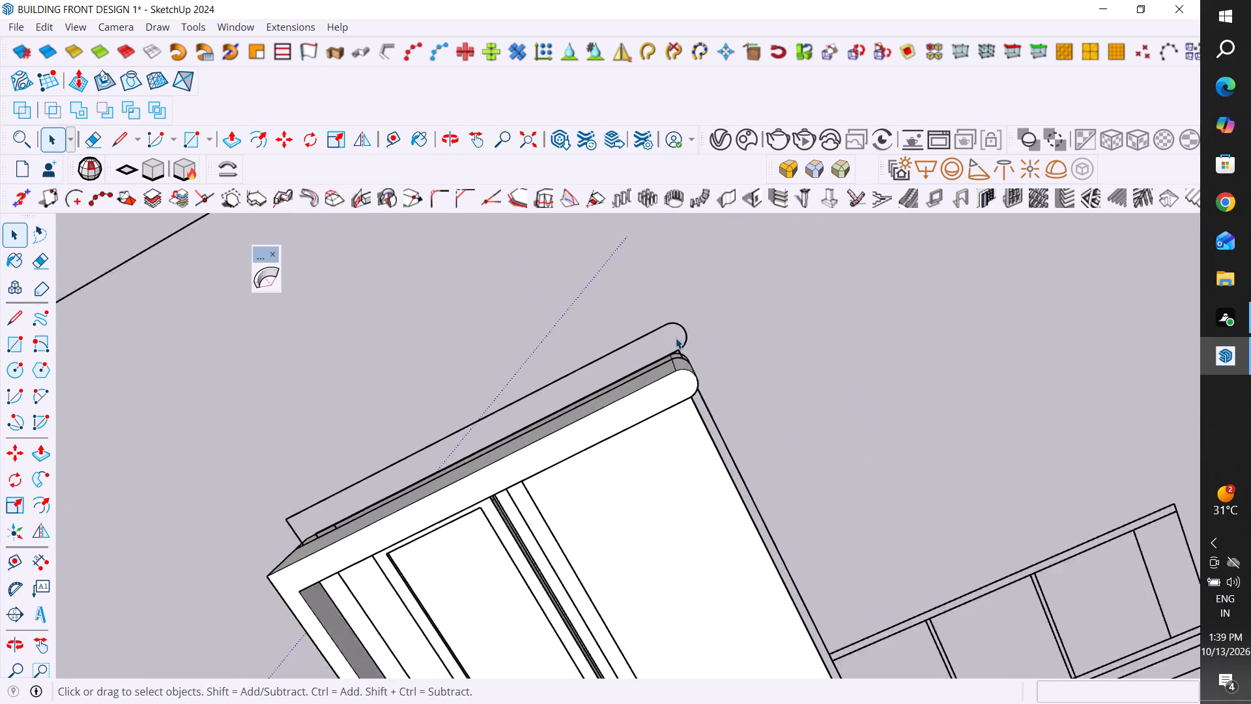
scroll(676, 338, up, 11)
scroll(927, 322, down, 5)
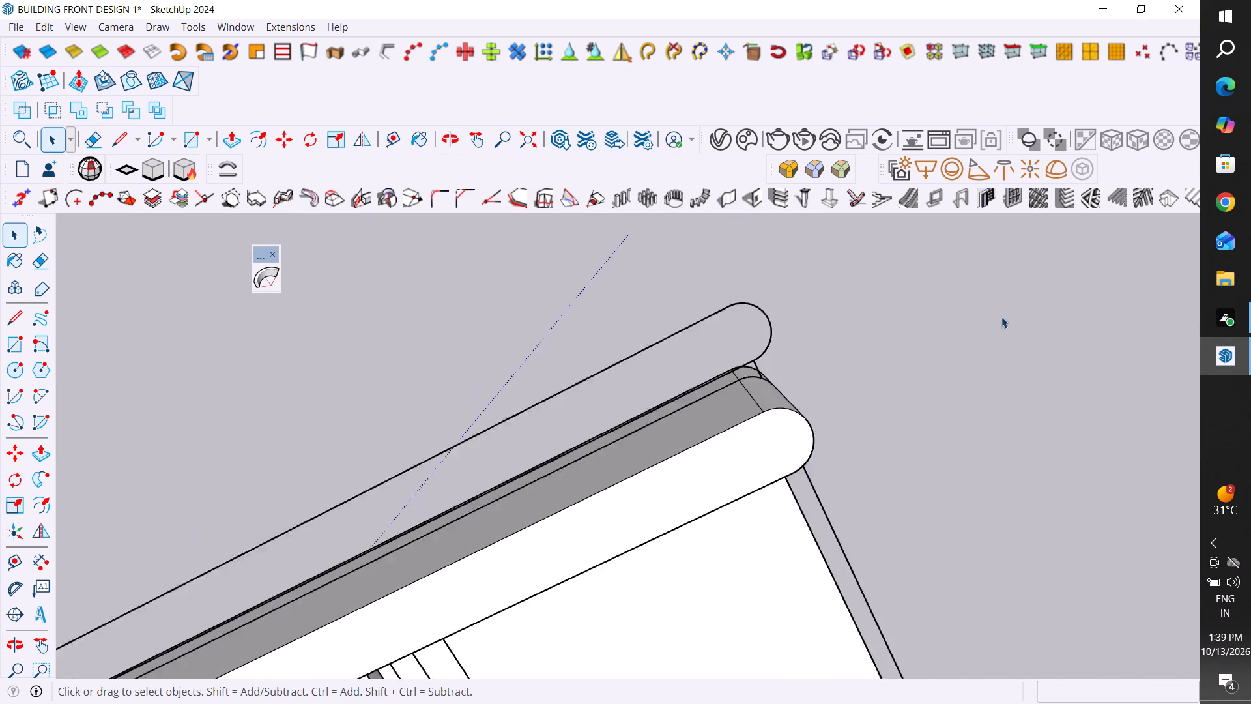
scroll(1001, 317, down, 7)
middle_drag(886, 319, 1011, 276)
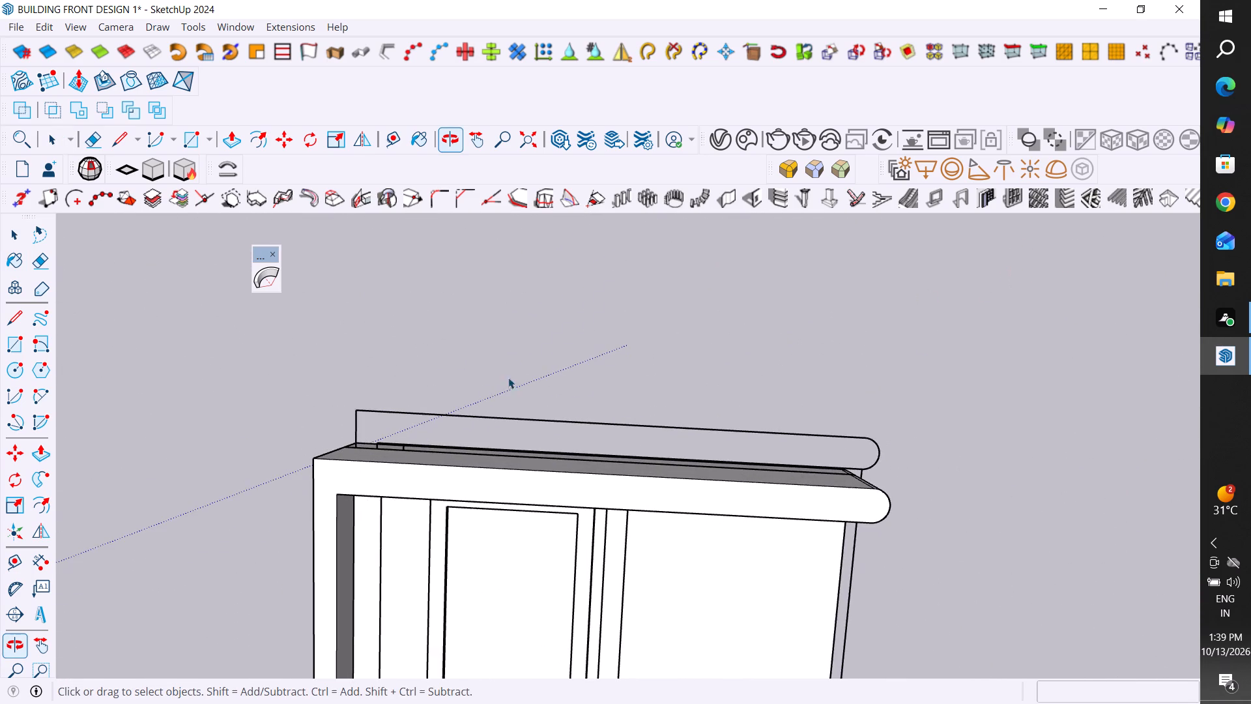
scroll(481, 388, up, 4)
middle_drag(343, 475, 320, 551)
scroll(339, 478, up, 8)
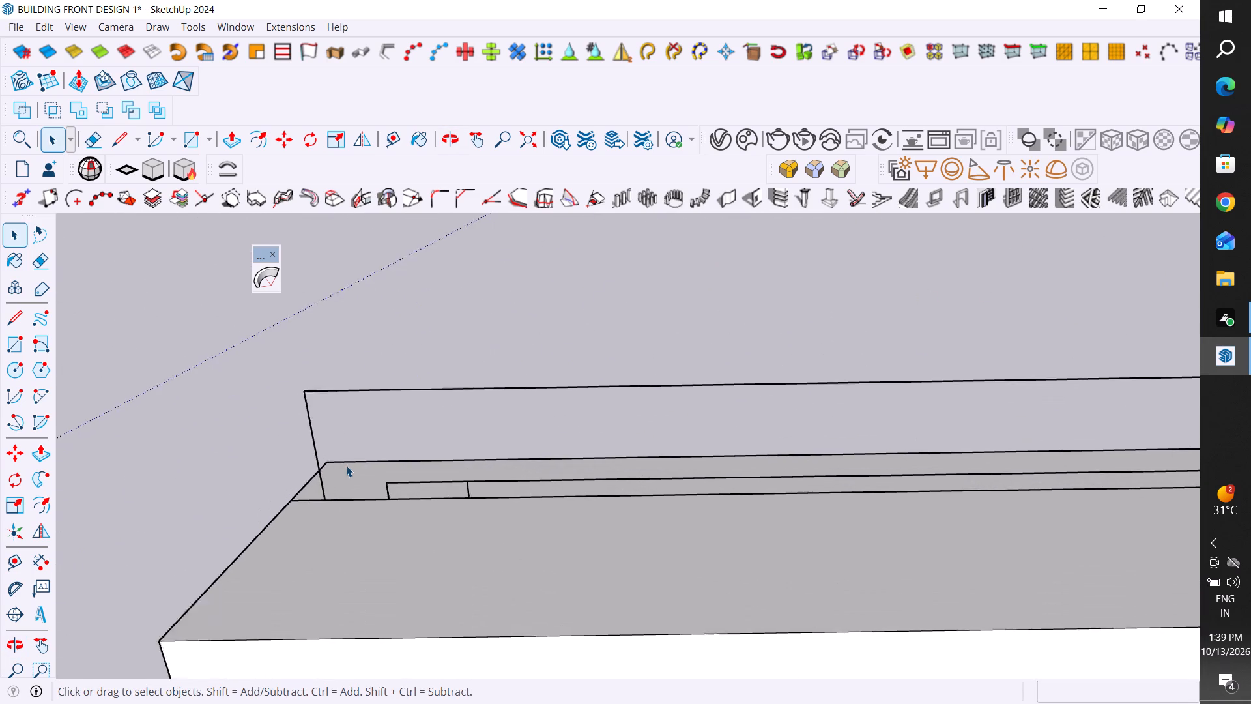
scroll(346, 465, up, 2)
click(346, 465)
key(m)
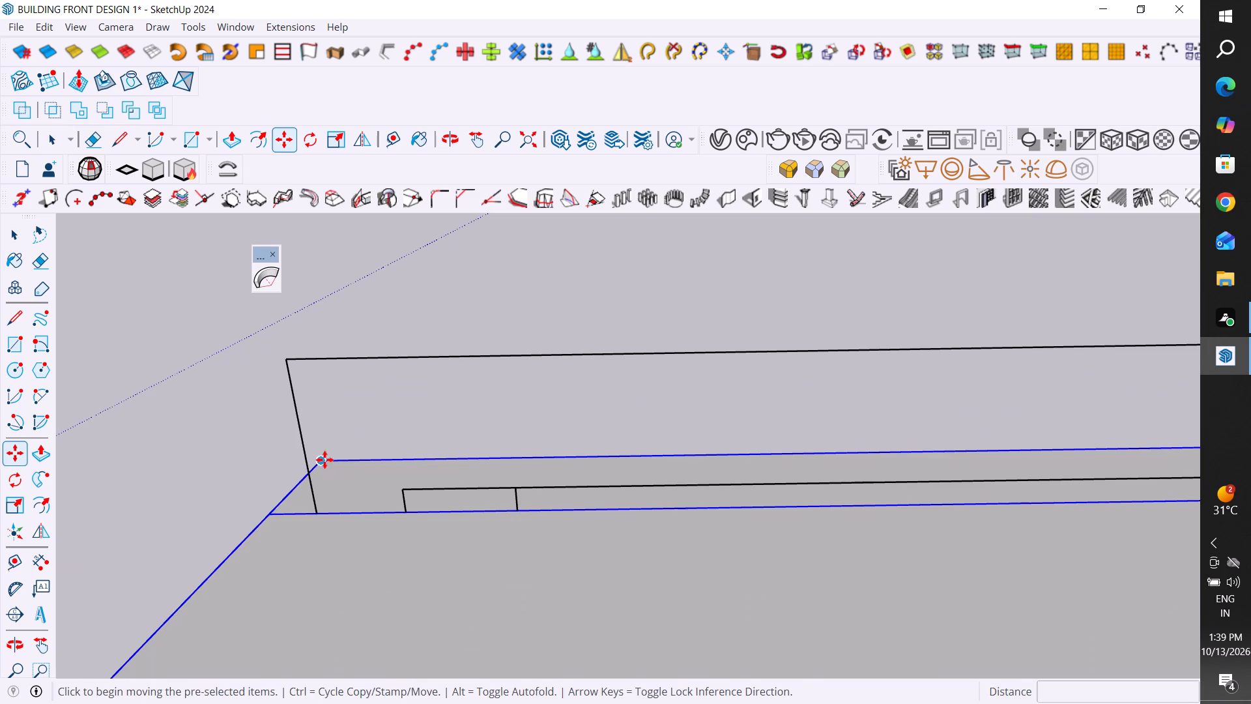
click(324, 460)
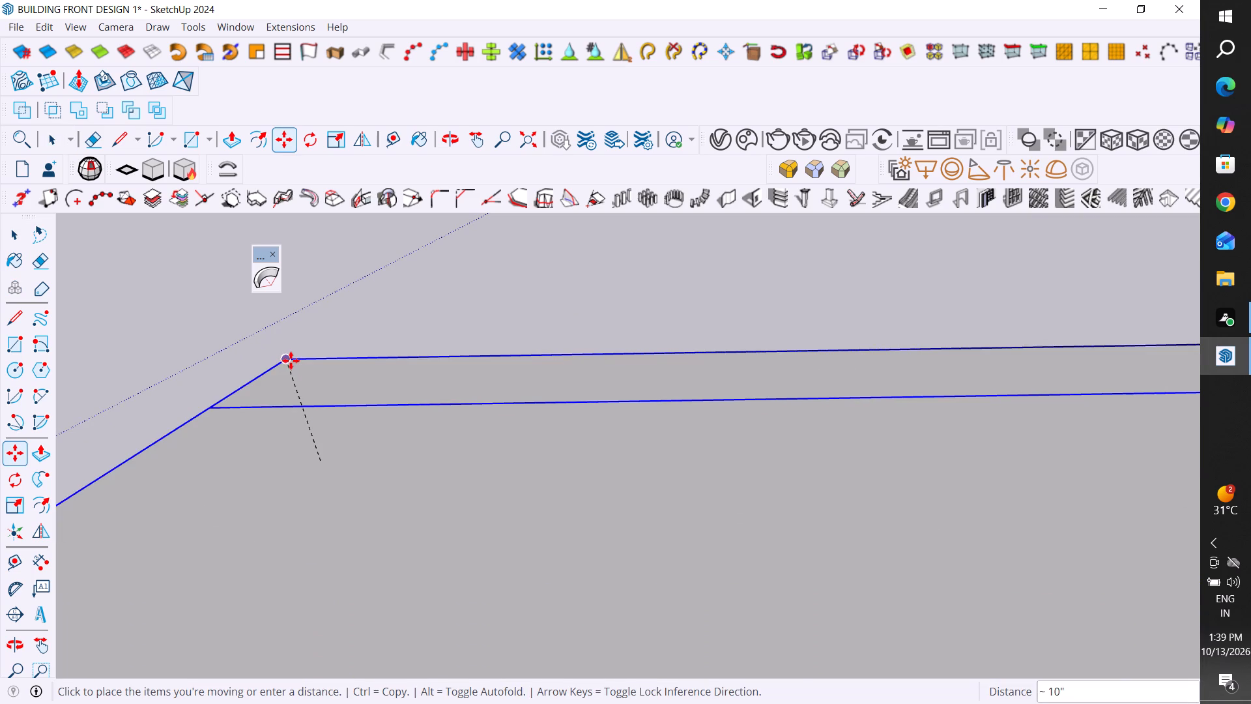
click(291, 360)
Move the wall body group 20" down the blue axis, bringing its upper front corner to the elevation outline's corner.
scroll(617, 407, down, 13)
middle_drag(429, 501, 657, 312)
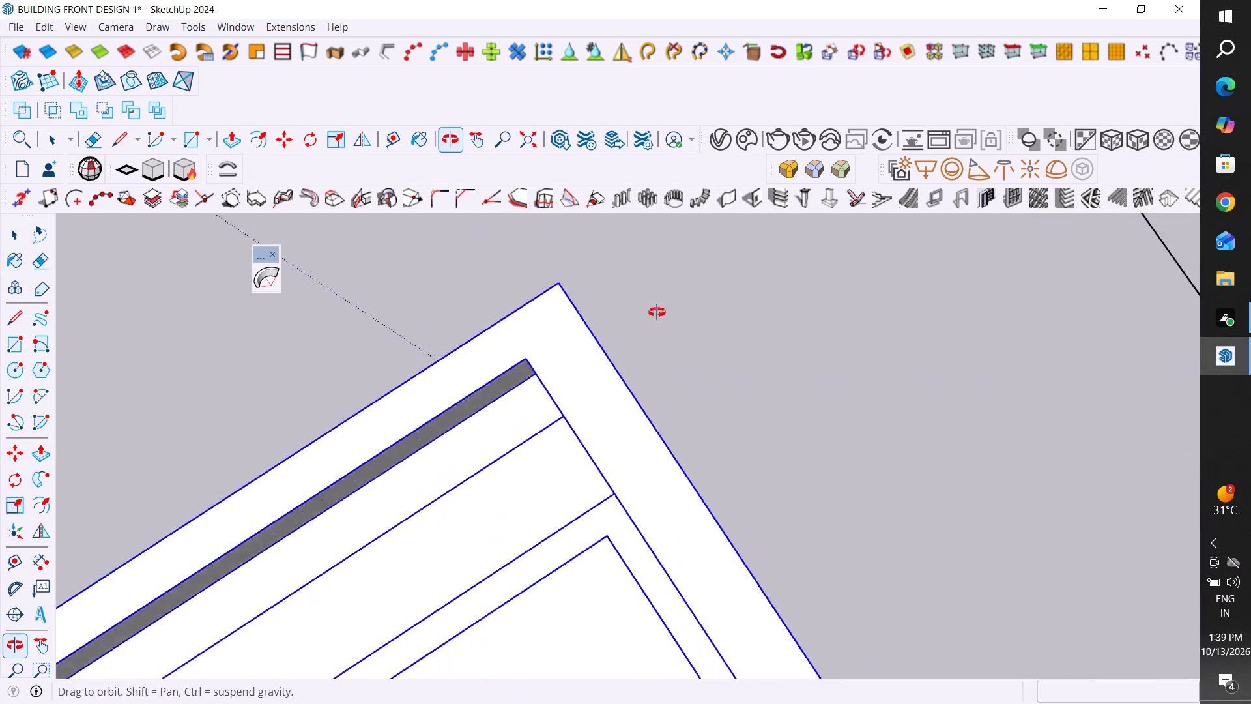
middle_drag(657, 312, 657, 306)
middle_drag(812, 486, 448, 349)
scroll(940, 484, up, 3)
middle_drag(857, 470, 935, 478)
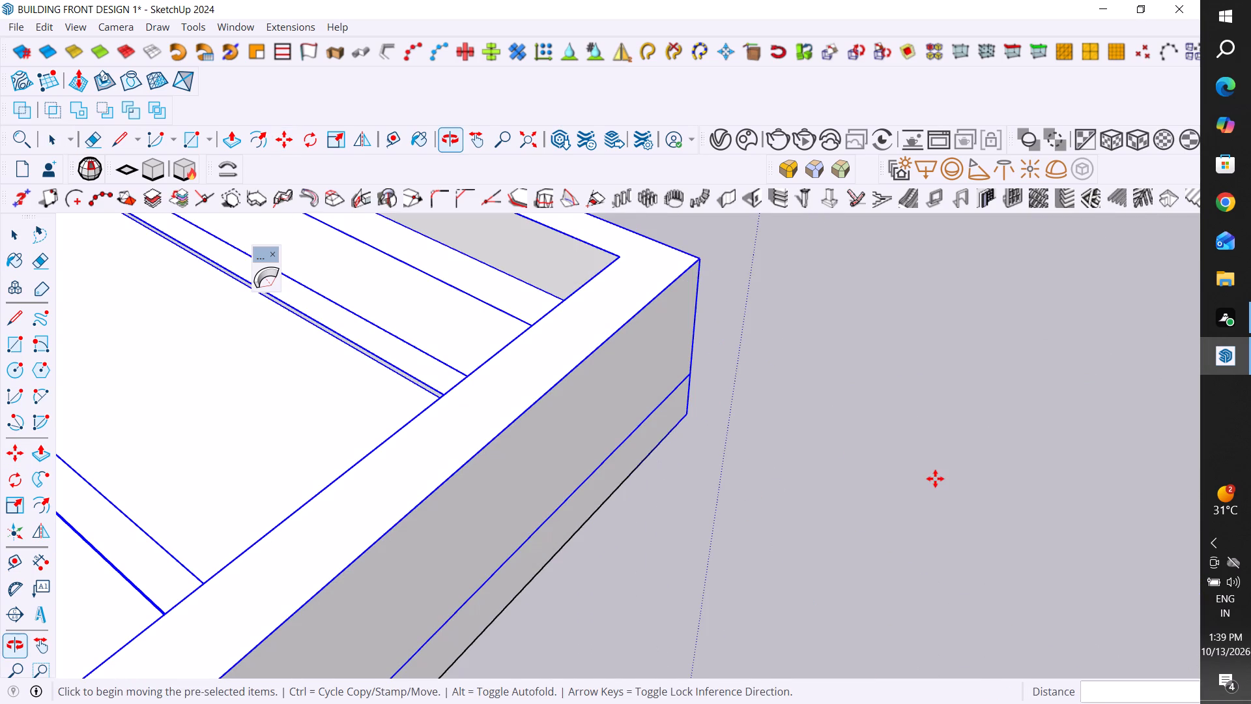
middle_drag(935, 478, 771, 377)
scroll(842, 508, down, 14)
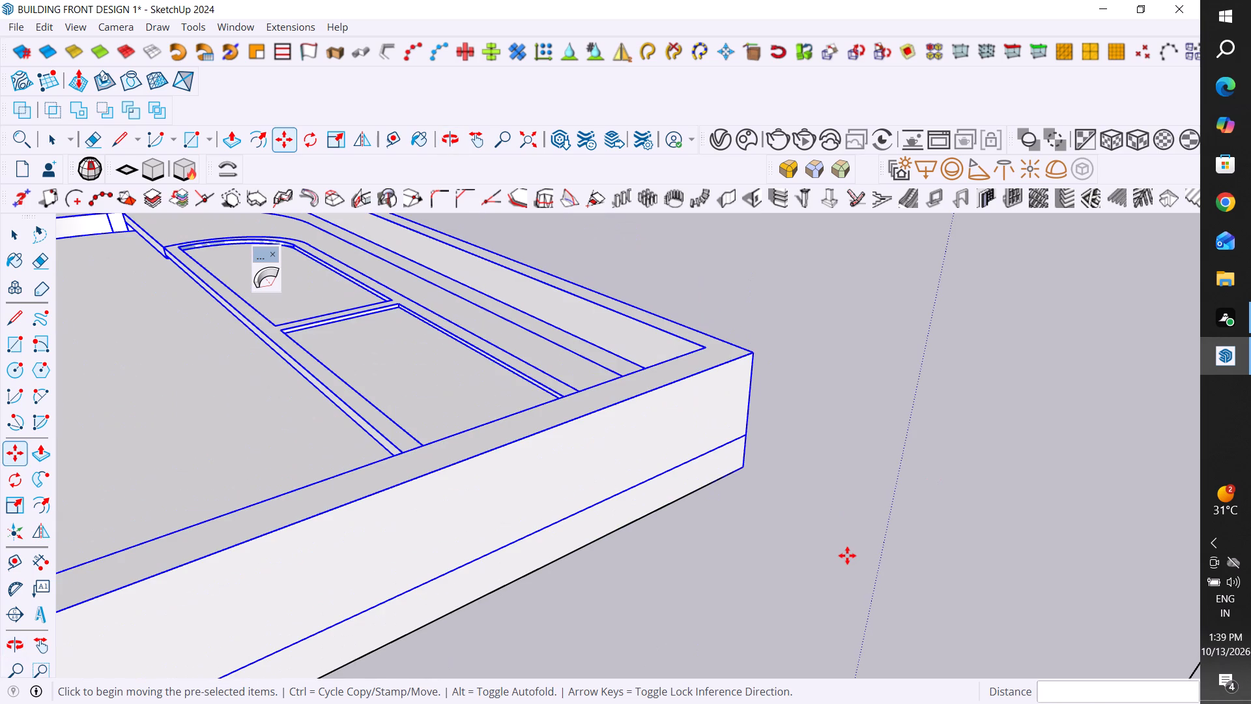
click(16, 232)
click(837, 325)
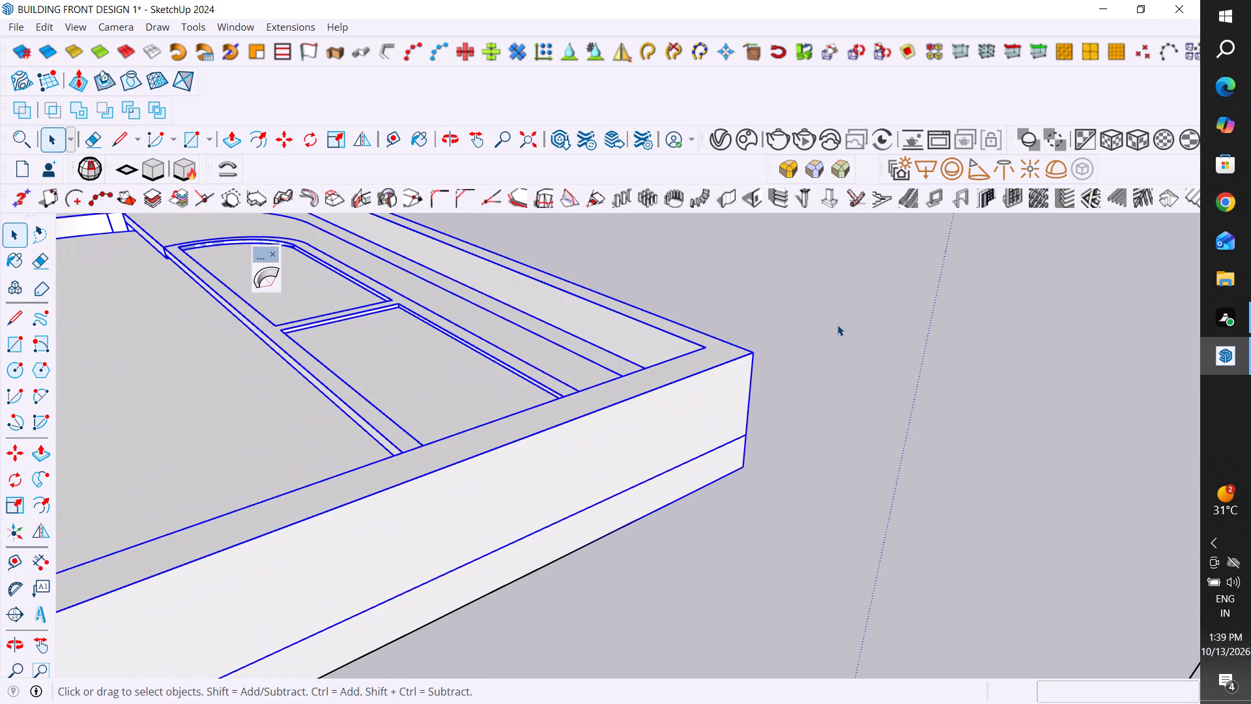
click(831, 403)
click(707, 424)
key(m)
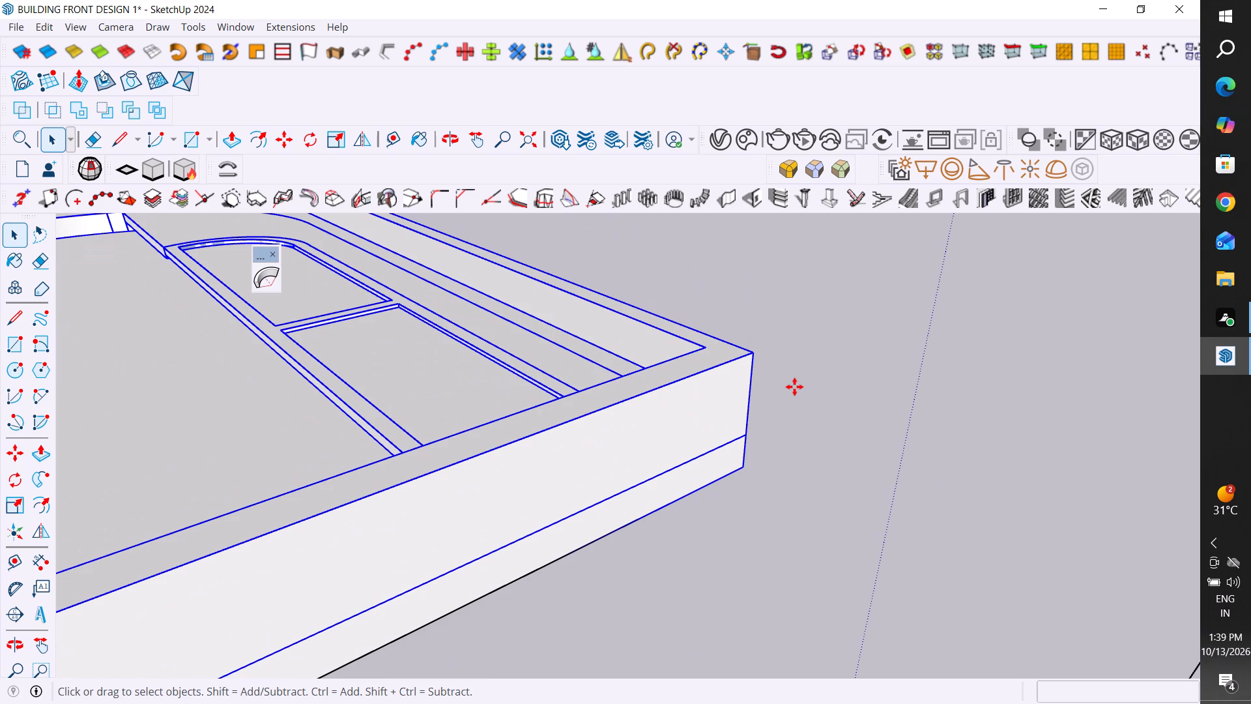
click(749, 351)
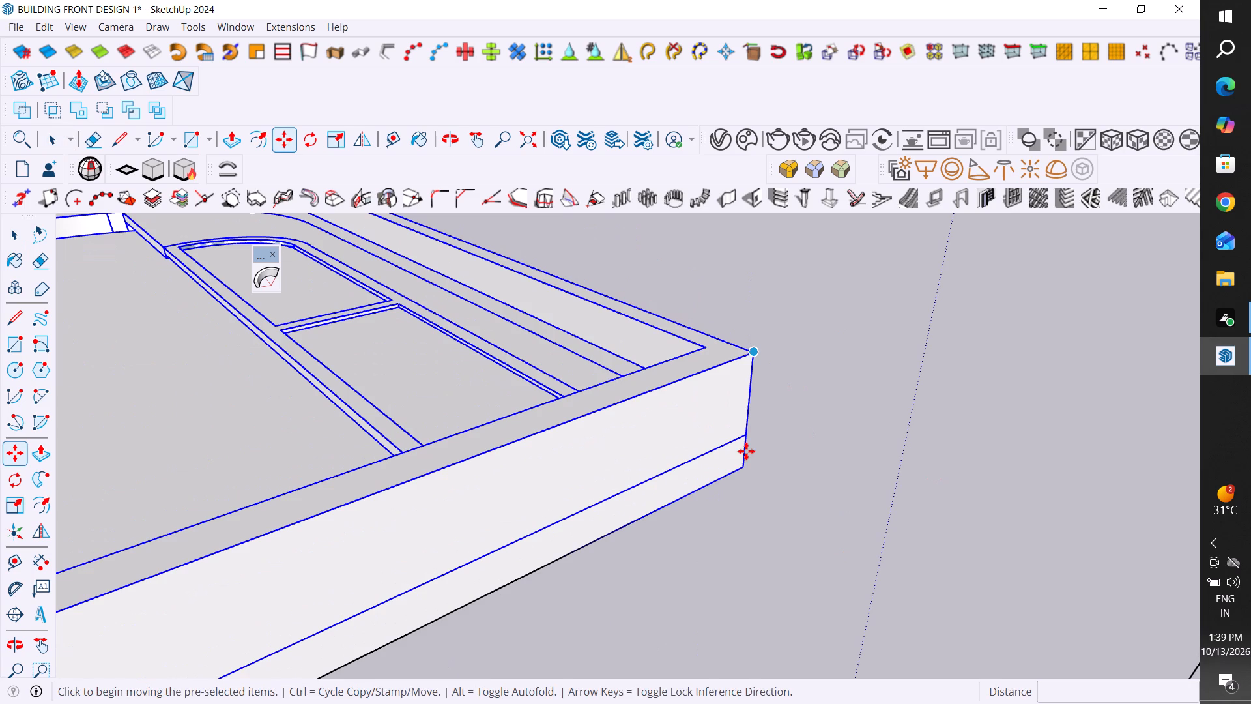
scroll(742, 476, up, 3)
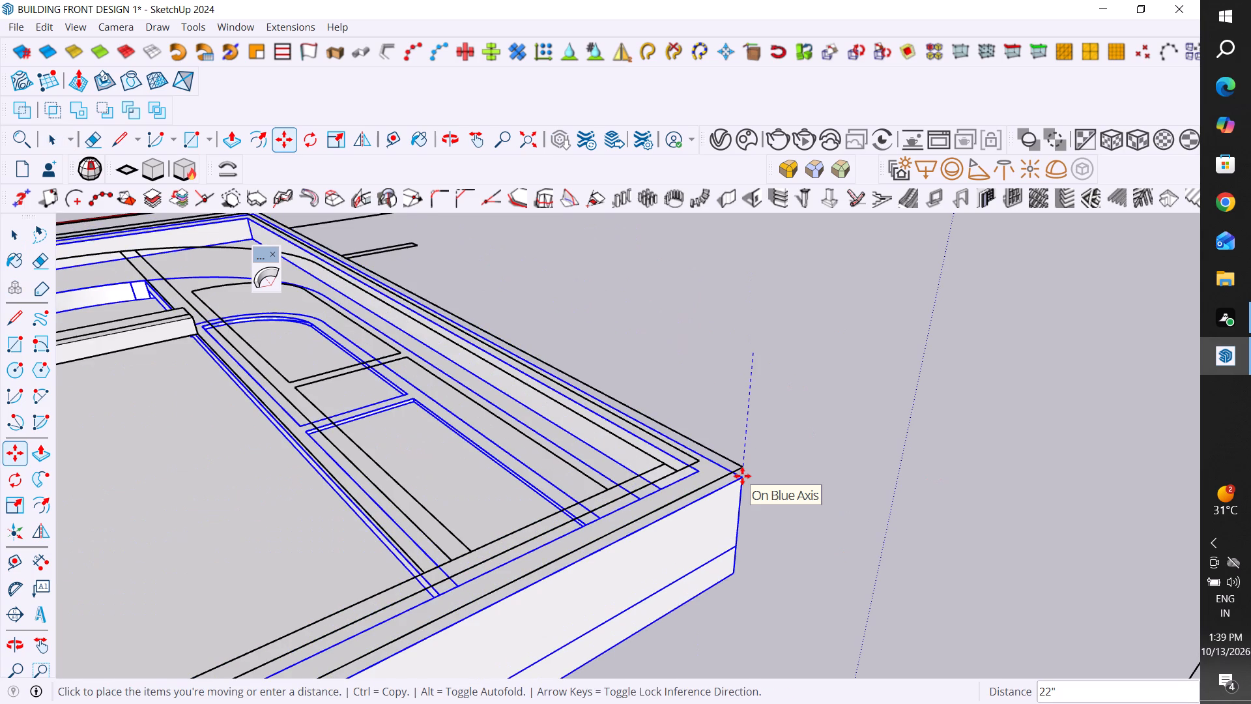
scroll(742, 476, up, 9)
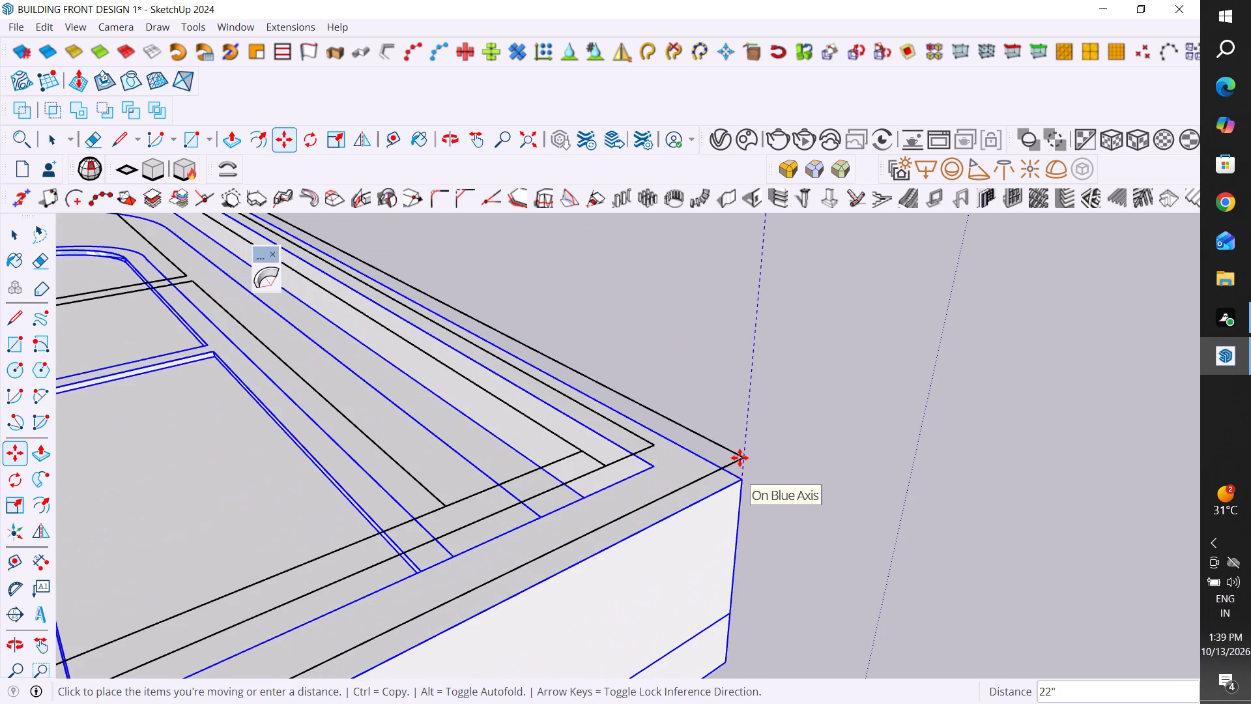
click(740, 458)
scroll(928, 536, down, 10)
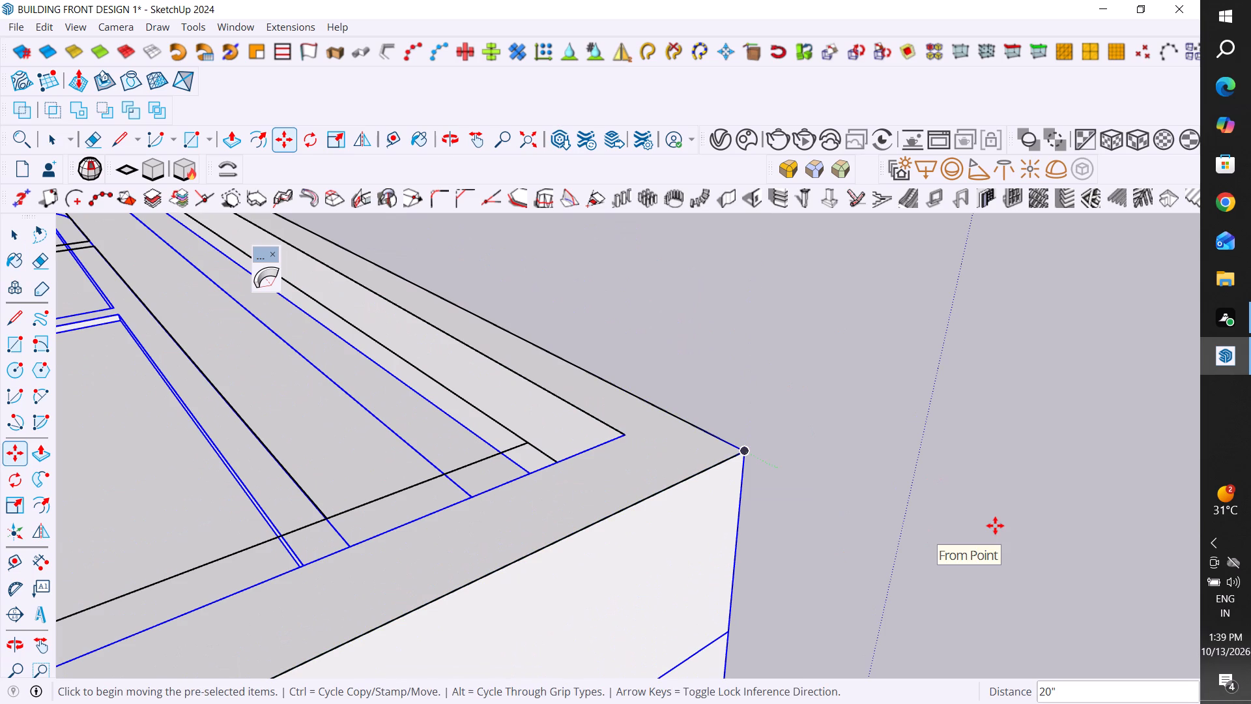
Finish moving the wall body group and clear the selection.
click(19, 235)
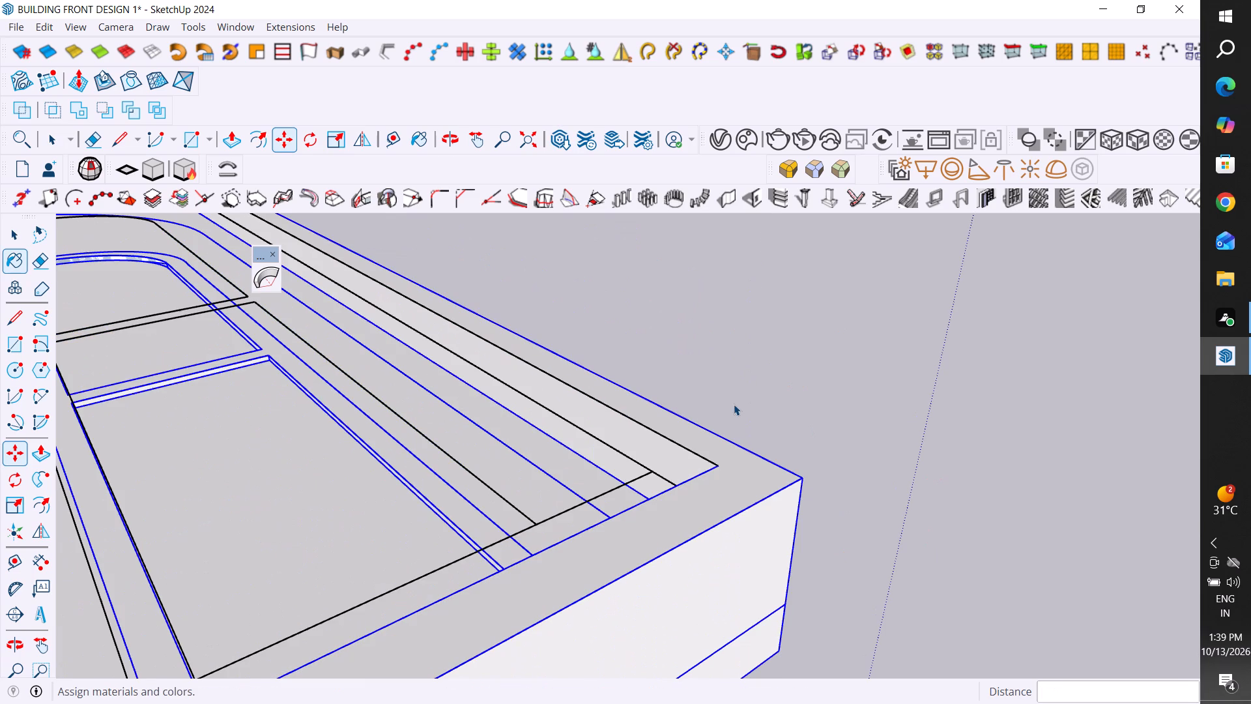
click(679, 291)
Examine the wall body group's placement over the elevation drawing from several angles, ending near its curved lower part beside the entrance door.
scroll(734, 404, down, 9)
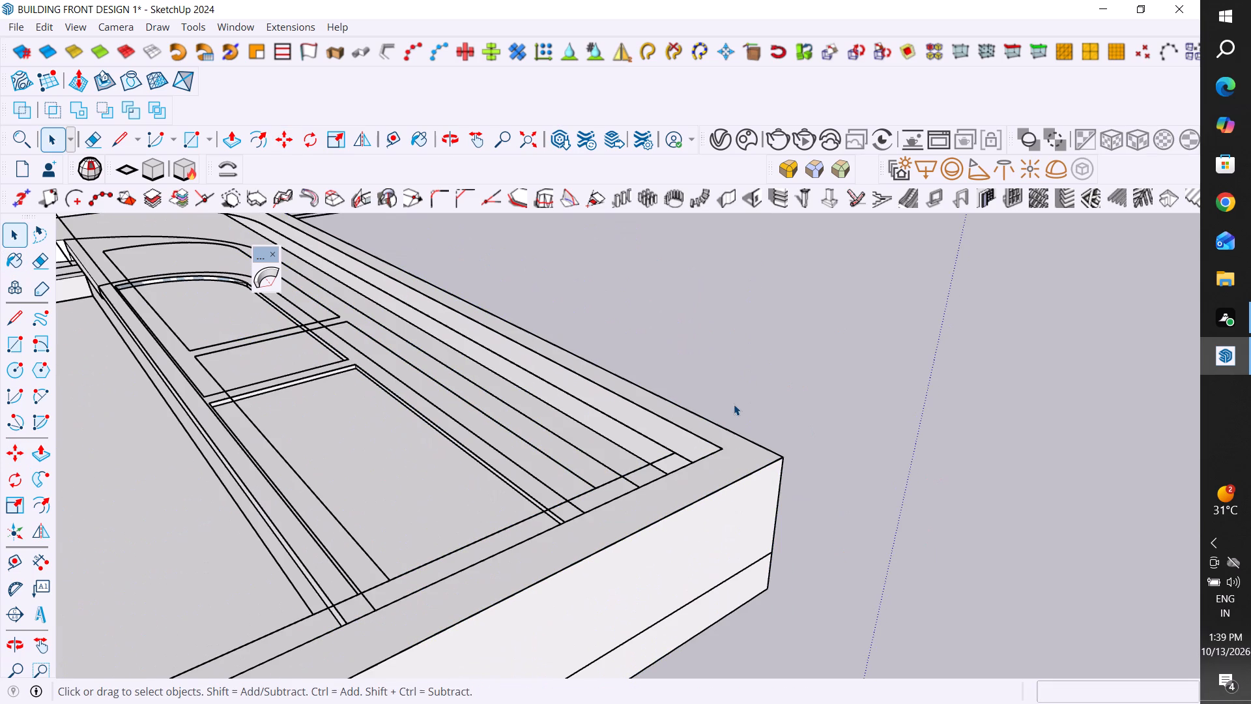
scroll(734, 404, down, 3)
middle_drag(384, 531, 474, 548)
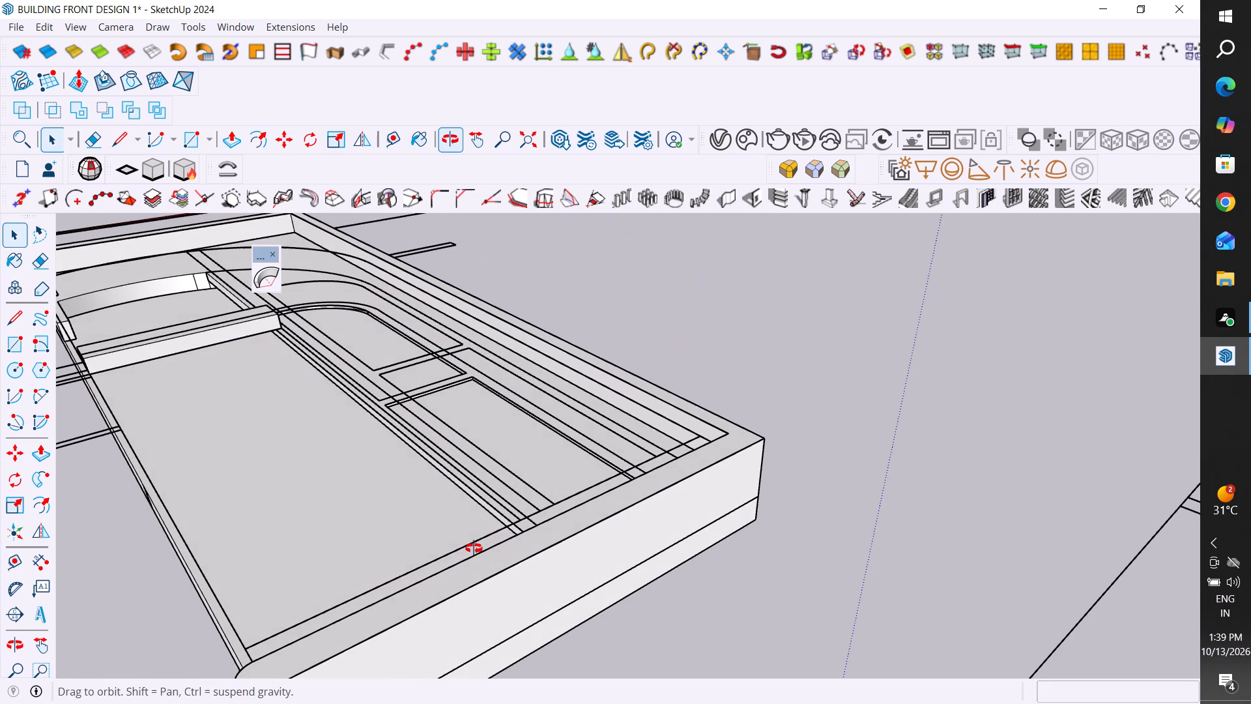
middle_drag(474, 548, 872, 545)
scroll(798, 449, down, 2)
scroll(474, 548, down, 5)
scroll(798, 449, down, 8)
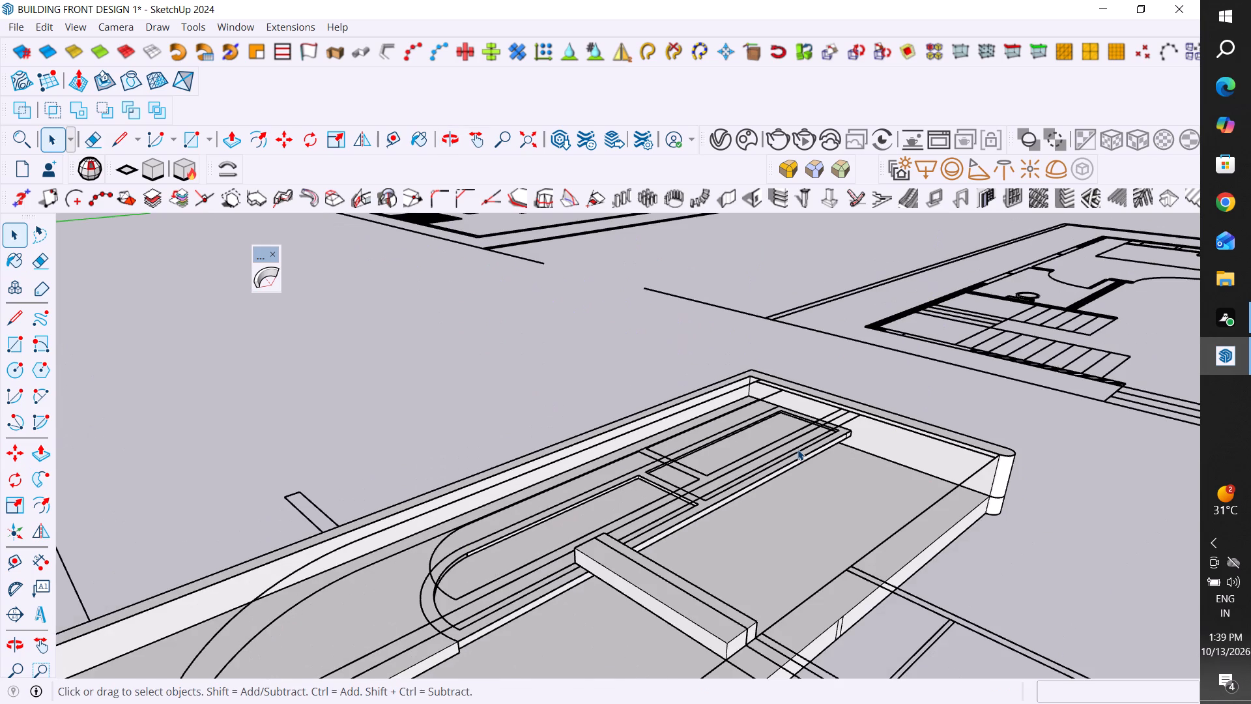
scroll(798, 449, down, 4)
middle_drag(642, 522, 798, 449)
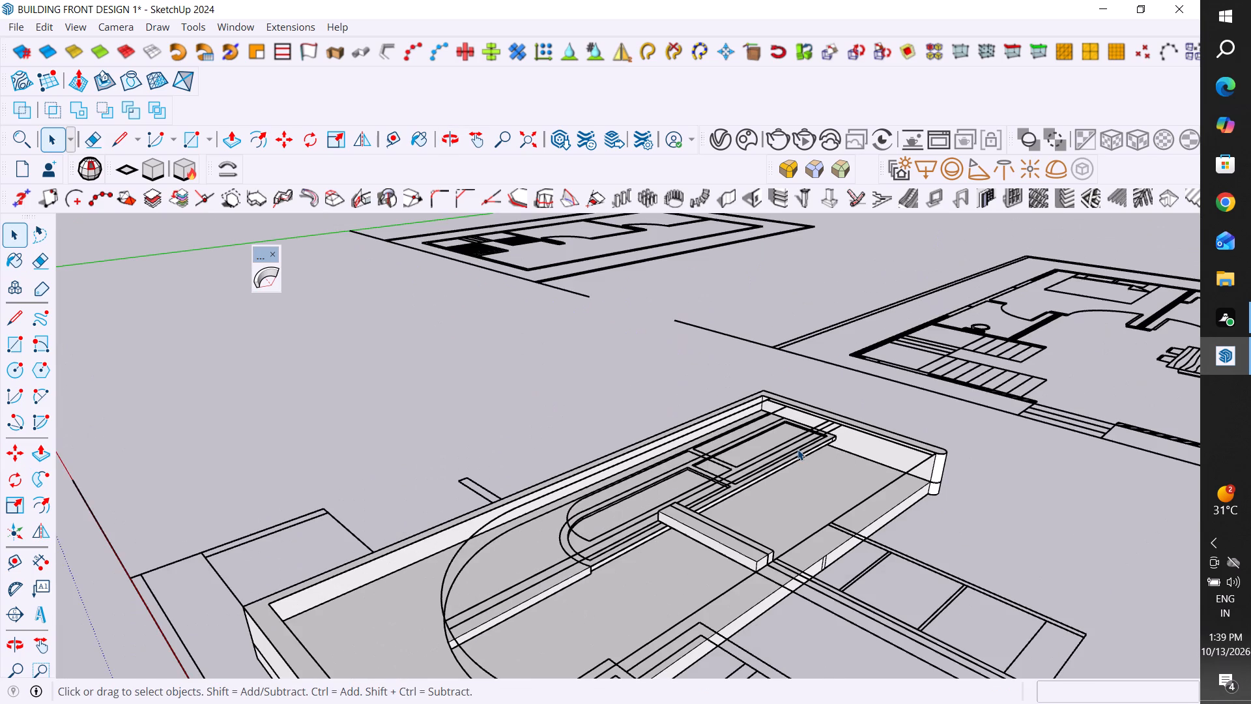
middle_drag(798, 449, 741, 621)
scroll(616, 484, down, 4)
middle_drag(597, 494, 592, 500)
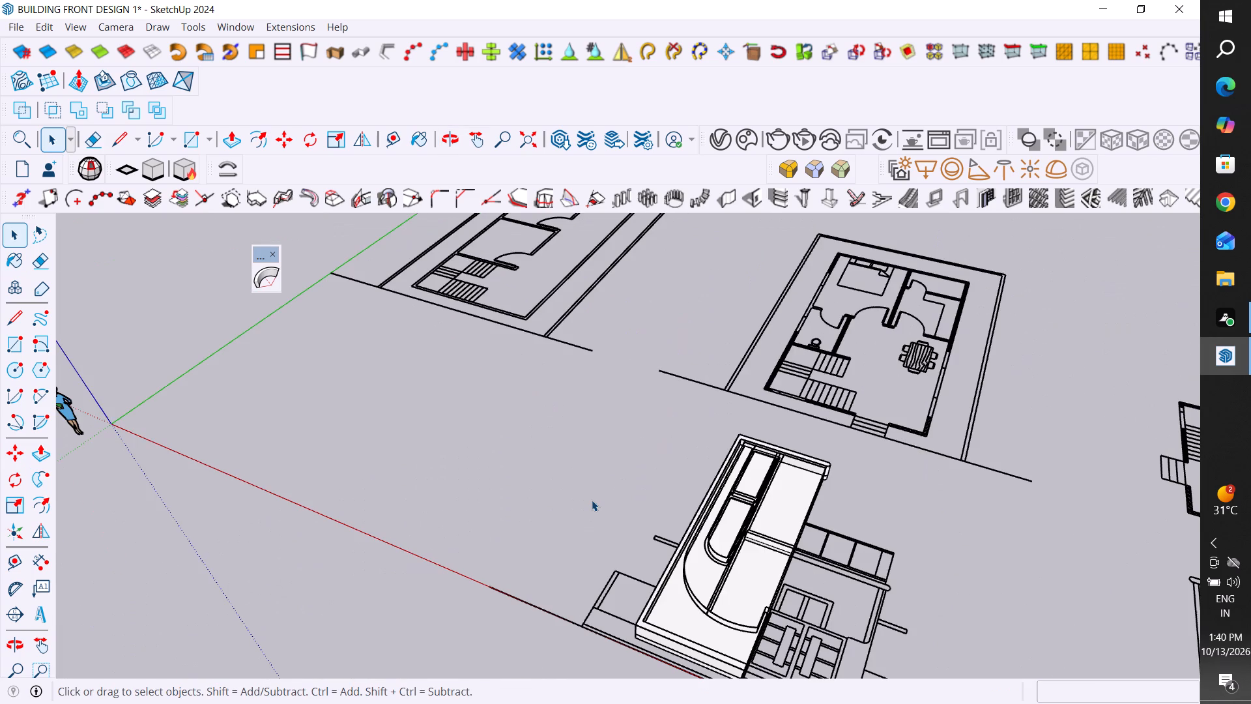
middle_drag(592, 500, 794, 656)
scroll(993, 479, up, 2)
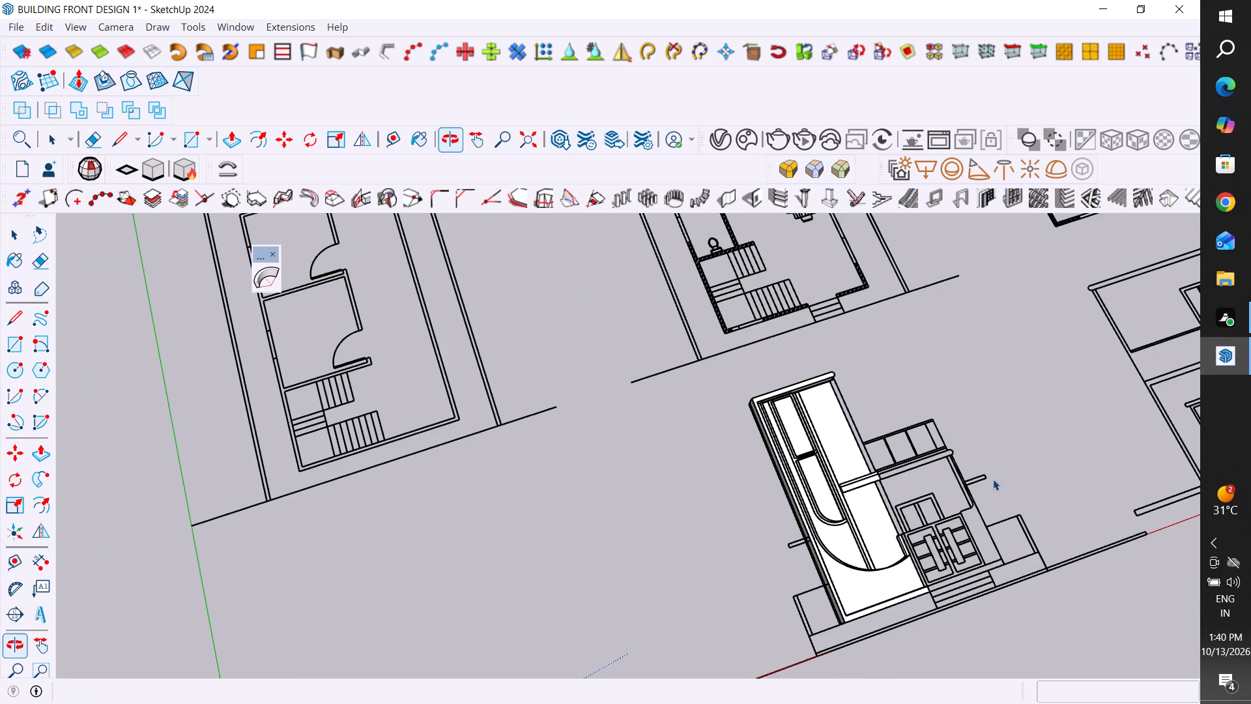
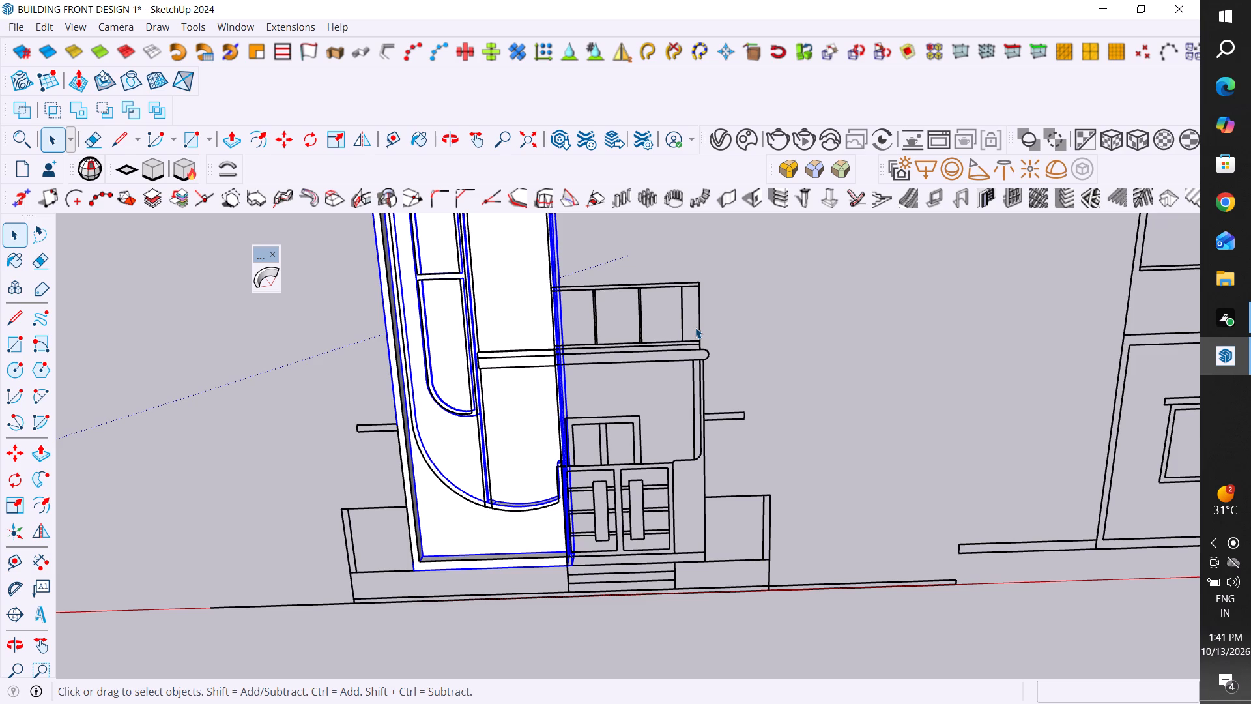
Move the wall body group 229" along the red axis, clear of the elevation drawing.
scroll(706, 355, up, 4)
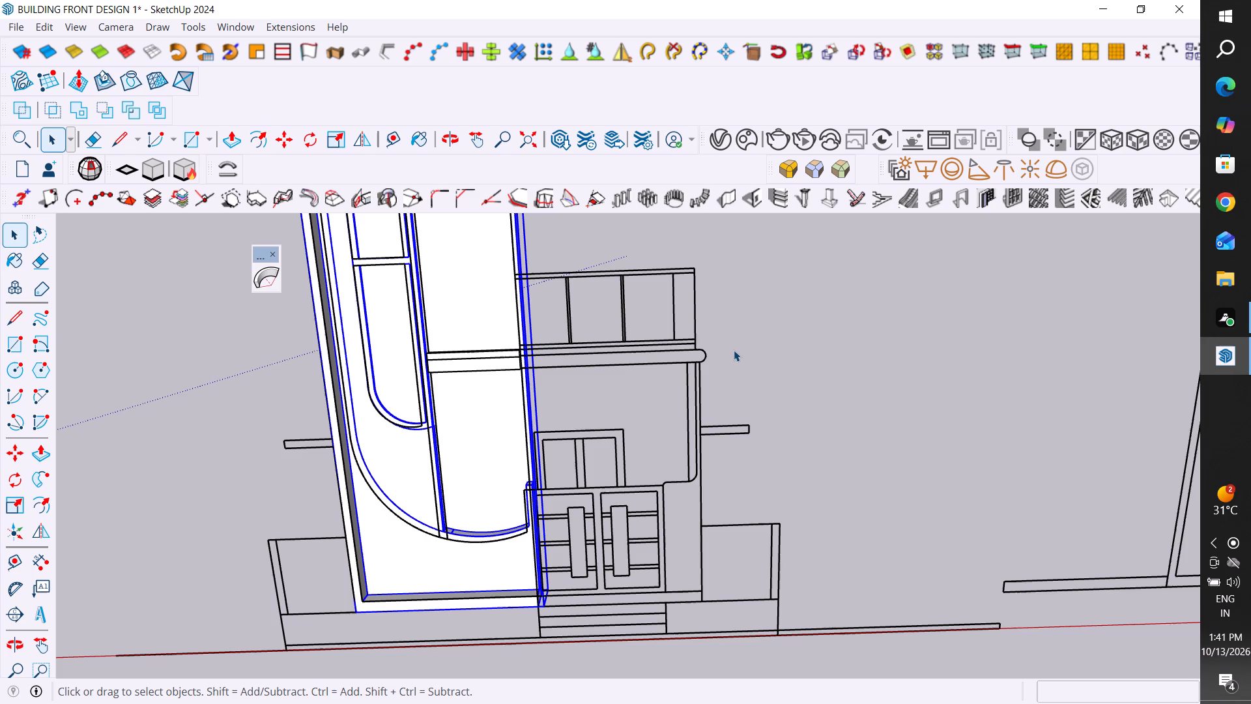
scroll(734, 350, down, 7)
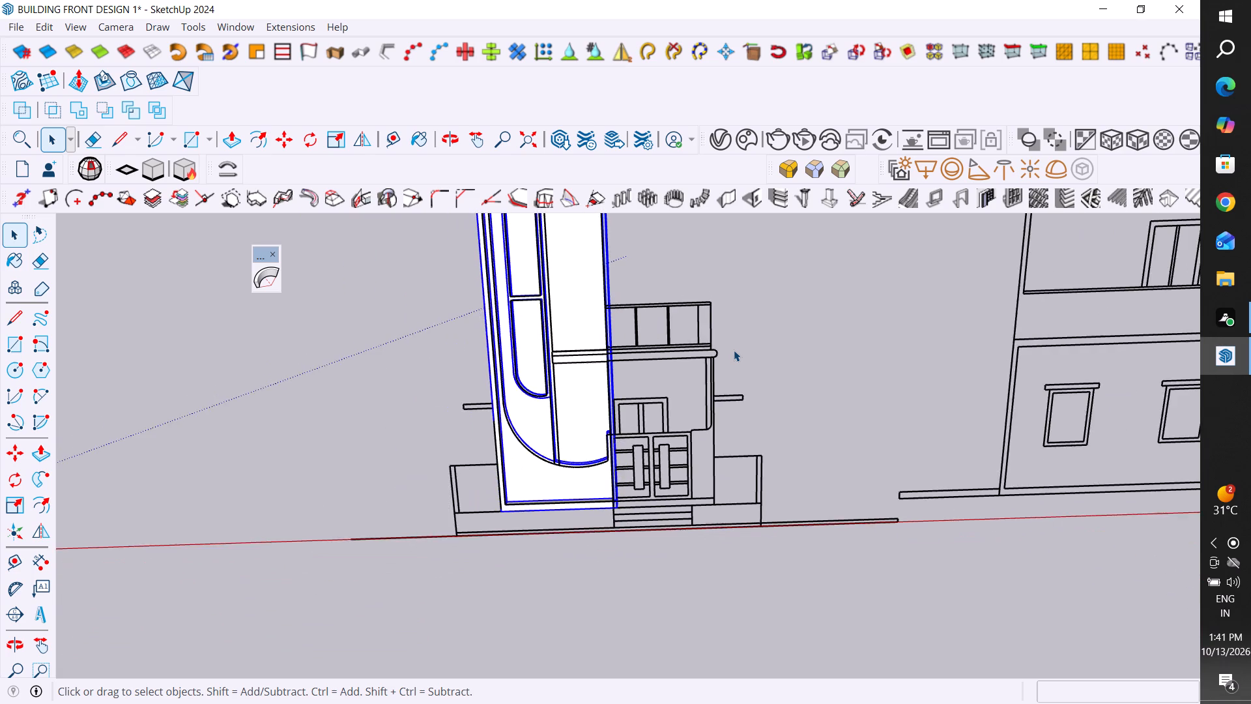
scroll(734, 350, down, 4)
scroll(698, 349, up, 3)
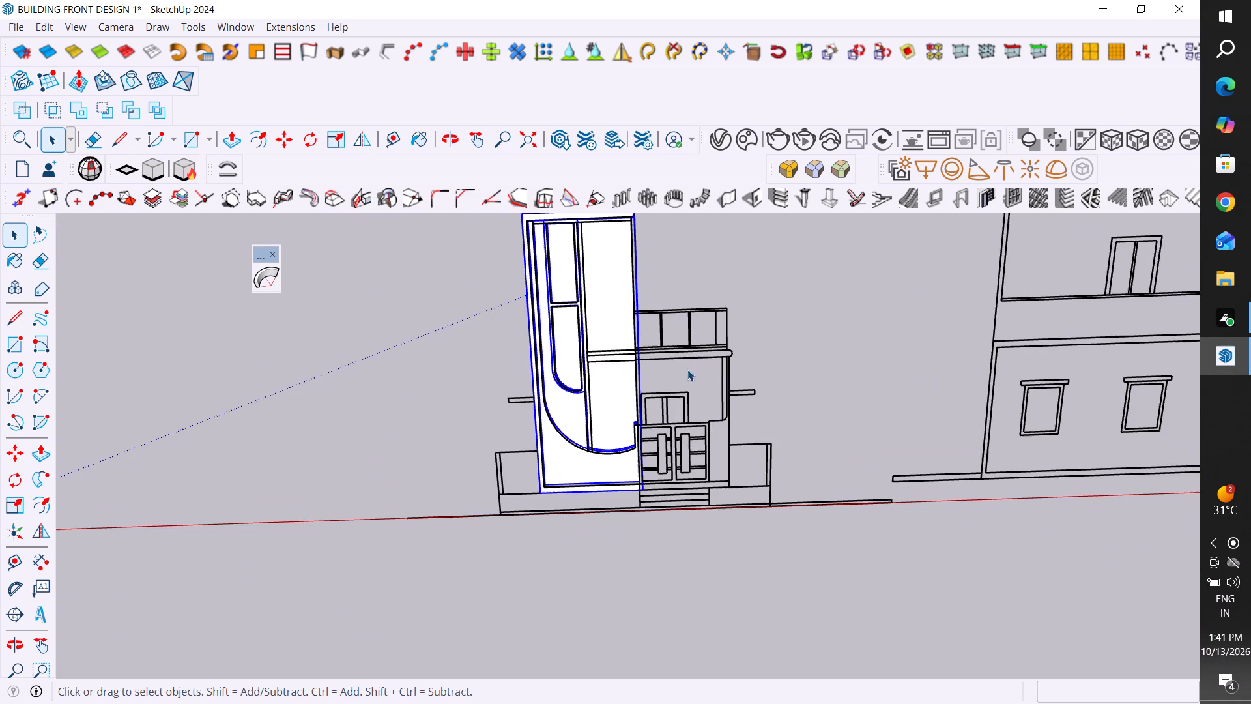
key(m)
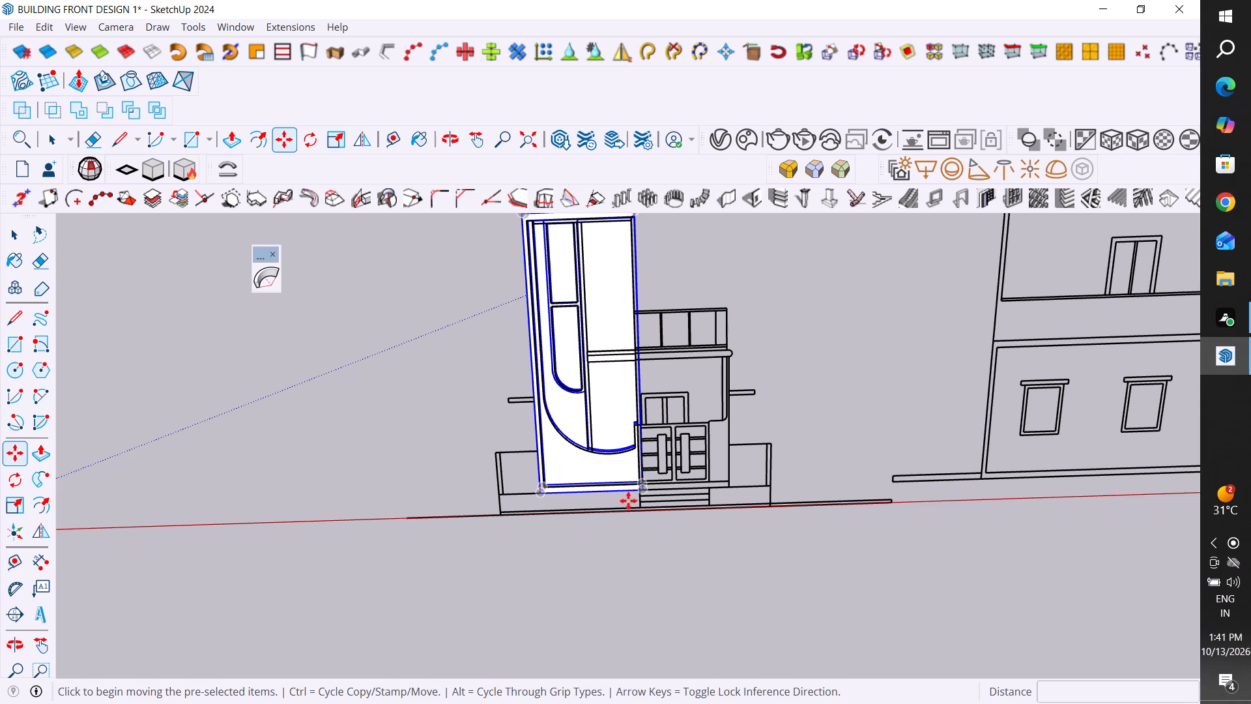
click(647, 490)
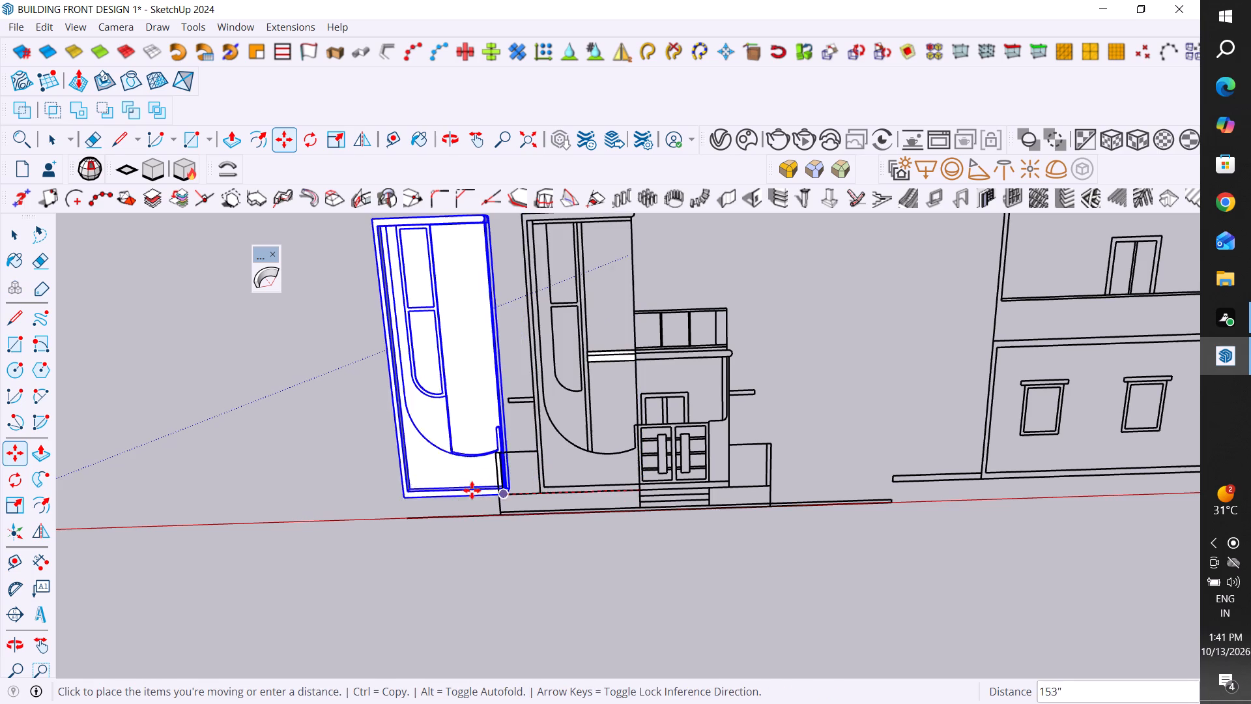
click(404, 499)
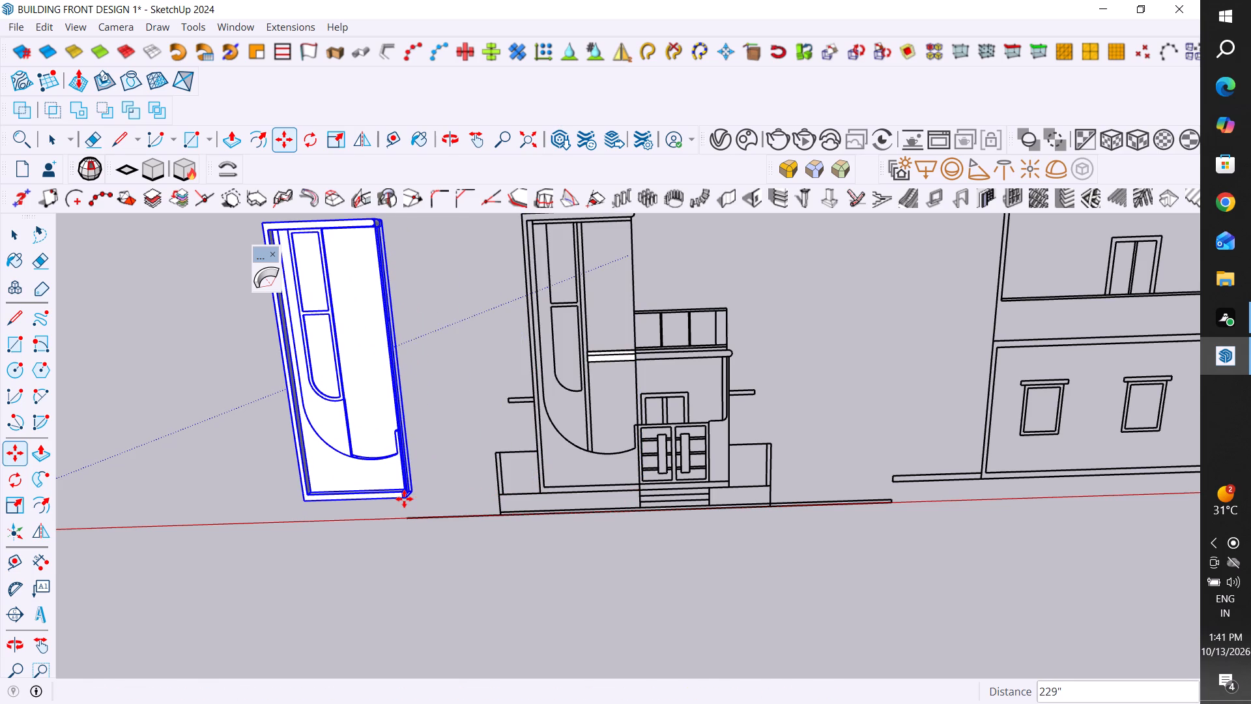
click(16, 235)
Move both parts of the horizontal band 226" along the red axis from the elevation drawing onto the wall body.
scroll(627, 332, up, 6)
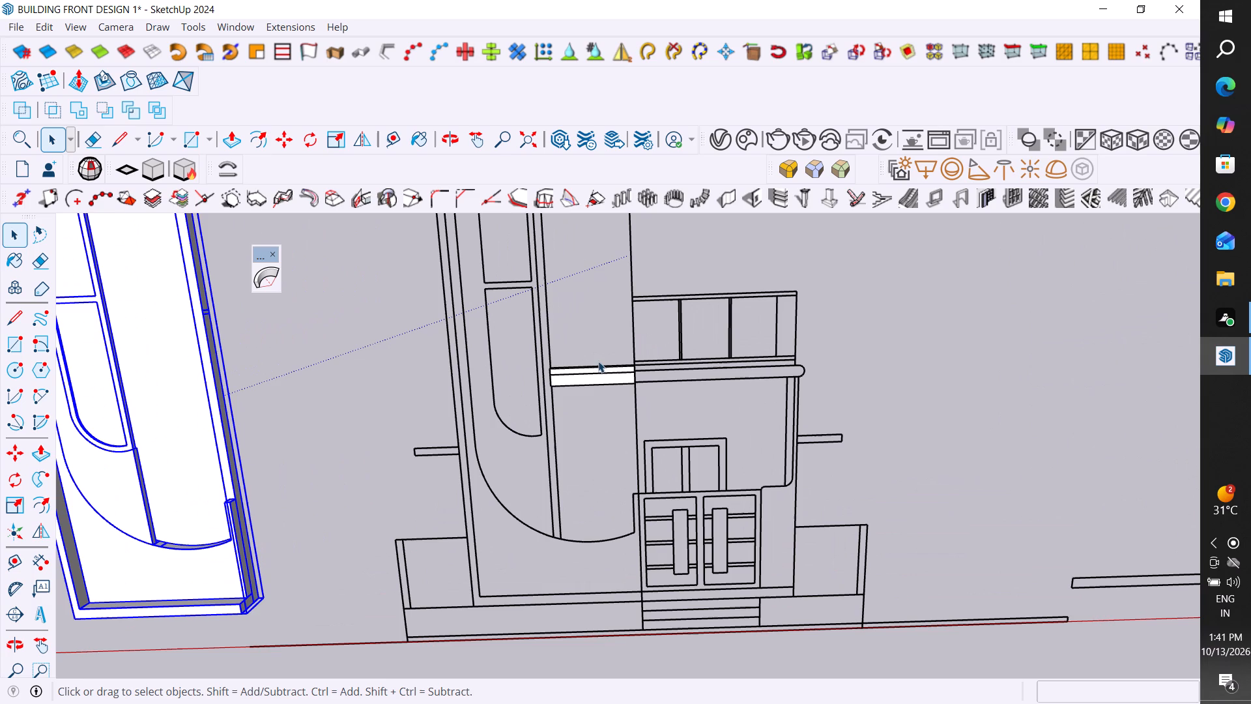
click(616, 377)
scroll(616, 376, up, 8)
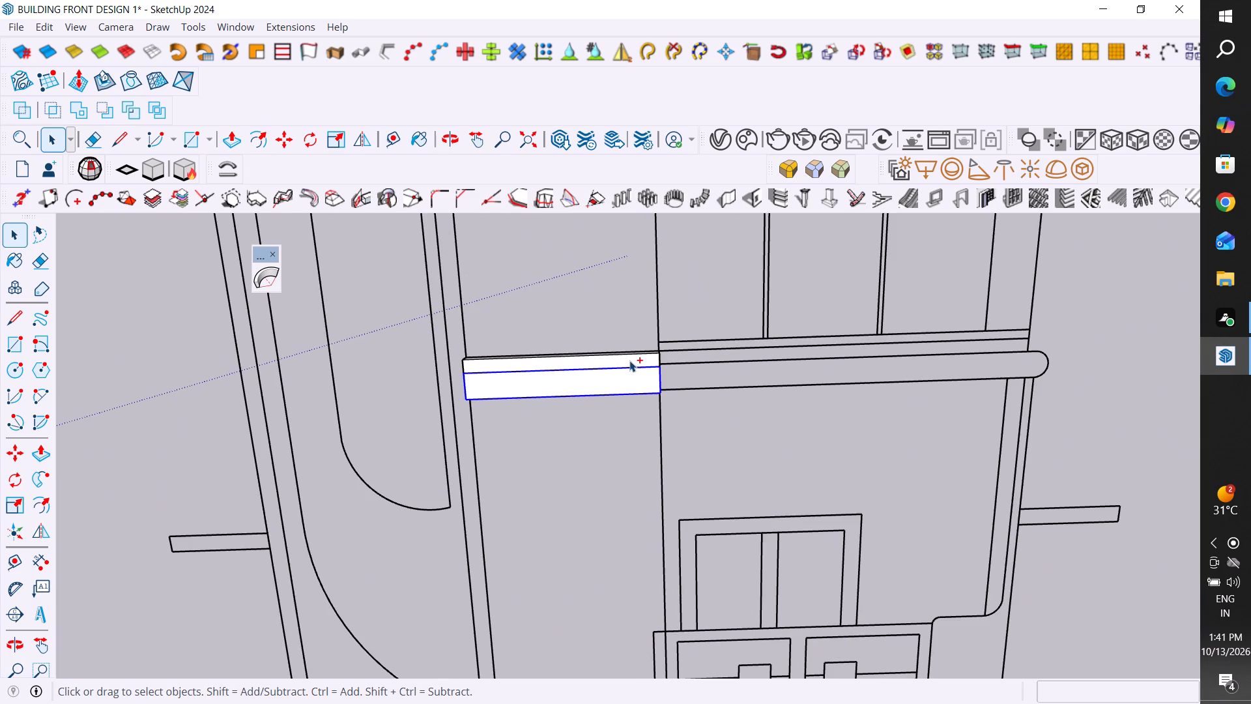
ctrl+click(630, 360)
key(m)
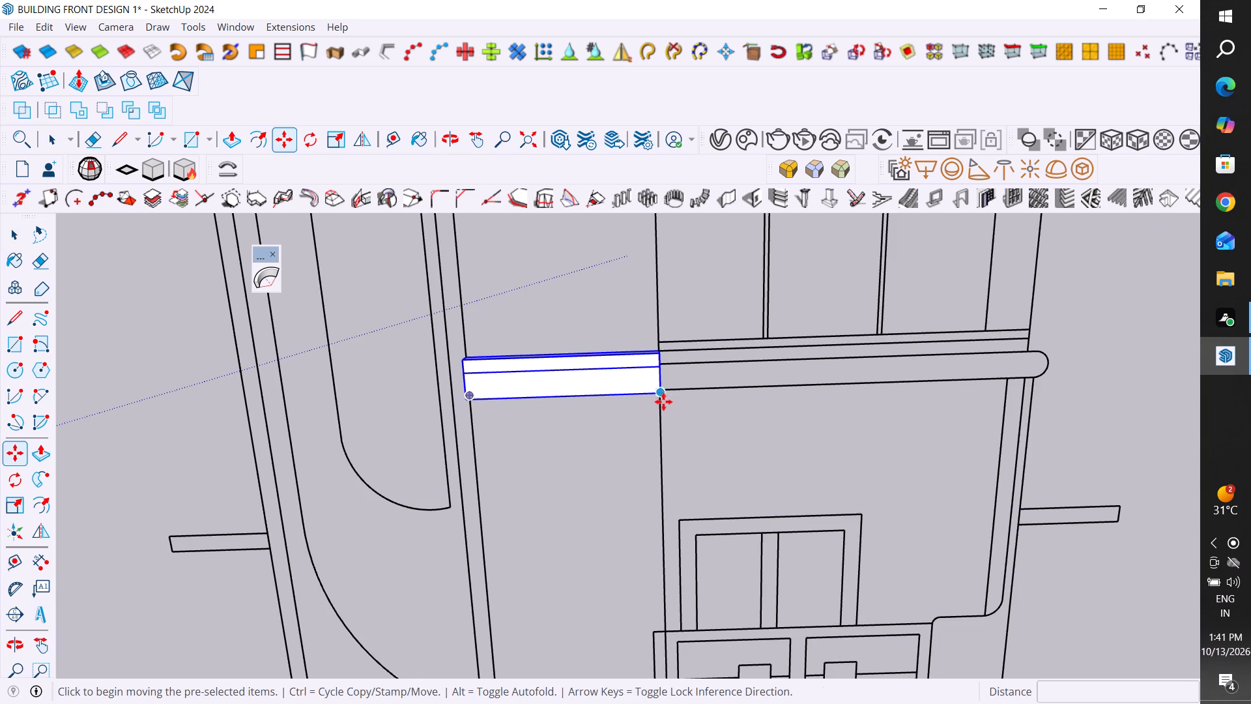
click(659, 395)
scroll(836, 383, down, 5)
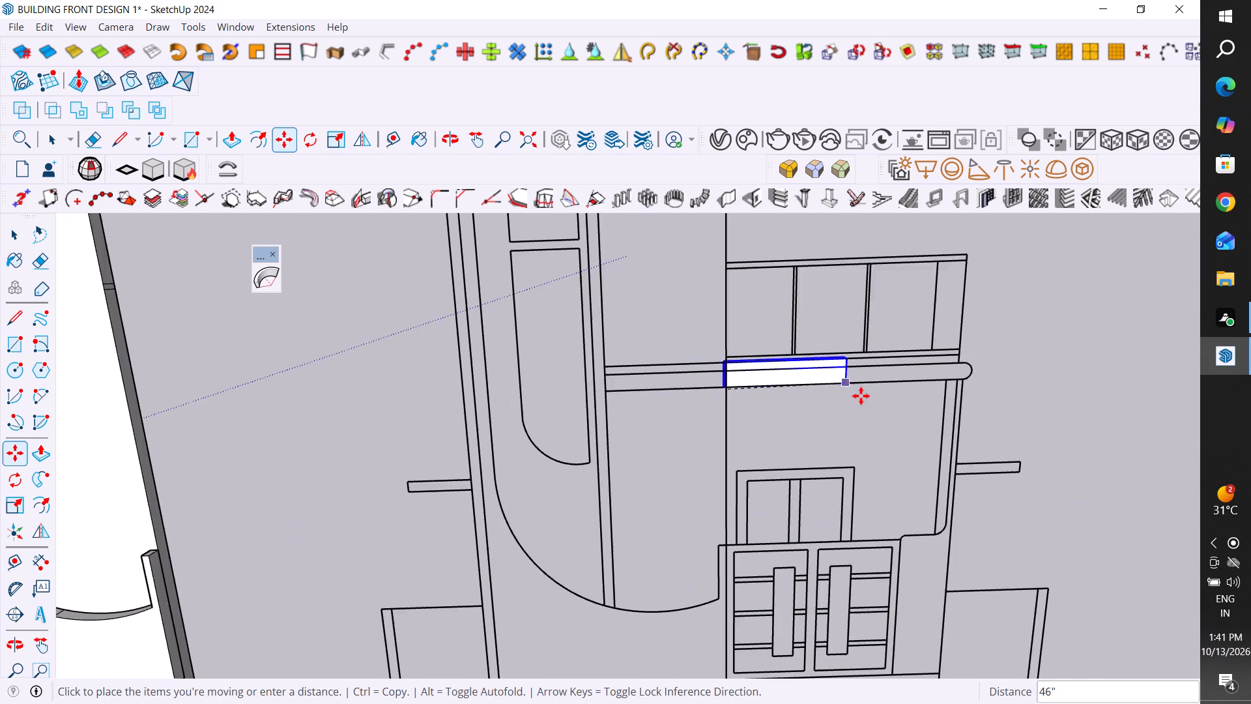
scroll(864, 396, down, 5)
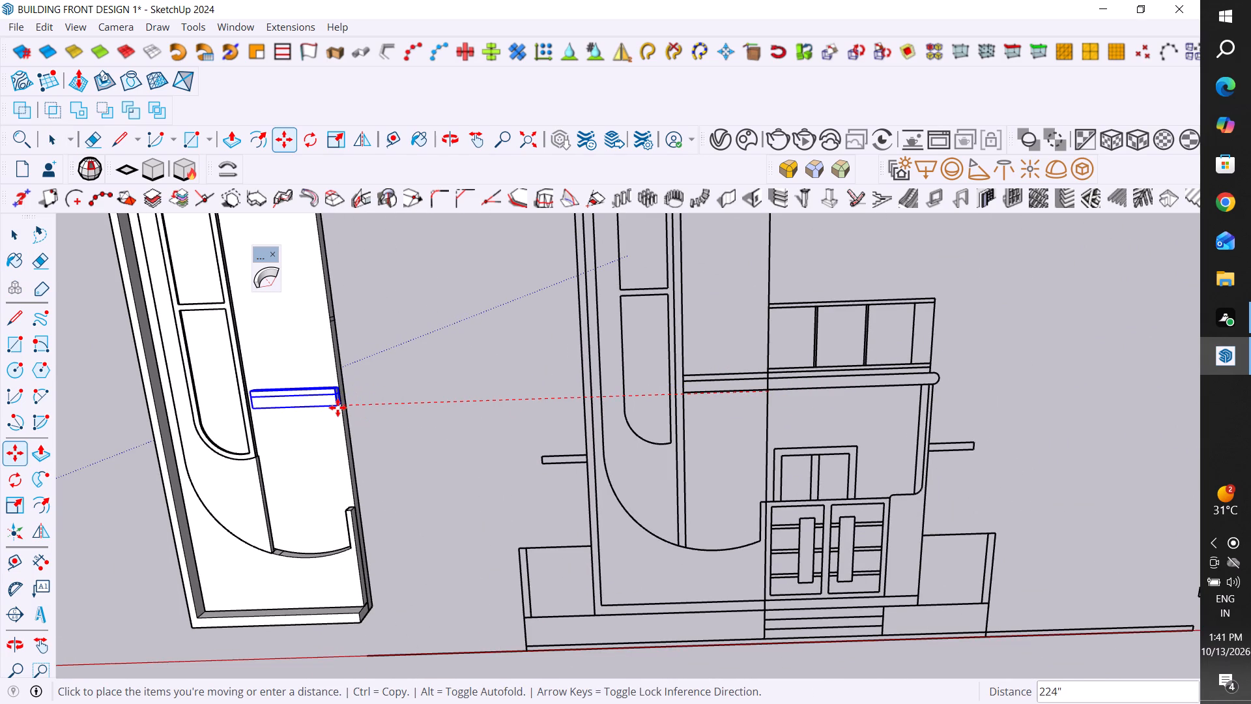
scroll(333, 407, up, 4)
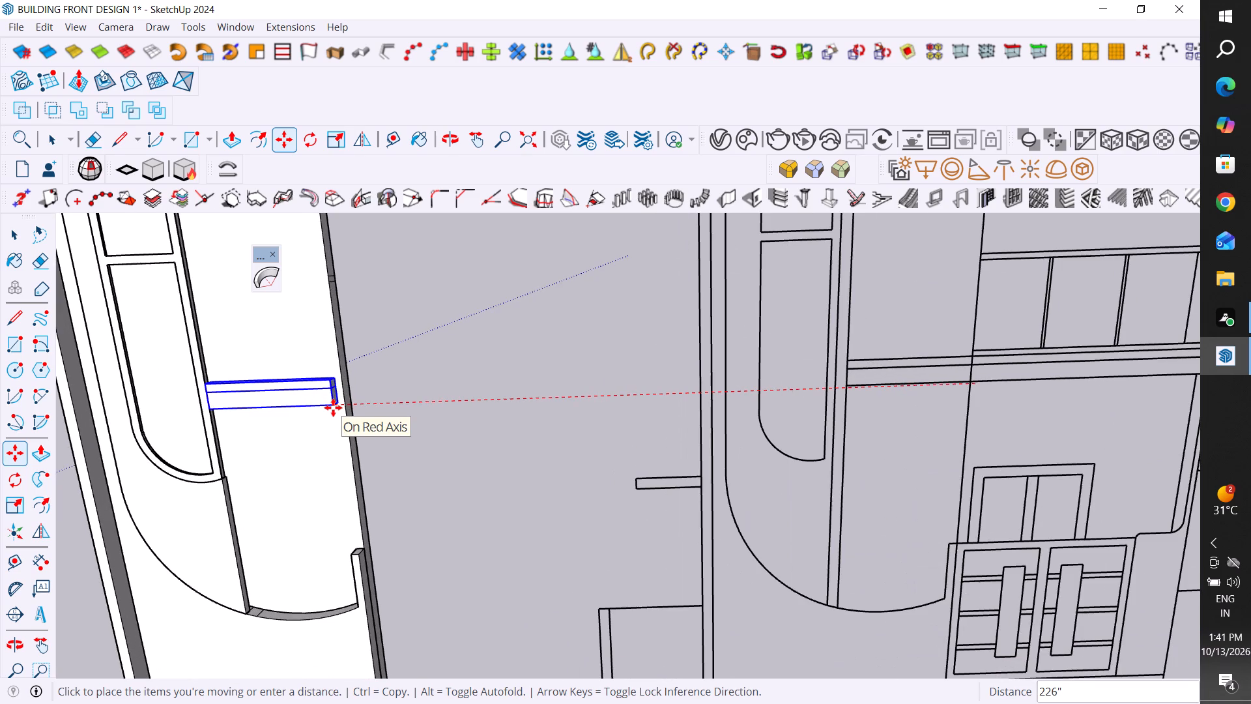
scroll(333, 407, up, 1)
click(333, 407)
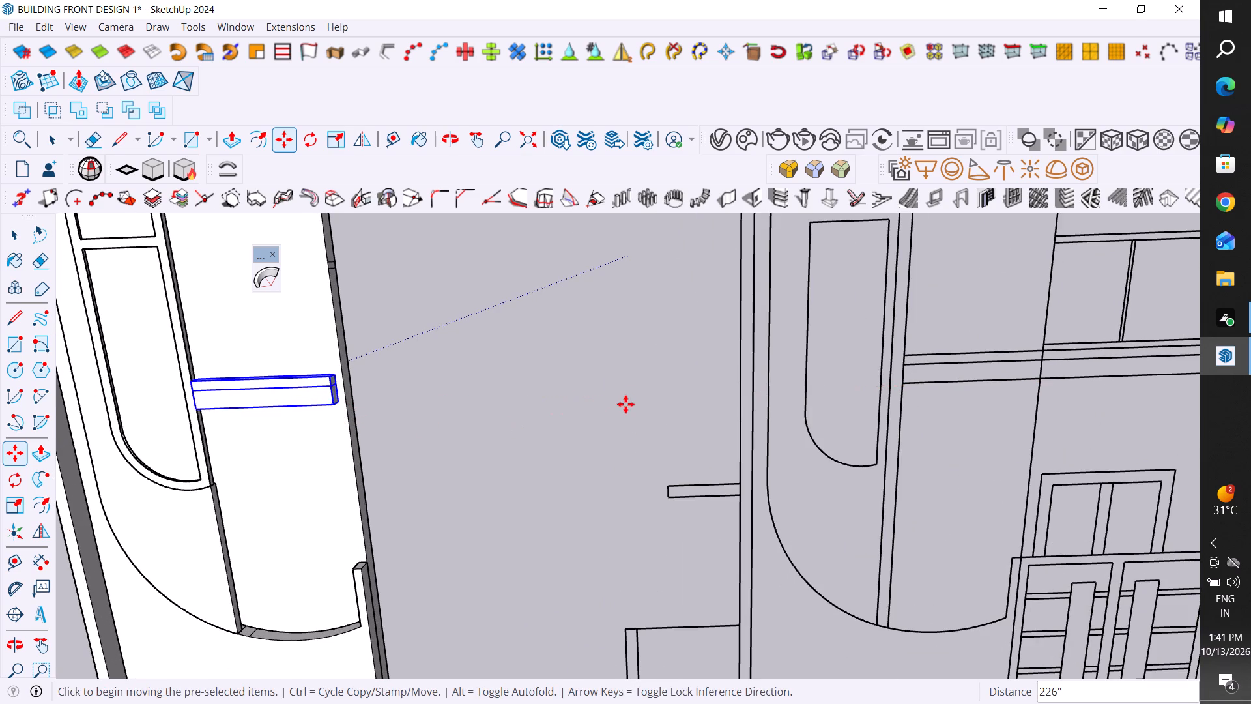
scroll(625, 404, down, 5)
click(18, 229)
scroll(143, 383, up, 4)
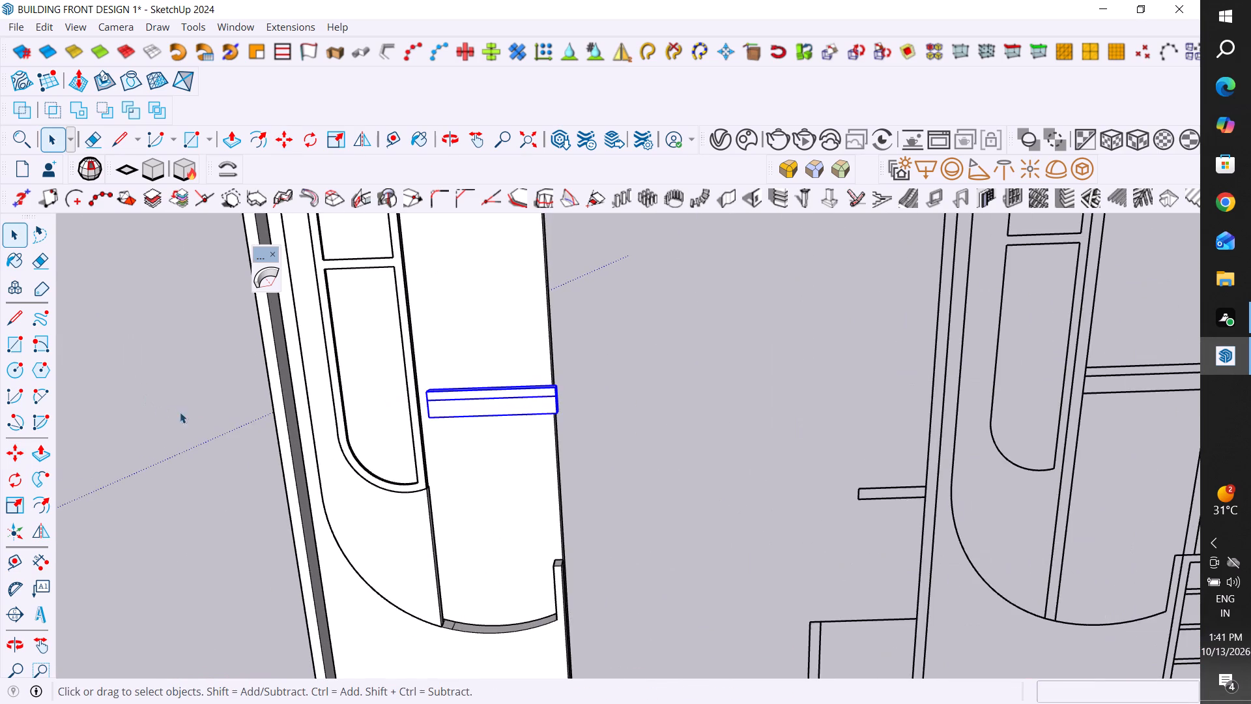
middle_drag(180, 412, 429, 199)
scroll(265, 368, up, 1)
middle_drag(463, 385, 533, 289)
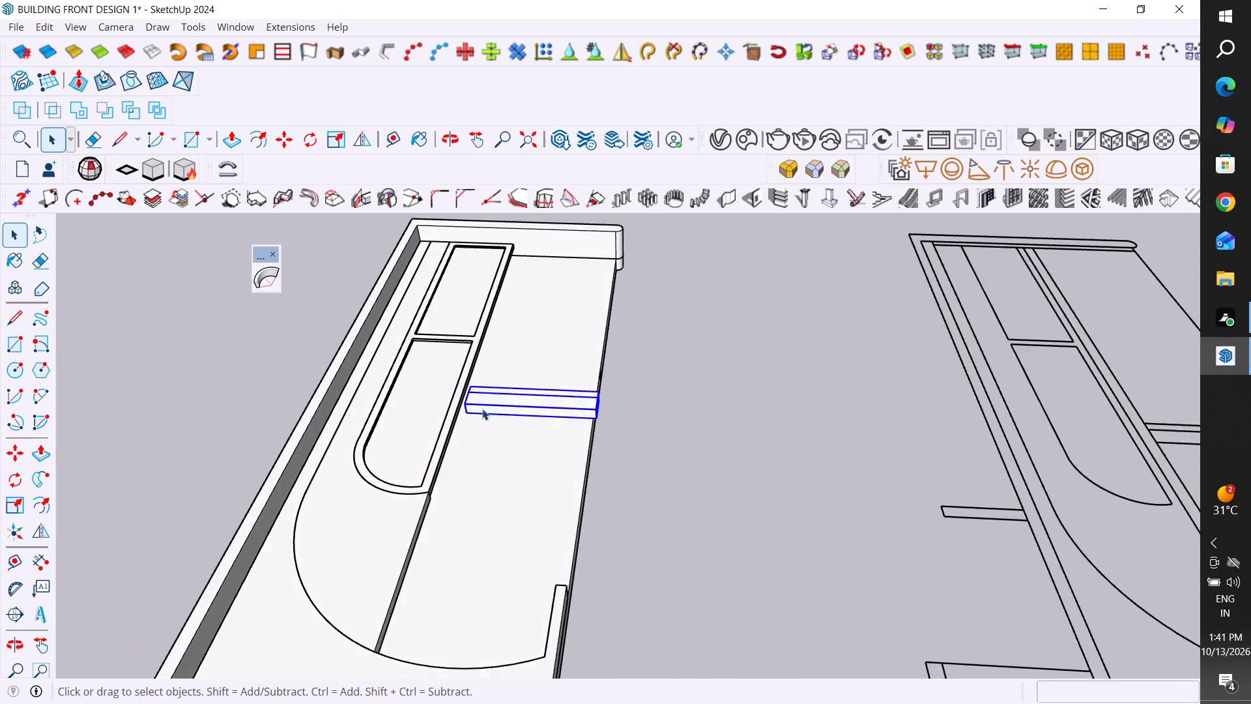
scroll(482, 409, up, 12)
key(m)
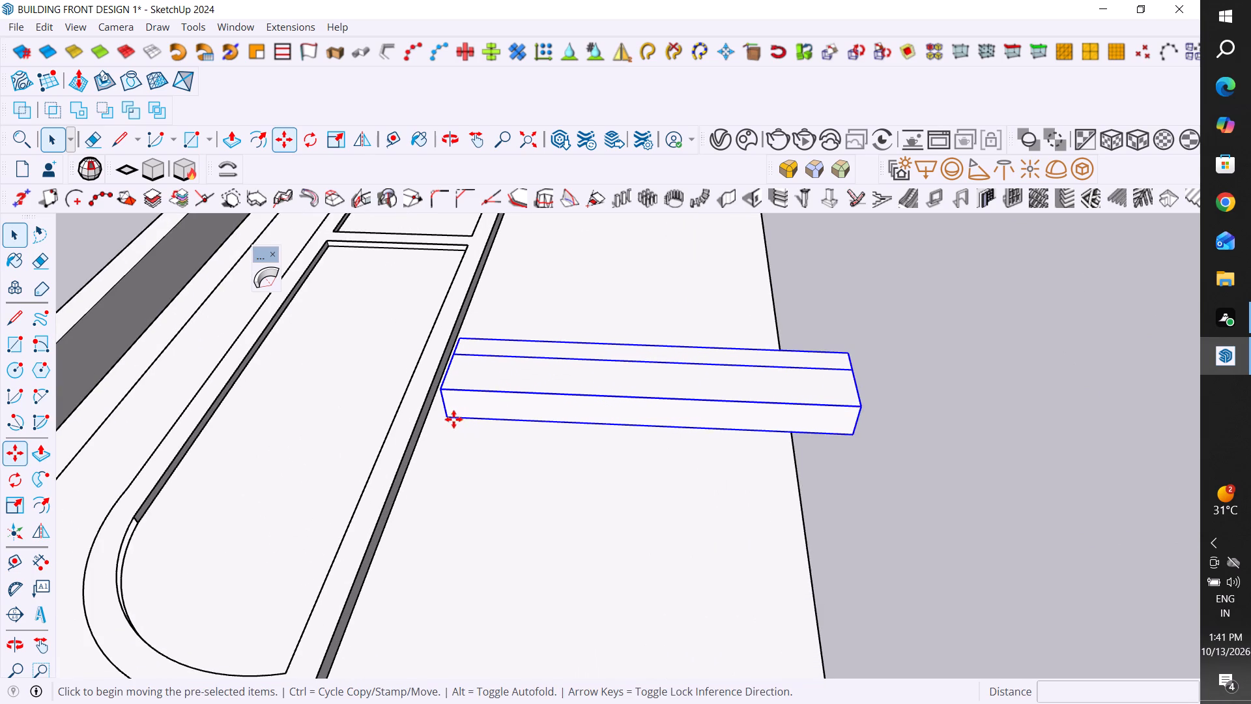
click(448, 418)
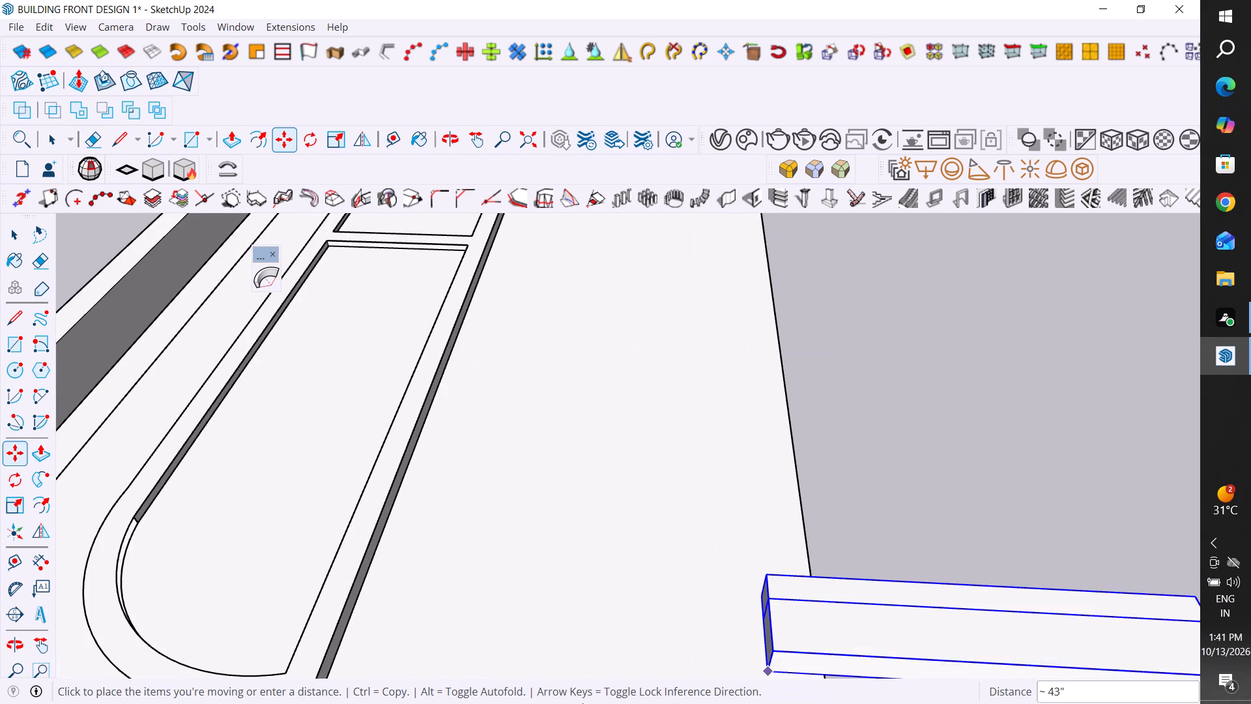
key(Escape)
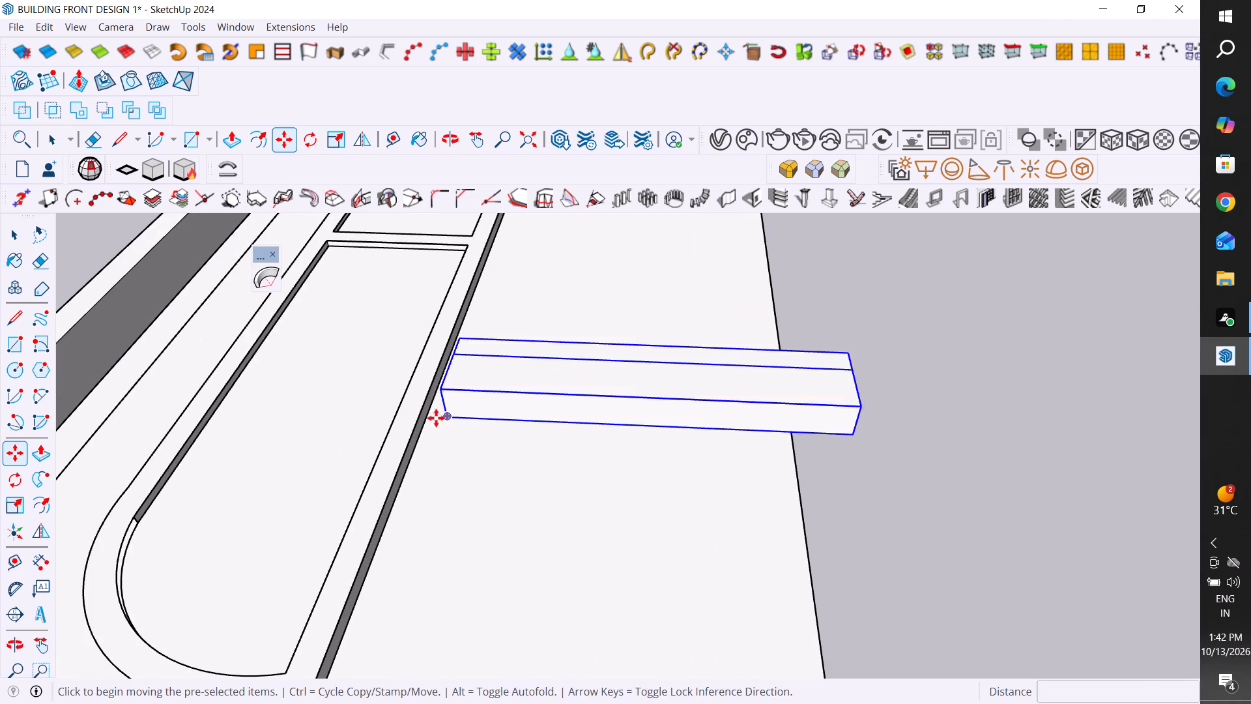
Move the two-part horizontal band 9" along the red axis toward the wall body's tall window frame and clear the selection.
scroll(434, 409, up, 5)
middle_drag(456, 413, 513, 257)
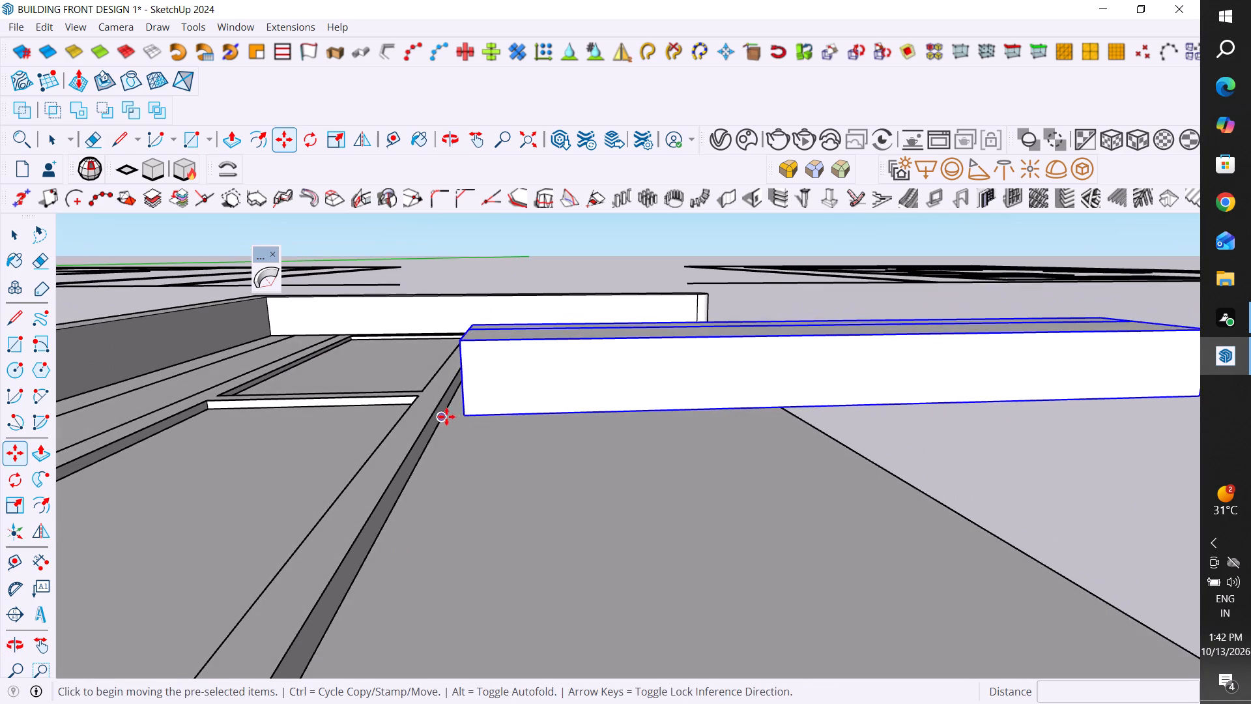
scroll(591, 454, down, 12)
middle_drag(591, 454, 670, 675)
scroll(666, 403, down, 4)
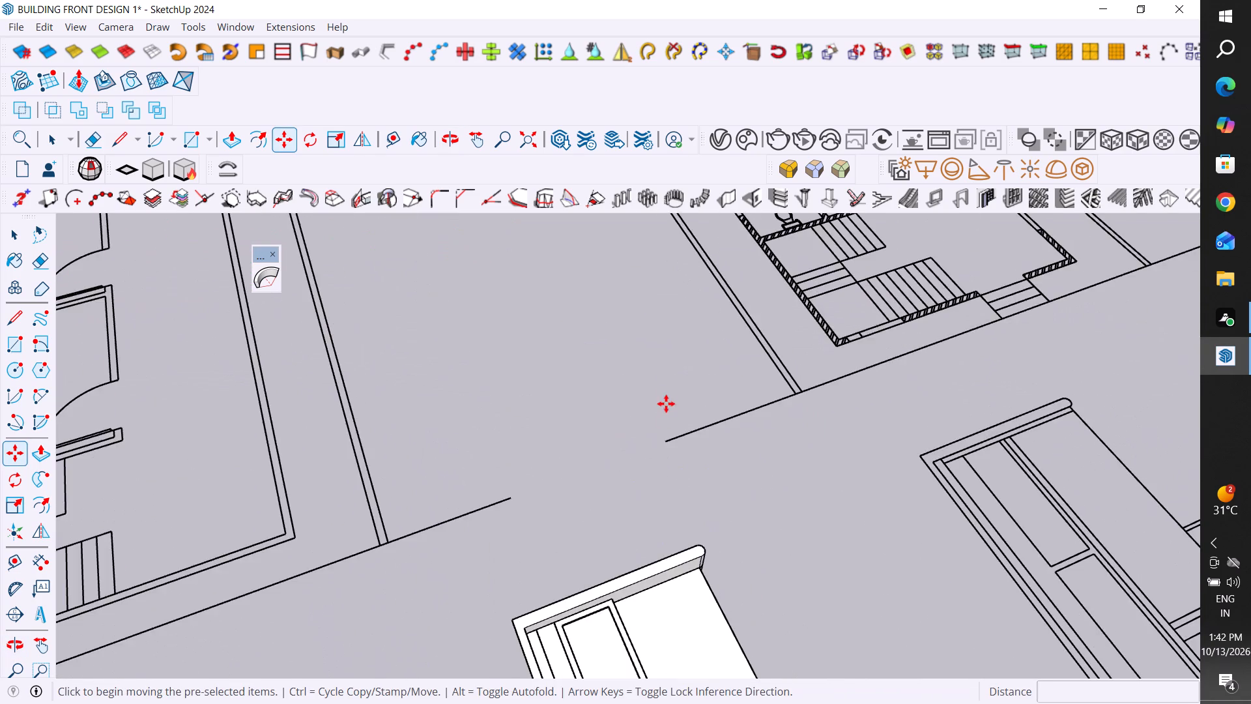
scroll(666, 403, down, 8)
middle_drag(624, 539, 799, 580)
scroll(802, 550, up, 9)
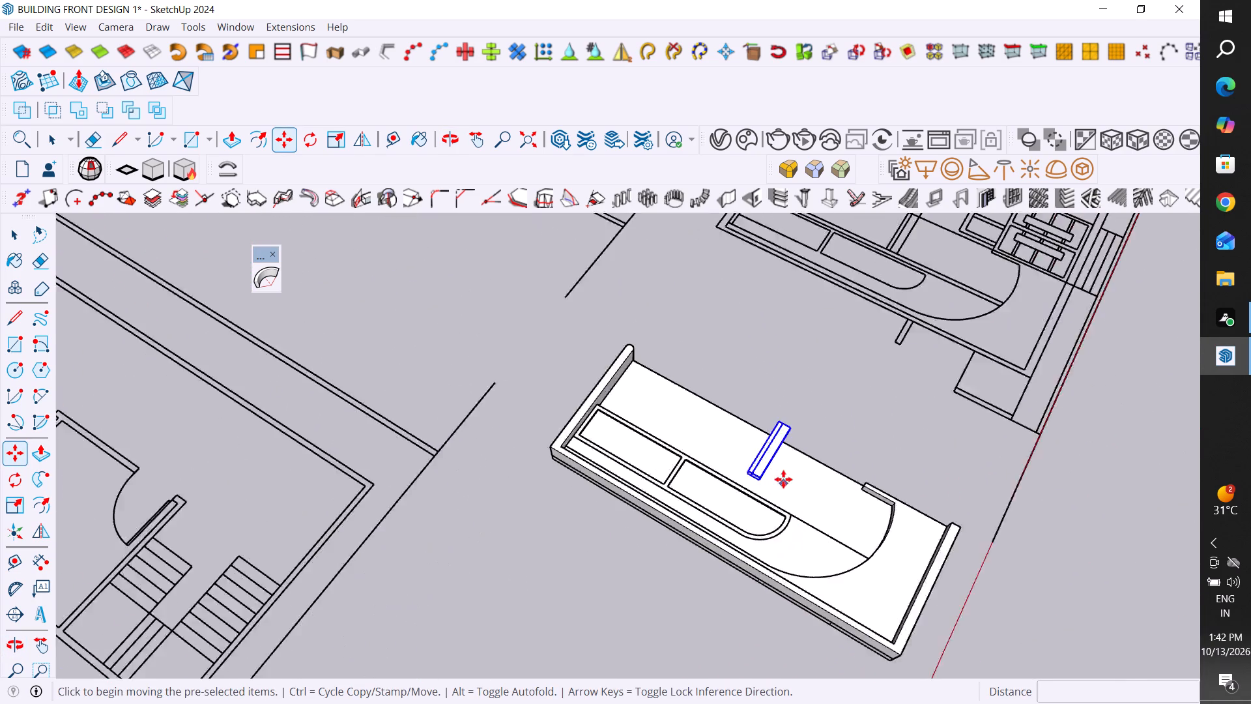
scroll(783, 479, up, 12)
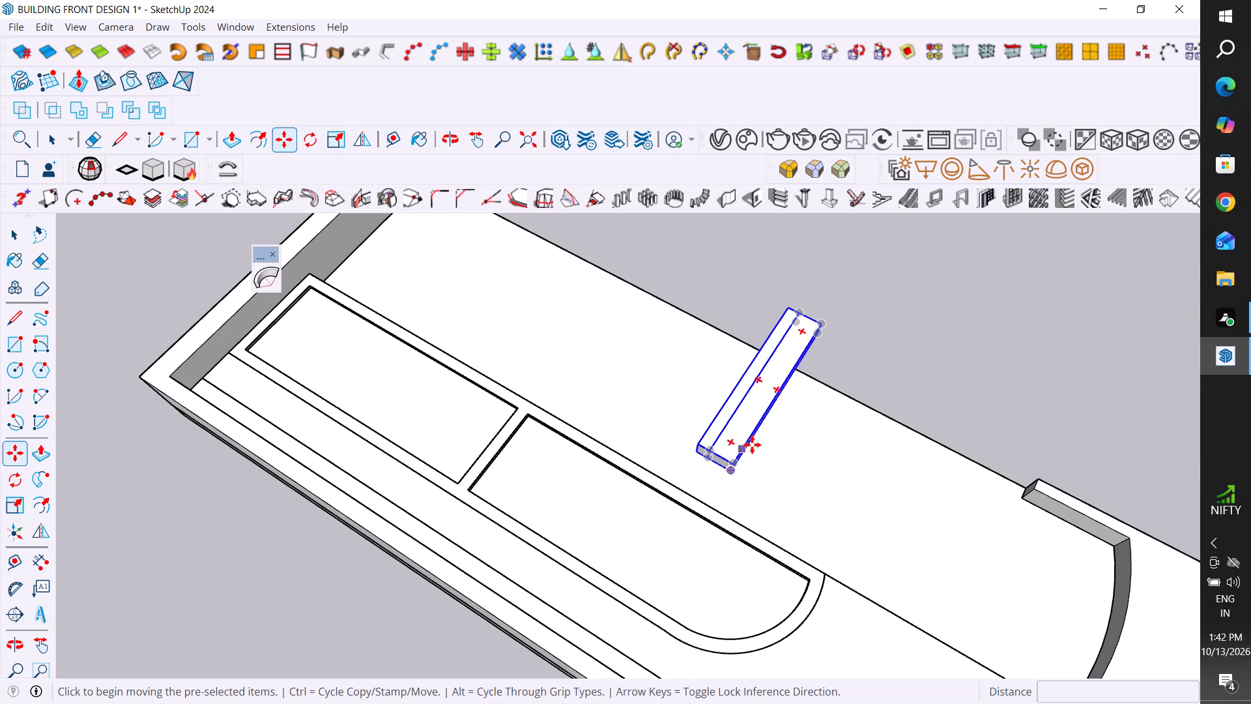
scroll(743, 450, up, 11)
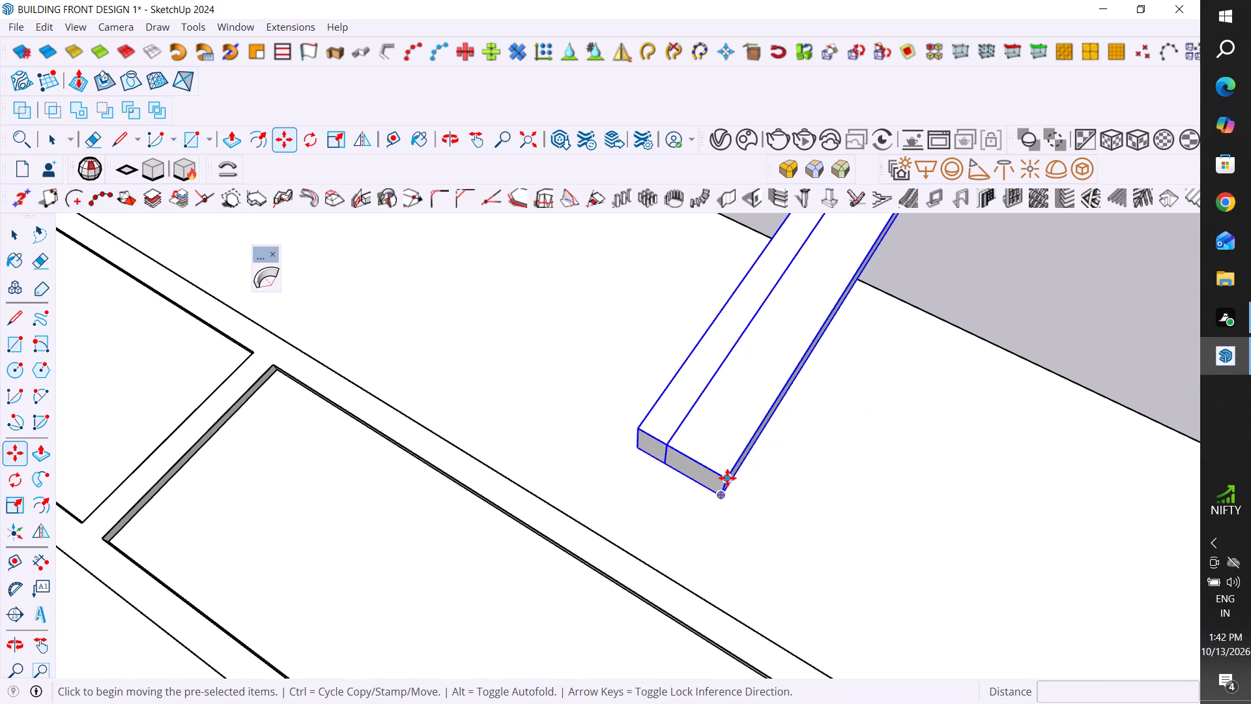
click(727, 478)
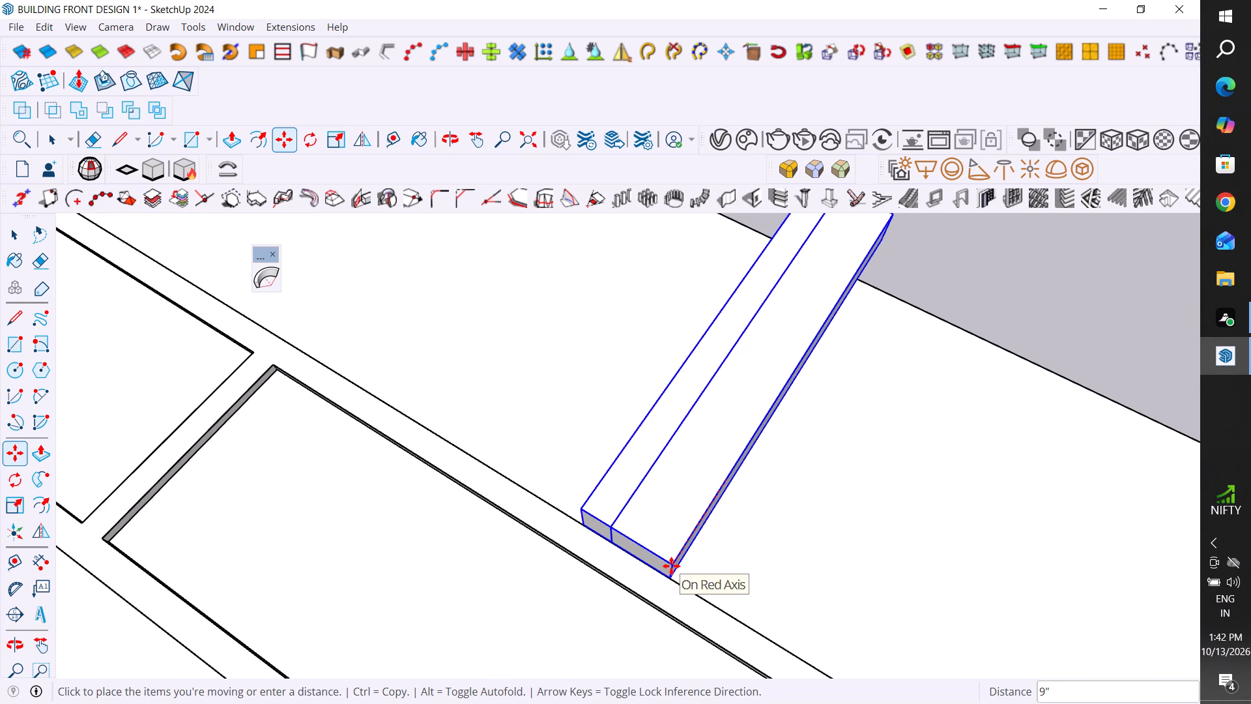
click(671, 566)
click(13, 231)
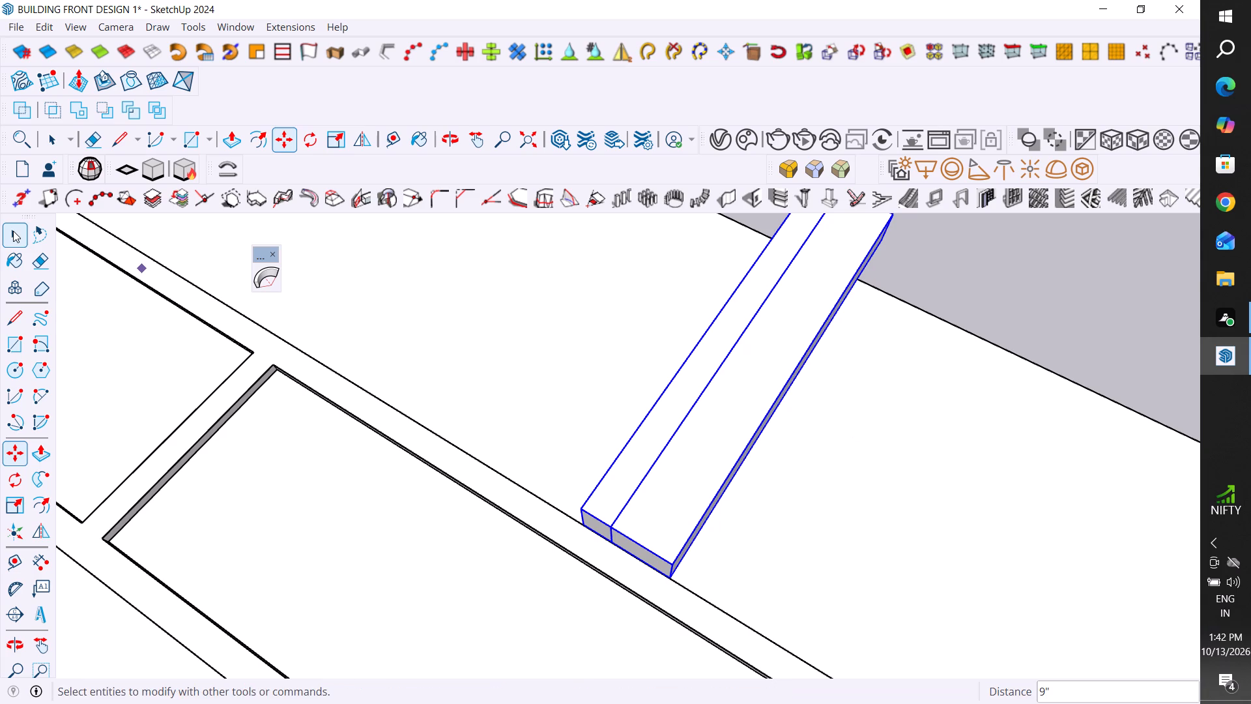
click(1056, 288)
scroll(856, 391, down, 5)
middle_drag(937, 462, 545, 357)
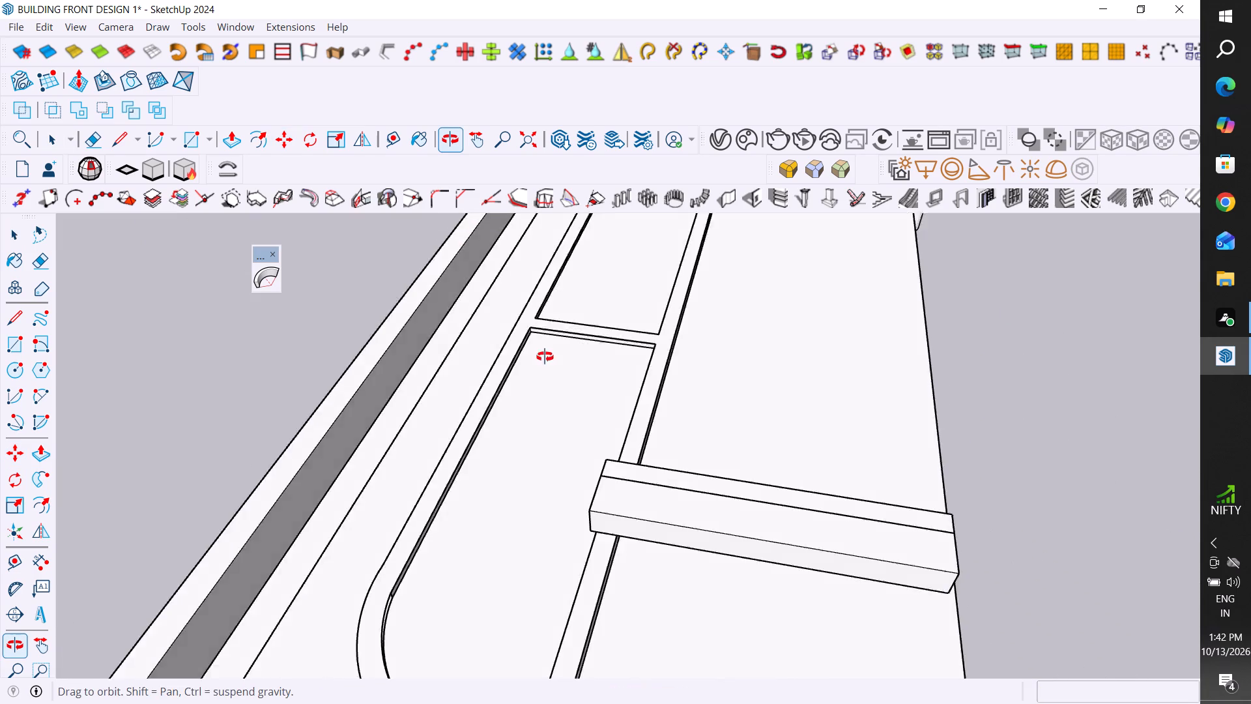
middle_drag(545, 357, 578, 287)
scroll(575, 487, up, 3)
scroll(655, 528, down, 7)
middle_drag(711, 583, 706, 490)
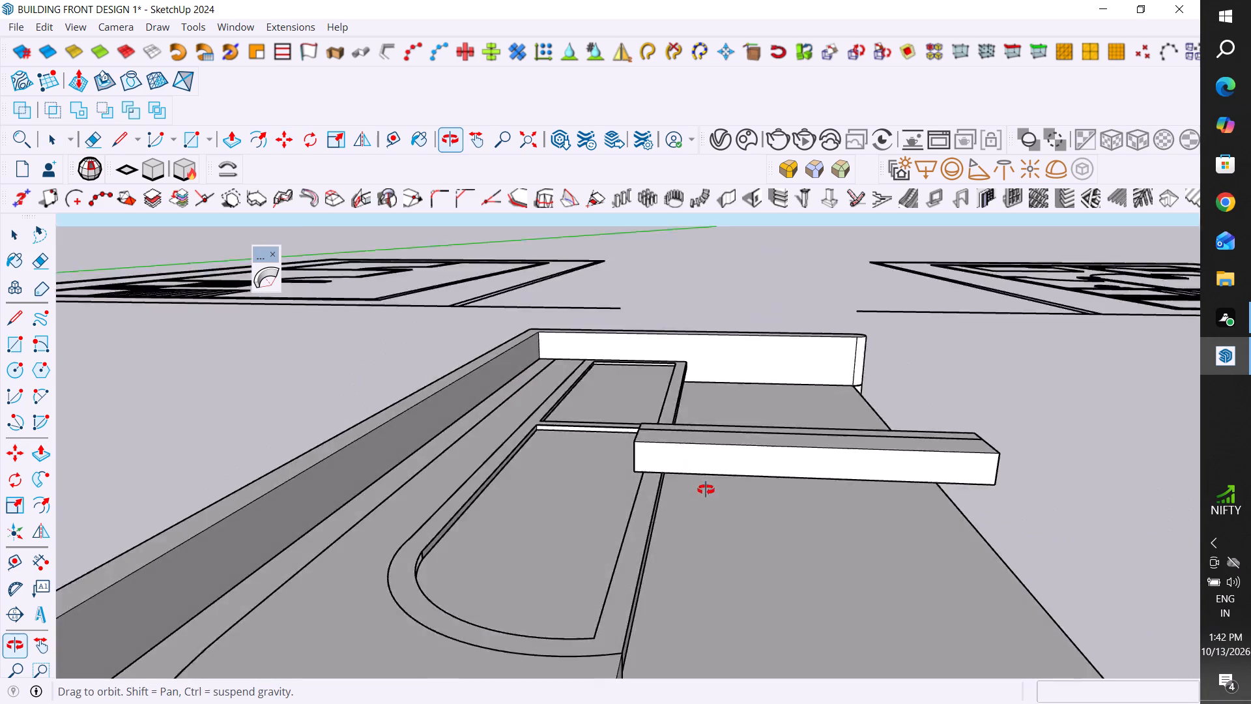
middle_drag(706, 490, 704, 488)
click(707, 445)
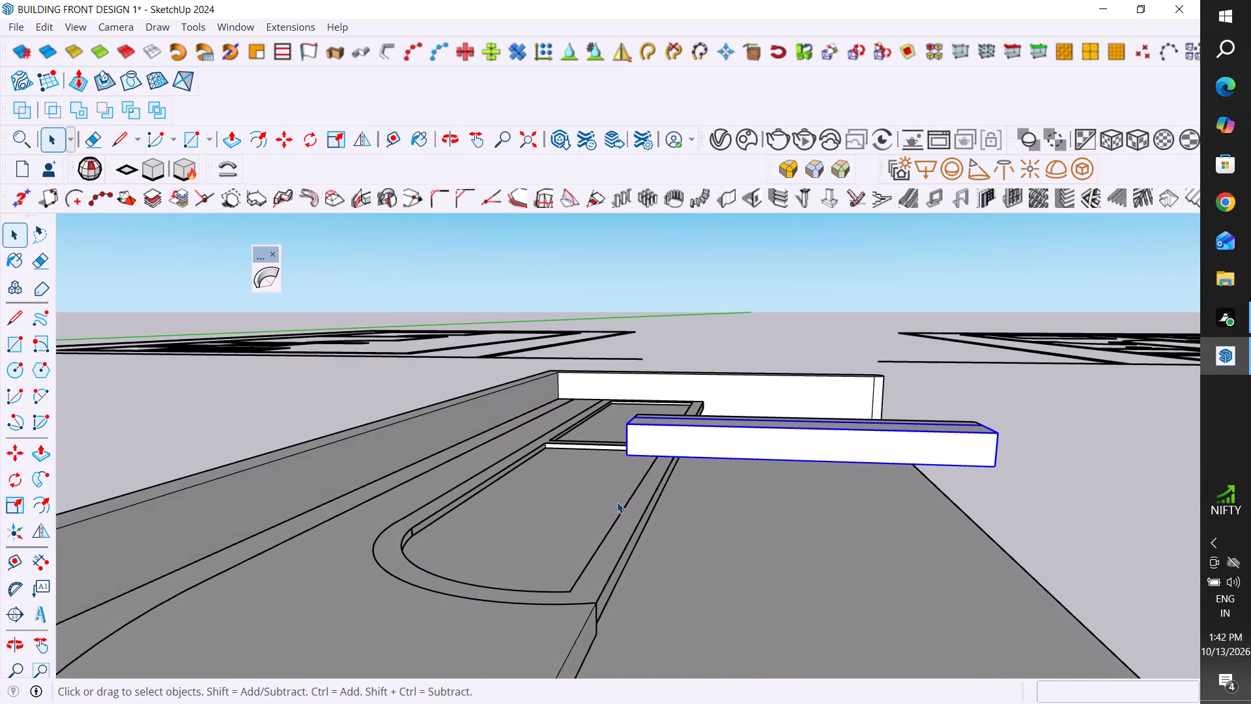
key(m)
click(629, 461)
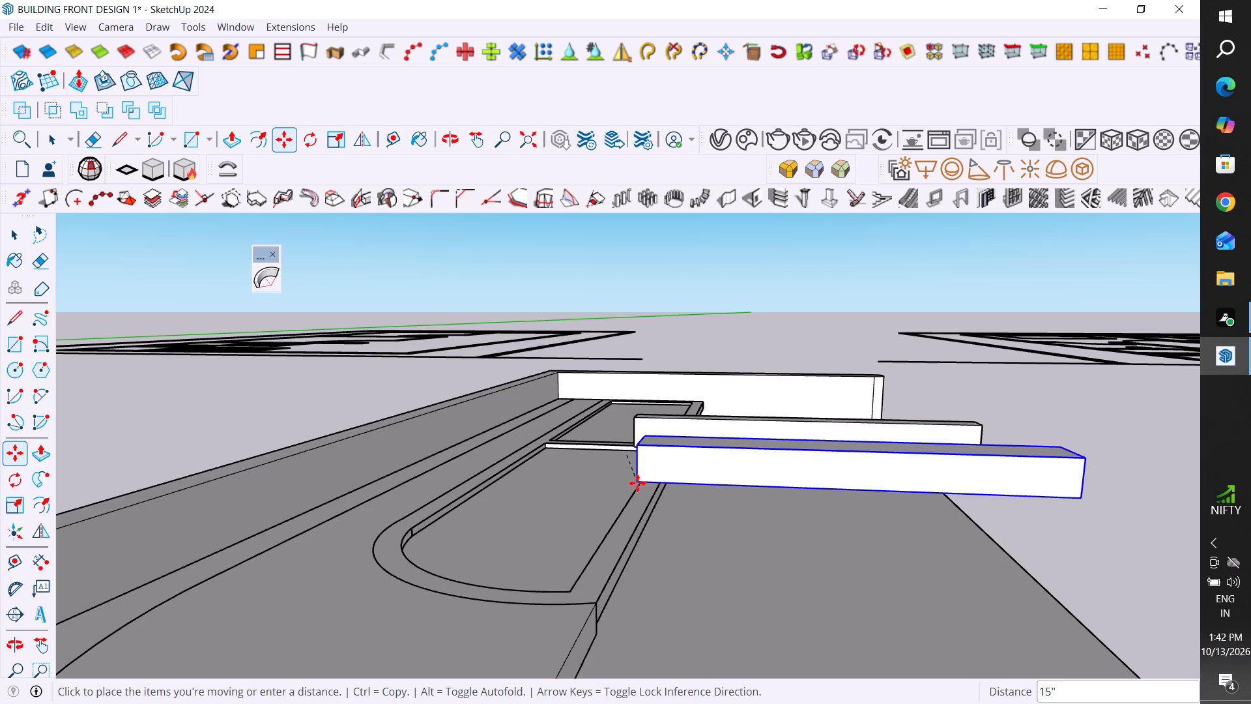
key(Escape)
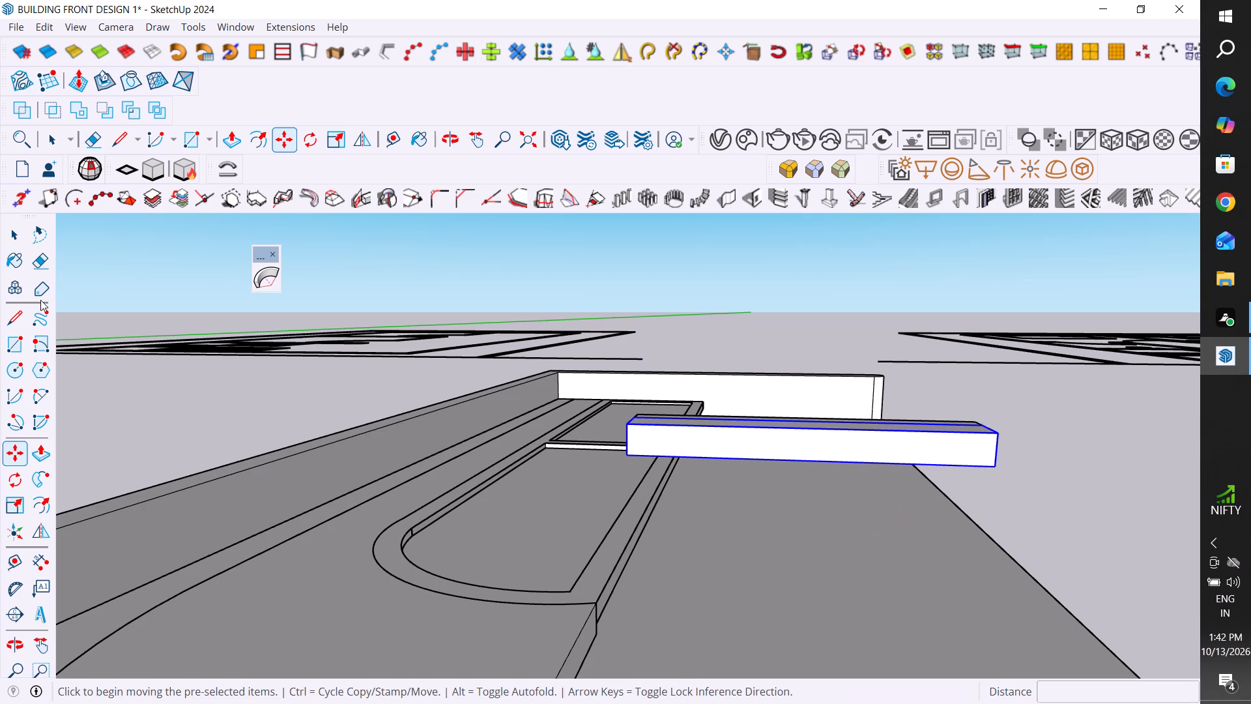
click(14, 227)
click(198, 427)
Move both parts of the horizontal band 8" down along the blue axis toward the wall body and clear the selection.
scroll(794, 445, down, 6)
middle_drag(753, 492, 765, 497)
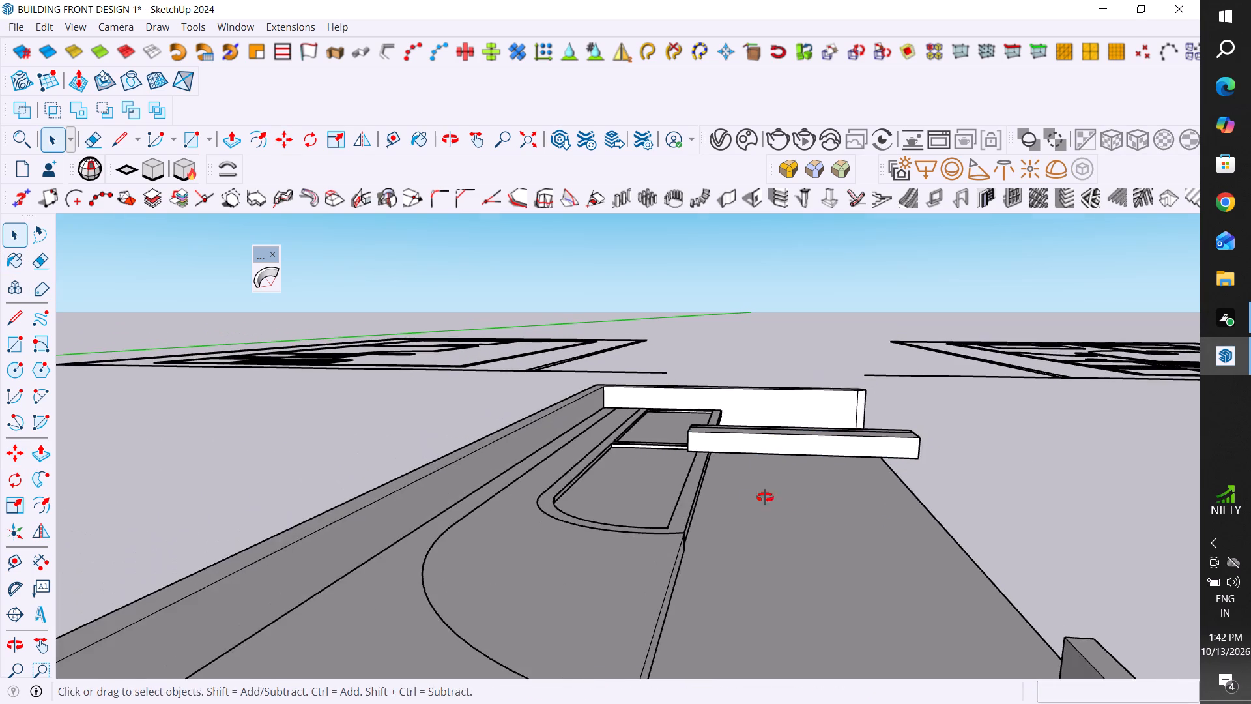
middle_drag(765, 497, 827, 539)
scroll(1073, 541, up, 3)
drag(1066, 482, 1009, 543)
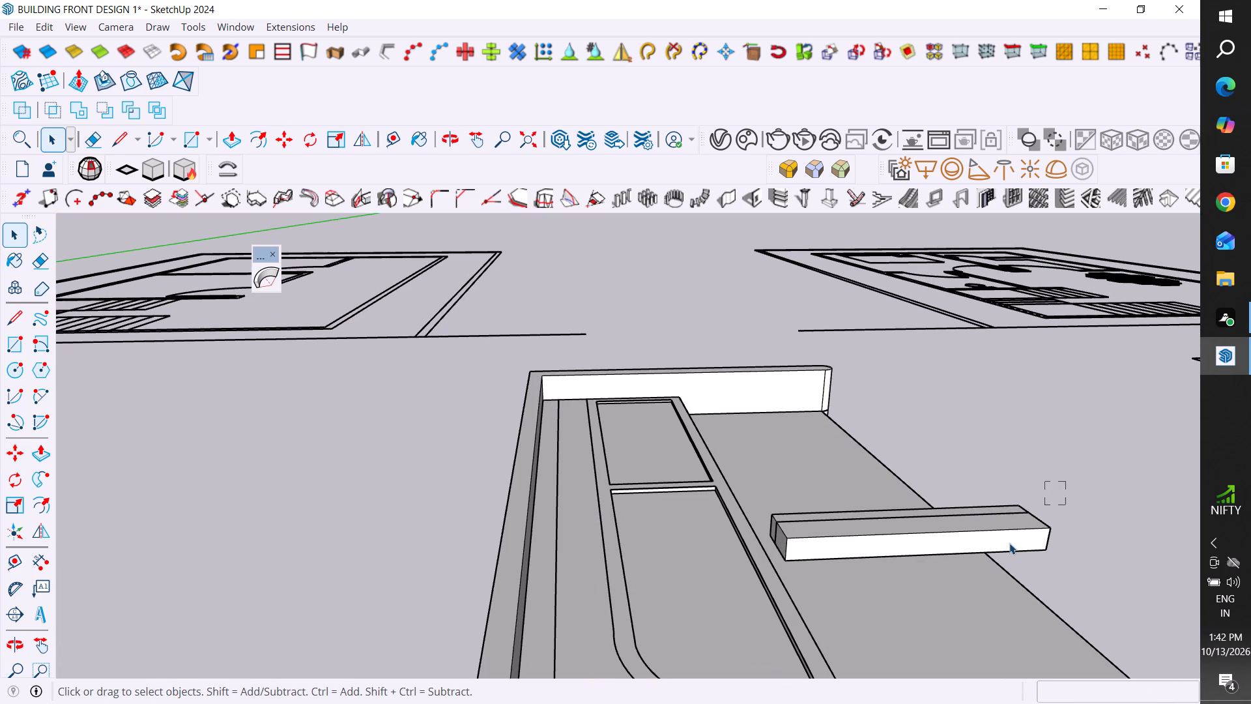
drag(1009, 543, 1004, 546)
scroll(704, 517, down, 9)
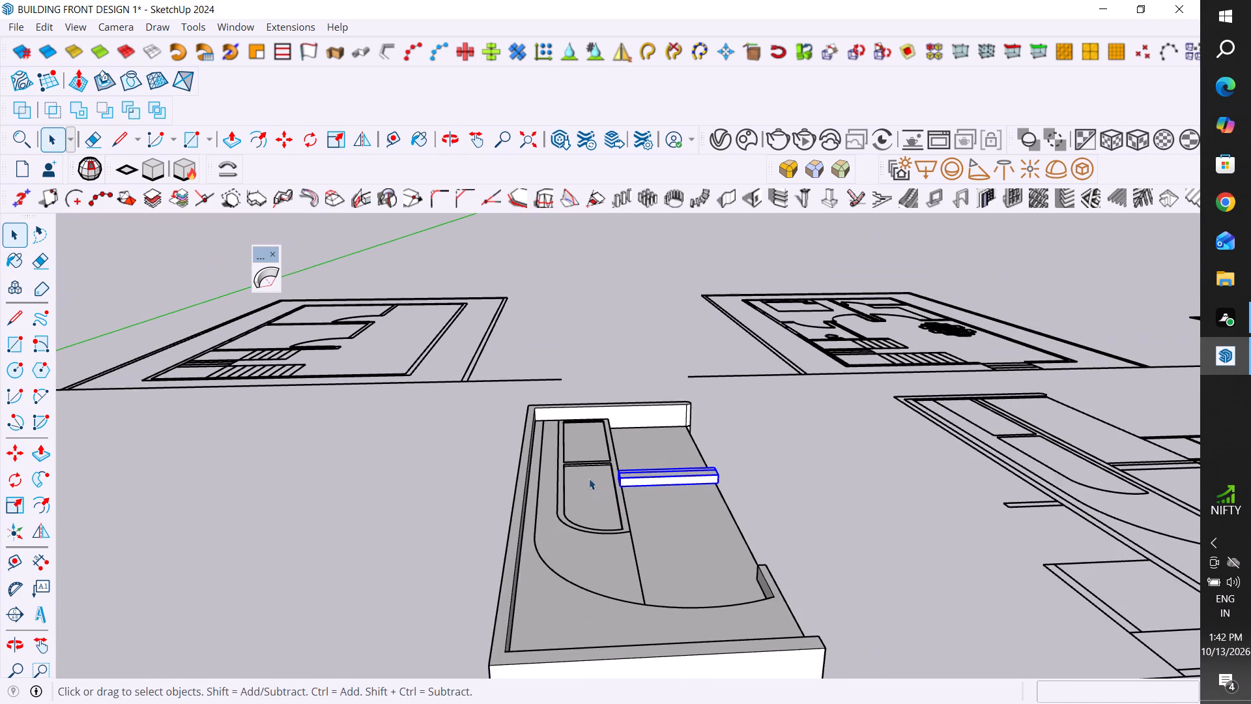
middle_drag(583, 475, 526, 465)
scroll(523, 463, up, 9)
key(m)
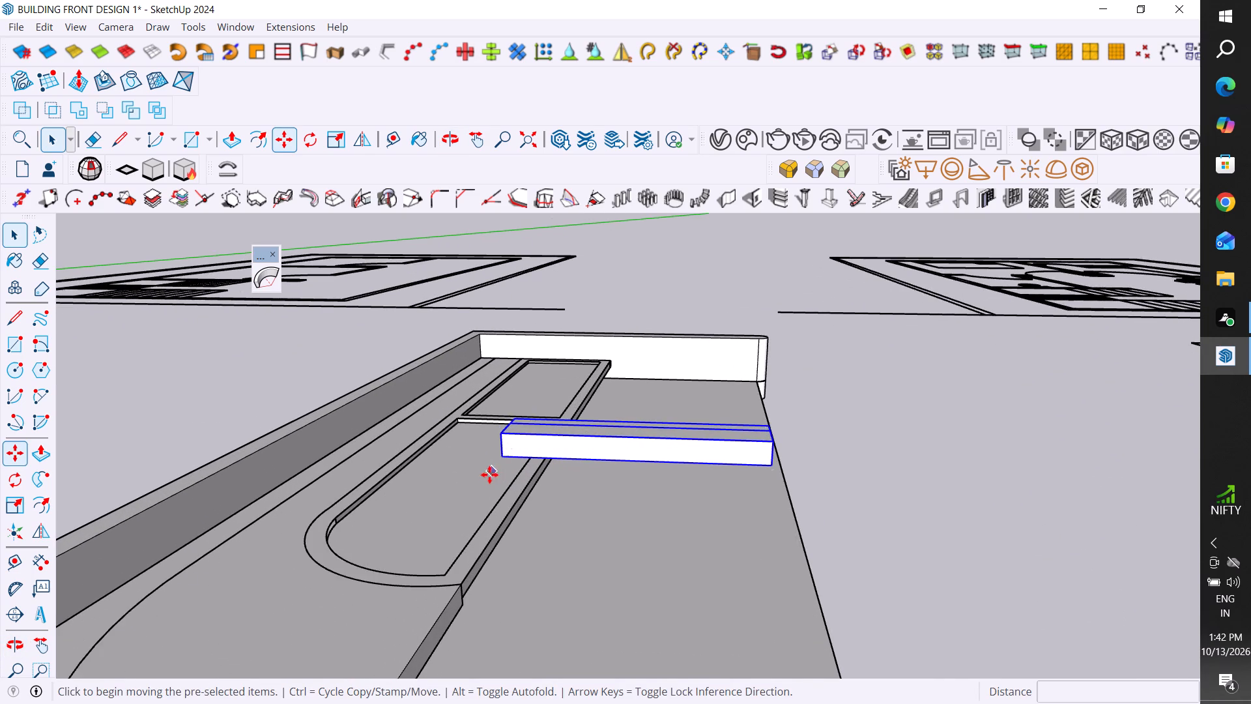
scroll(493, 475, up, 4)
middle_drag(590, 538, 569, 449)
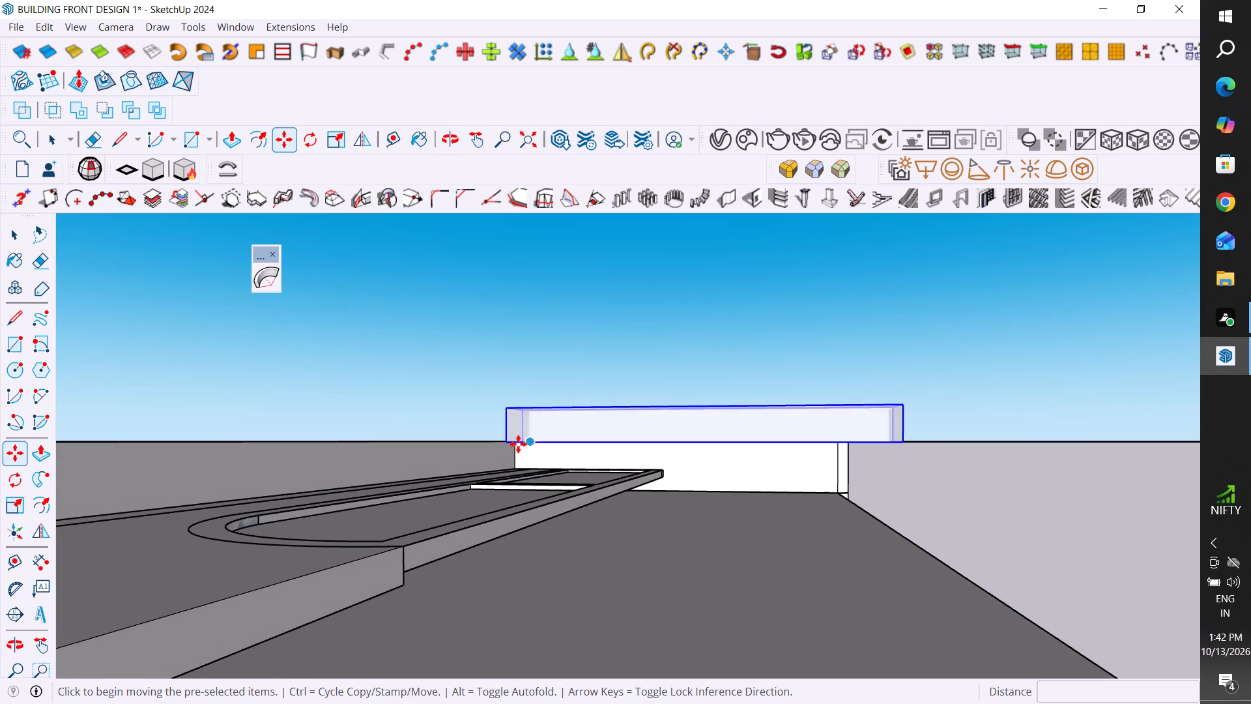
click(503, 446)
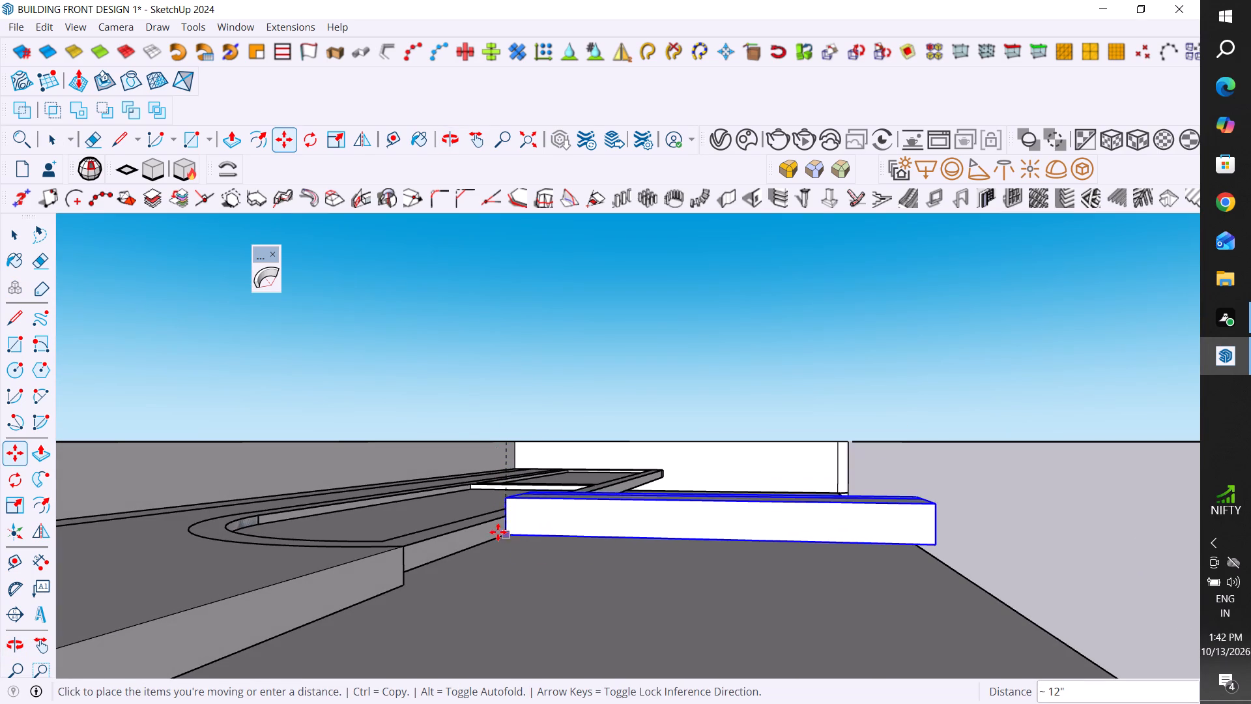
scroll(517, 525, up, 5)
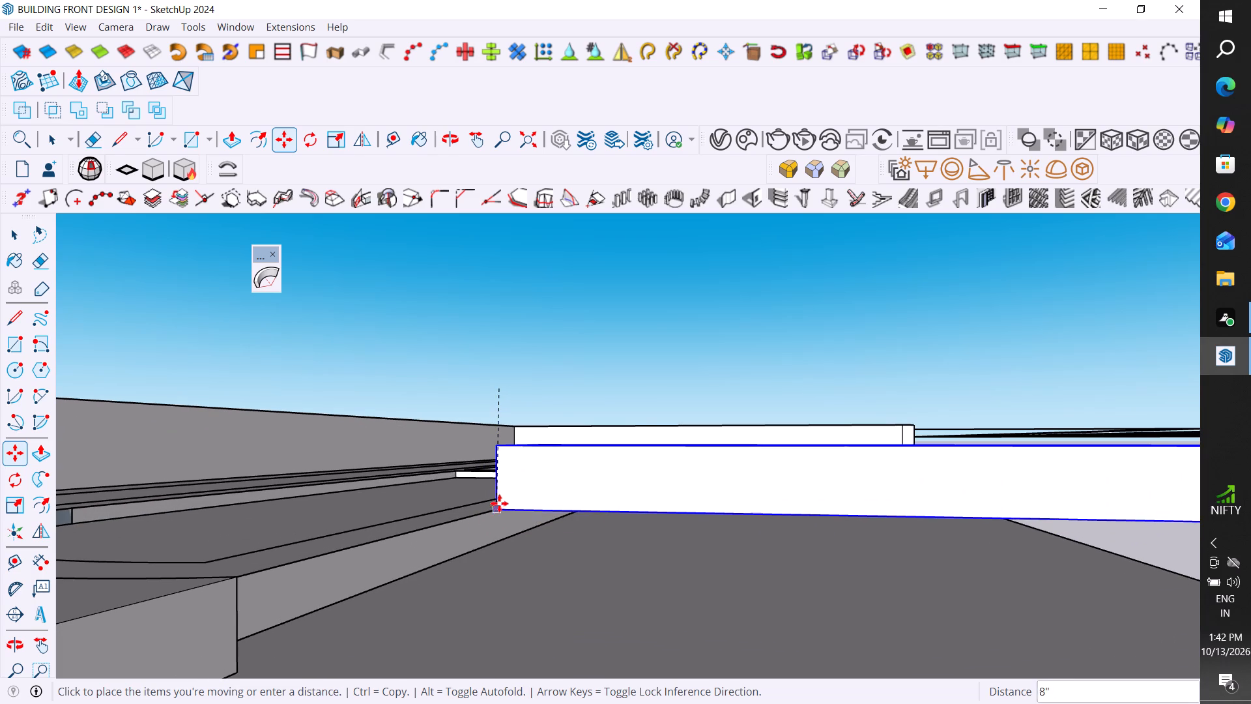
click(503, 503)
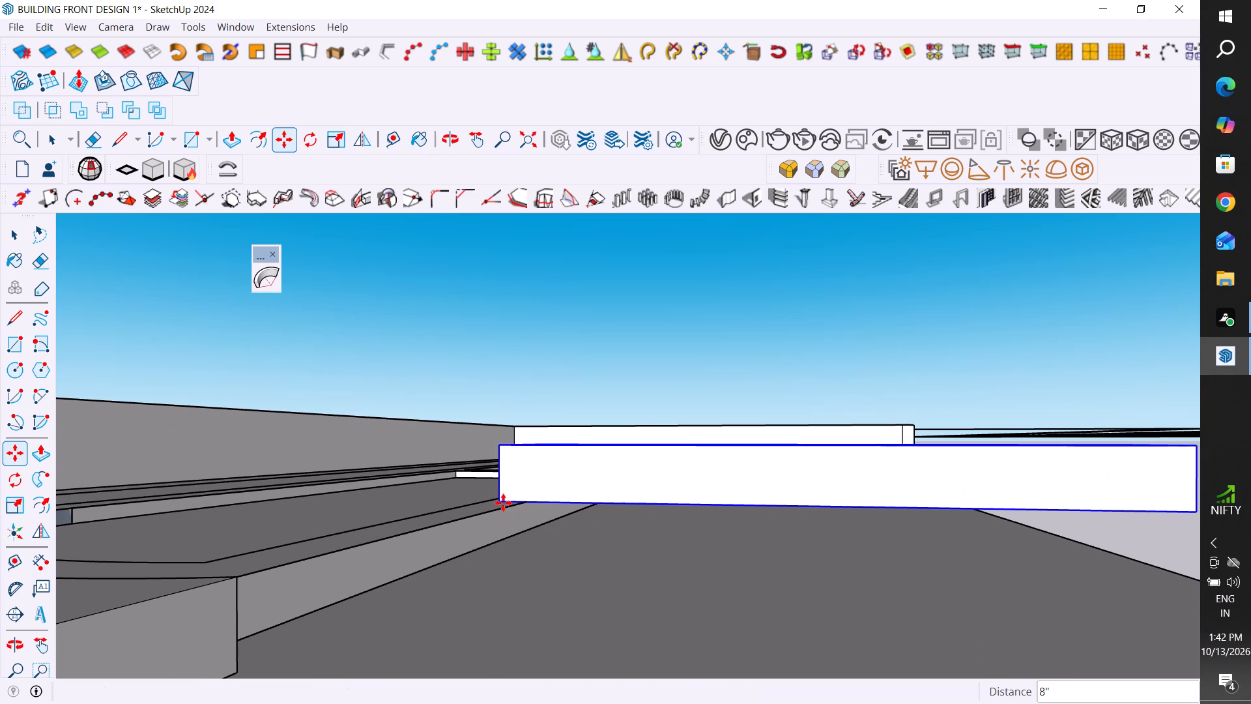
click(16, 239)
click(540, 355)
Move both parts of the horizontal band about 2" along the red axis to the outer edge of the tall window frame.
scroll(614, 413, down, 6)
middle_drag(614, 413, 580, 598)
scroll(525, 525, down, 20)
scroll(525, 525, down, 13)
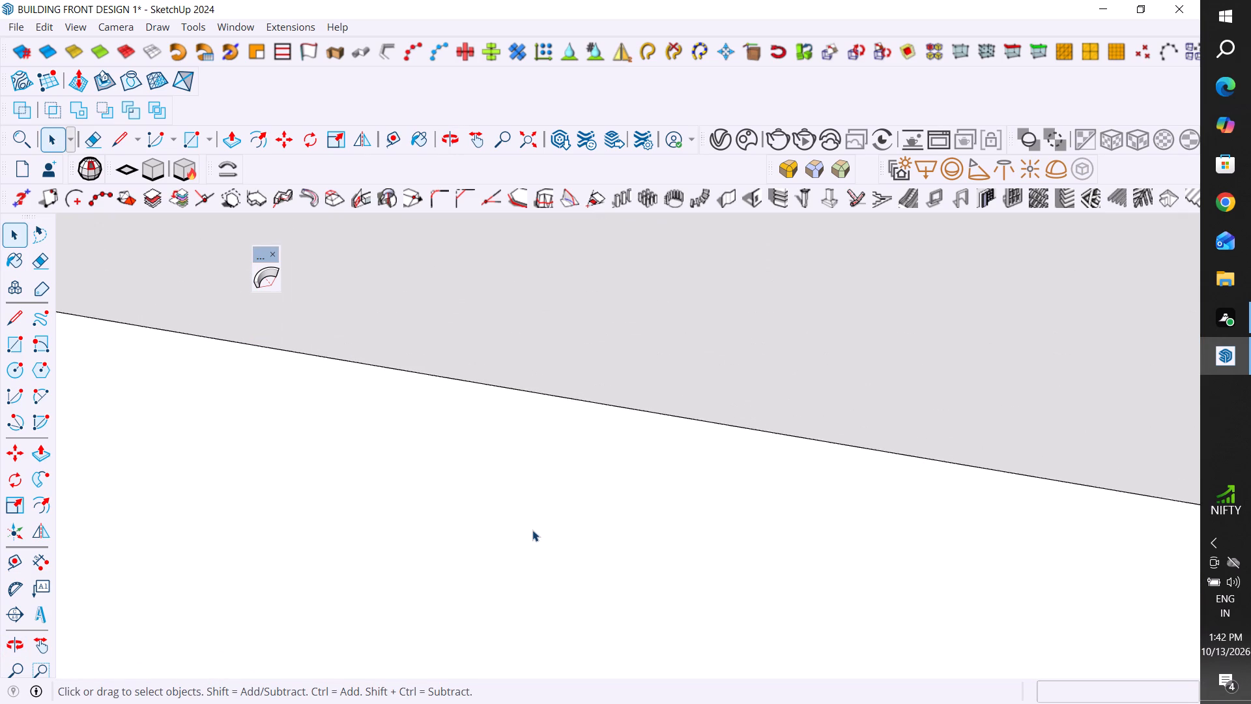
scroll(532, 530, down, 20)
scroll(532, 530, down, 18)
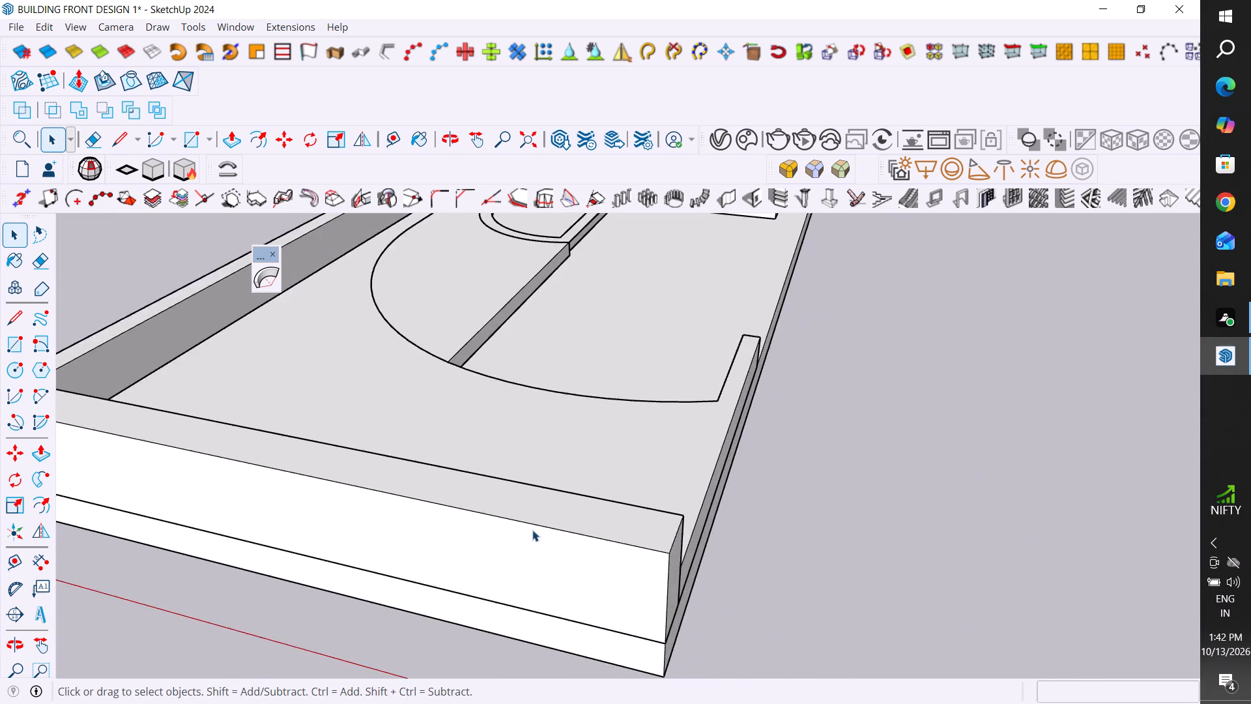
scroll(532, 530, down, 15)
scroll(589, 420, up, 12)
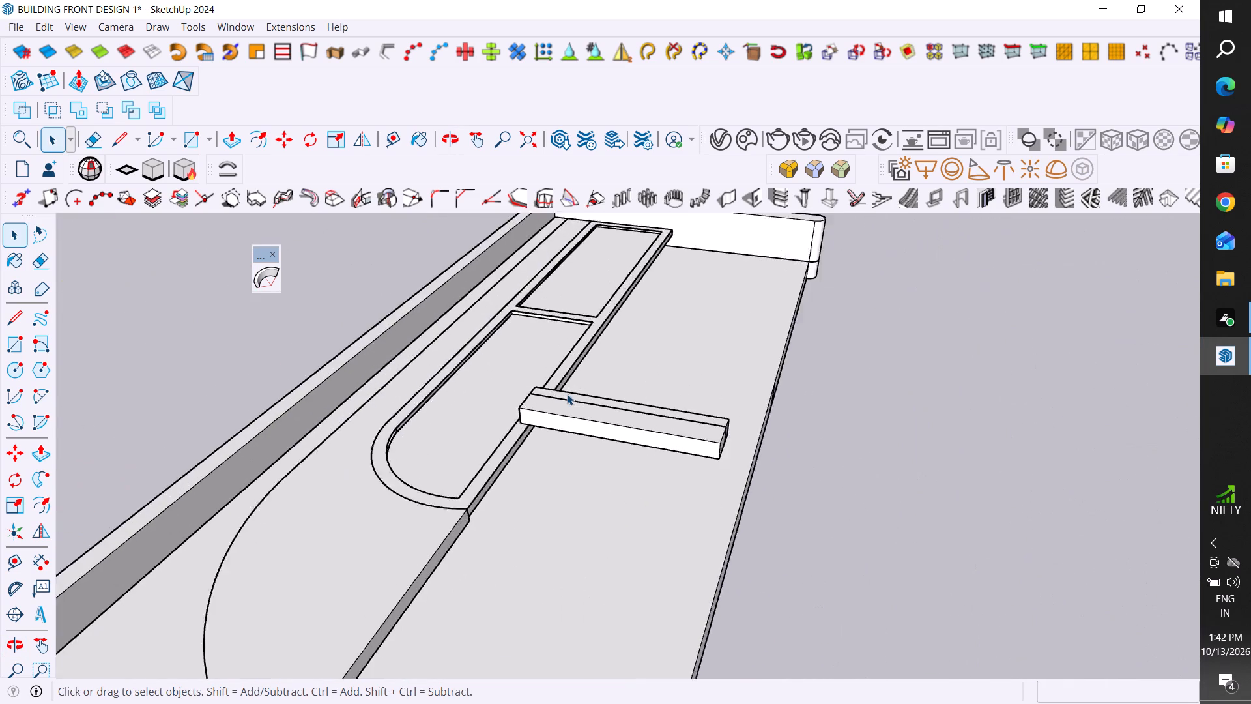
scroll(567, 394, up, 4)
middle_drag(469, 469, 586, 526)
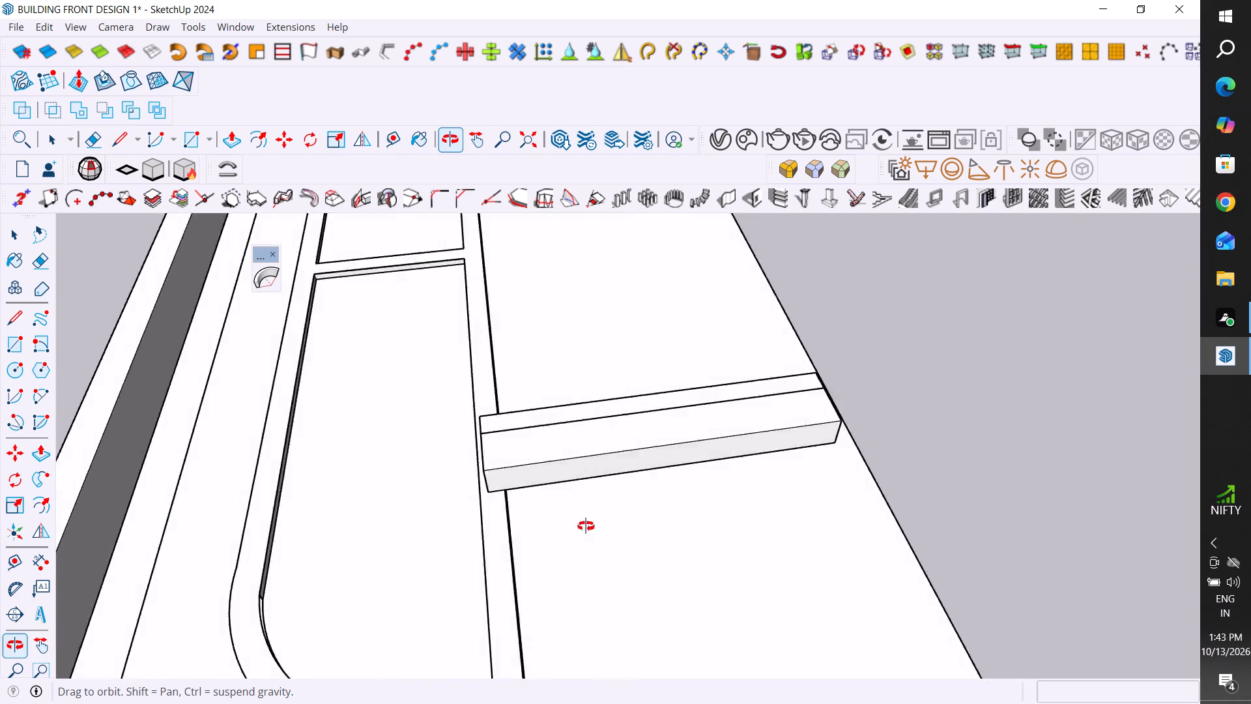
middle_drag(586, 526, 545, 376)
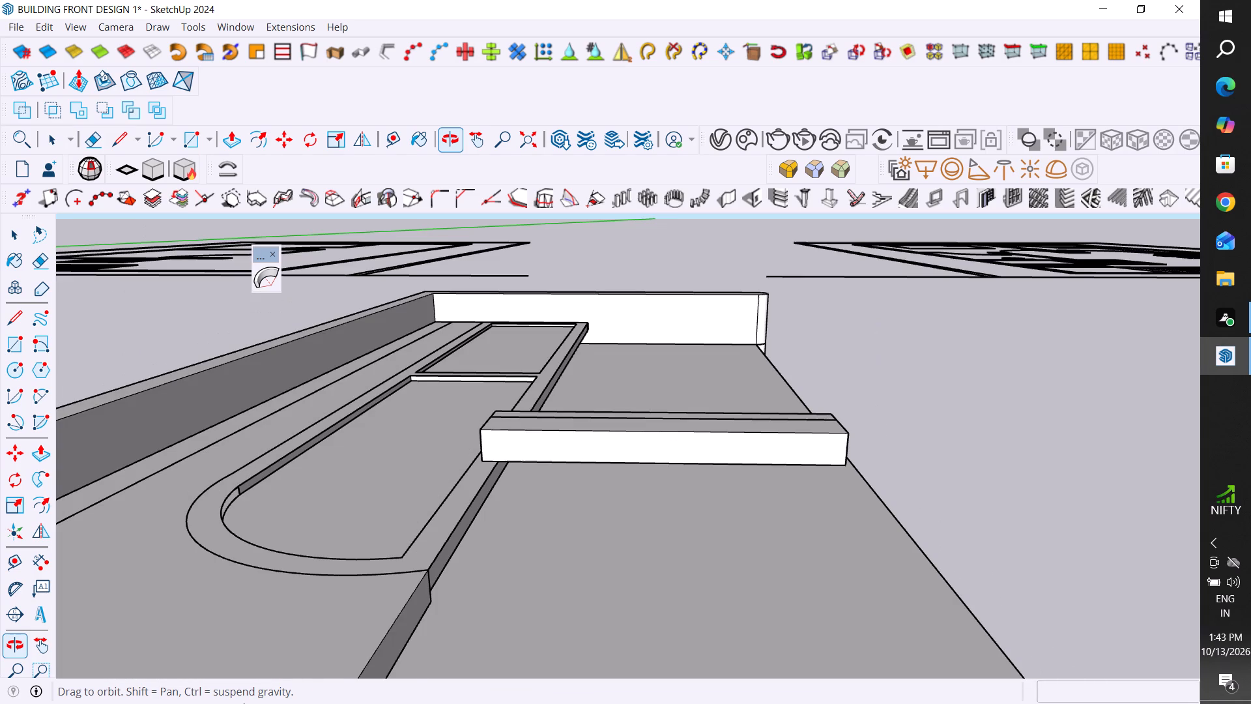
scroll(483, 441, up, 3)
scroll(438, 477, up, 4)
middle_drag(457, 475, 564, 490)
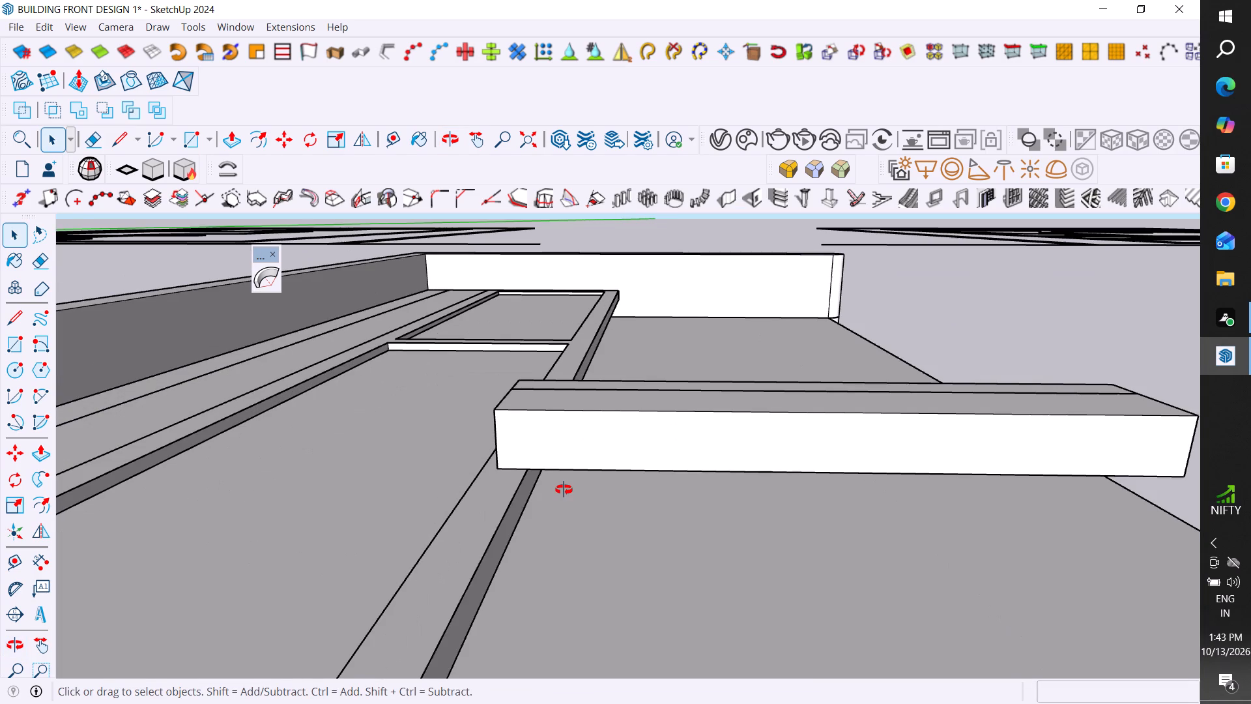
middle_drag(564, 490, 556, 517)
click(628, 374)
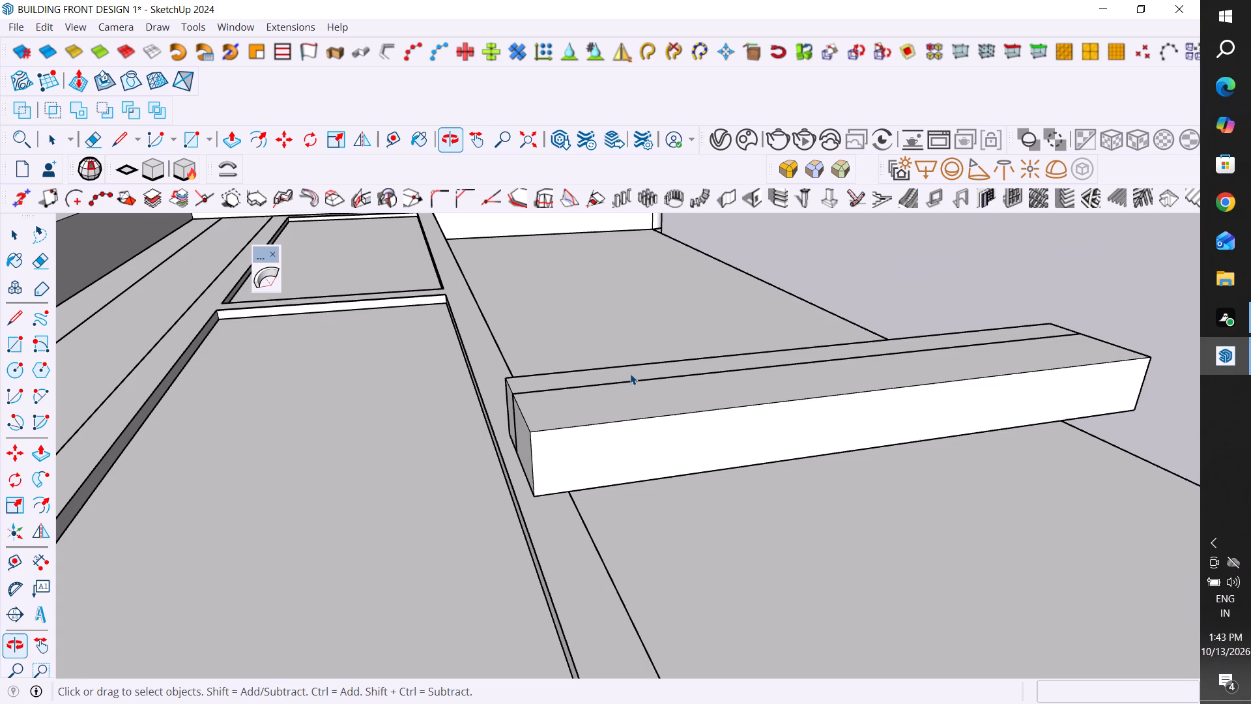
ctrl+click(671, 418)
key(m)
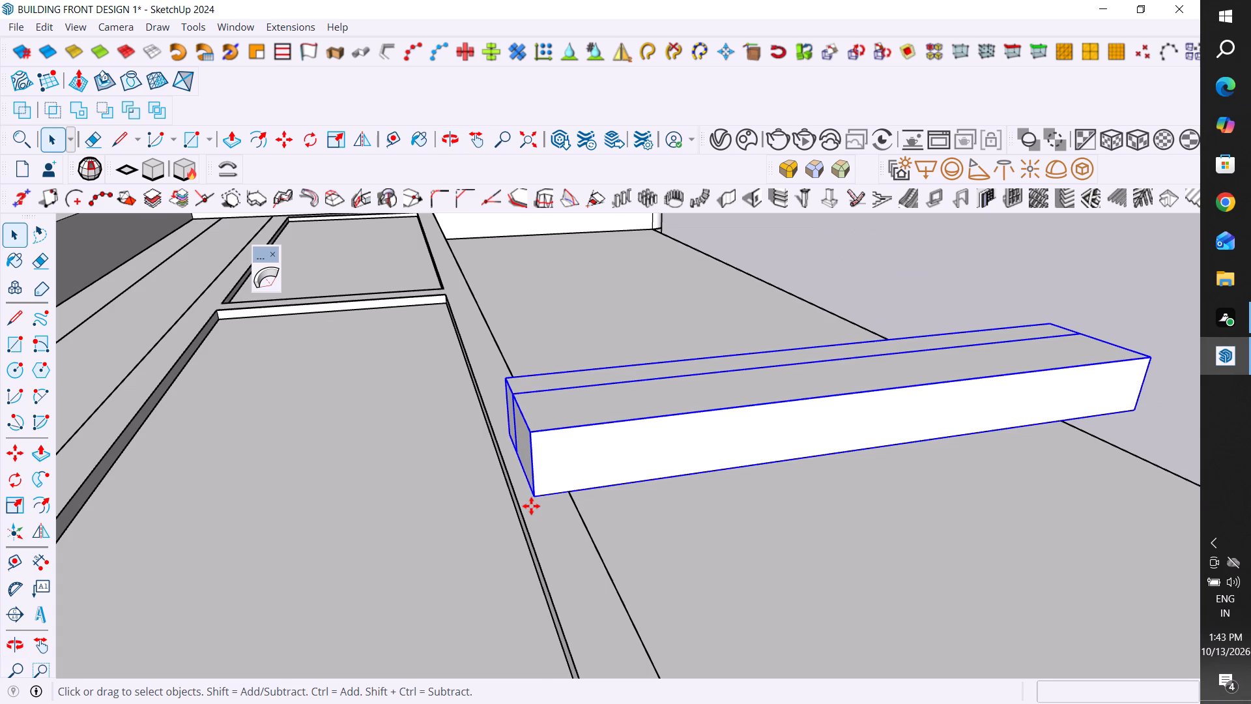
click(534, 501)
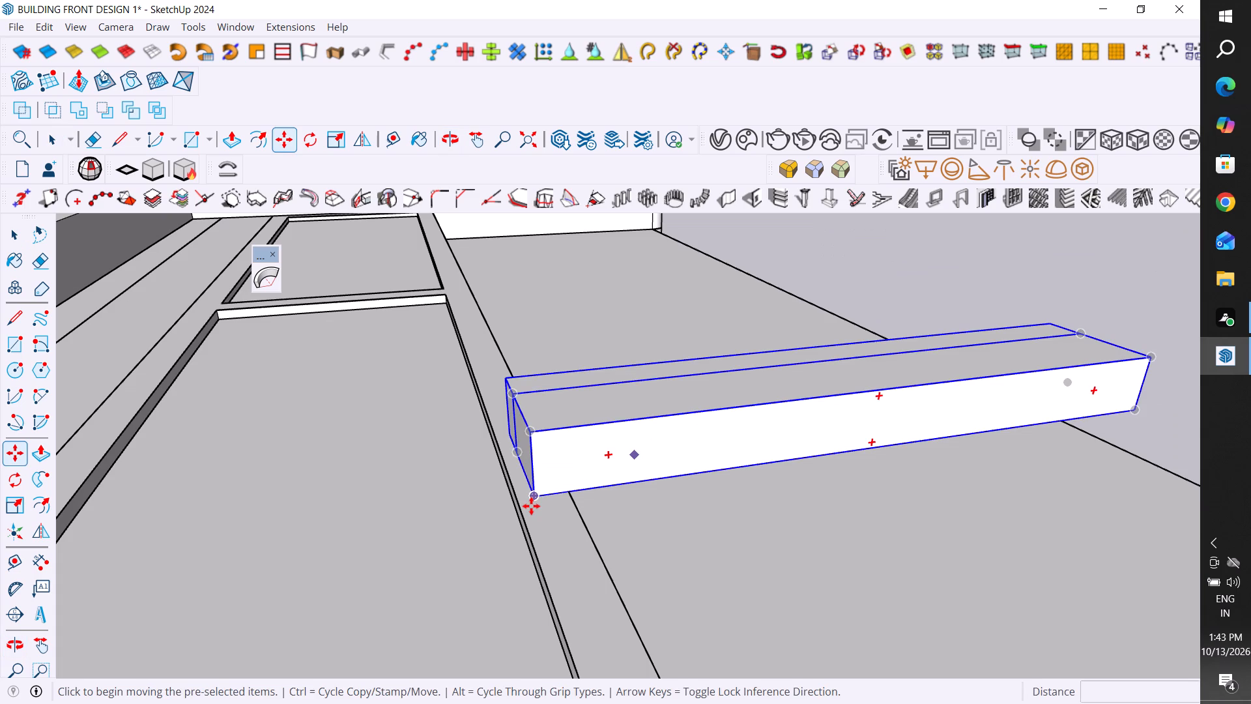
click(572, 493)
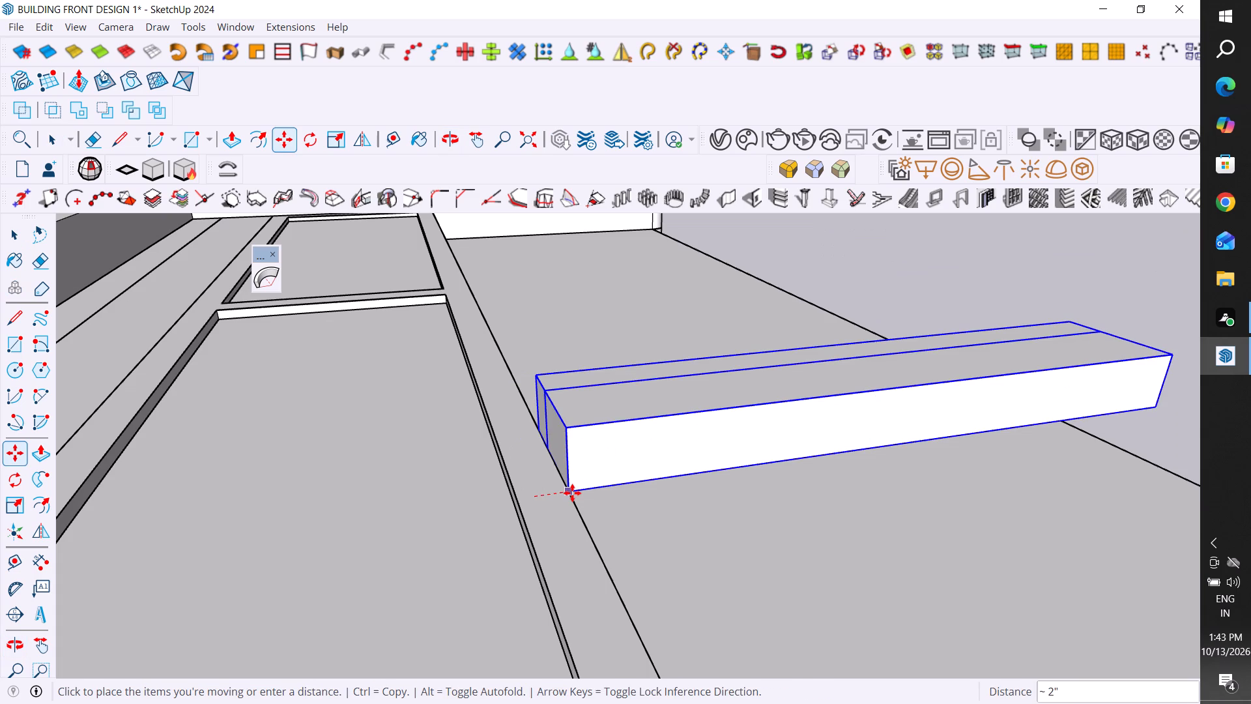
click(18, 228)
Lower the two-part horizontal band 4" along the blue axis onto the wall body and clear the selection.
scroll(263, 480, down, 4)
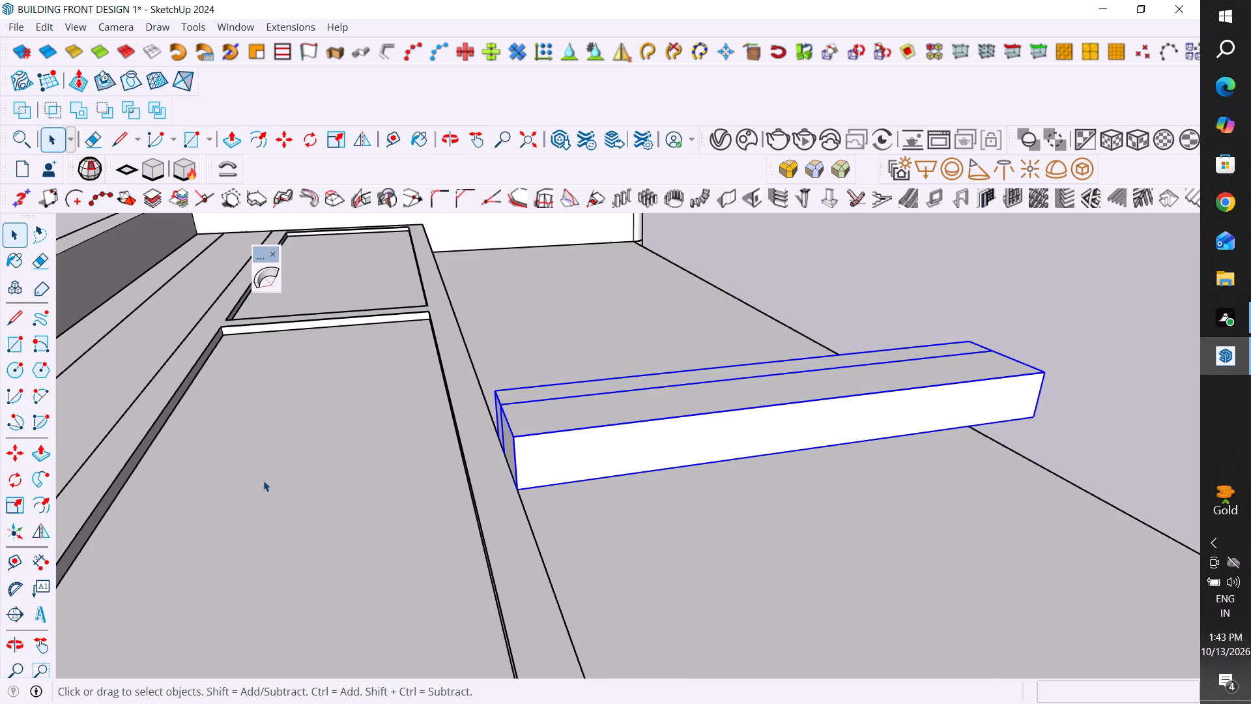
scroll(263, 480, down, 2)
middle_drag(692, 548, 472, 424)
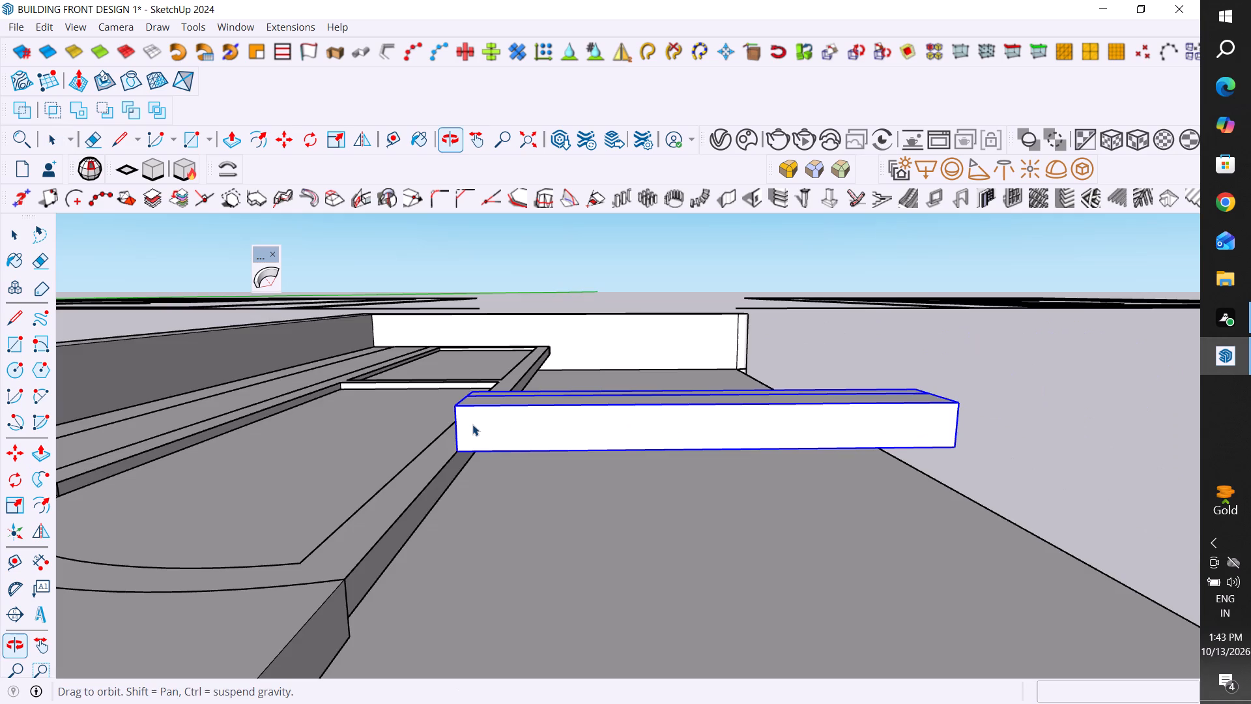
middle_drag(472, 424, 570, 423)
key(m)
click(455, 437)
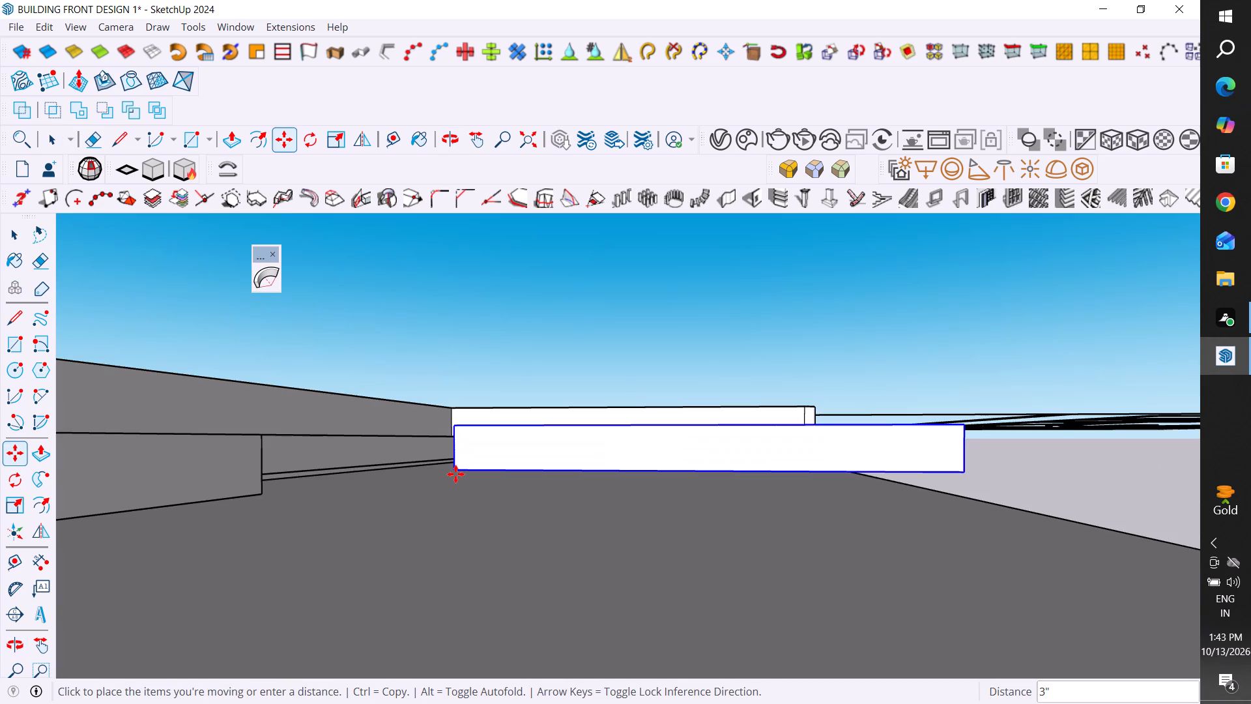
click(448, 481)
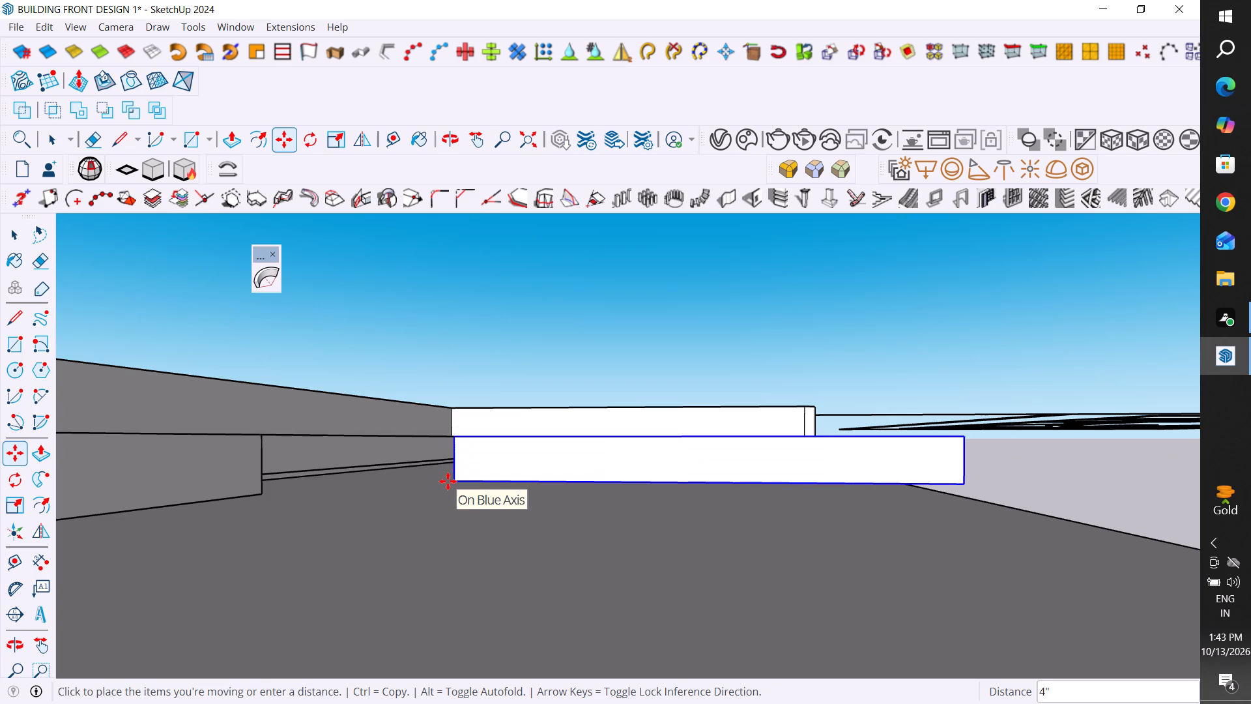
click(13, 241)
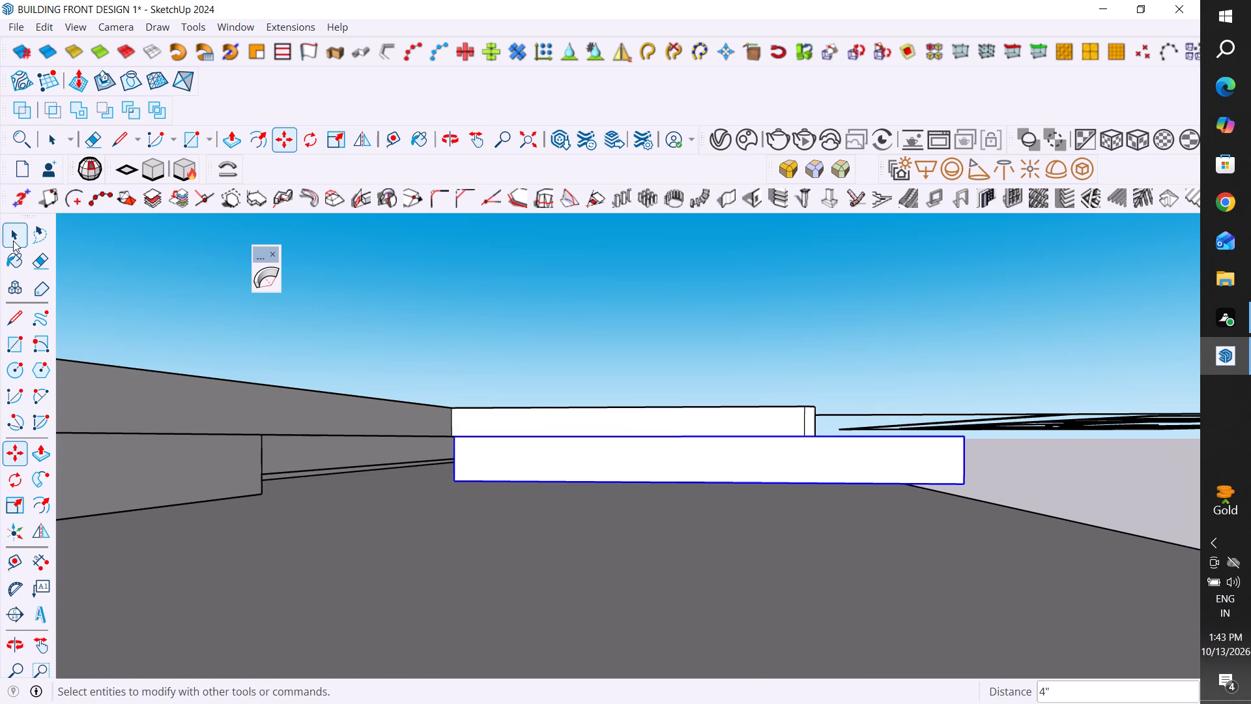
click(479, 330)
Examine the horizontal band's placement on the wall body and compare it with the elevation drawing alongside.
scroll(498, 439, down, 5)
middle_drag(592, 439, 590, 458)
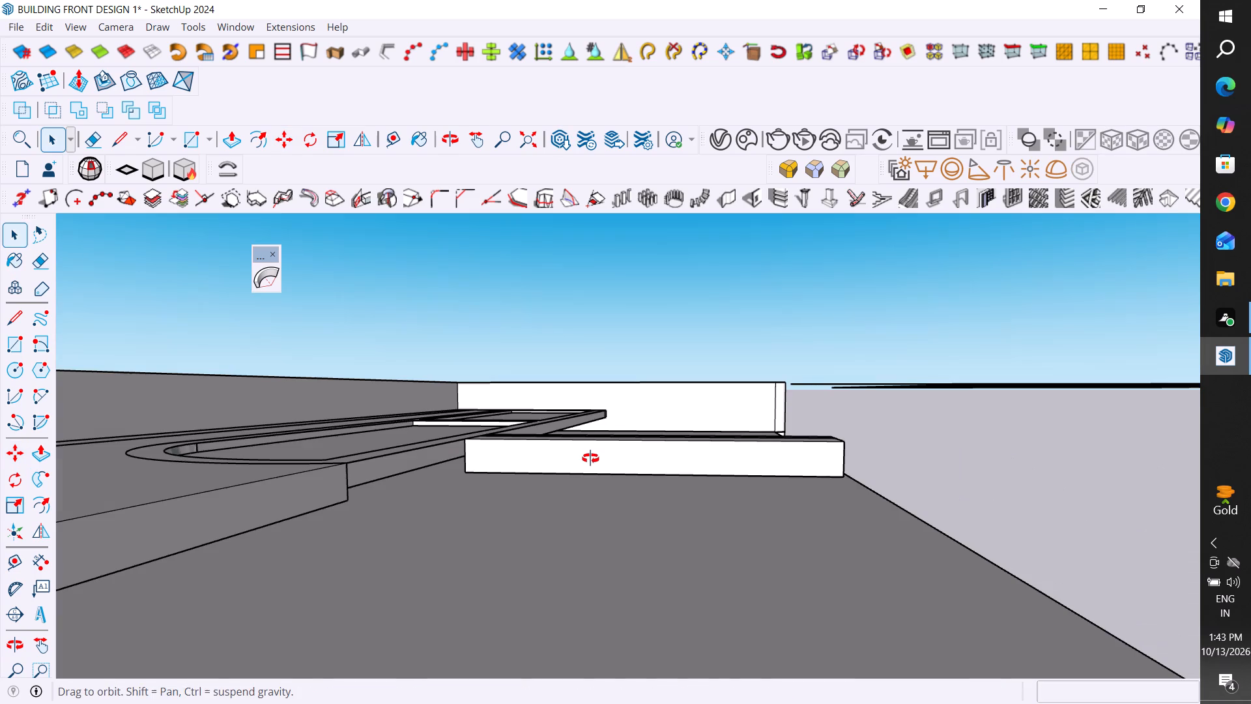
middle_drag(590, 458, 613, 548)
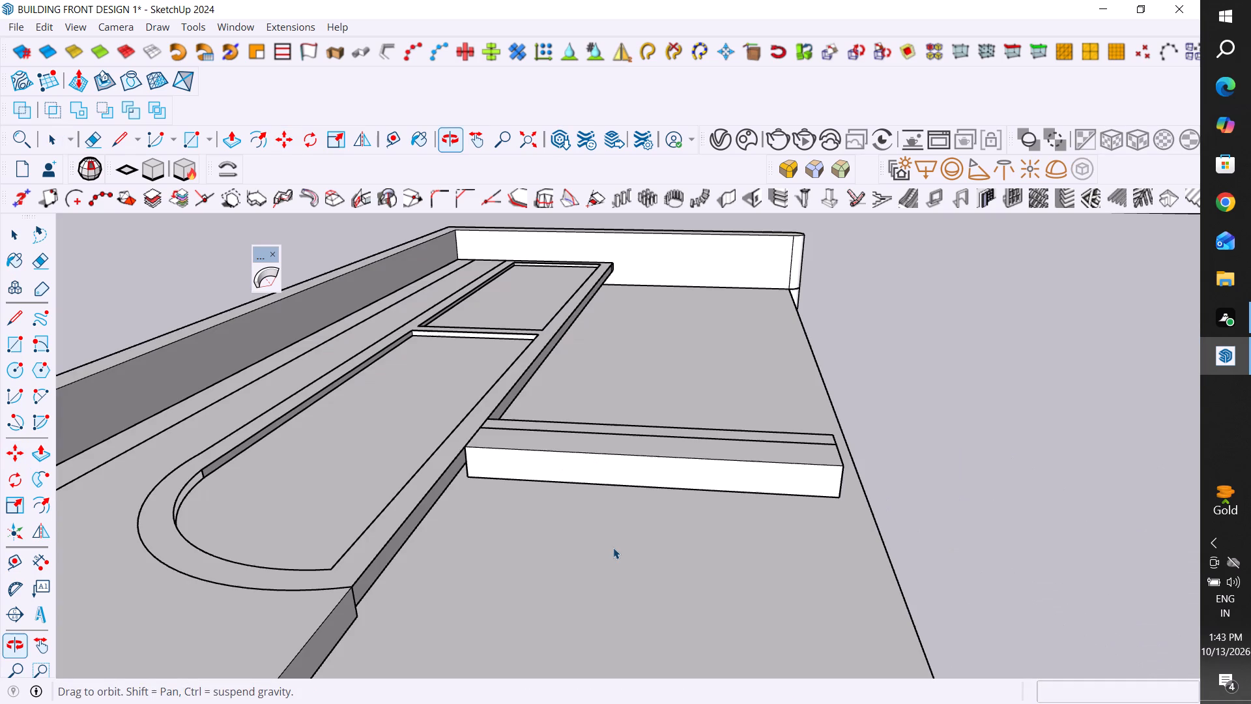
middle_drag(613, 548, 606, 692)
scroll(613, 548, down, 10)
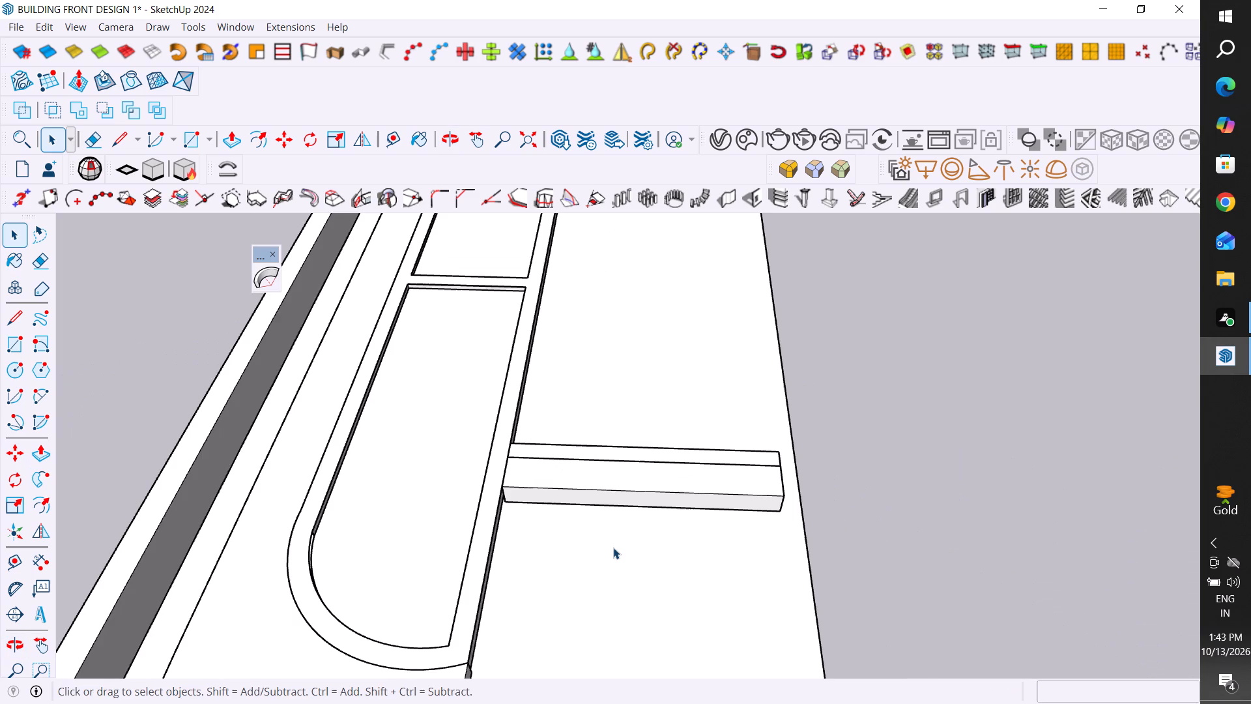
scroll(613, 548, down, 9)
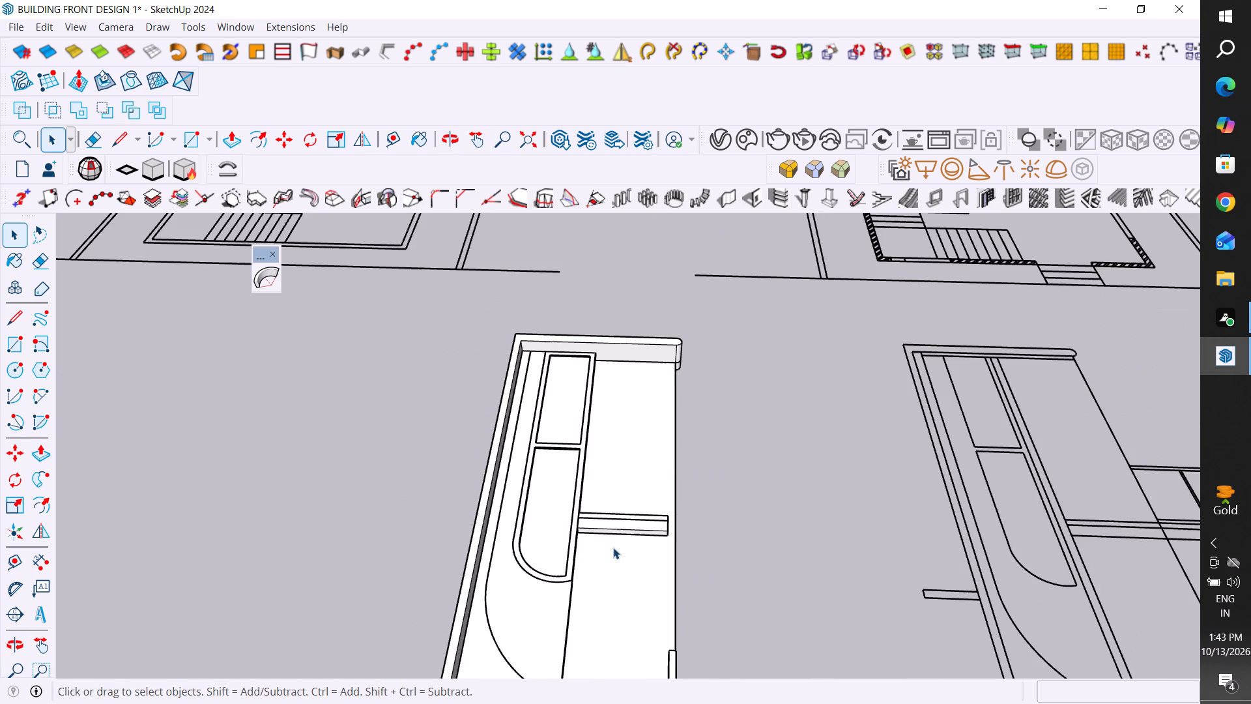
scroll(613, 548, down, 5)
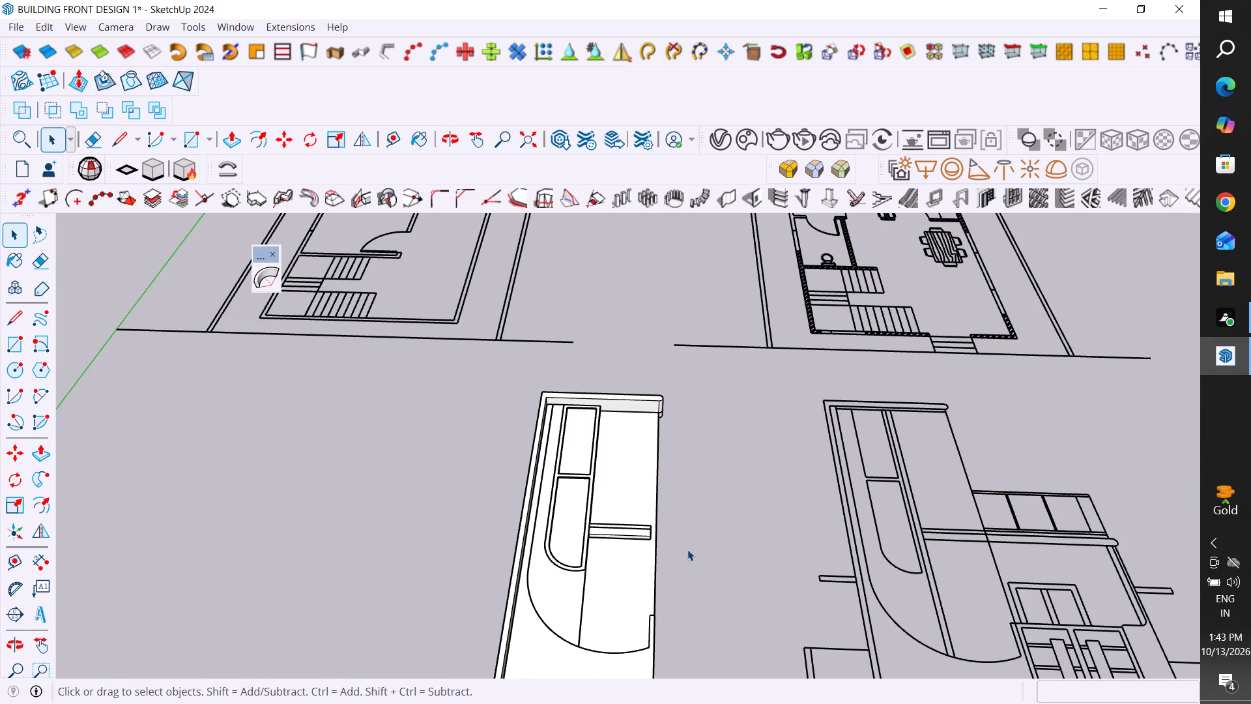
scroll(689, 551, up, 2)
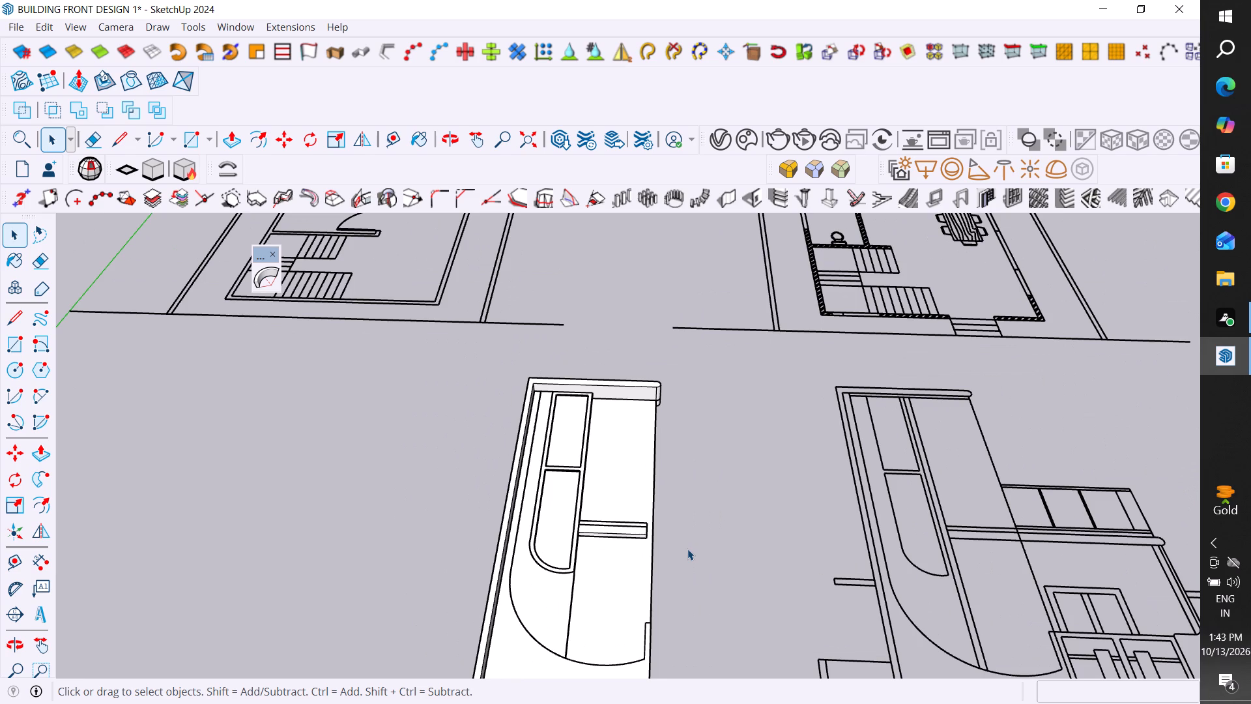
scroll(687, 549, up, 1)
Move both parts of the horizontal band 5" along their length to the long outer edge of the wall body.
scroll(687, 549, up, 4)
middle_drag(698, 539, 690, 540)
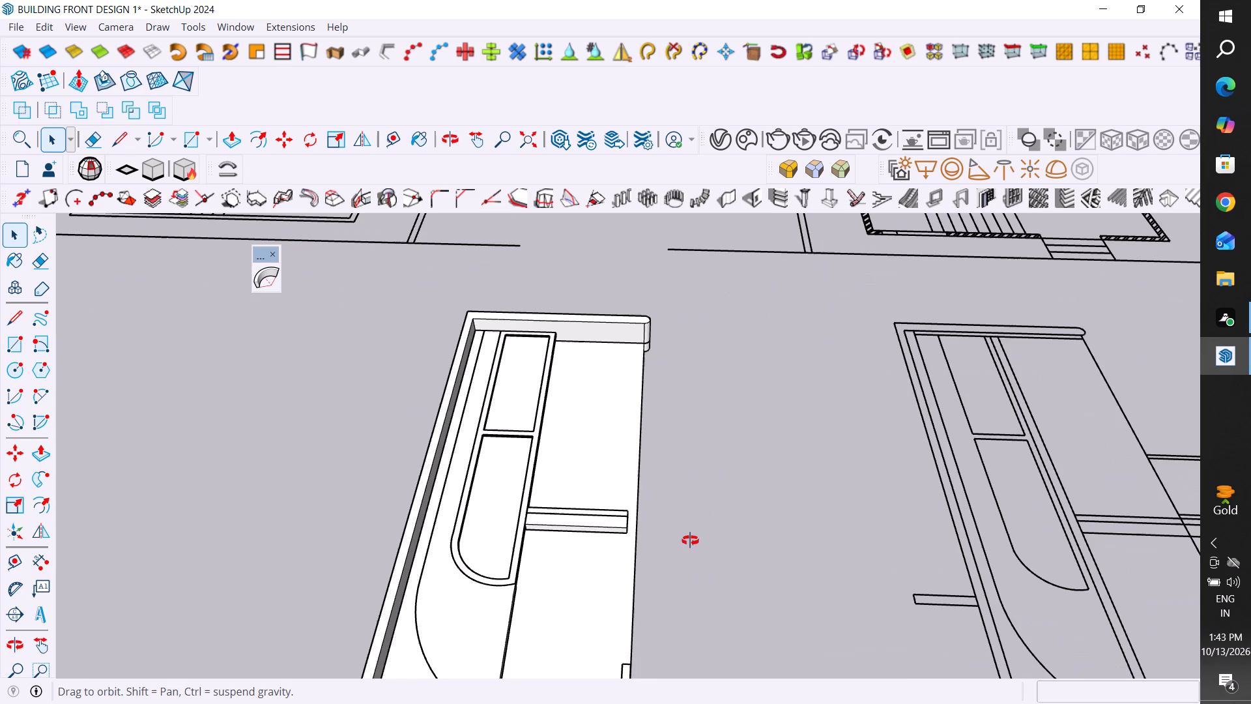
middle_drag(690, 540, 533, 572)
scroll(487, 527, up, 5)
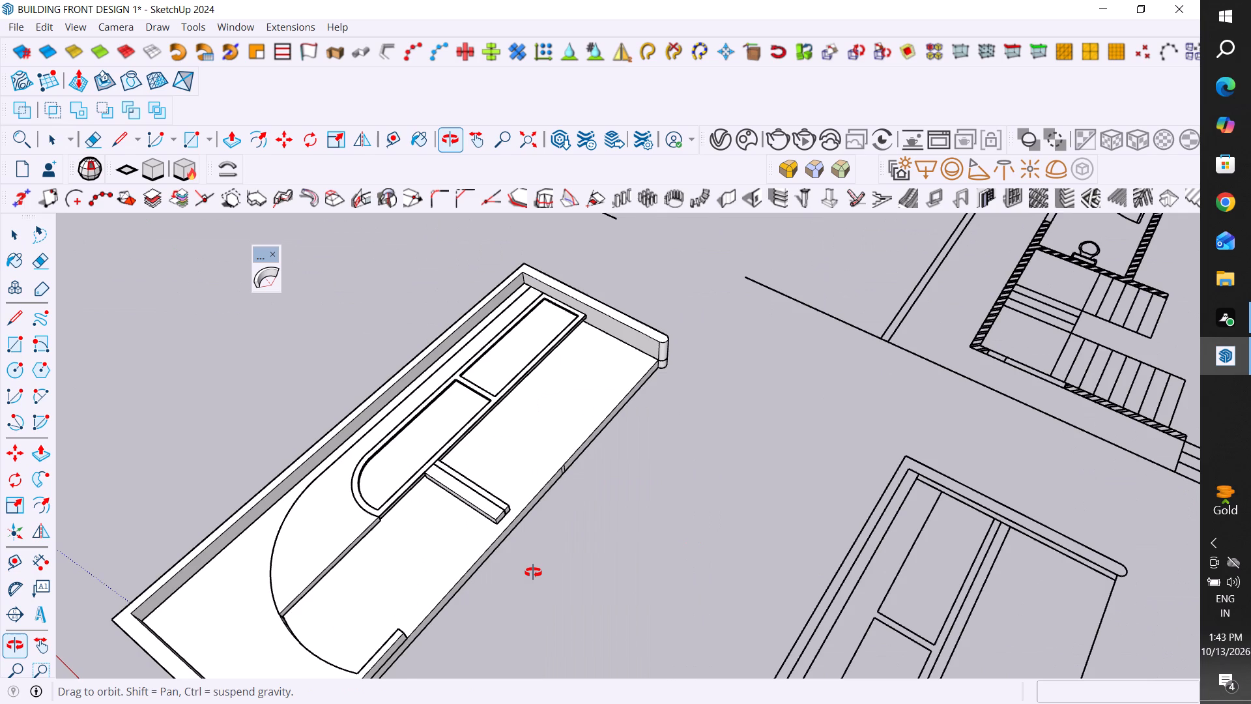
click(501, 516)
scroll(510, 511, up, 5)
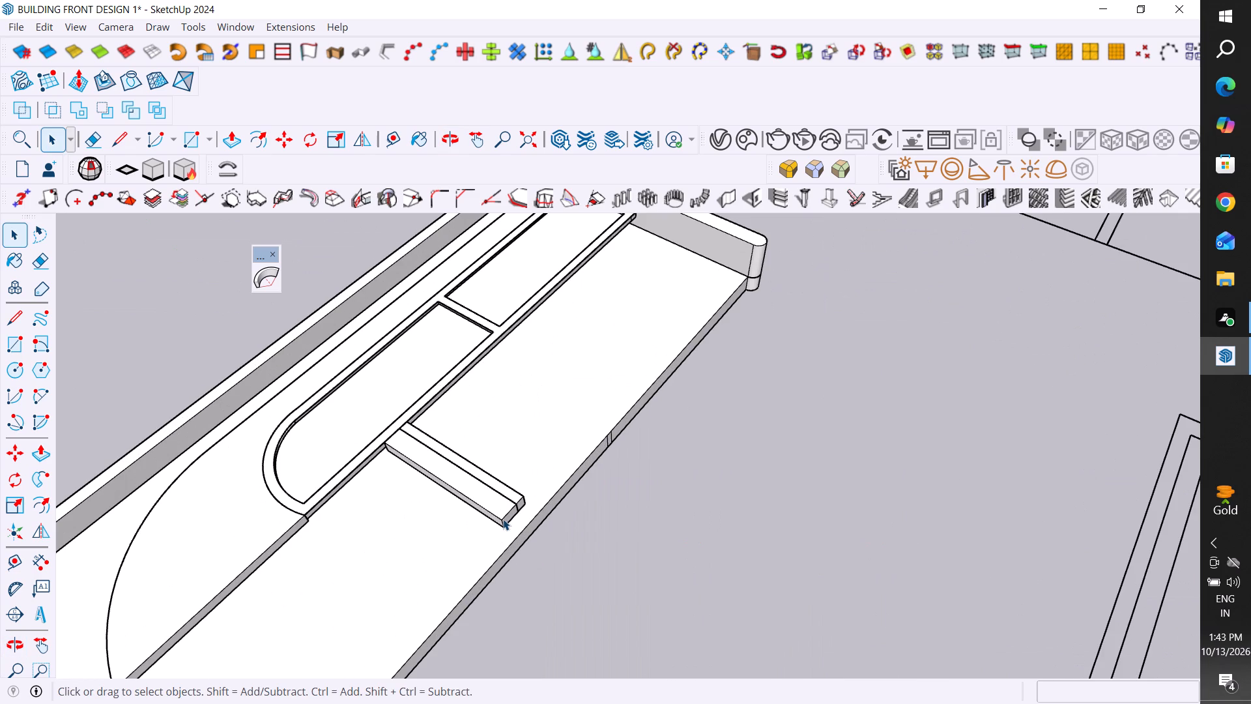
ctrl+click(532, 492)
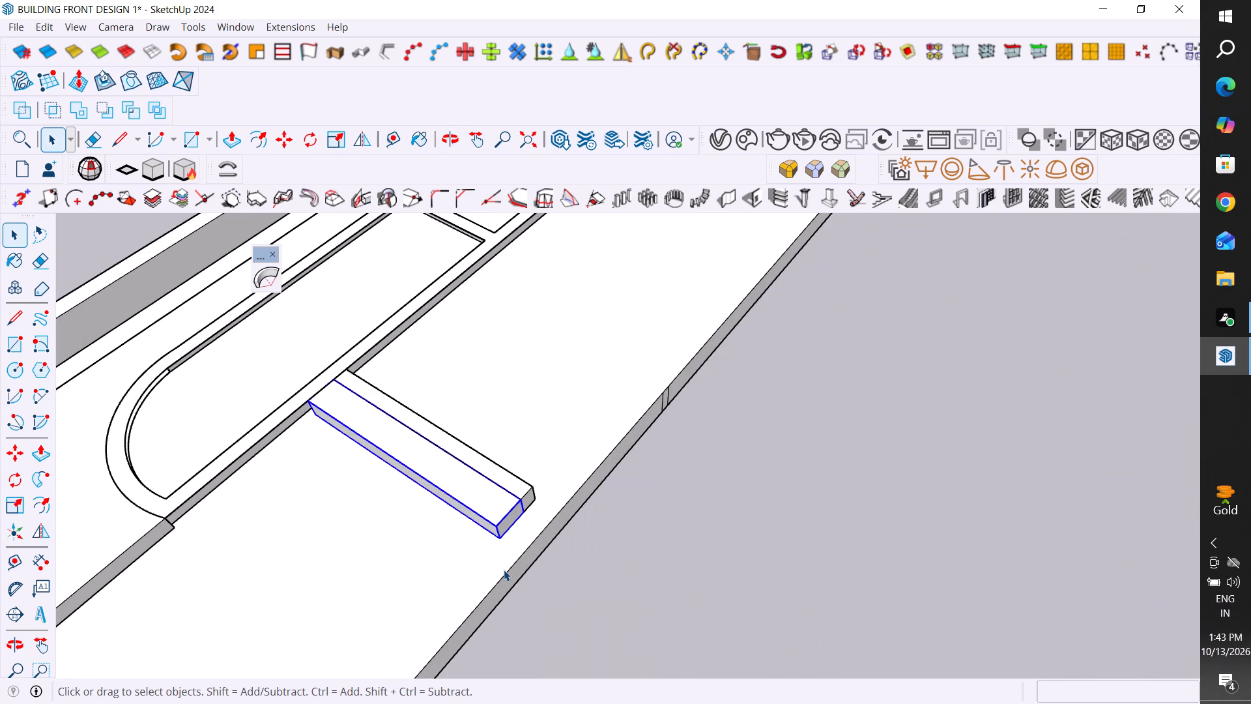
key(m)
scroll(504, 570, up, 5)
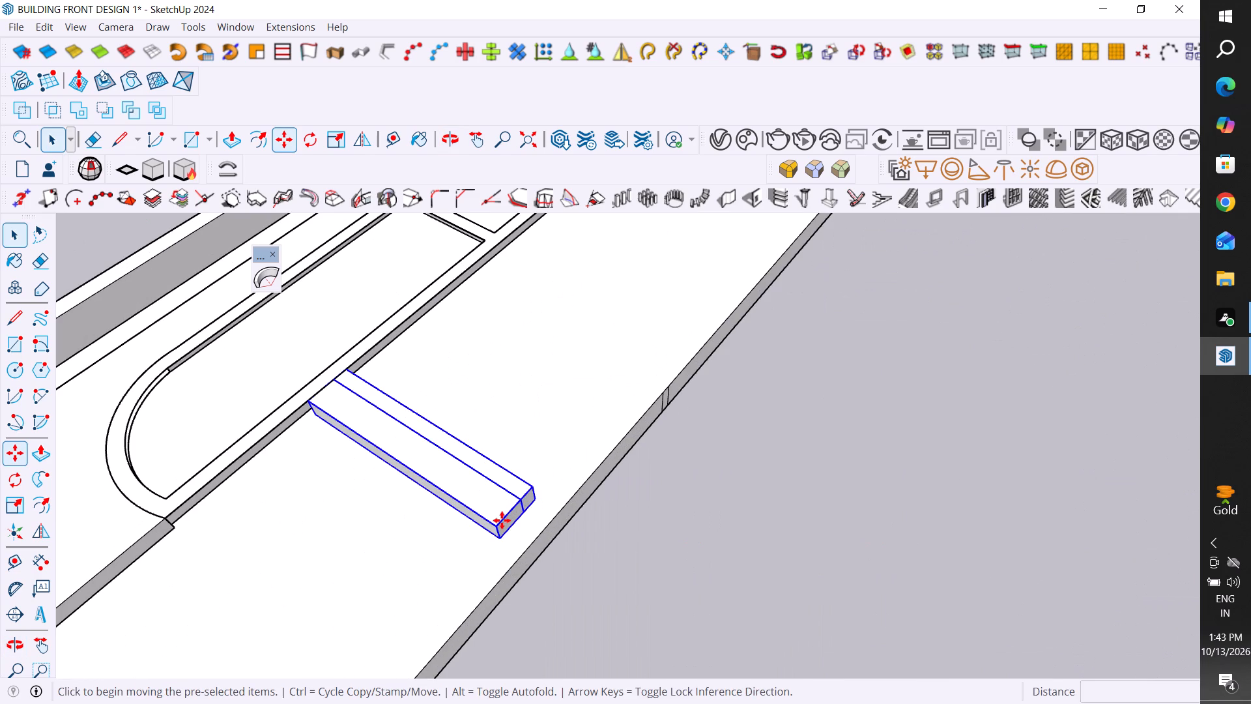
click(502, 520)
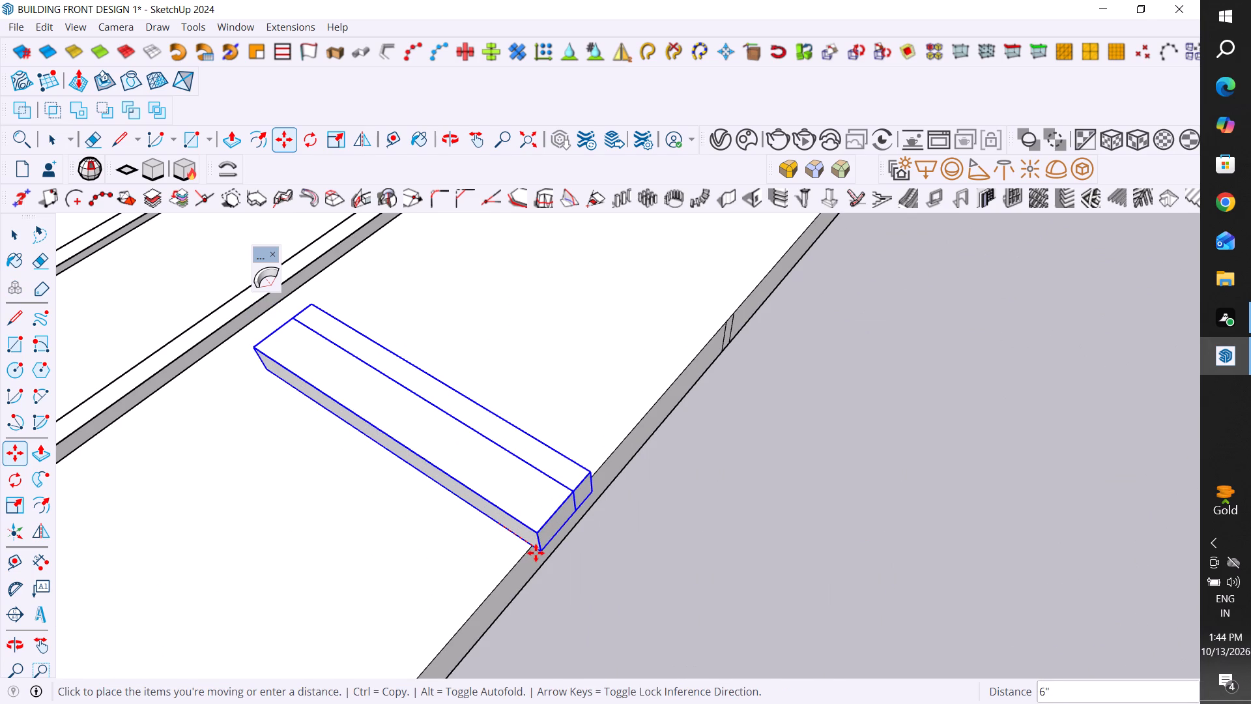
scroll(536, 553, up, 10)
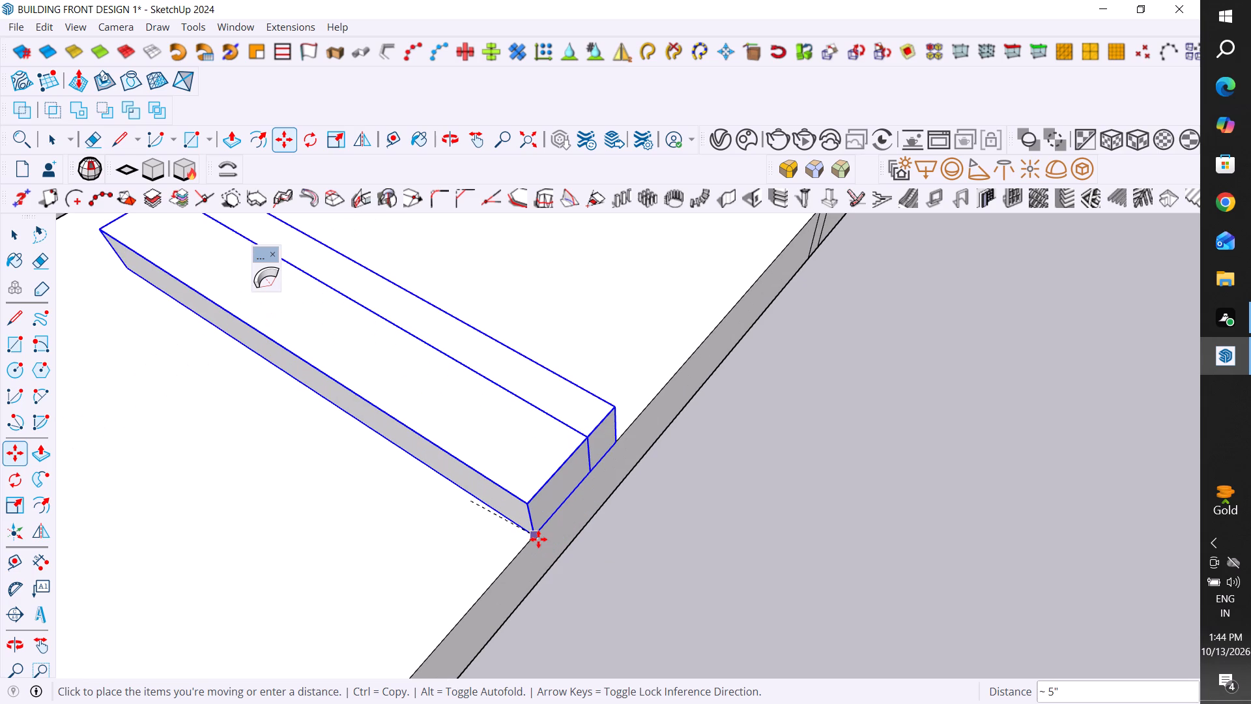
click(536, 544)
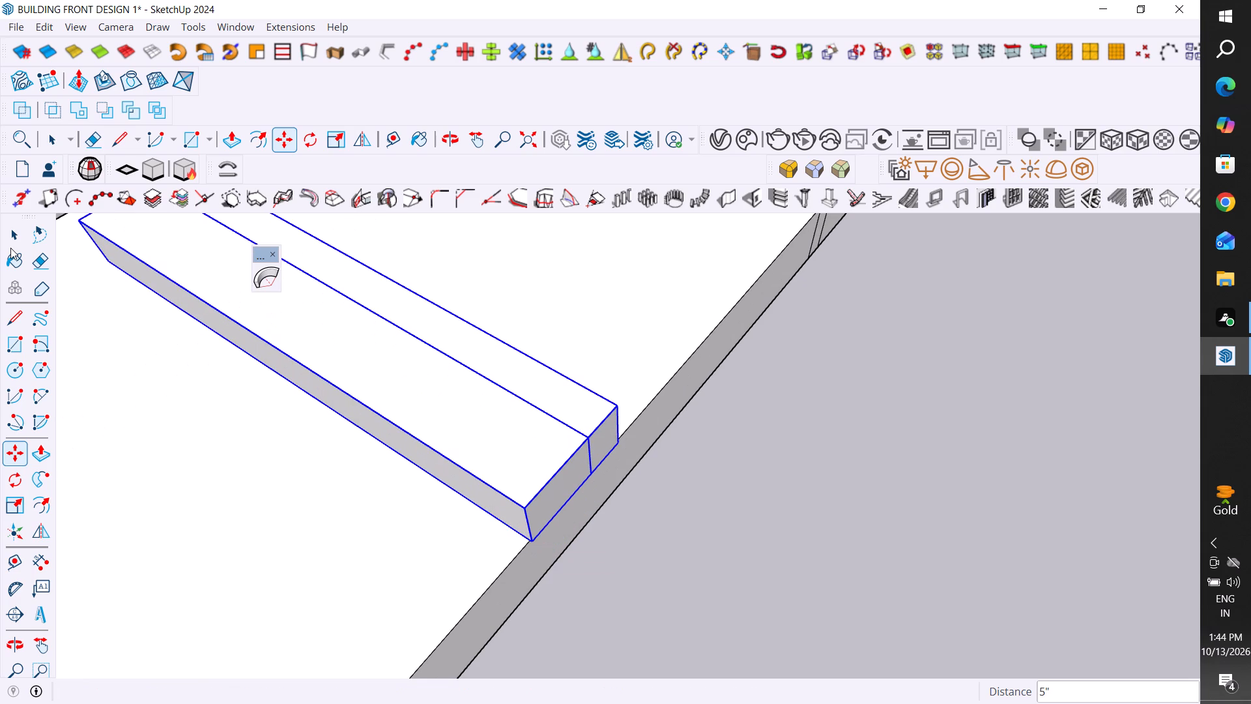
click(14, 233)
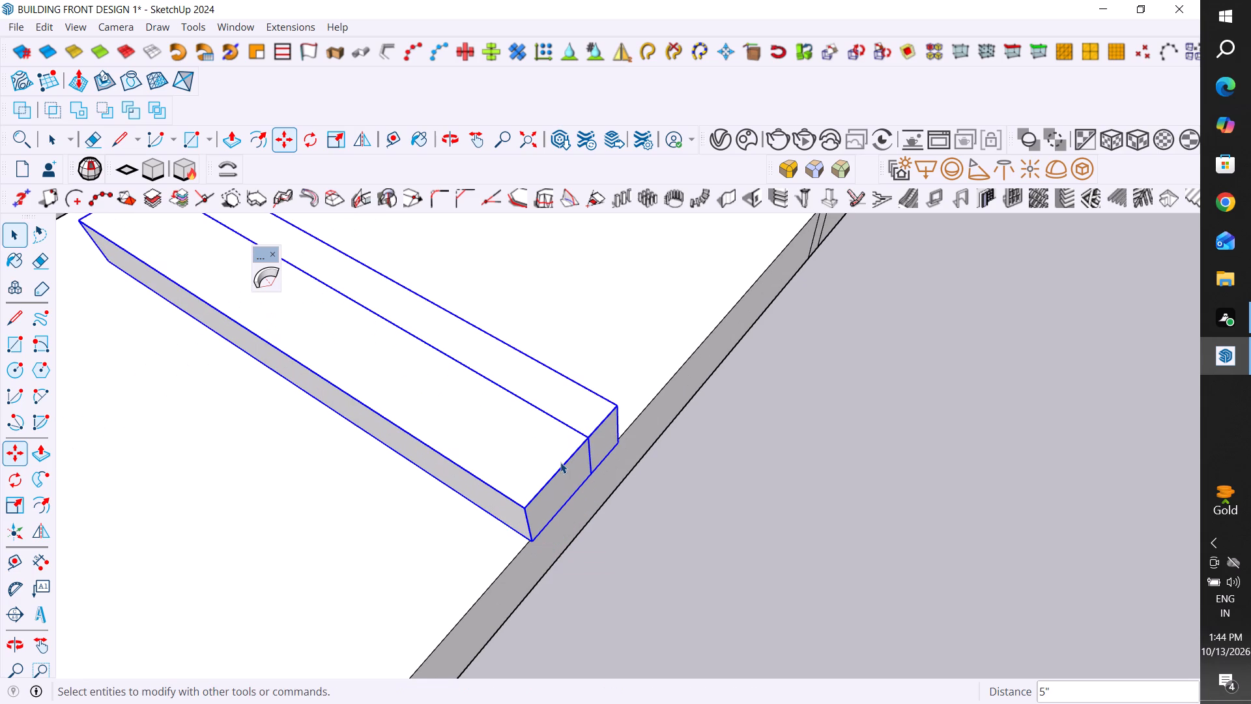
Move the two-part horizontal band 1" down toward the top face of the wall body at its outer edge.
scroll(57, 656, up, 1)
scroll(672, 531, up, 1)
scroll(580, 394, up, 5)
middle_drag(637, 518, 554, 409)
middle_click(622, 598)
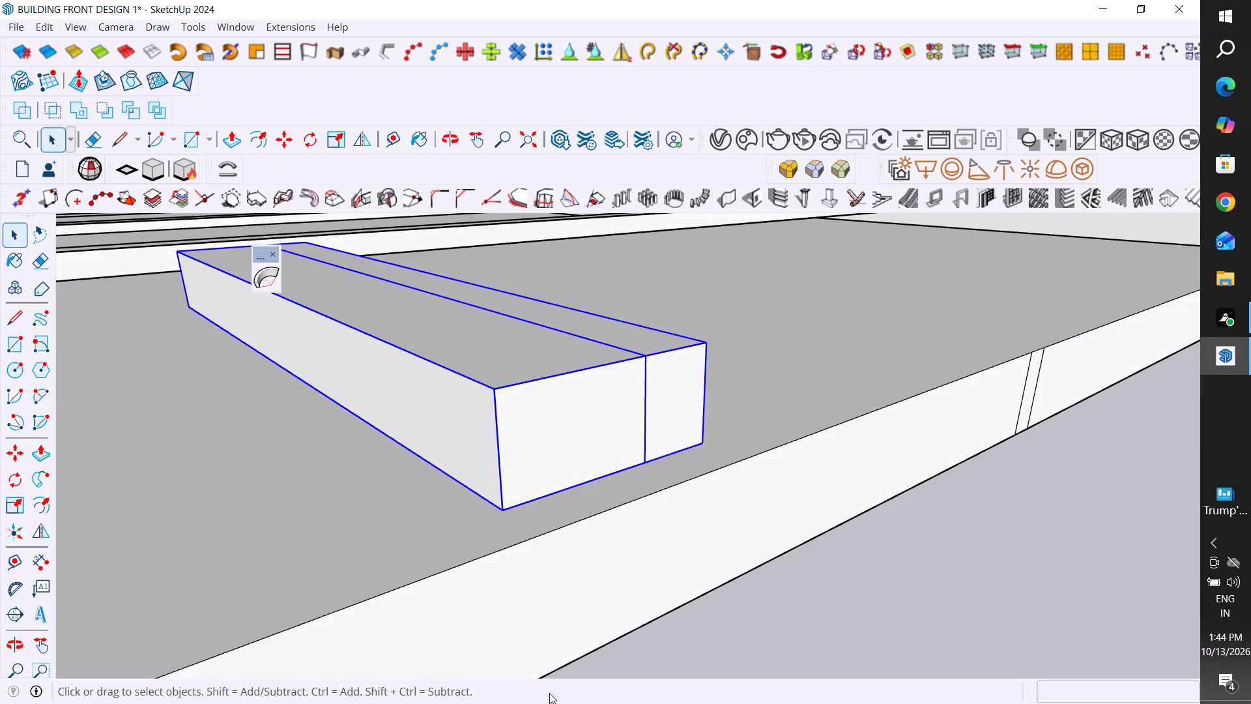
middle_drag(338, 535, 377, 527)
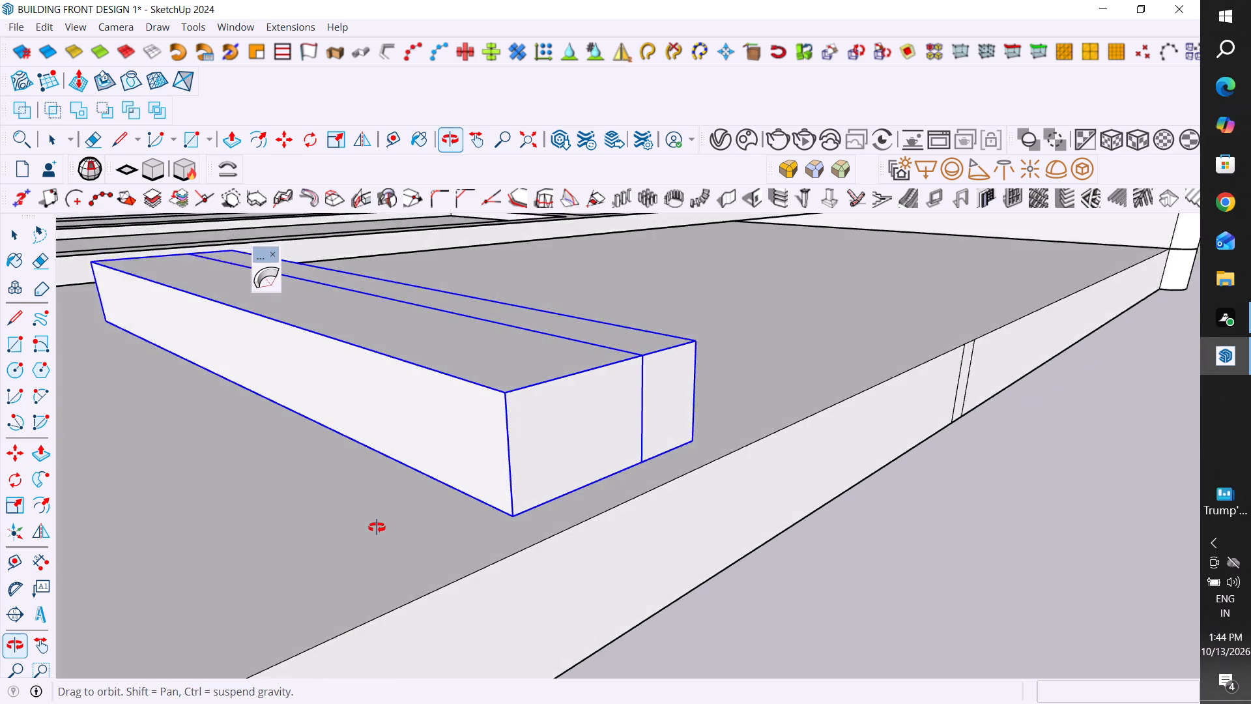
middle_drag(377, 527, 381, 521)
key(m)
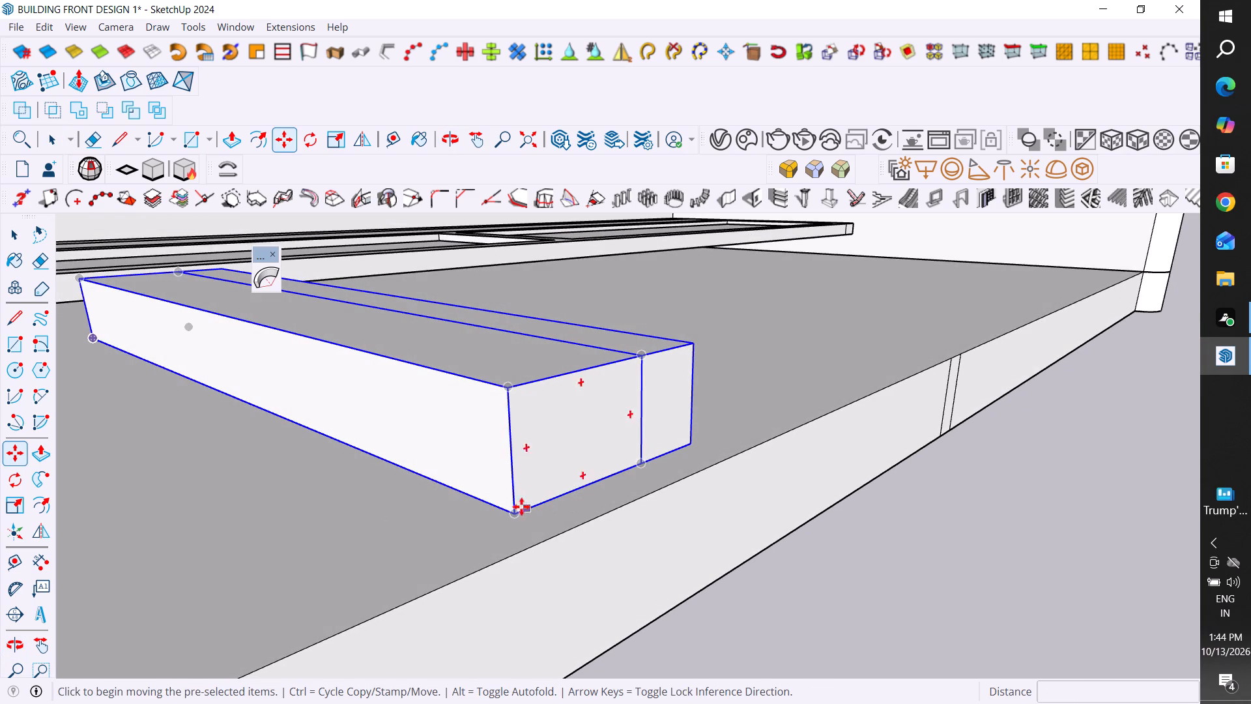
click(514, 514)
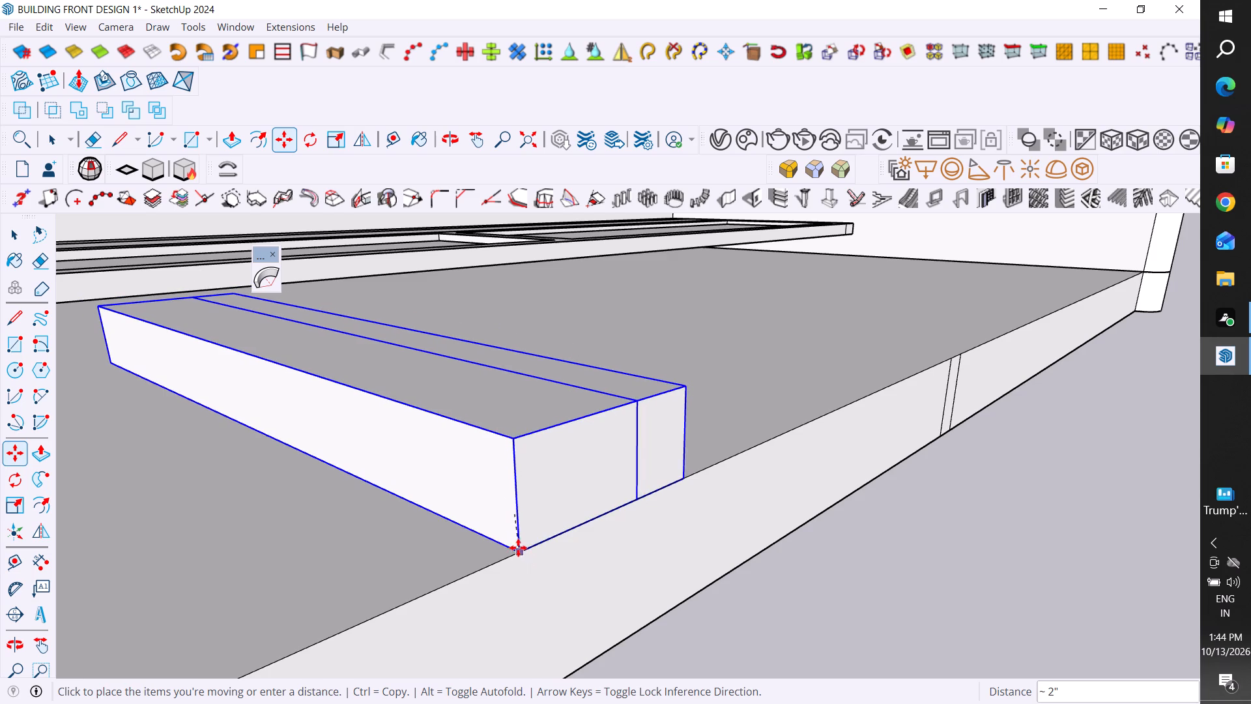
scroll(515, 544, up, 4)
middle_drag(519, 552, 620, 491)
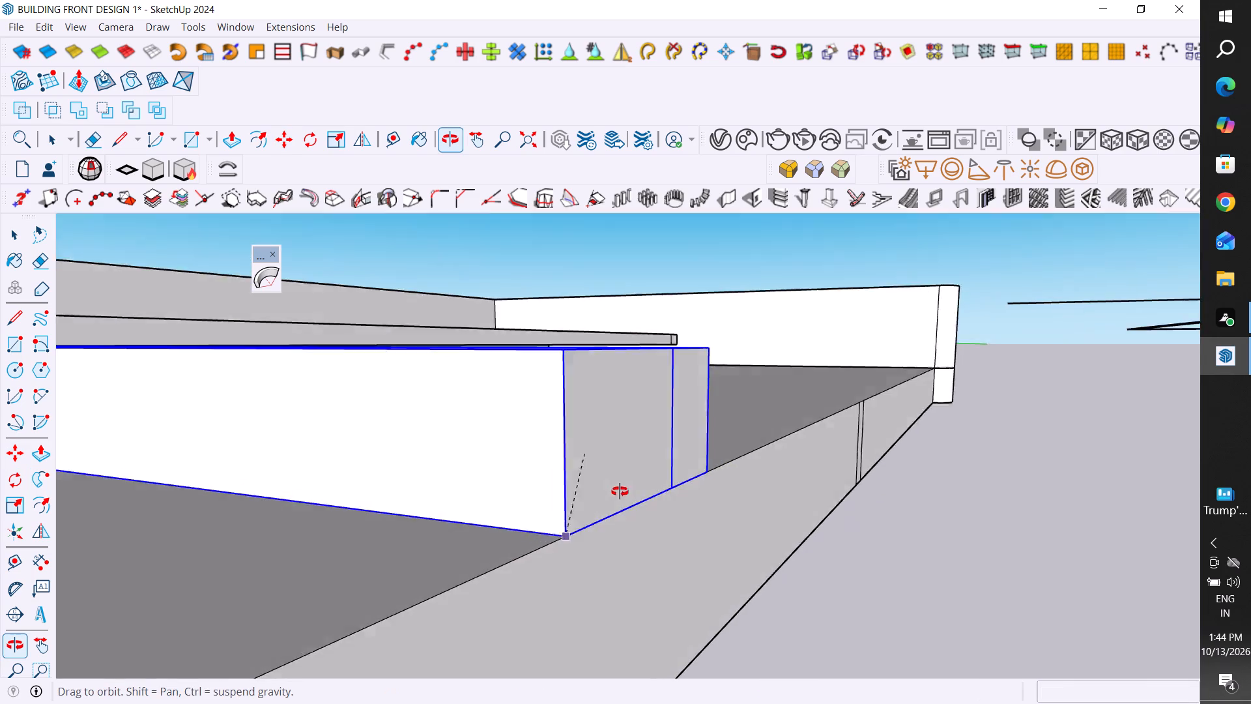
middle_drag(620, 491, 622, 491)
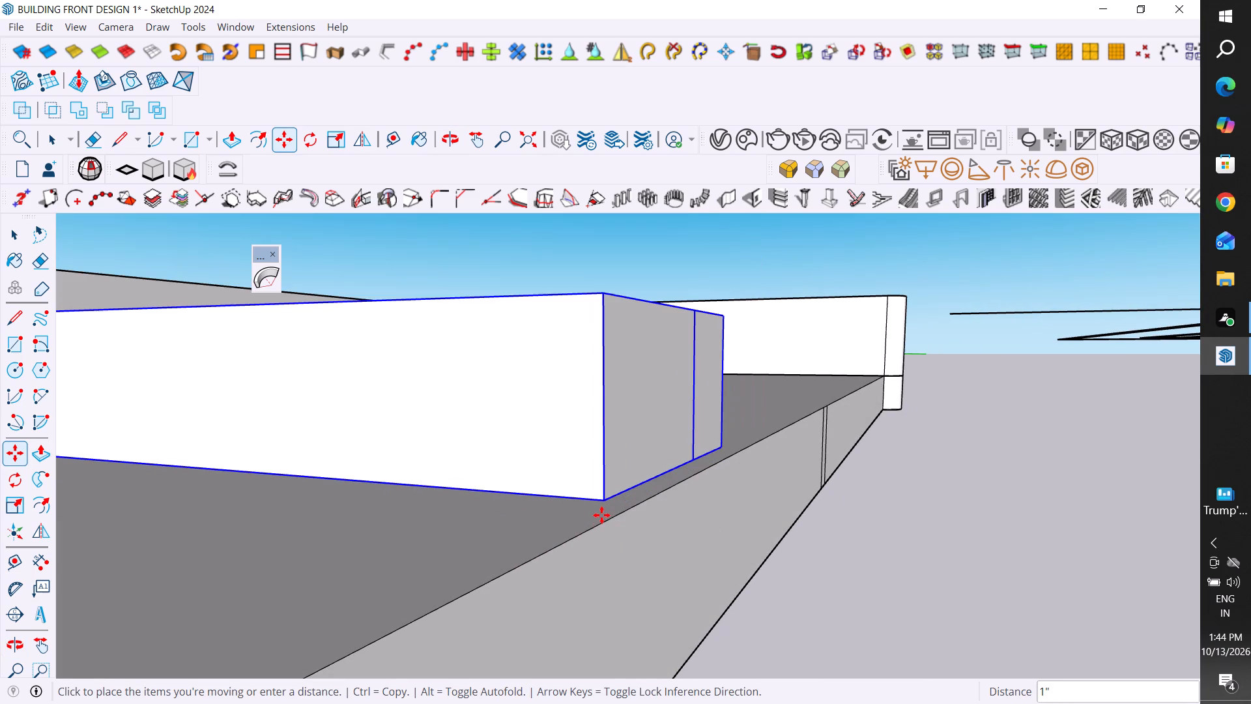
click(603, 514)
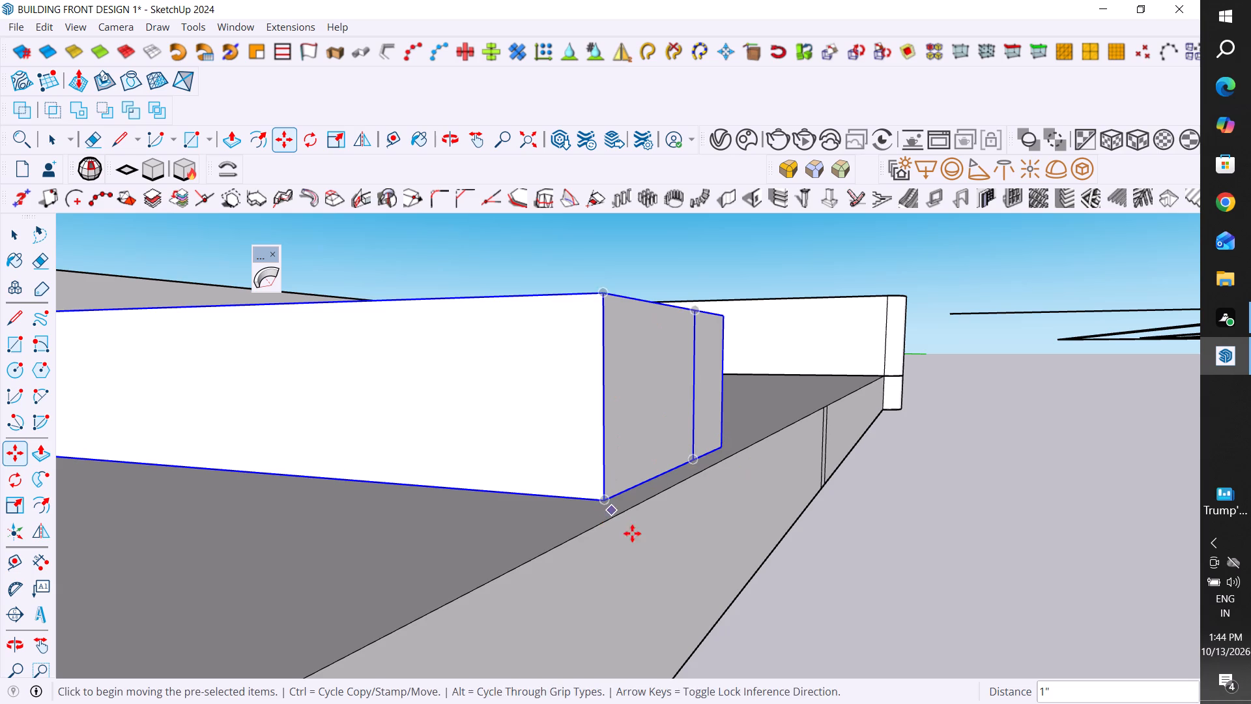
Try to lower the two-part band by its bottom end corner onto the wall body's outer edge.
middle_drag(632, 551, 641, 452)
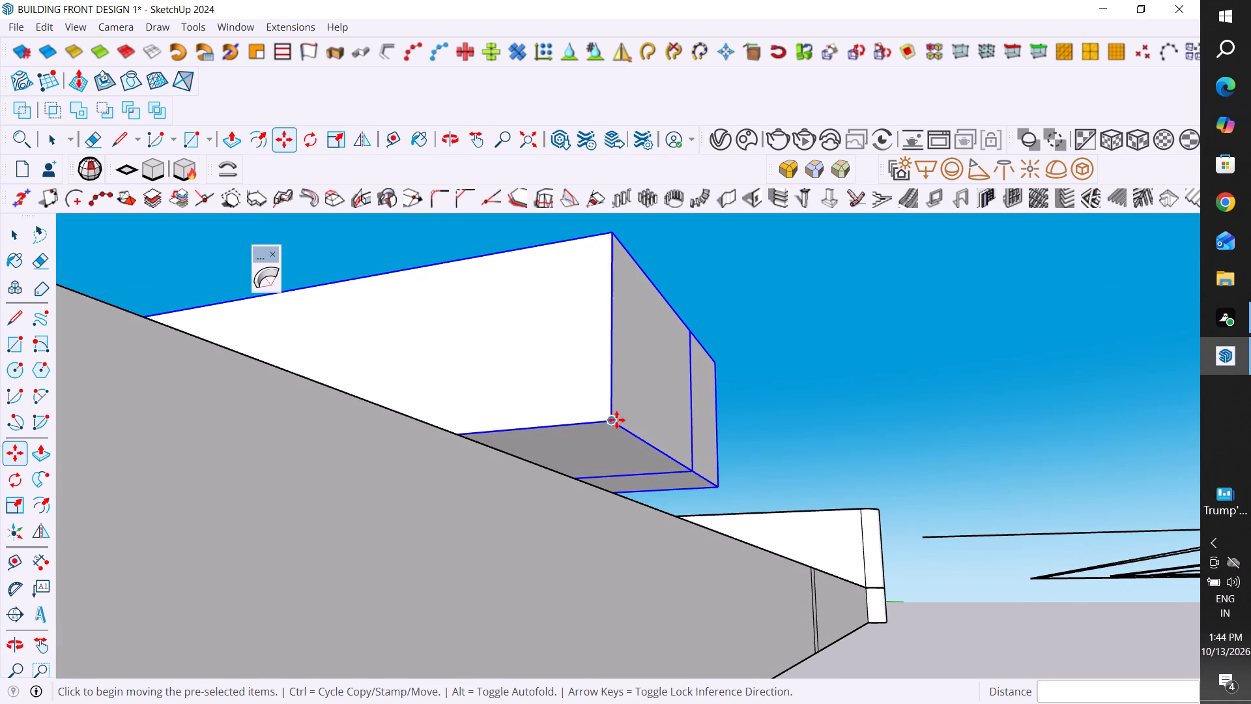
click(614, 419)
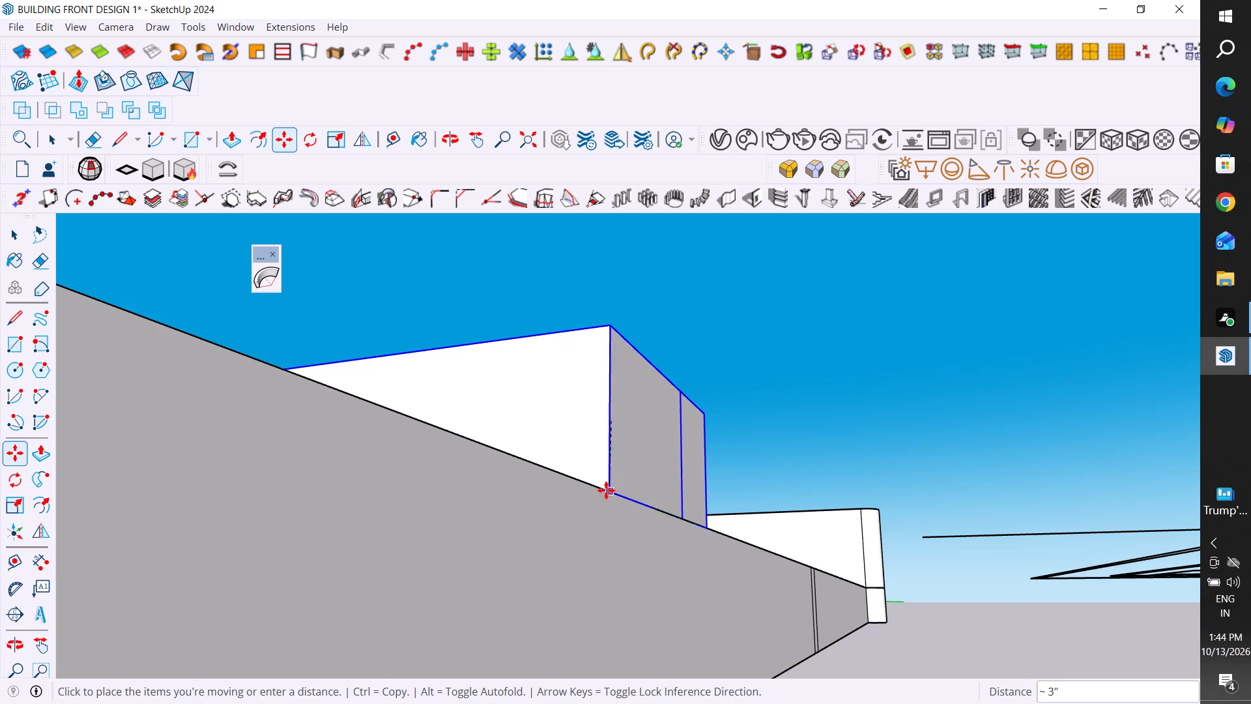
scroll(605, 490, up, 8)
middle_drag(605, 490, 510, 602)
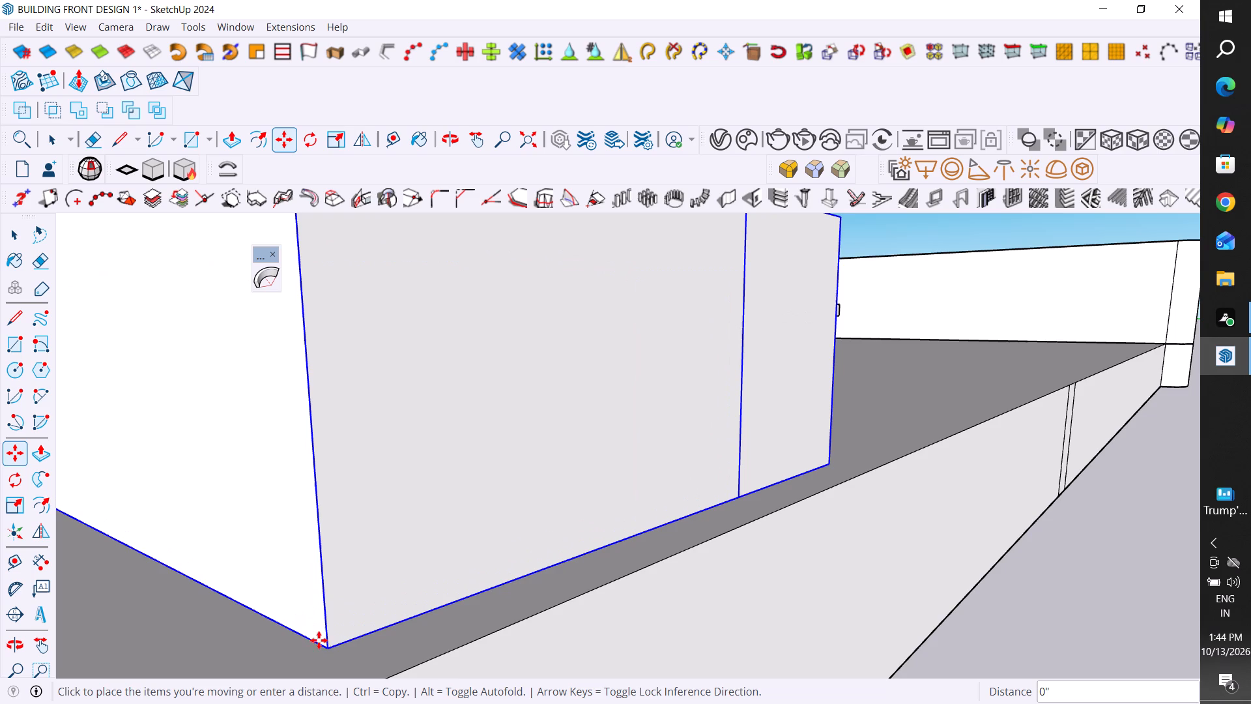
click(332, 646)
Lower both parts of the horizontal band 2" along the blue axis into the wall body.
scroll(600, 607, down, 6)
middle_drag(611, 598, 668, 493)
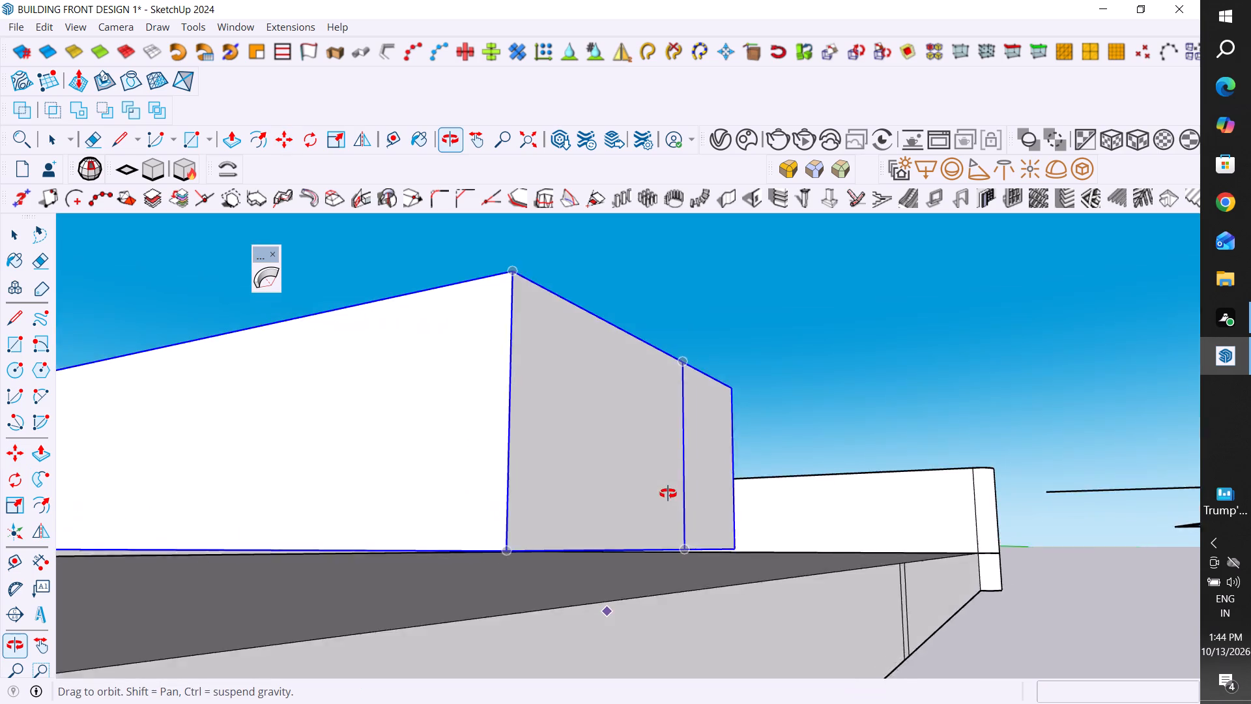
middle_drag(668, 493, 668, 492)
scroll(678, 510, down, 2)
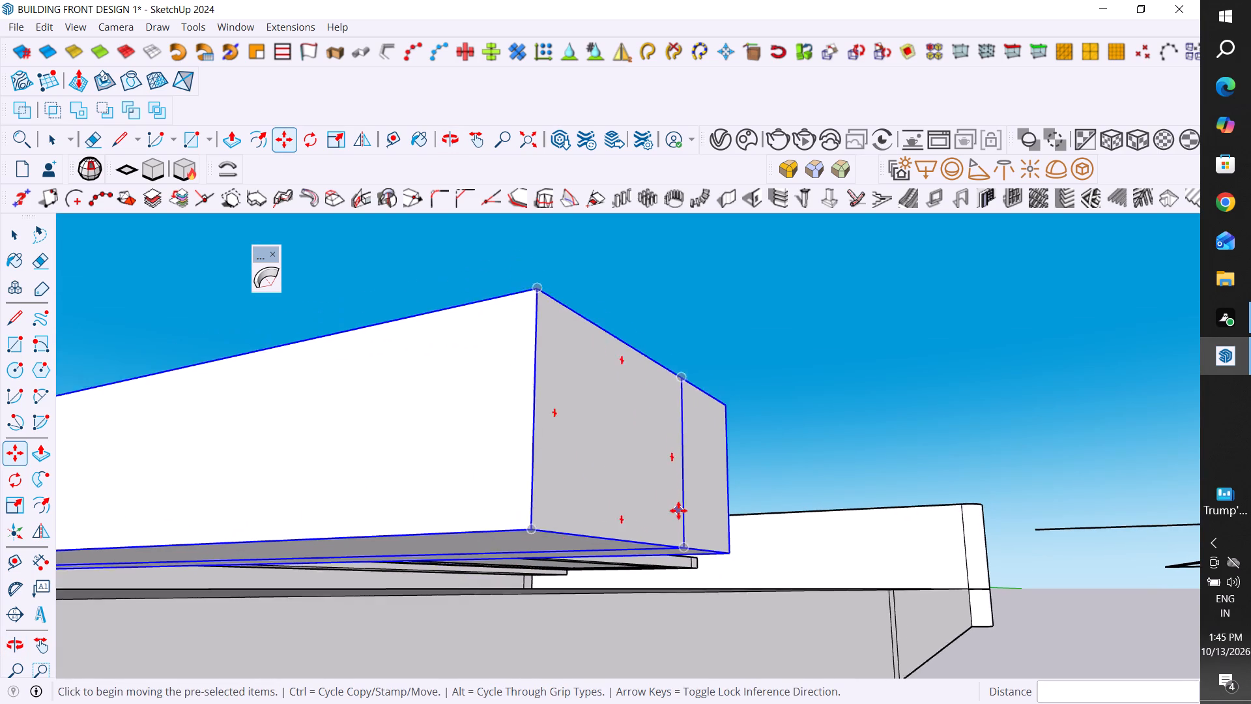
scroll(678, 510, down, 7)
click(558, 520)
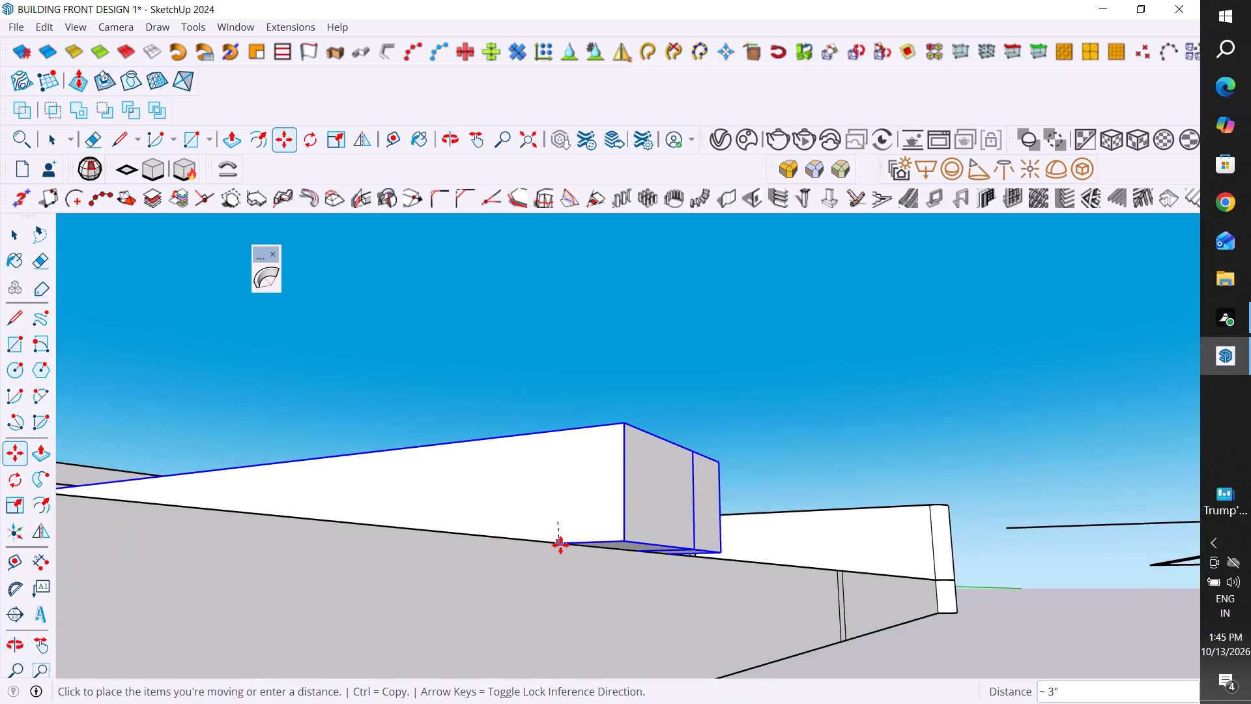
scroll(560, 544, up, 4)
middle_drag(560, 544, 524, 656)
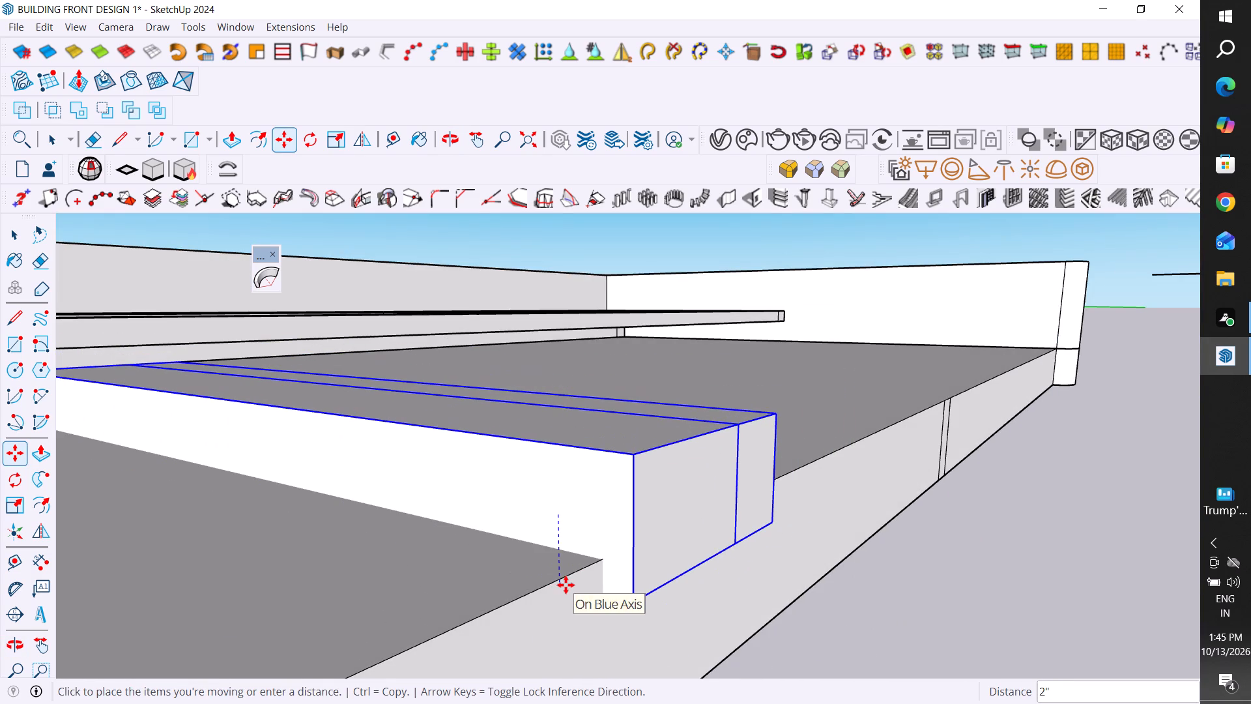
click(566, 585)
Raise both parts of the horizontal band 1" so their underside sits on the wall body's top face.
scroll(605, 593, up, 4)
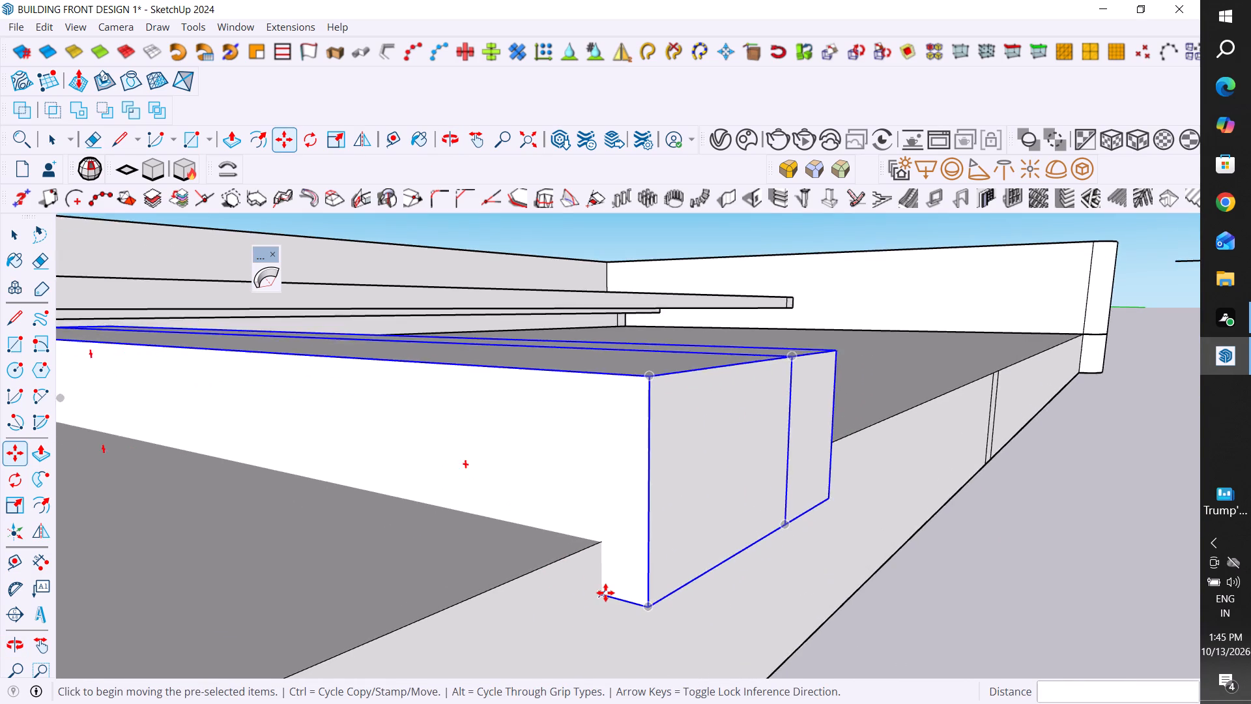
scroll(605, 593, up, 3)
click(604, 597)
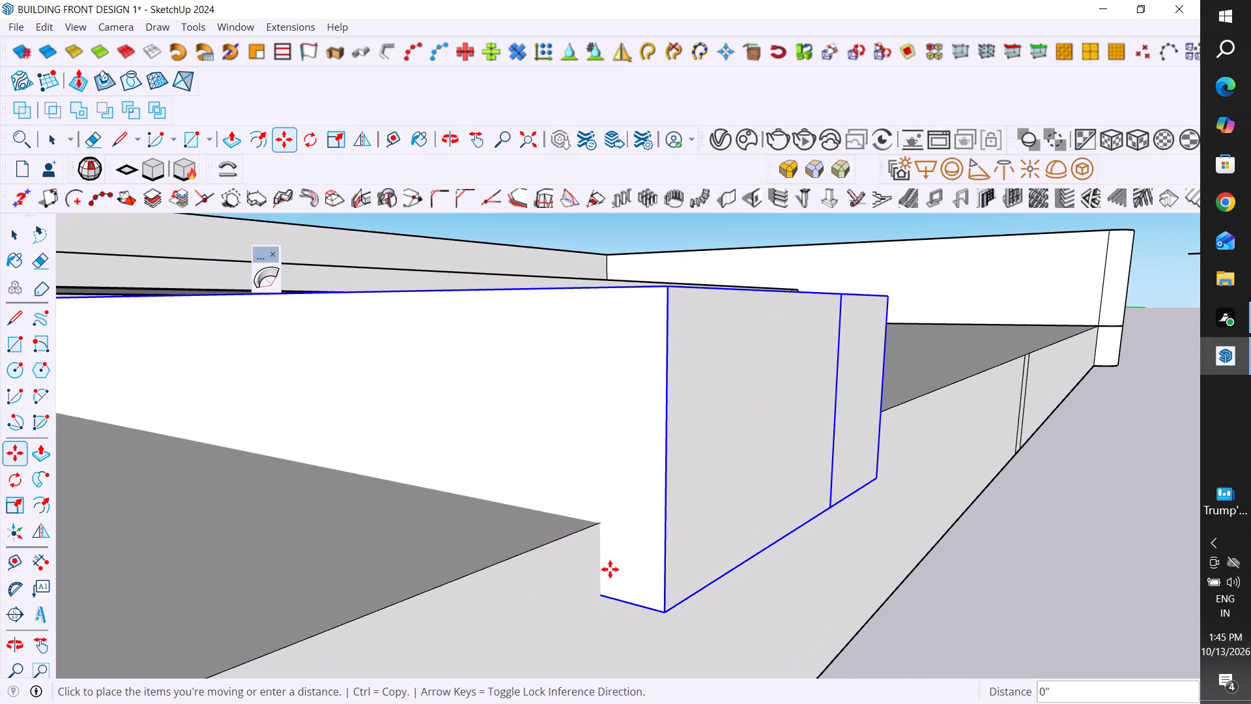
click(605, 535)
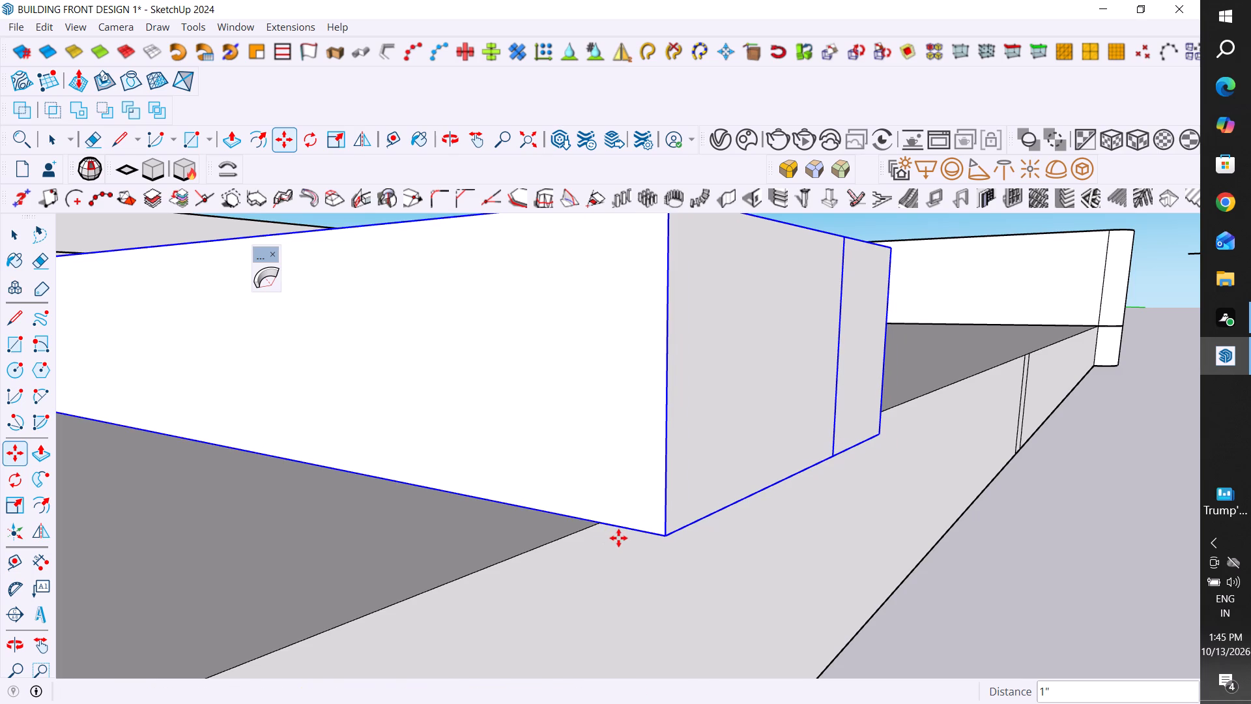
Move the two-part band 1" back along the red axis, flush with the wall body's outer edge, and clear the selection.
click(669, 536)
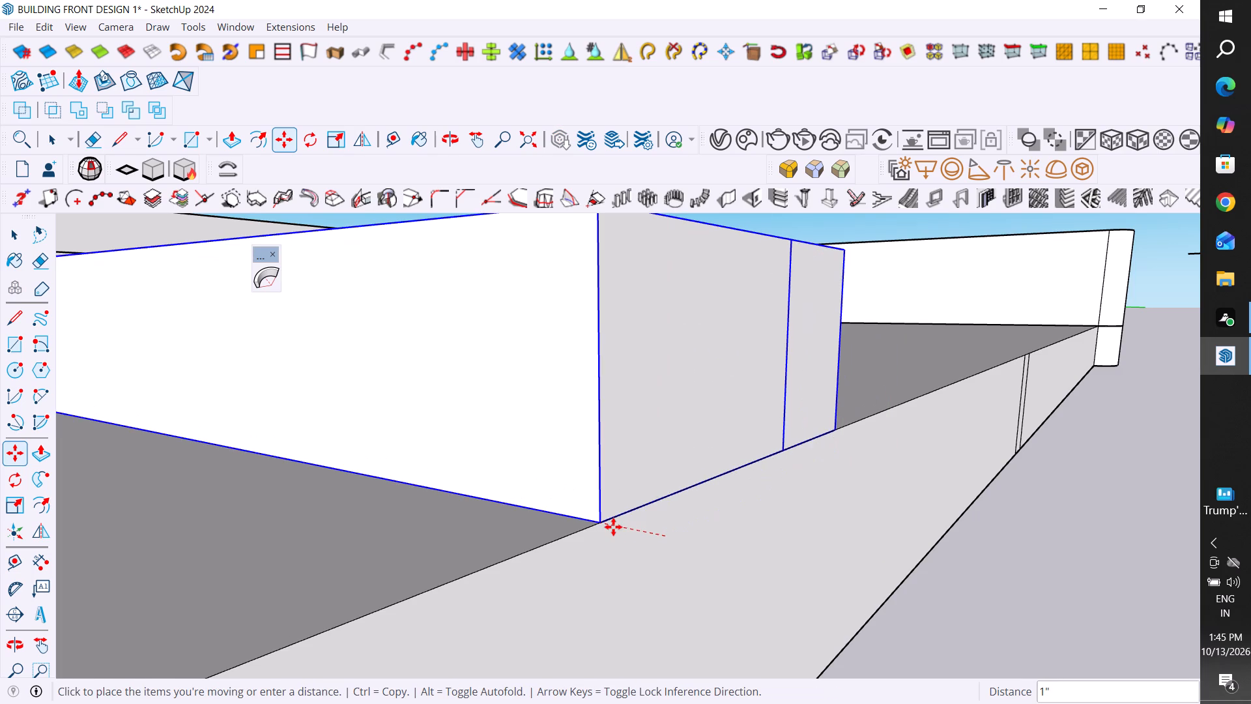
click(612, 526)
scroll(736, 581, down, 20)
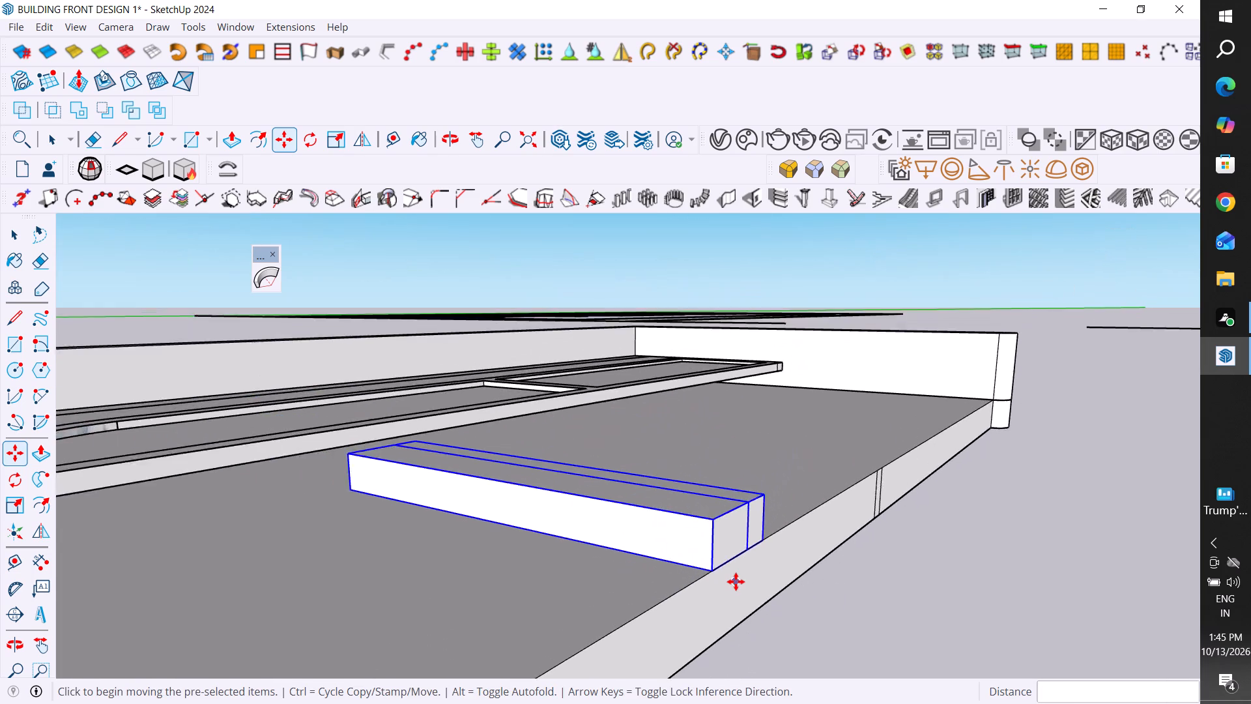
scroll(736, 581, down, 3)
scroll(719, 438, down, 4)
middle_drag(695, 455, 741, 575)
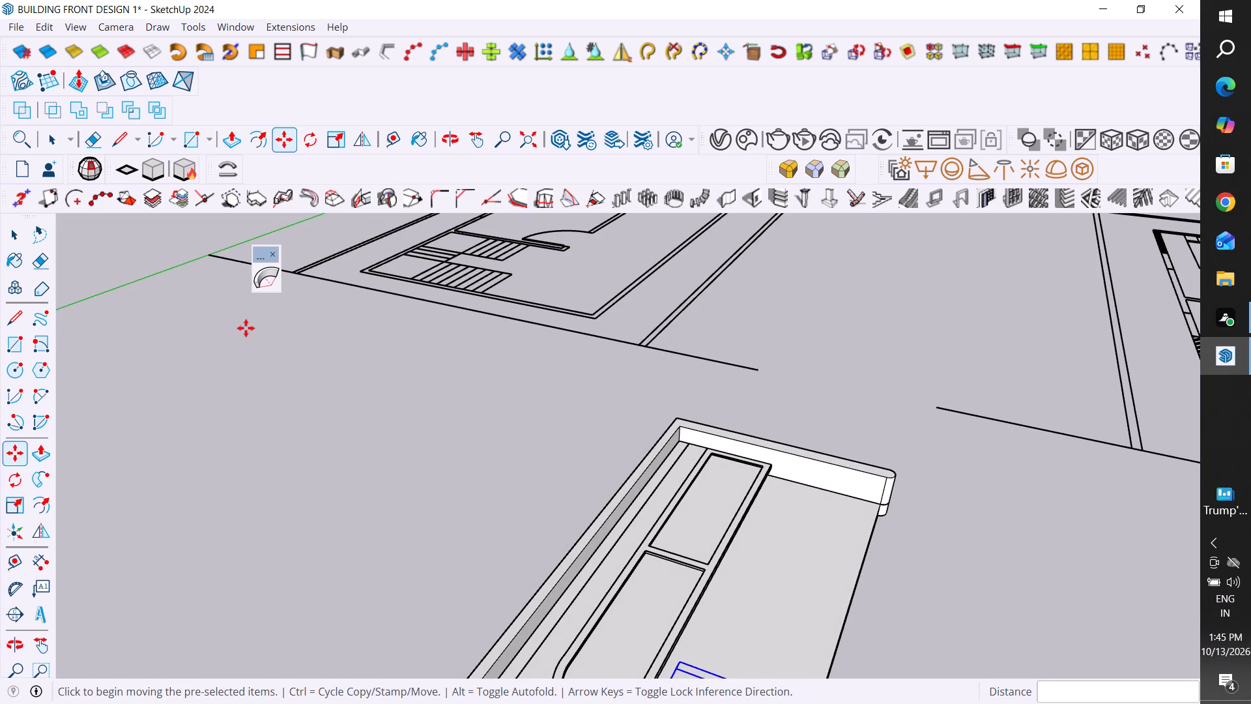
click(17, 223)
scroll(414, 445, down, 1)
click(414, 445)
scroll(419, 448, down, 6)
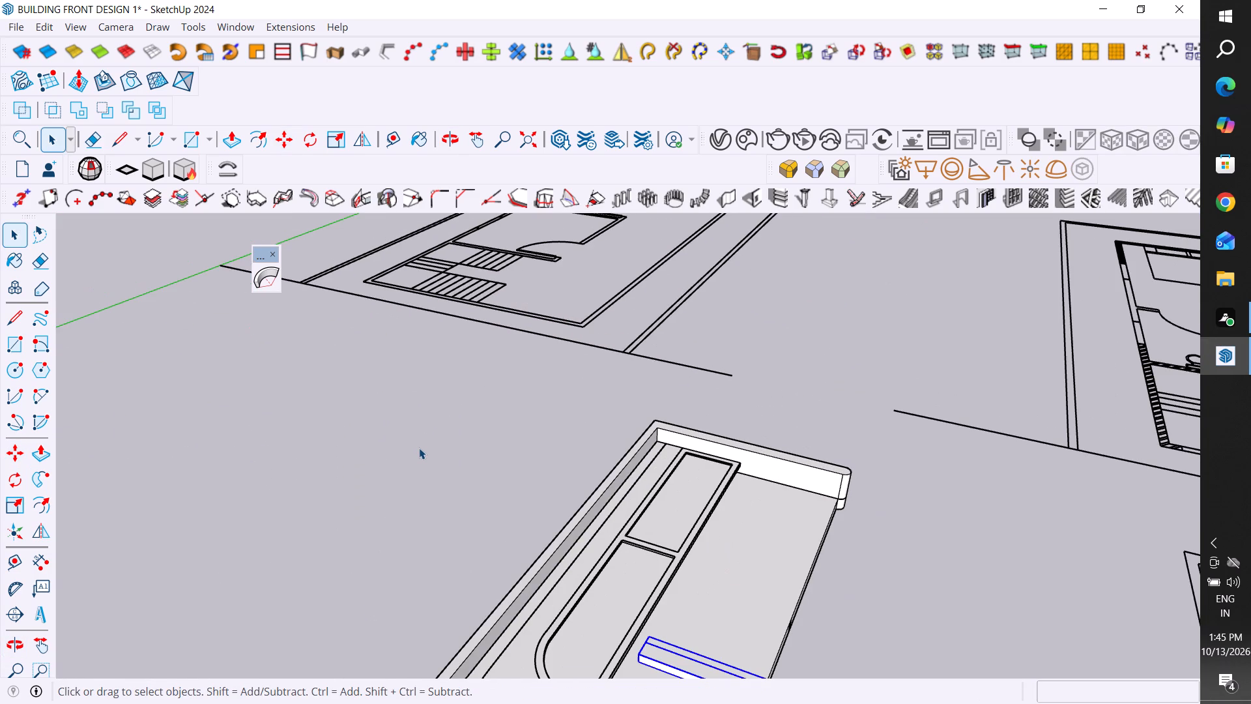
scroll(419, 448, down, 3)
click(627, 364)
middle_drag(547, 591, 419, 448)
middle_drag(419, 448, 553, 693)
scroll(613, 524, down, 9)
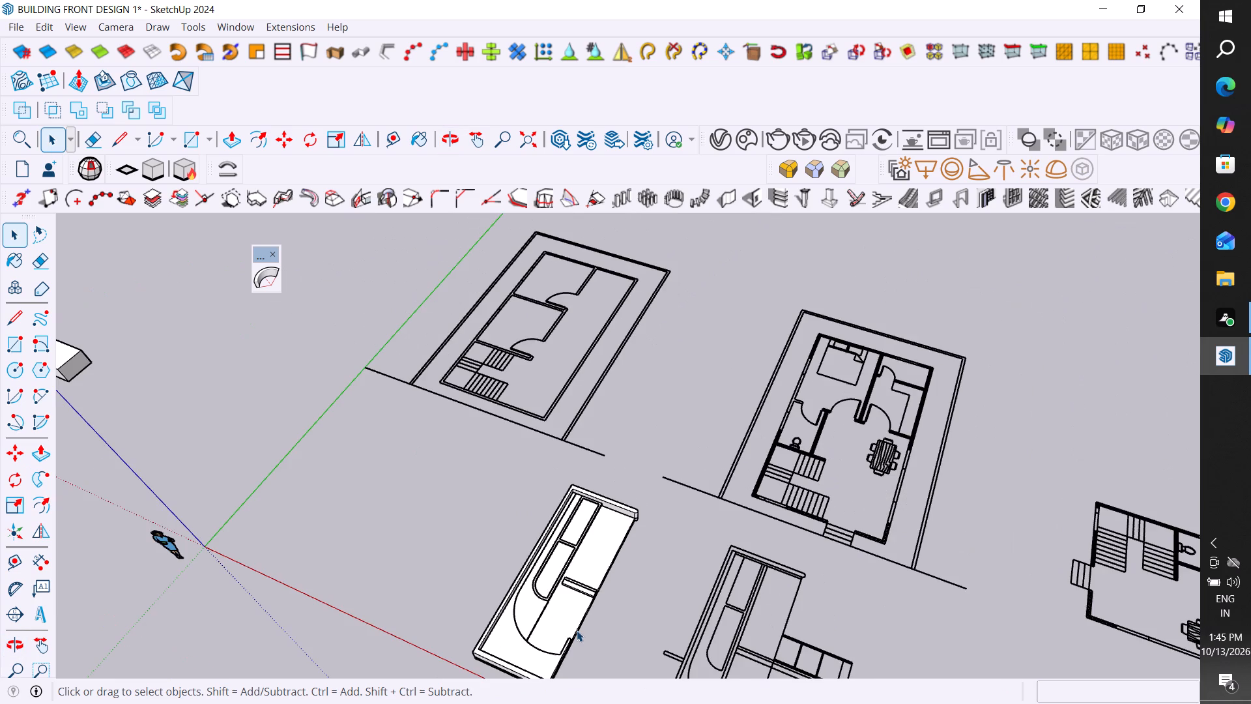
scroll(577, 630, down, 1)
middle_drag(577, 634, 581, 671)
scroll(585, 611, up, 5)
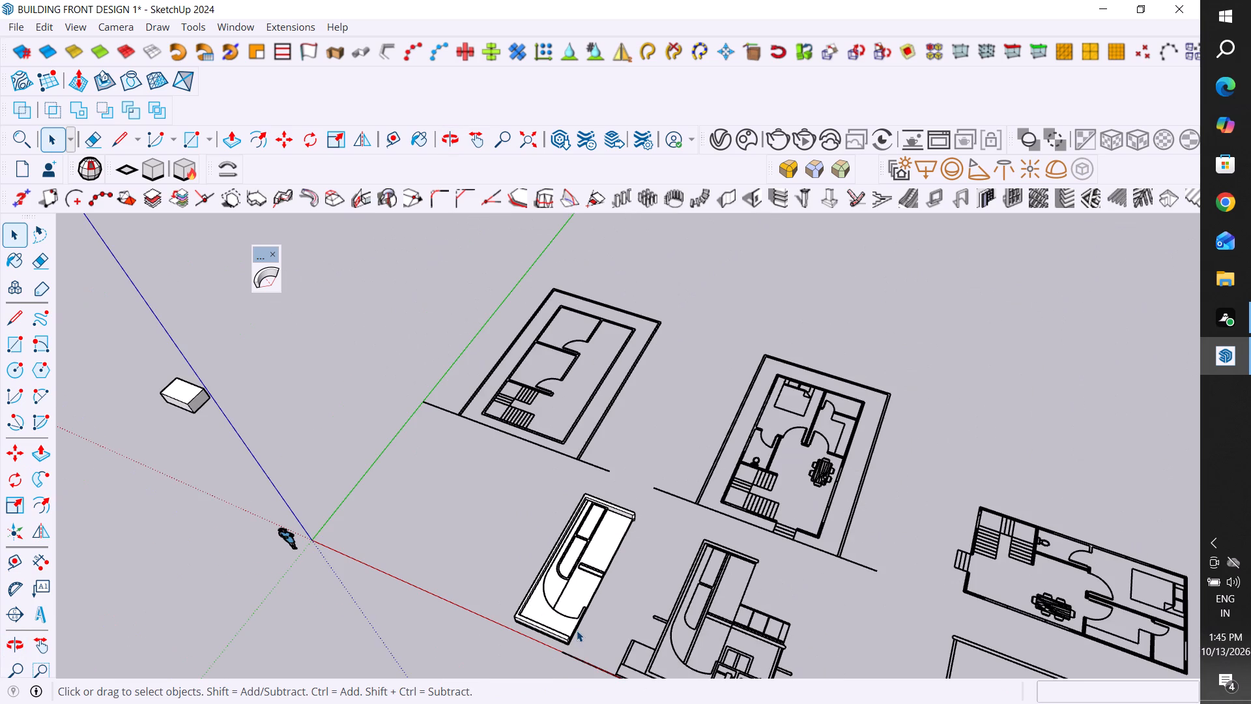
Draw a line on the wall body's face along the green axis, starting from the bottom inner end corner of the two-part horizontal band.
scroll(691, 511, down, 3)
scroll(610, 568, up, 4)
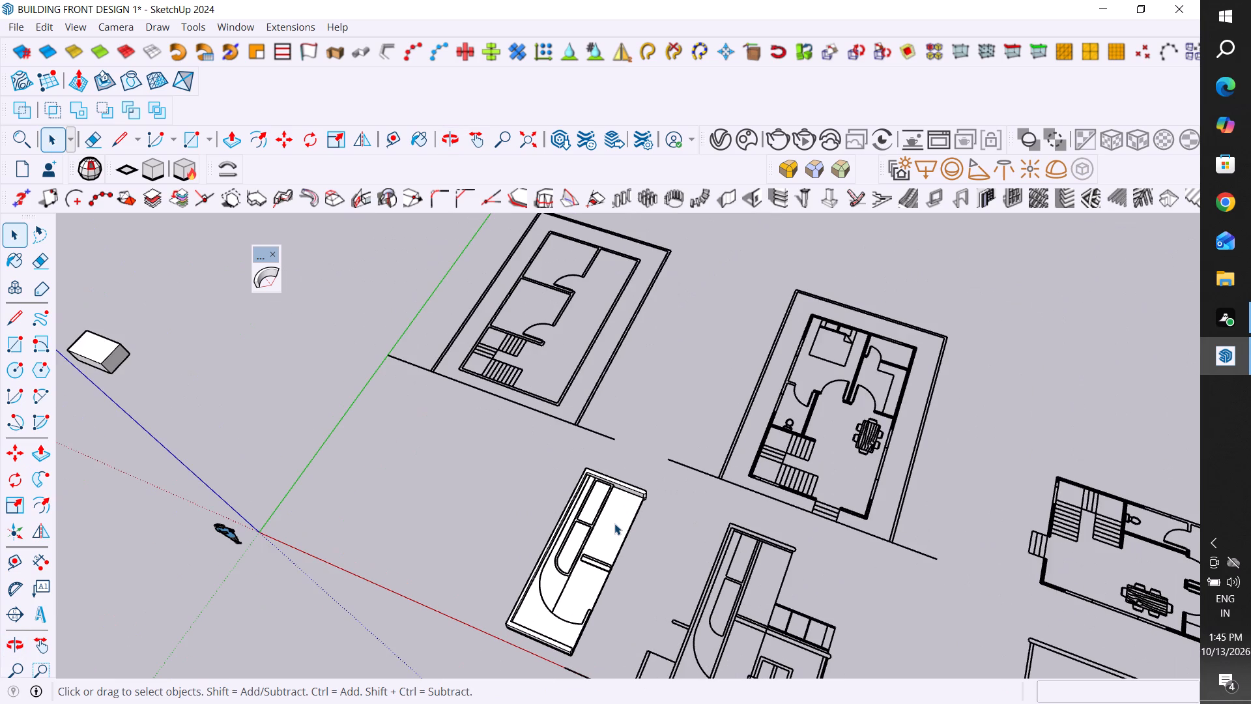
scroll(614, 523, up, 14)
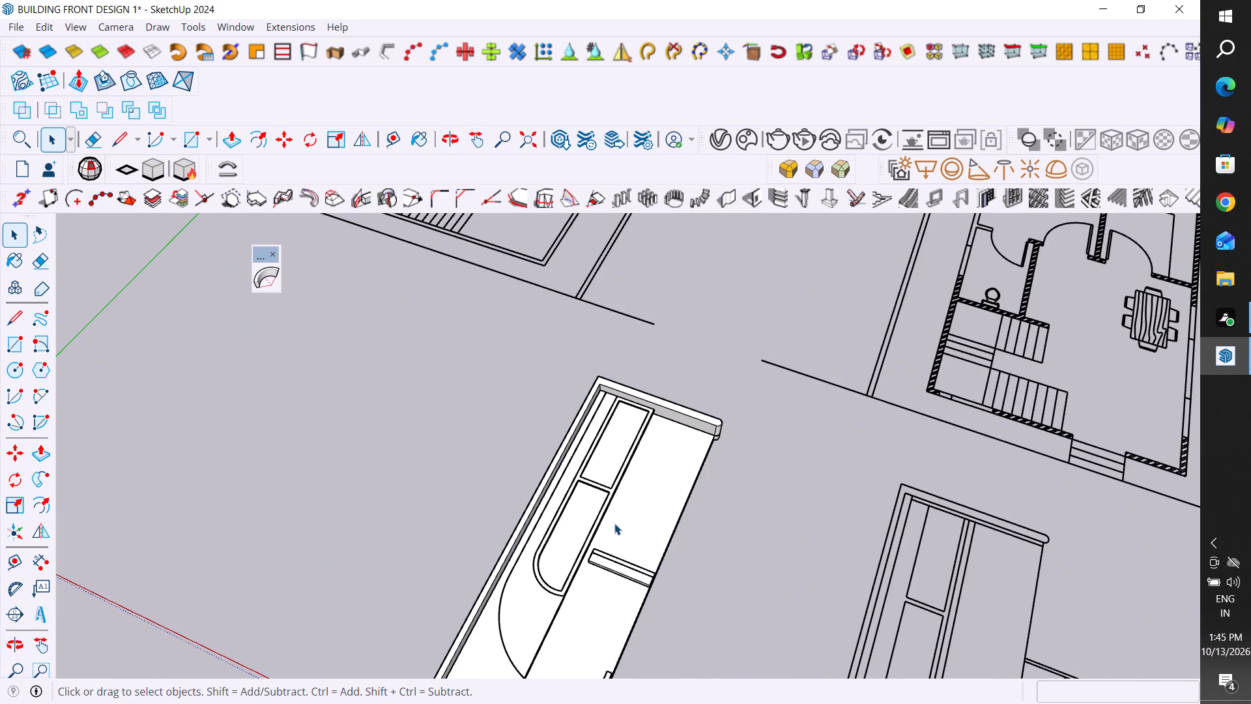
click(17, 317)
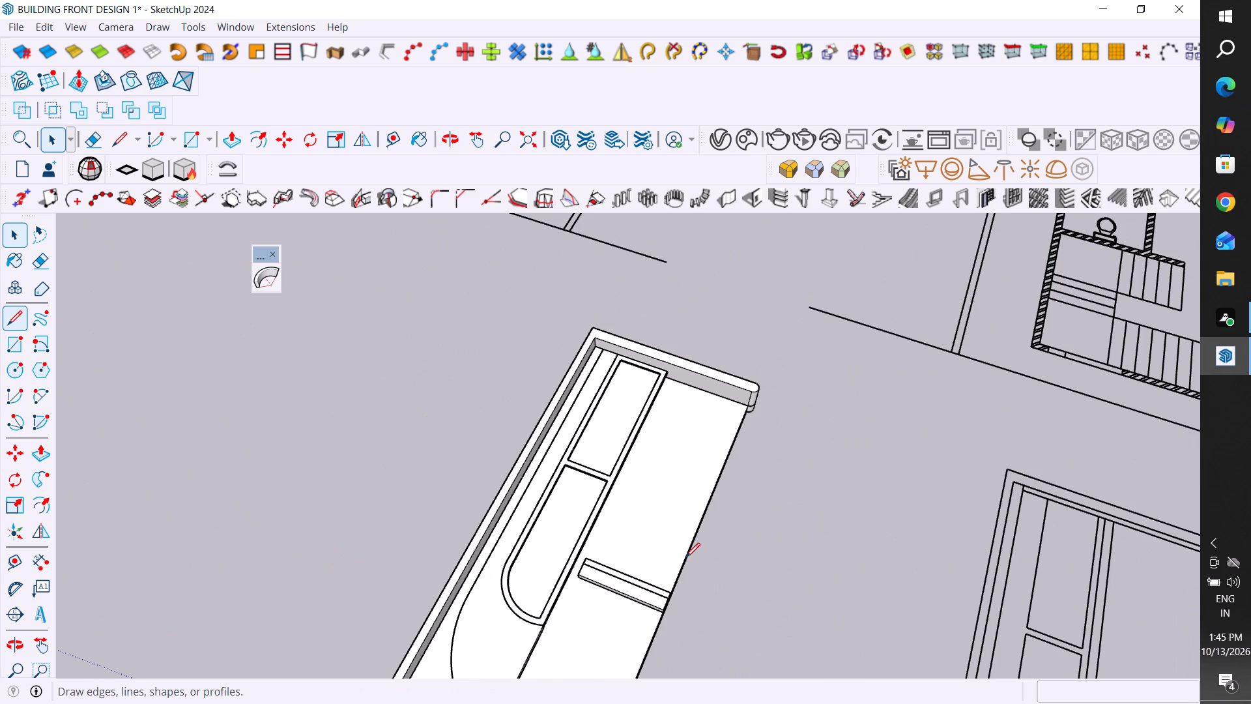
middle_drag(753, 570, 685, 557)
middle_drag(685, 557, 491, 552)
scroll(507, 450, up, 4)
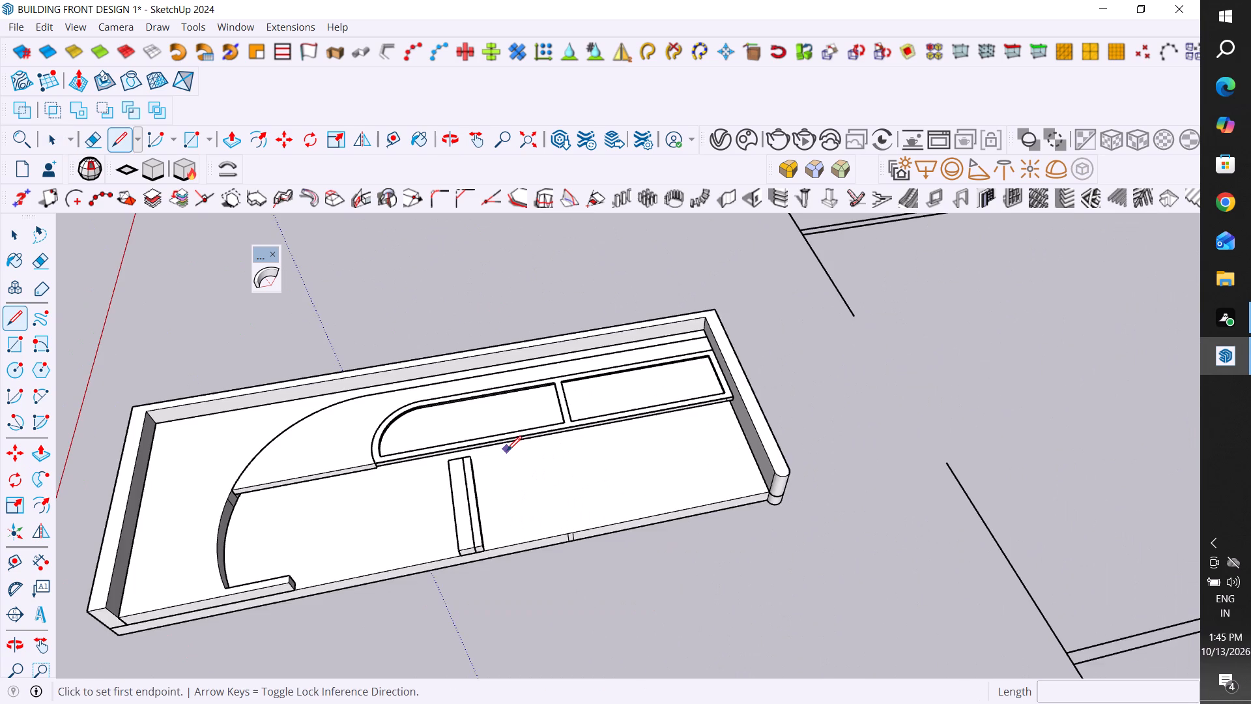
scroll(507, 450, up, 4)
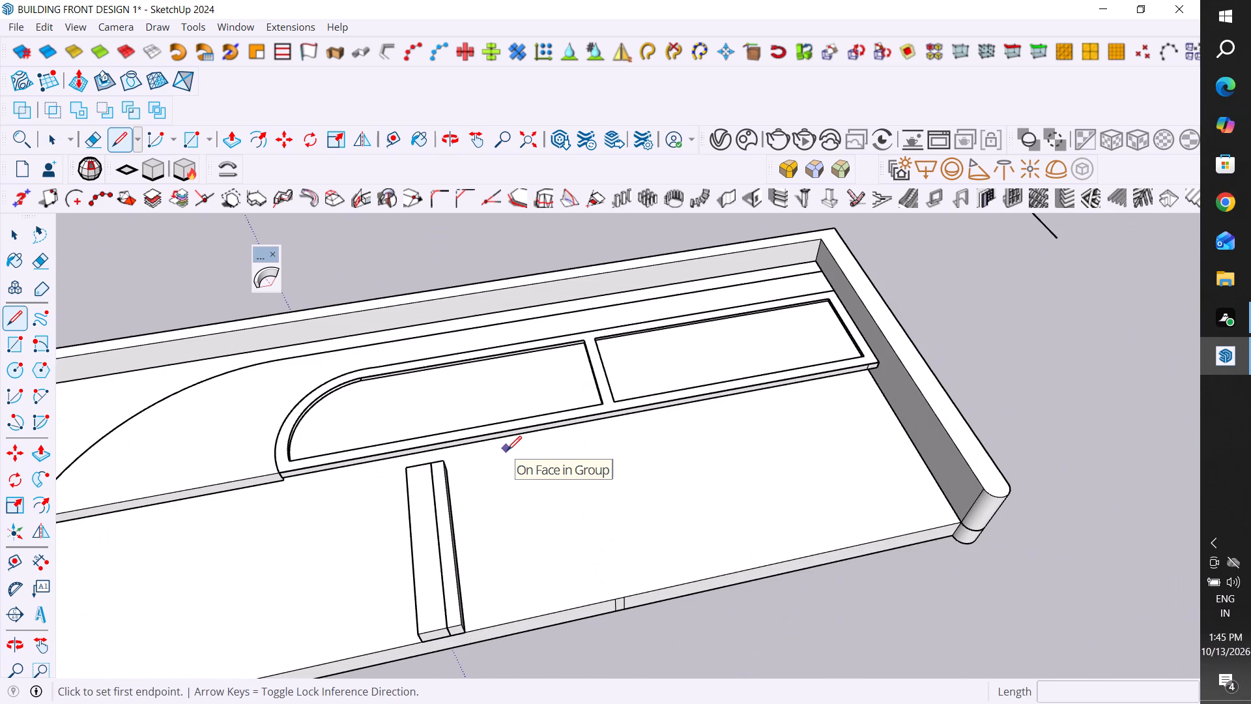
scroll(444, 467, up, 20)
scroll(448, 471, up, 6)
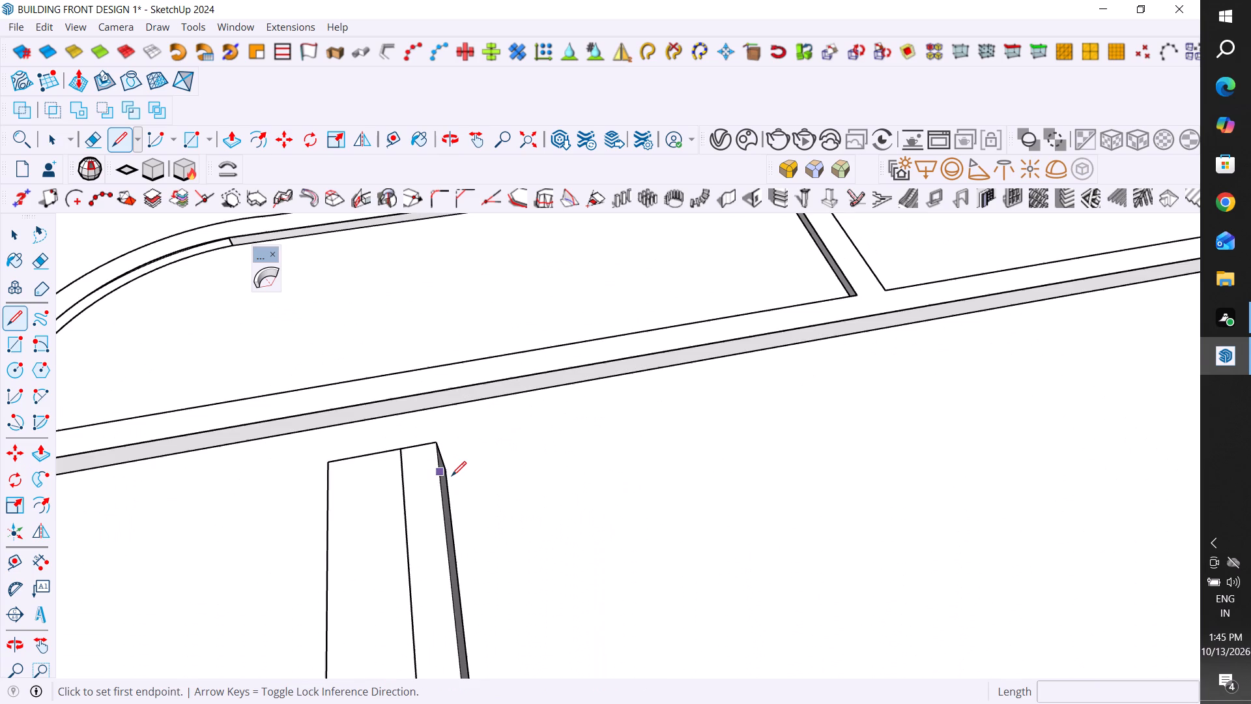
scroll(457, 477, up, 14)
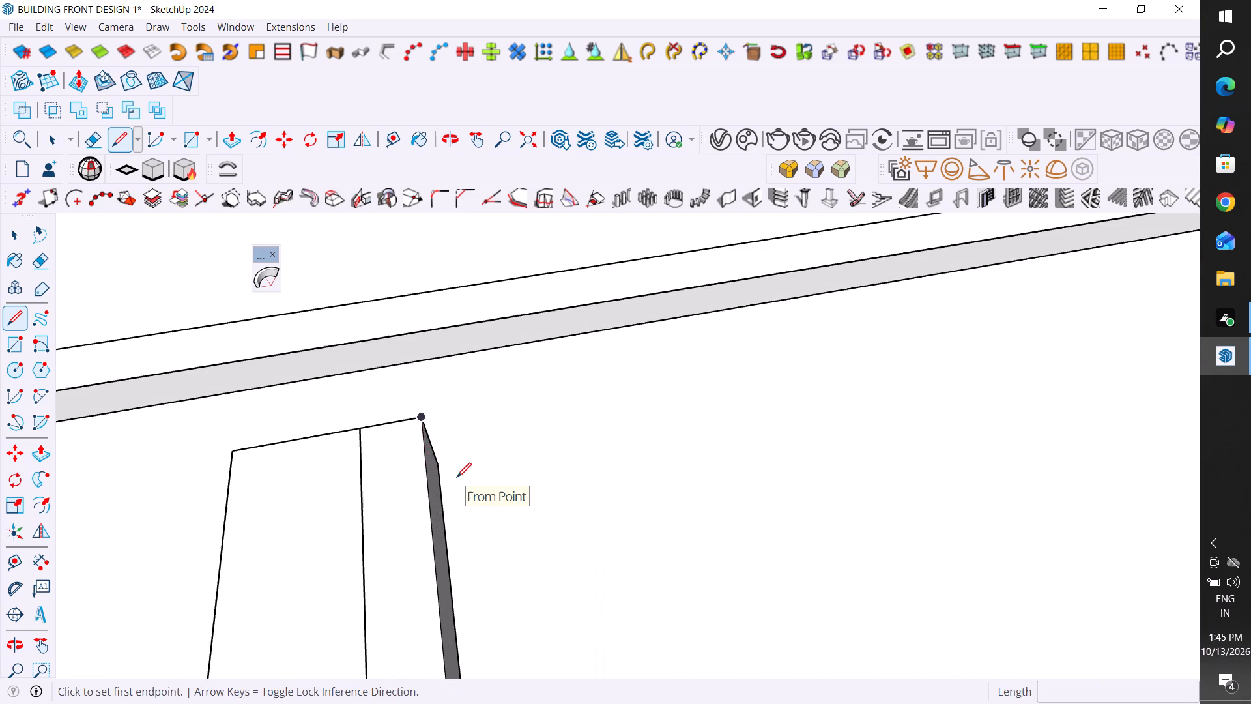
click(431, 465)
scroll(431, 465, down, 6)
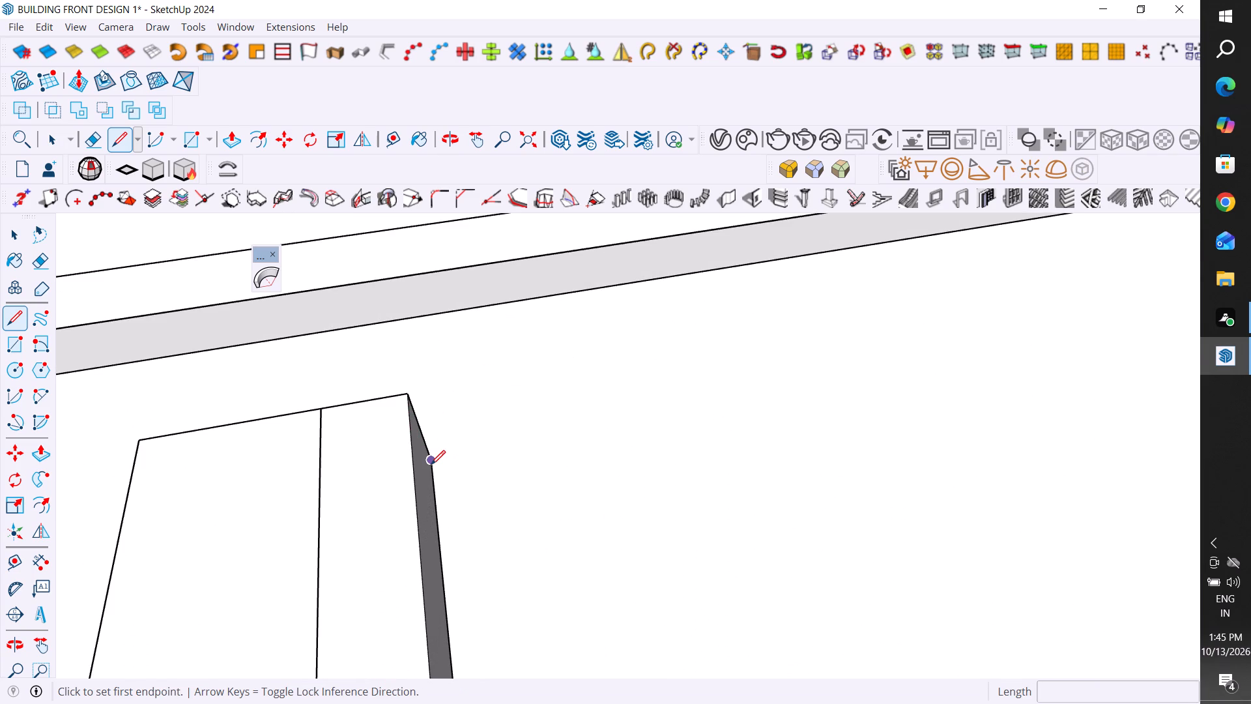
scroll(431, 465, down, 1)
scroll(582, 441, down, 6)
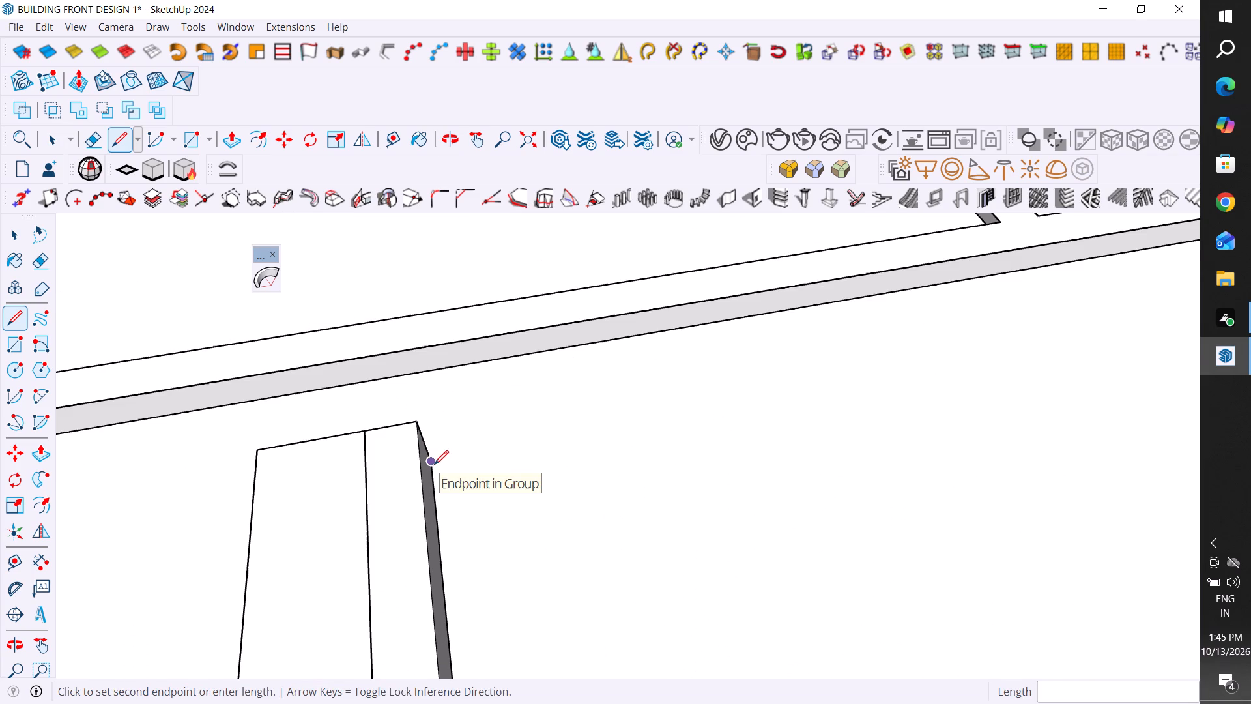
scroll(582, 441, down, 10)
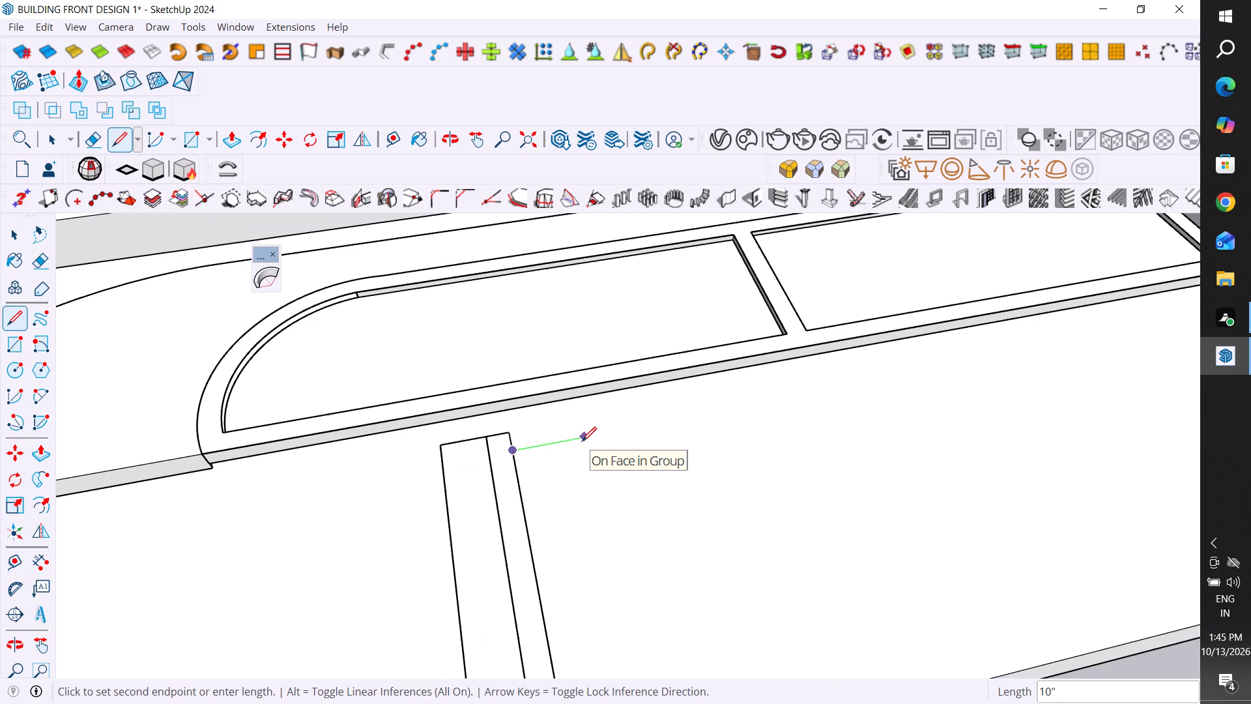
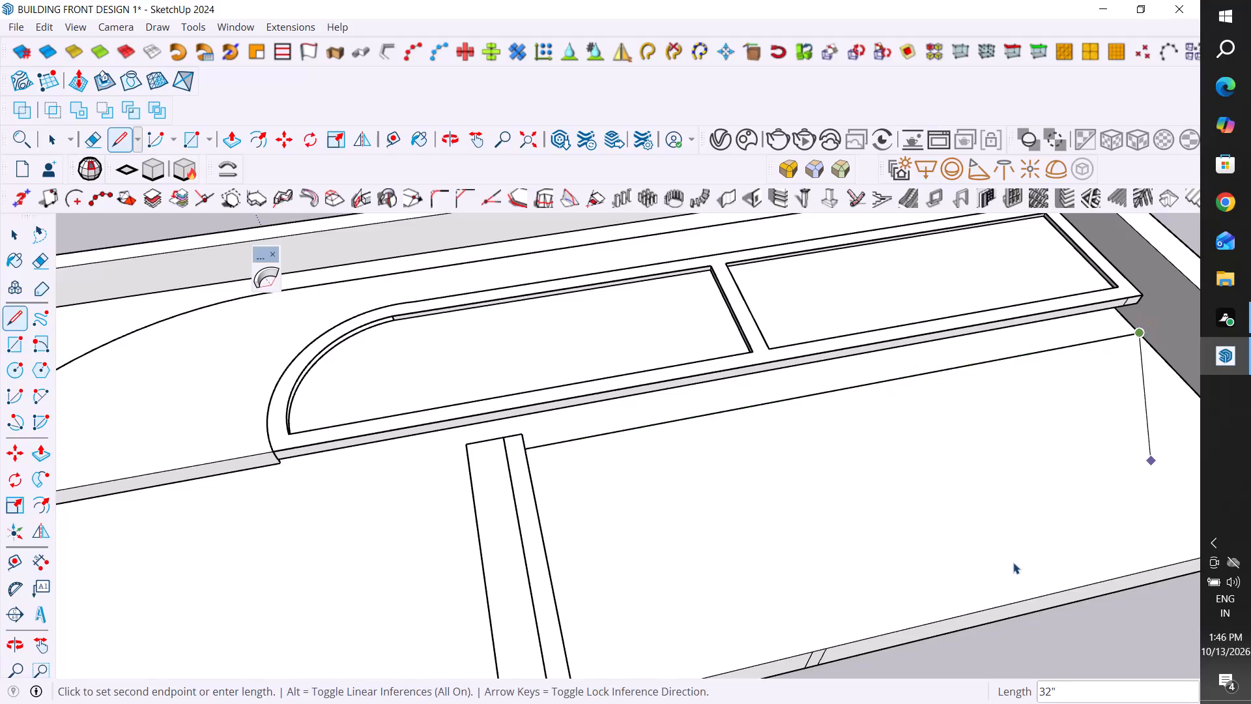
Explode the group that holds the outer surround, the curved-end panel and the rounded window frame with its panes.
click(12, 231)
scroll(1013, 563, down, 5)
middle_drag(302, 565, 1013, 563)
middle_drag(1013, 563, 386, 422)
scroll(650, 452, down, 4)
scroll(194, 581, up, 10)
click(205, 546)
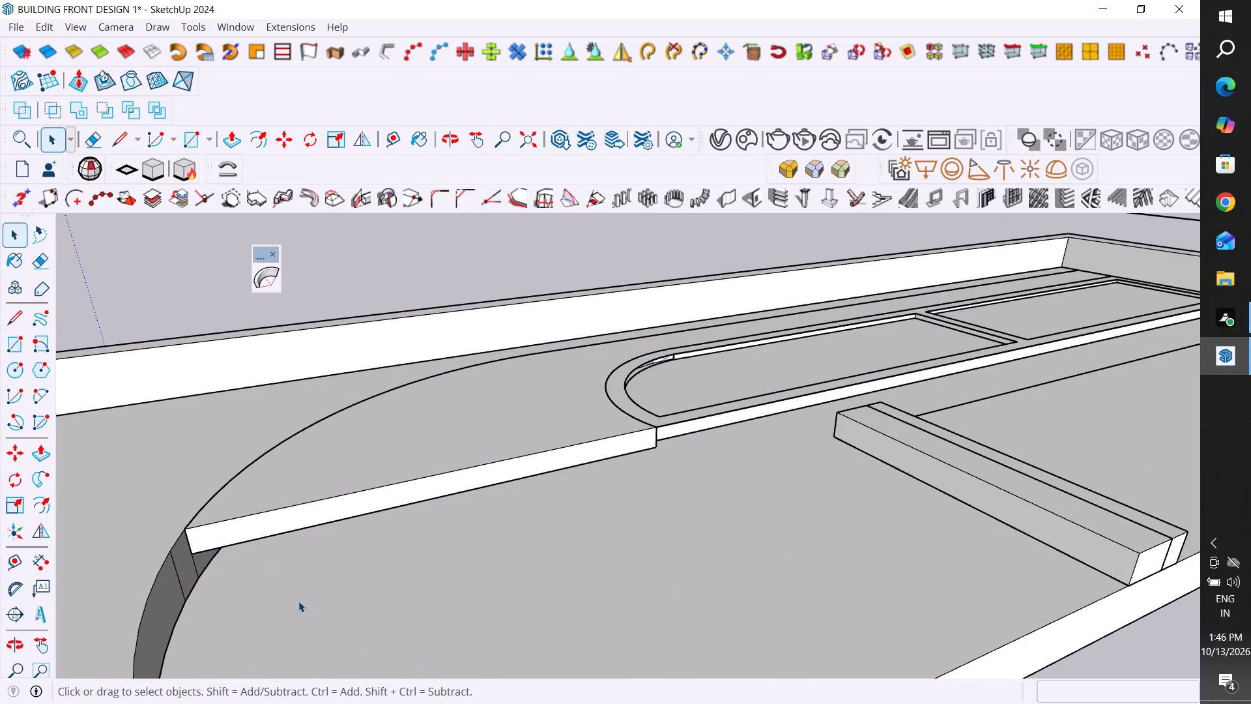
click(265, 529)
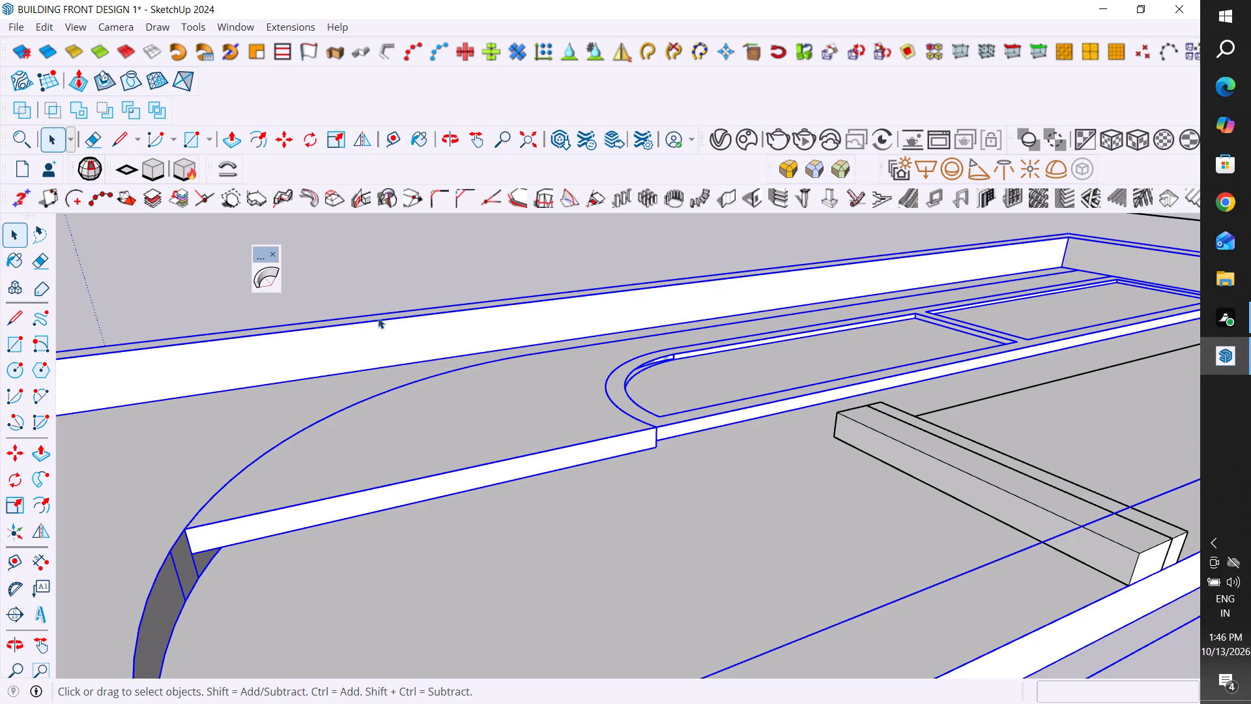
click(386, 290)
click(317, 506)
right_click(317, 506)
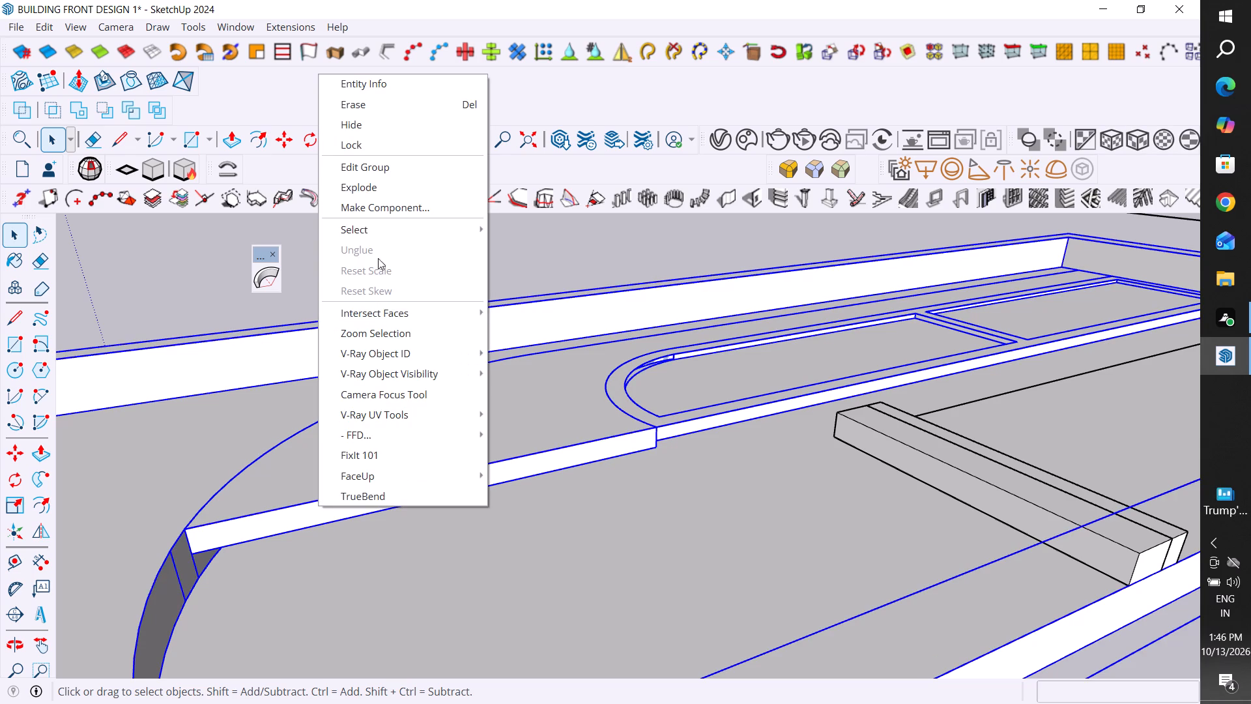
click(389, 182)
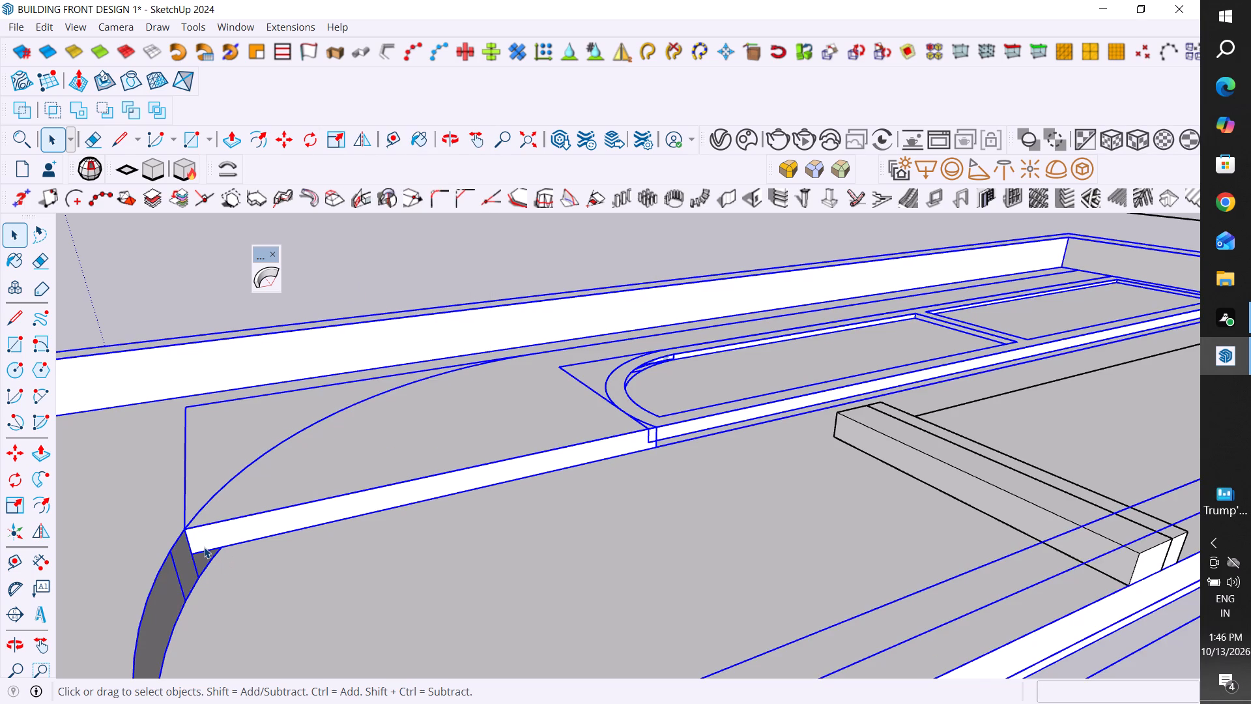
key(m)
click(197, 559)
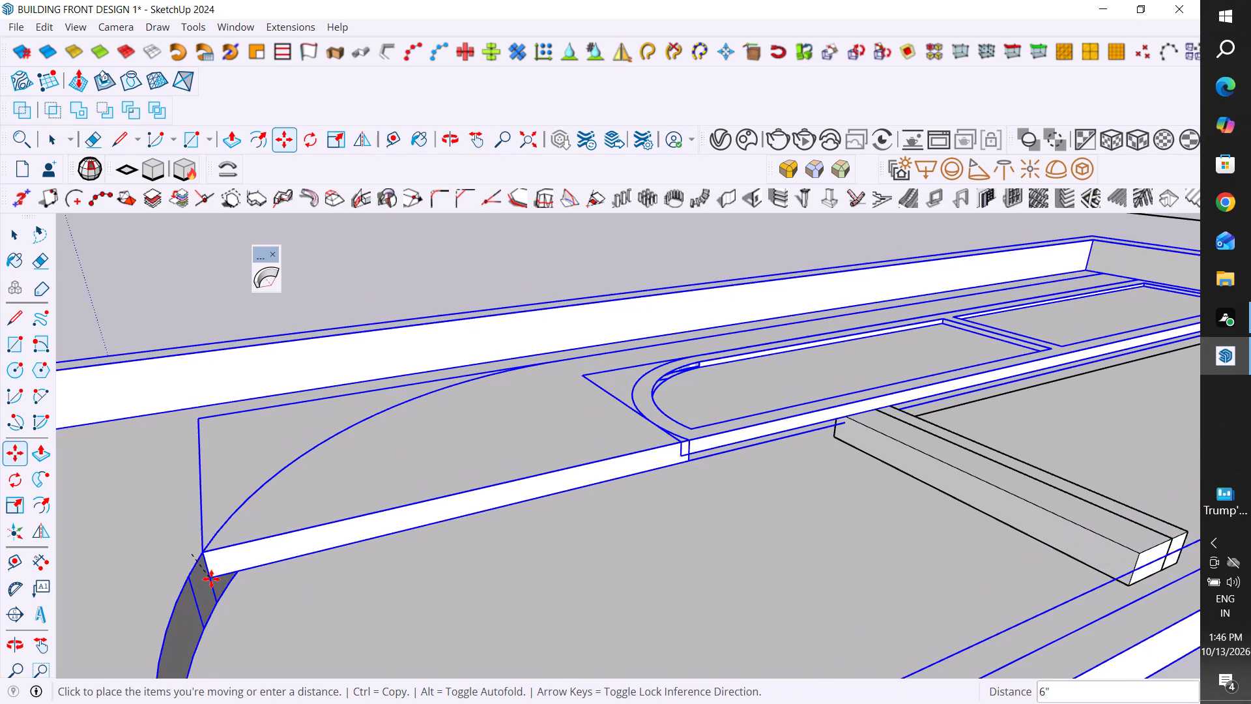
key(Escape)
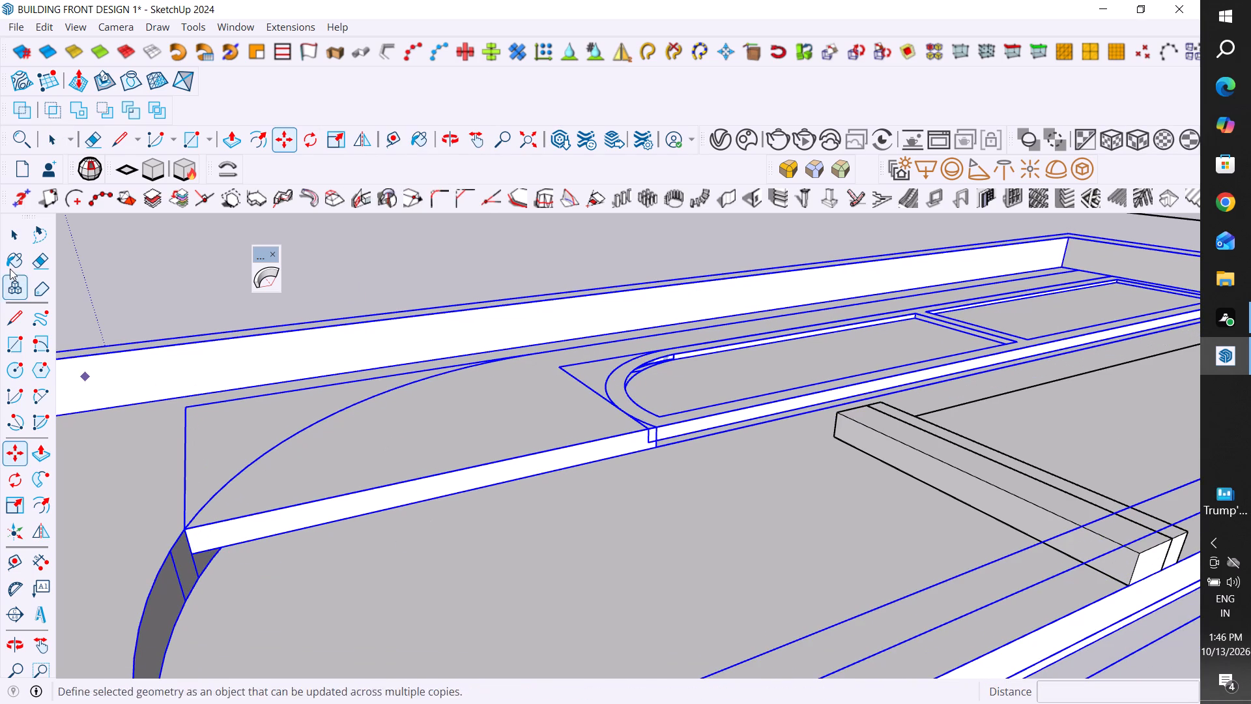
Lower only the large curved-end panel 3" along the blue axis and clear the selection.
click(10, 231)
click(216, 344)
click(195, 302)
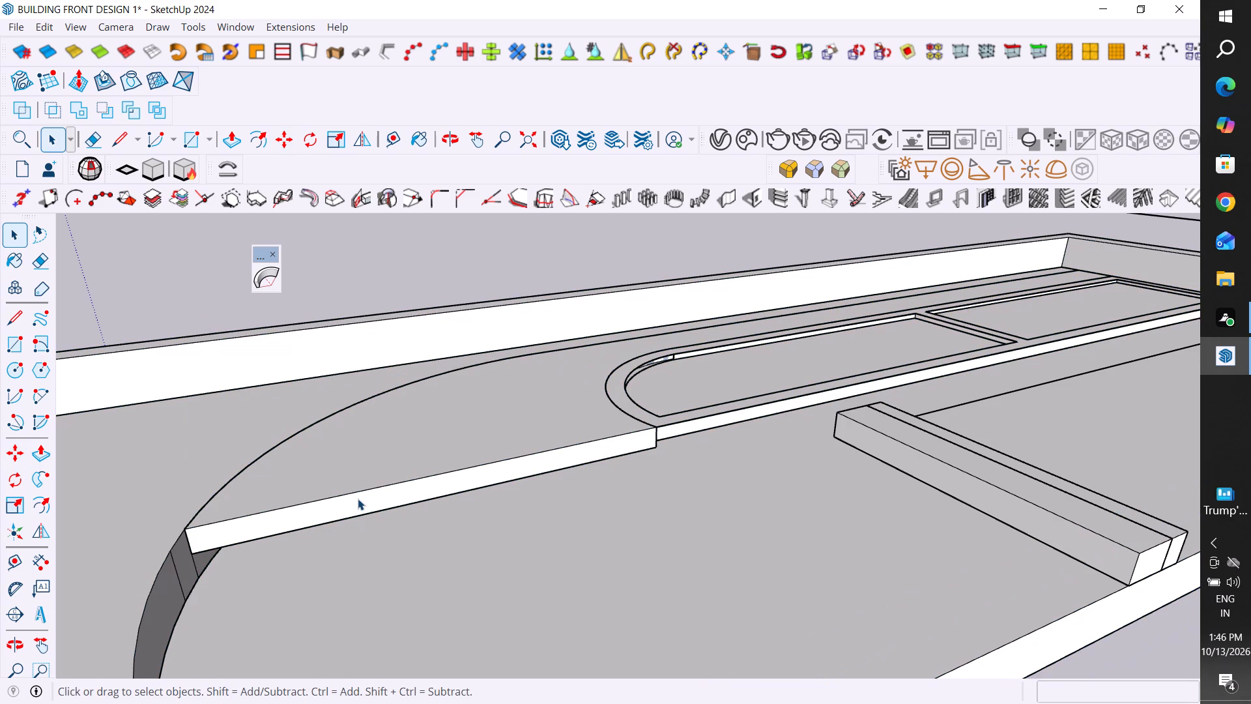
click(358, 499)
key(m)
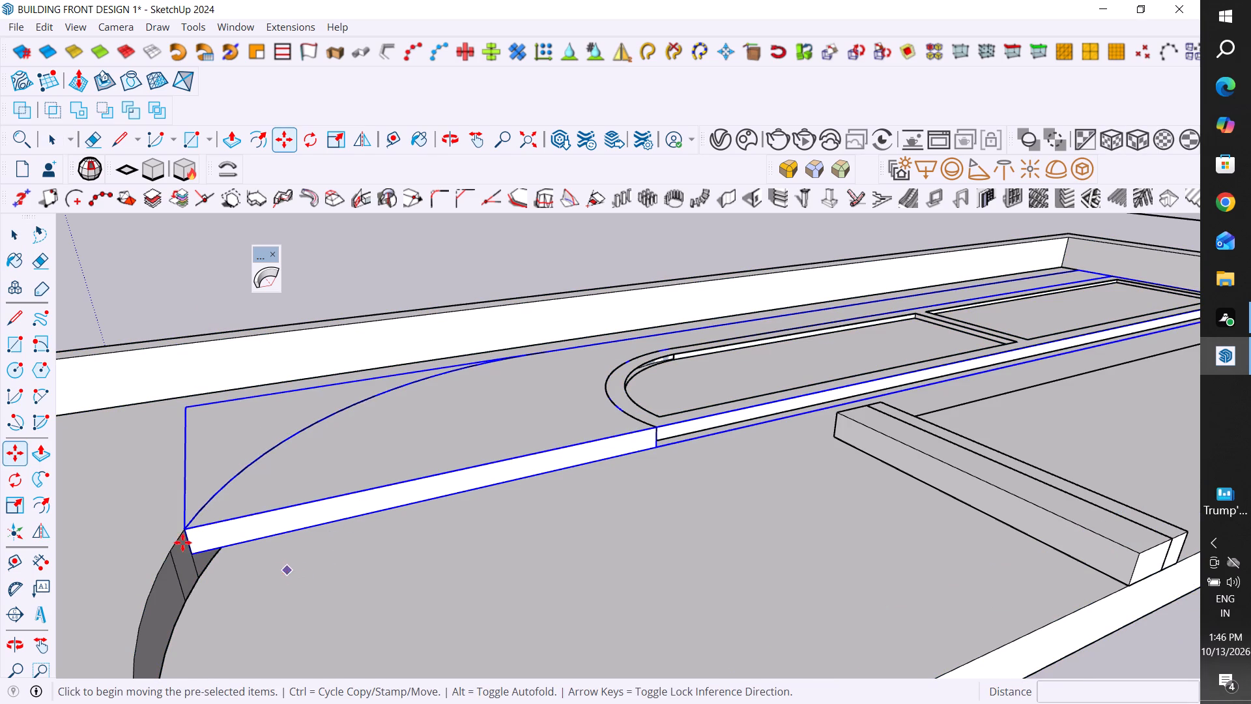
click(196, 550)
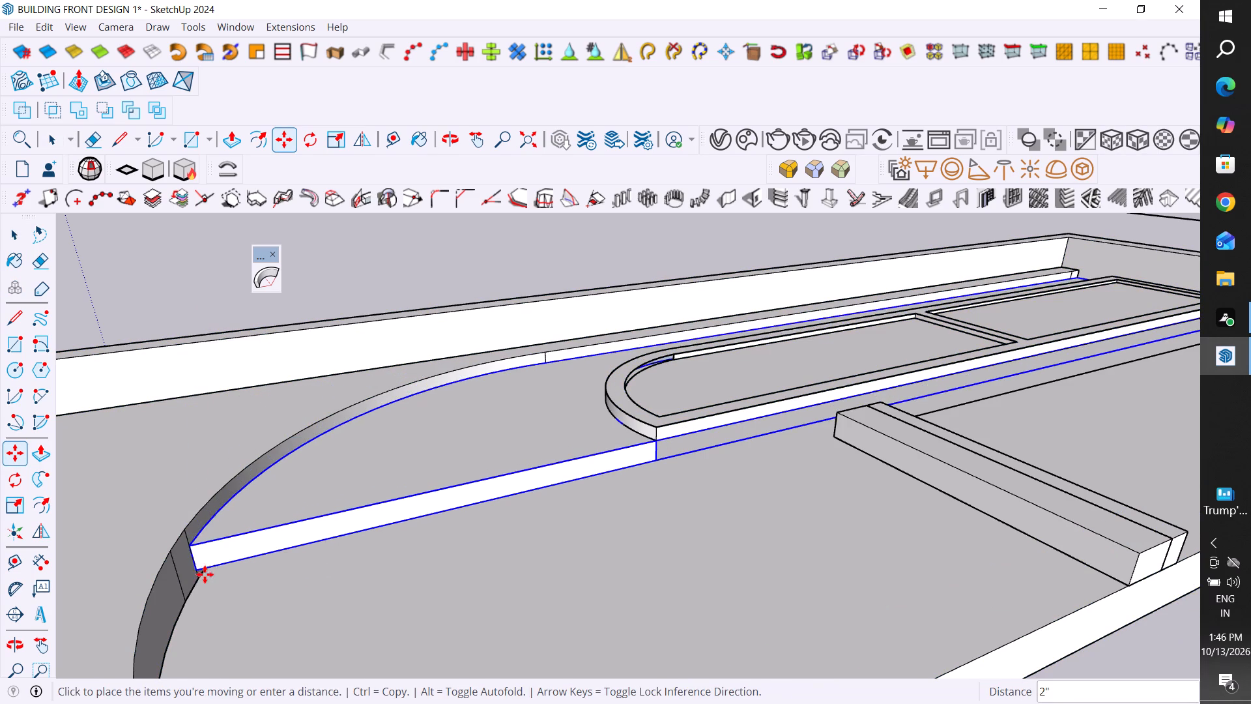
click(206, 582)
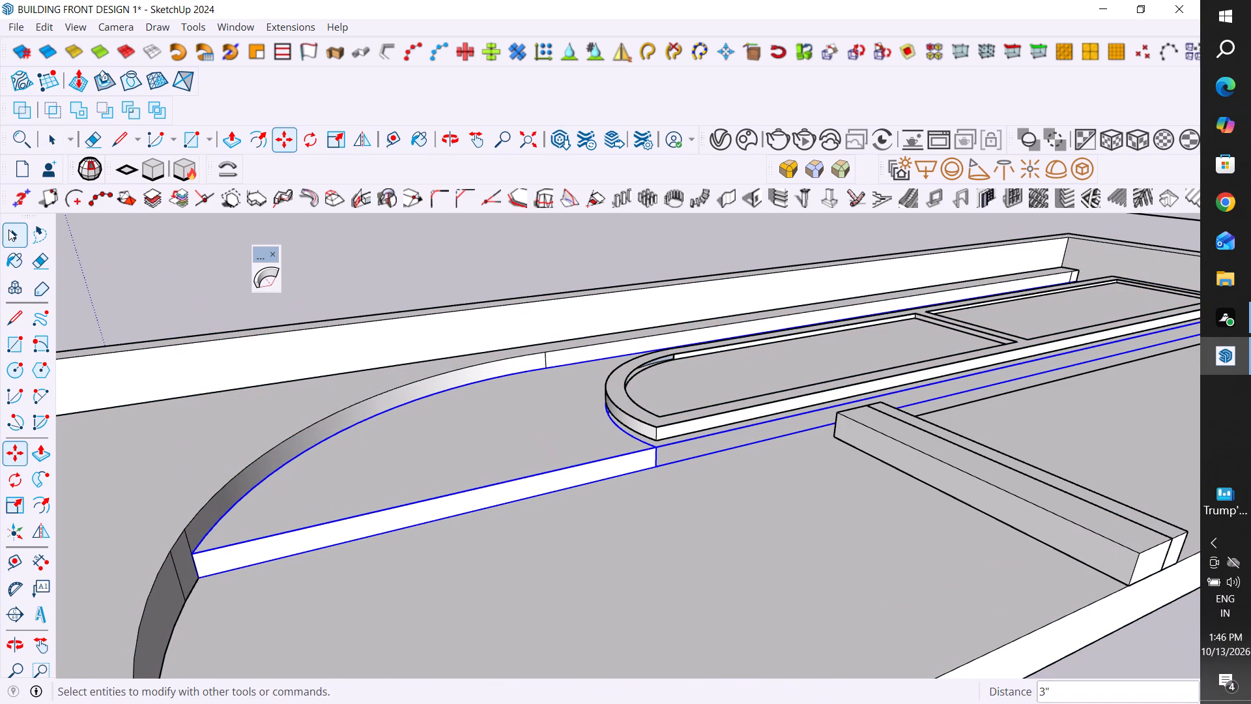
click(9, 229)
click(394, 272)
Lower the rounded window frame 4" so its bottom end corner meets the lowered curved panel's bottom corner, and clear the selection.
scroll(685, 451, up, 7)
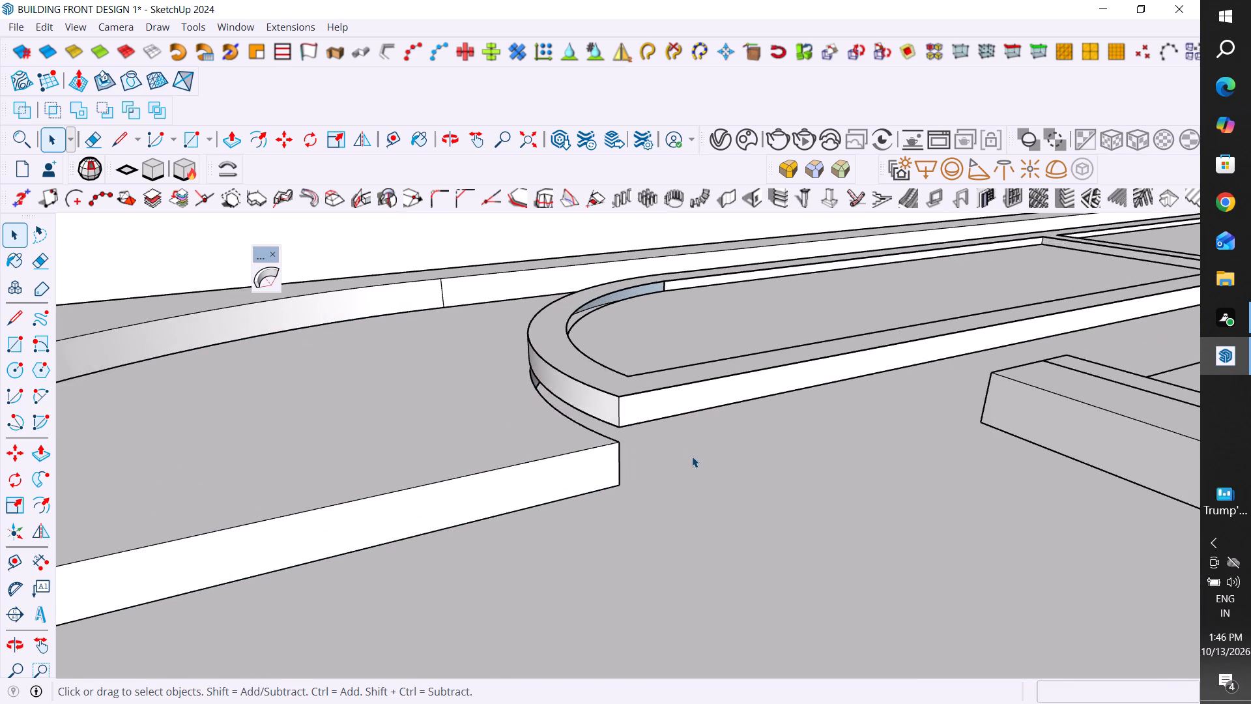
middle_drag(692, 456, 625, 407)
click(573, 364)
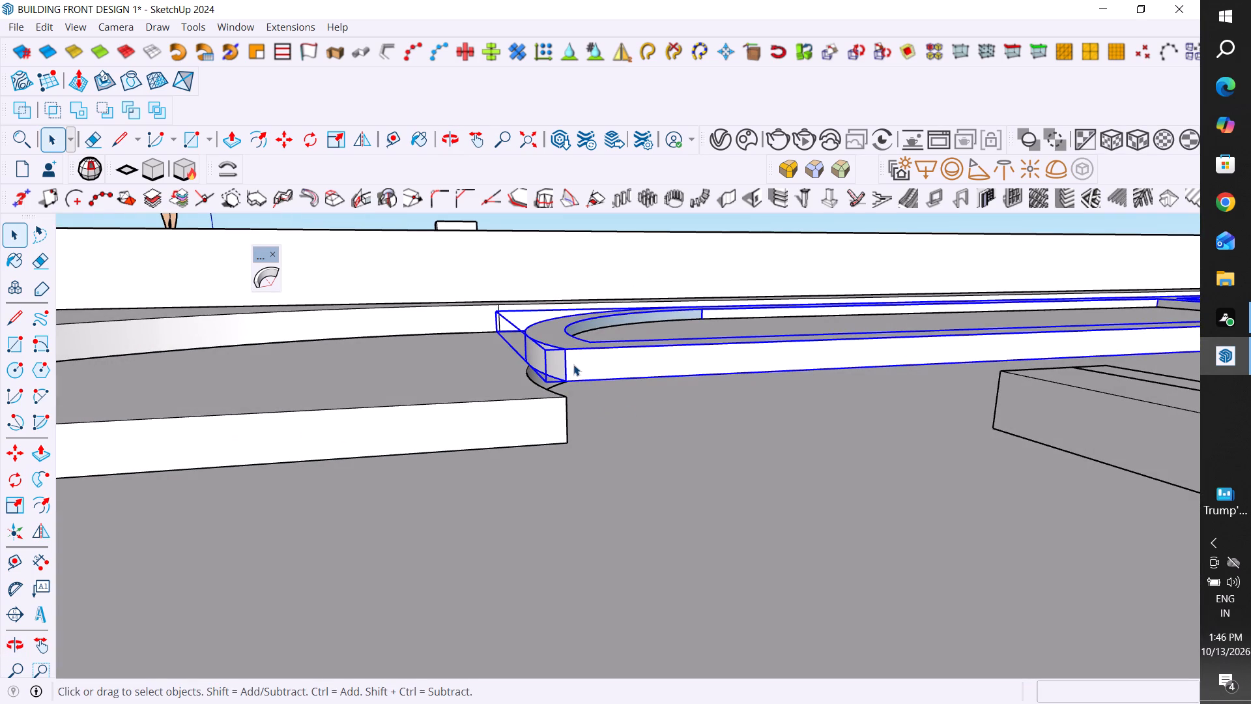
key(m)
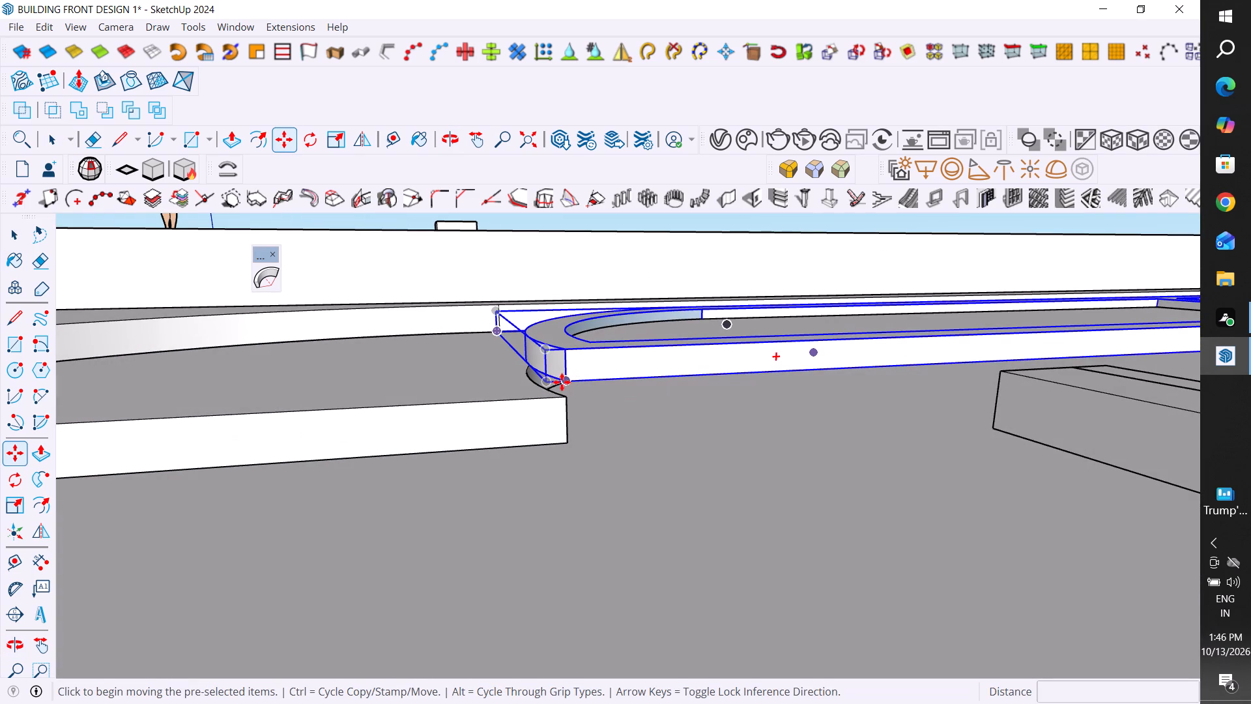
click(562, 382)
click(571, 444)
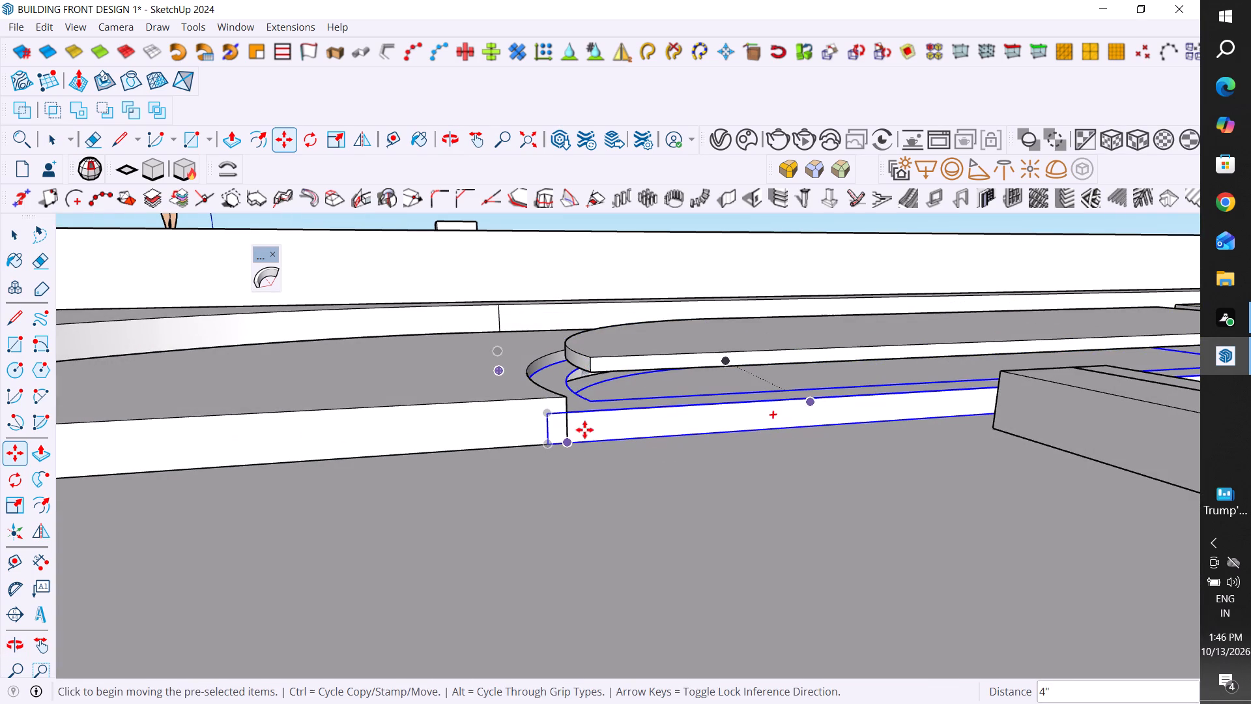
click(7, 241)
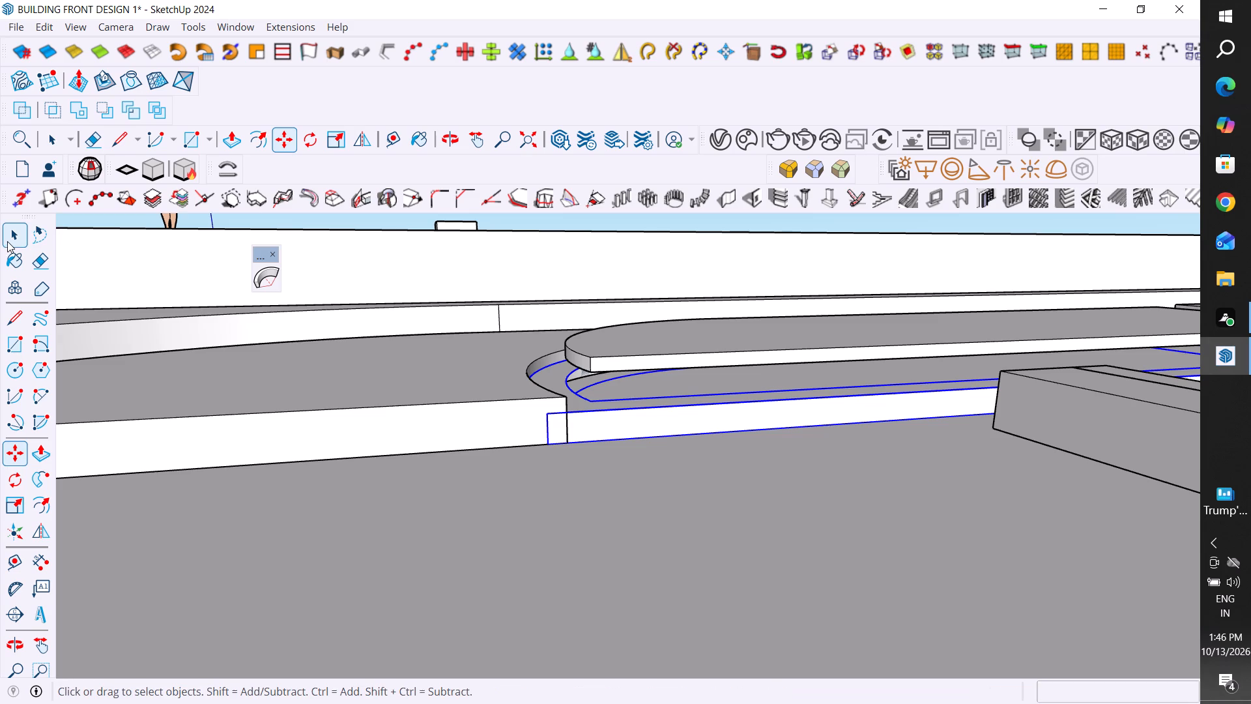
scroll(478, 540, down, 10)
middle_drag(496, 543, 530, 692)
scroll(507, 566, down, 1)
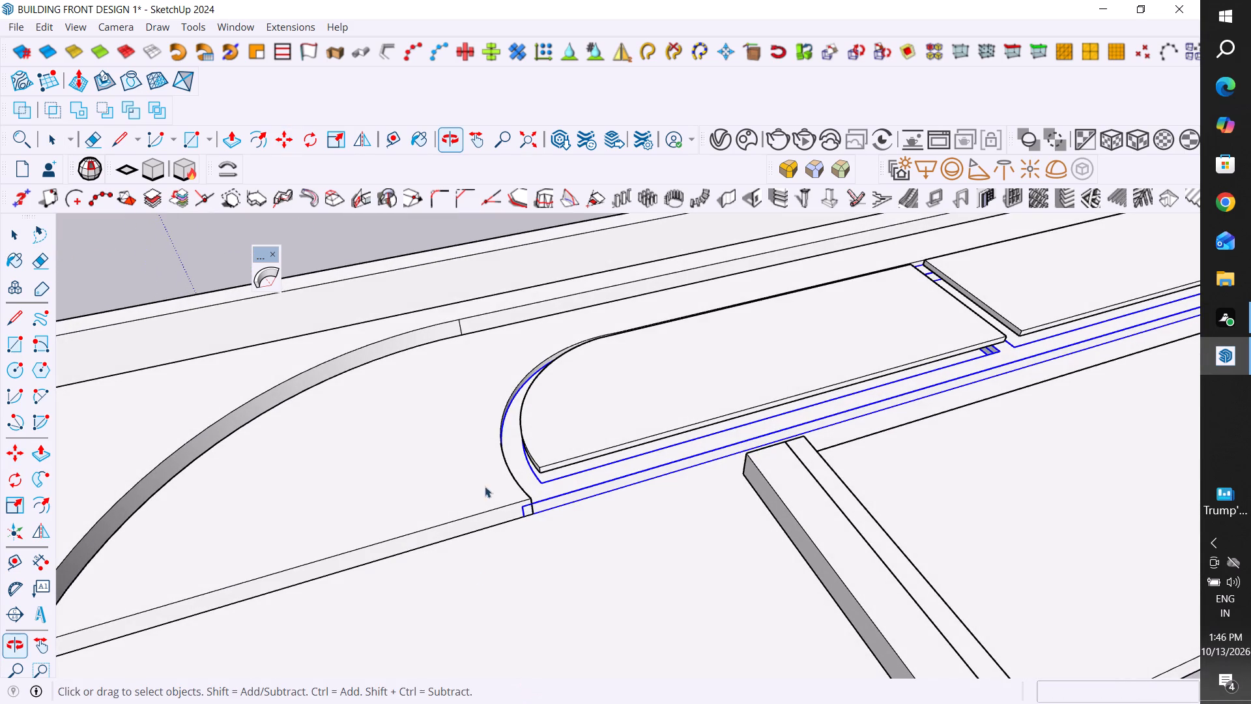
click(356, 244)
Move the rounded pane 3" down by its top end corner to the matching corner of the window frame's opening.
scroll(651, 503, up, 4)
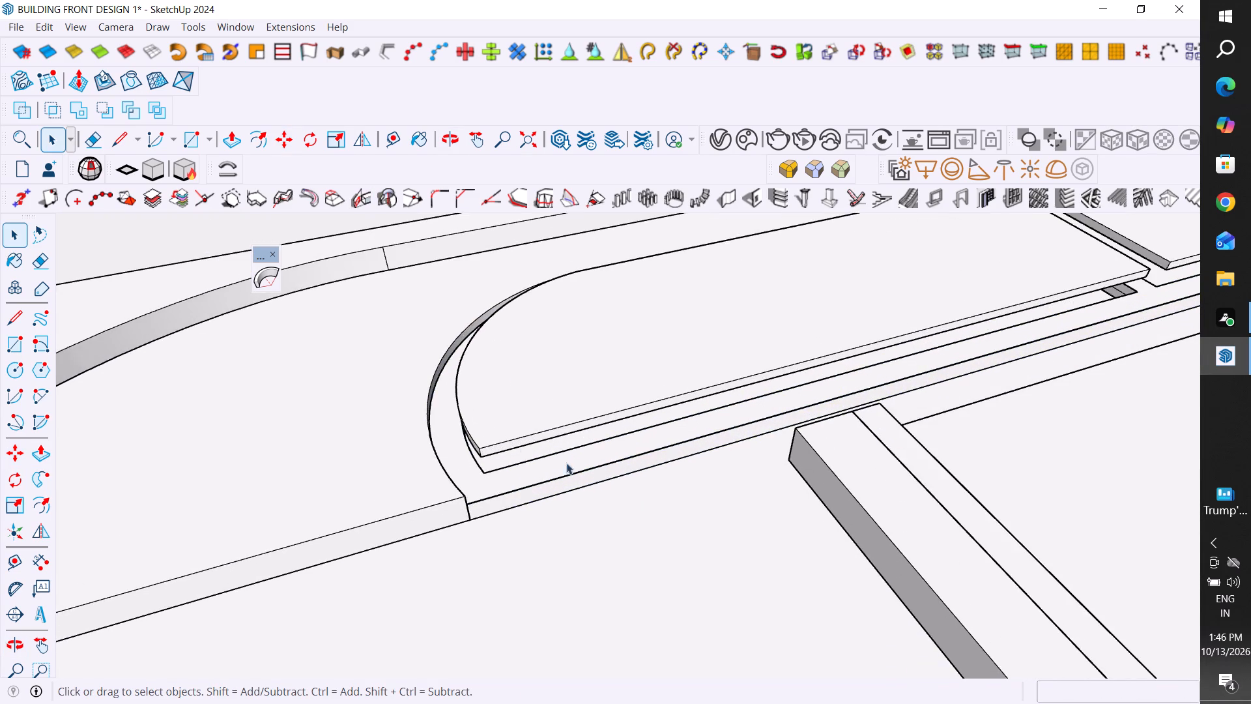
scroll(507, 428, up, 3)
scroll(483, 482, up, 3)
click(478, 458)
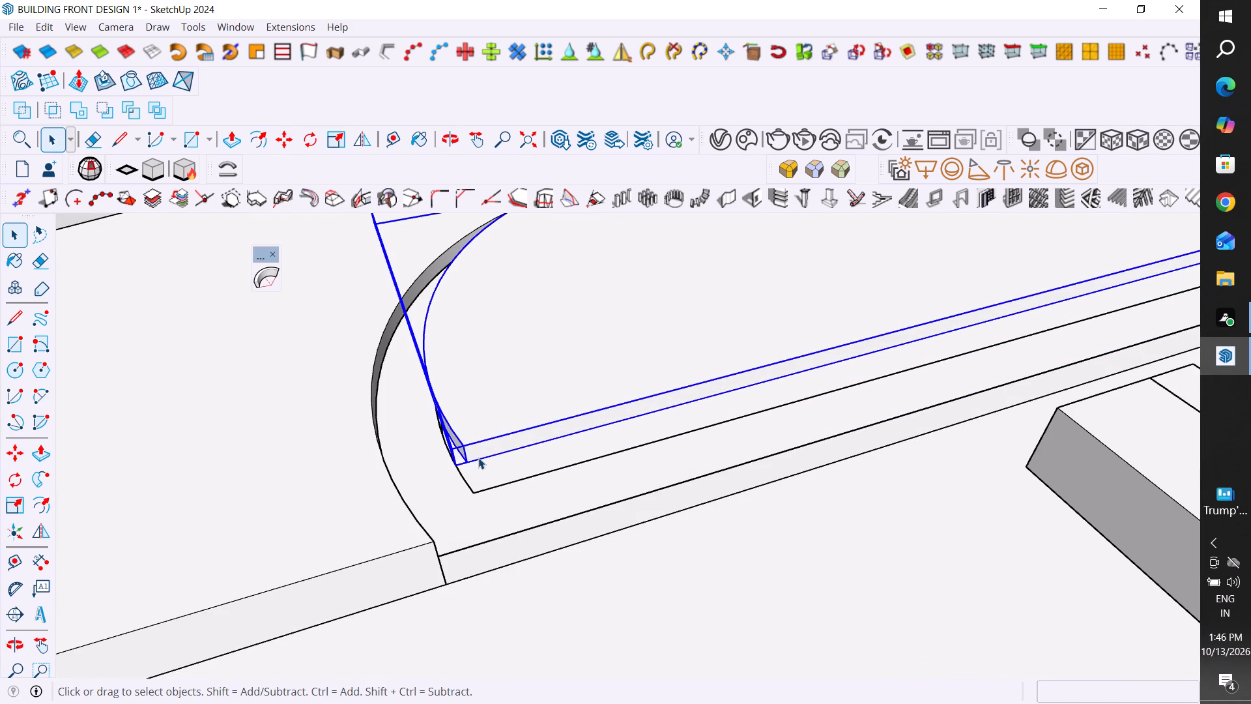
key(m)
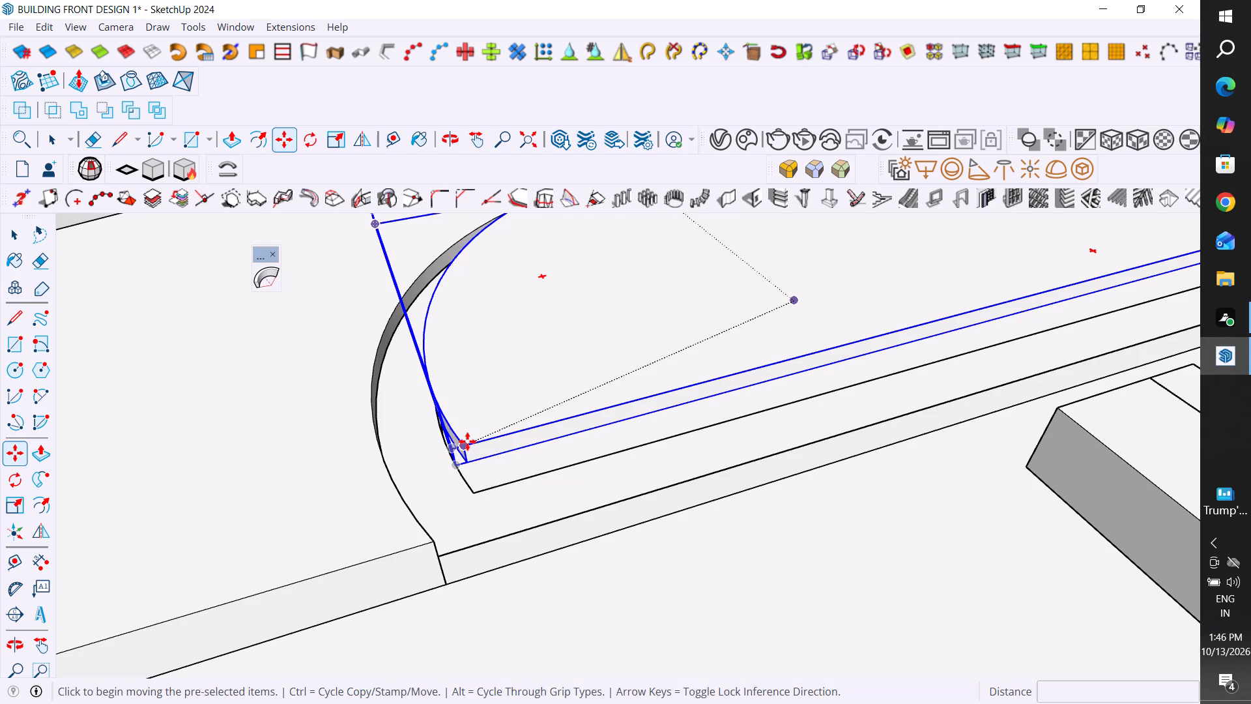
click(467, 441)
scroll(476, 499, up, 5)
middle_drag(482, 498, 459, 484)
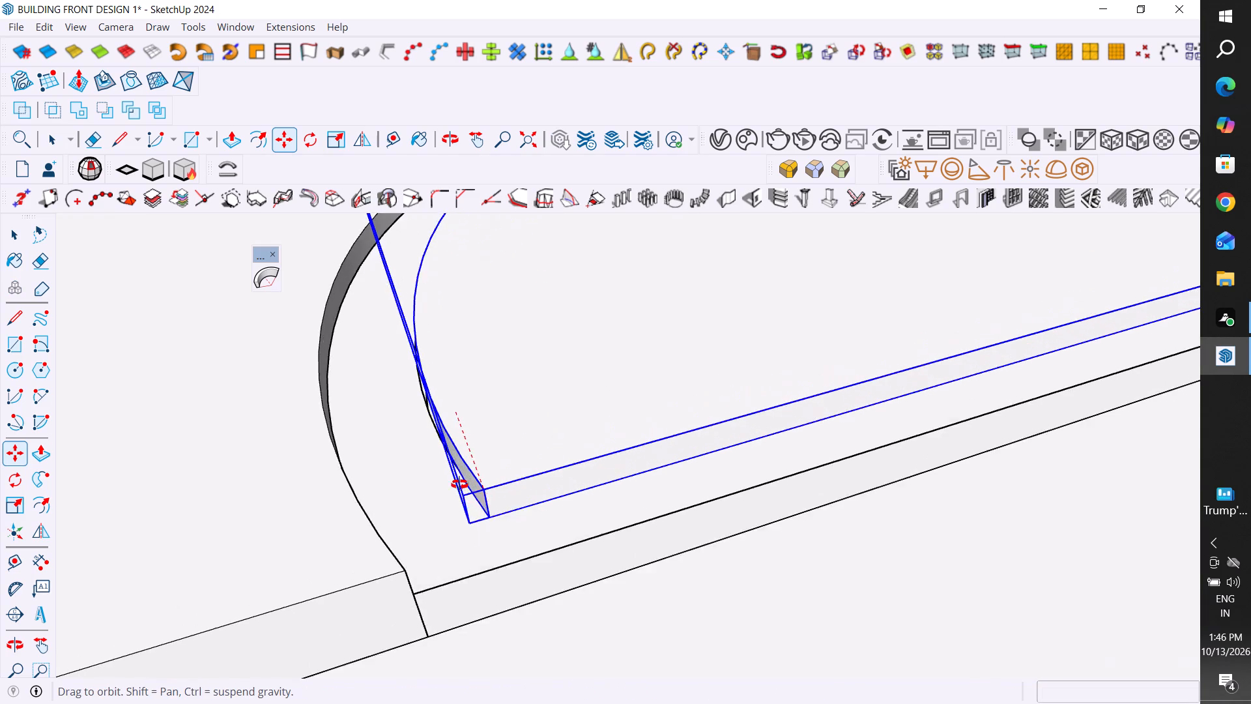
middle_drag(459, 484, 328, 375)
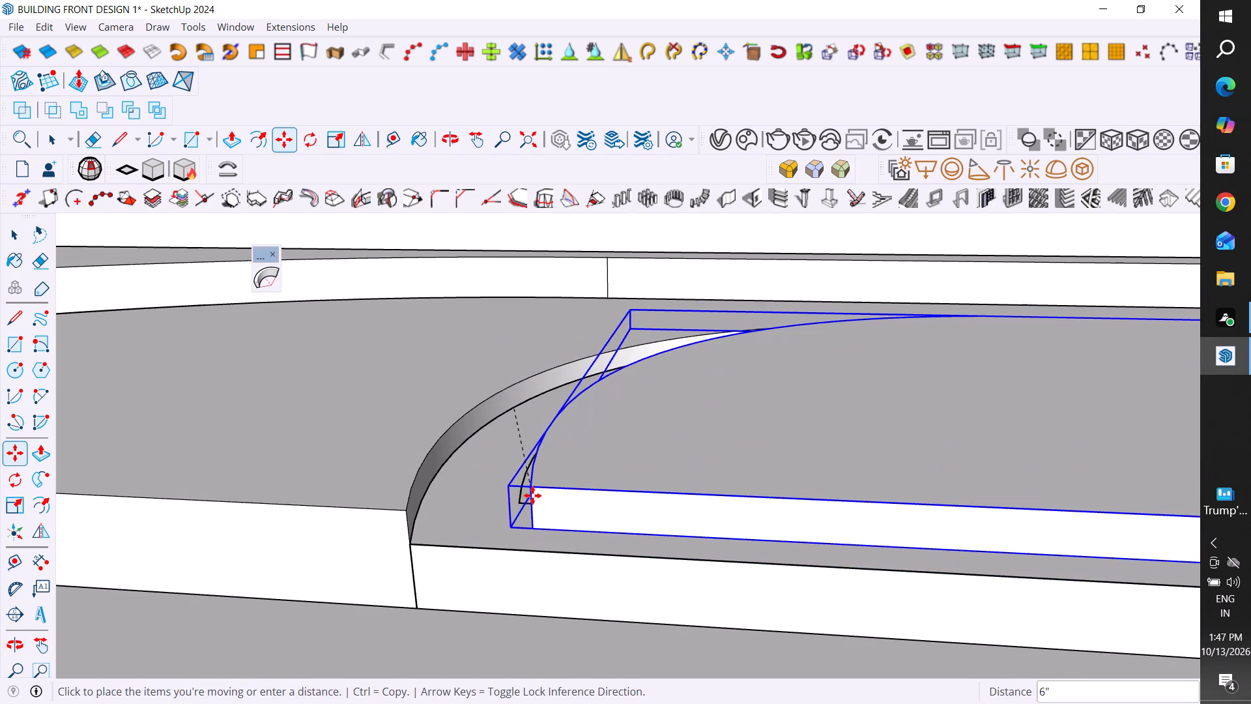
middle_drag(532, 505, 738, 645)
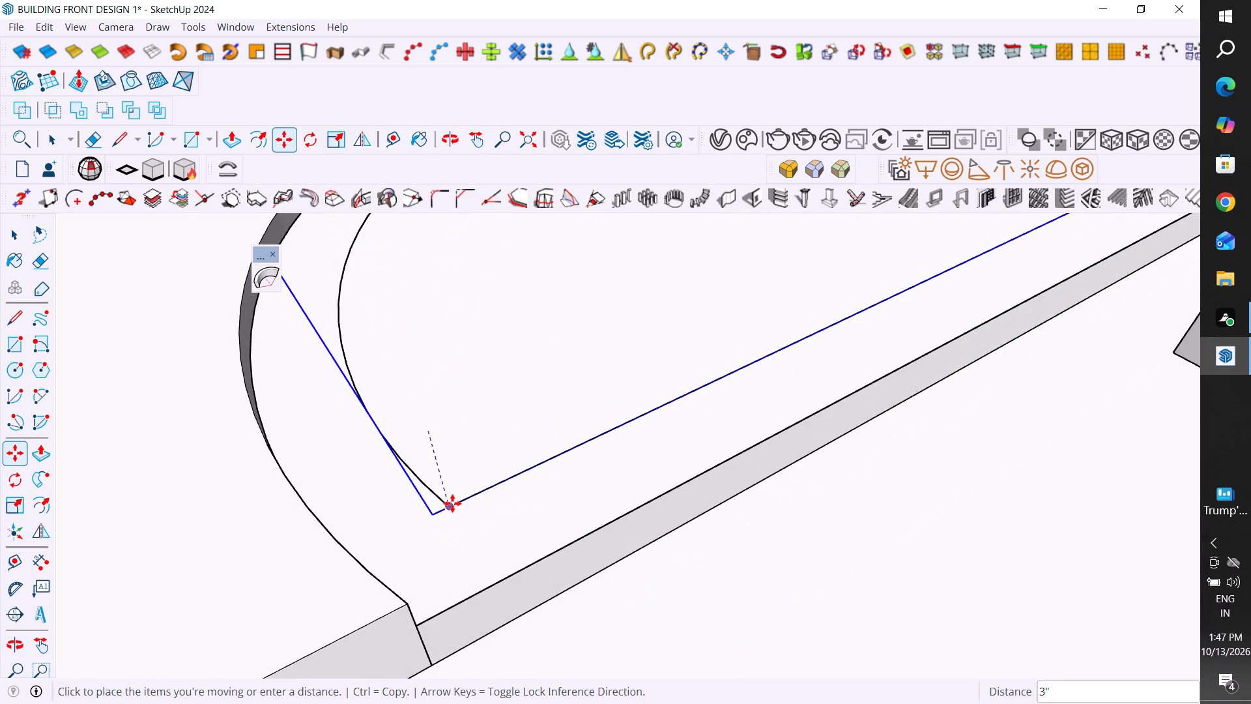
click(452, 503)
Move the rounded pane about 3" from its end corner, sinking it below the window frame's top face.
middle_drag(528, 583, 438, 473)
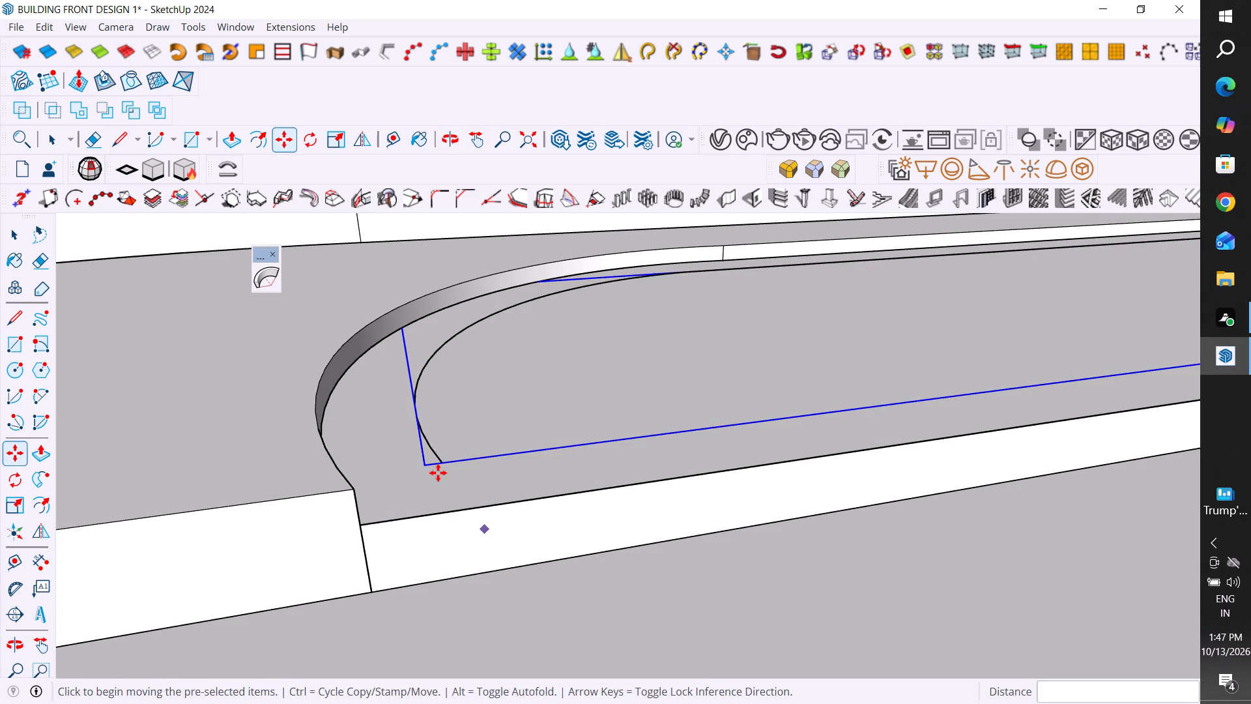
middle_drag(458, 494, 429, 407)
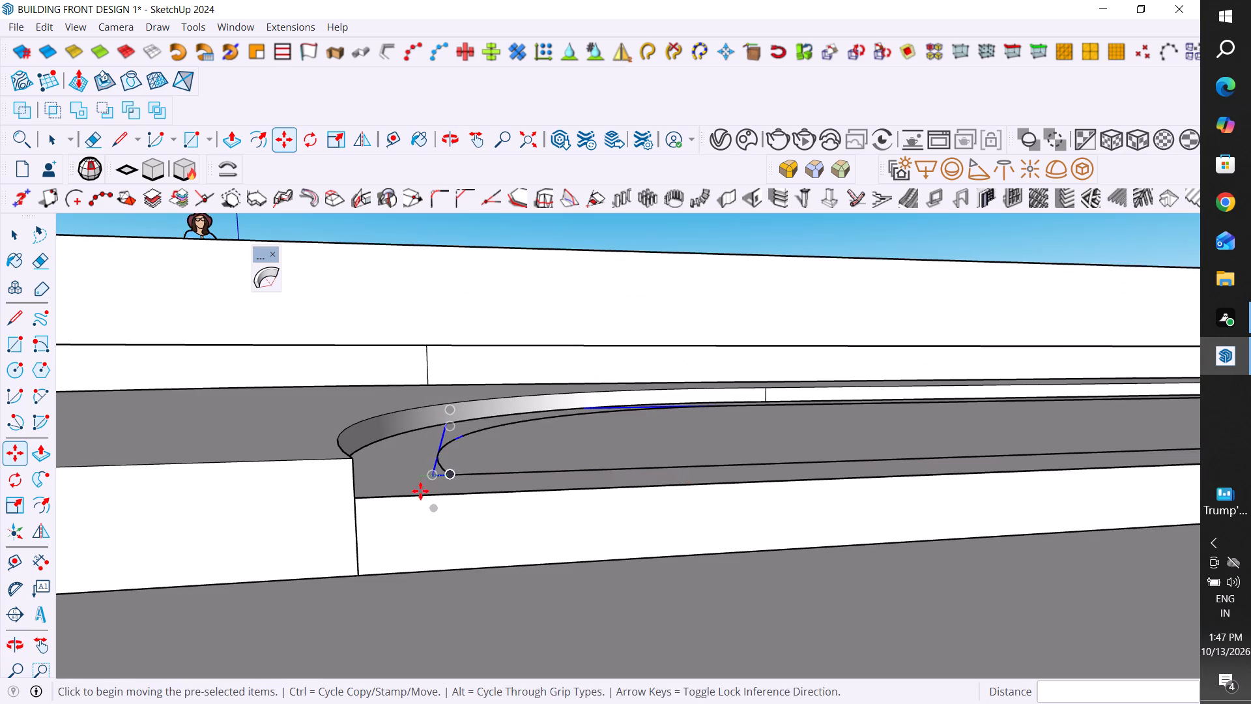
click(435, 478)
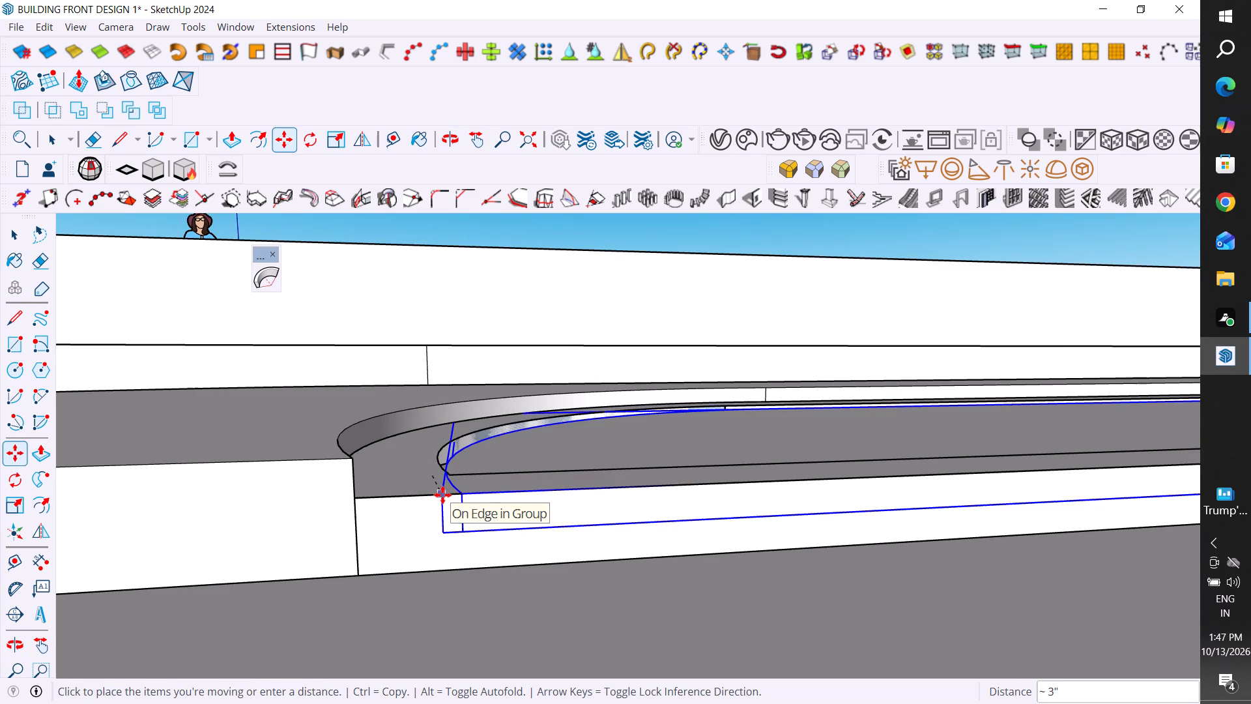
scroll(442, 495, up, 6)
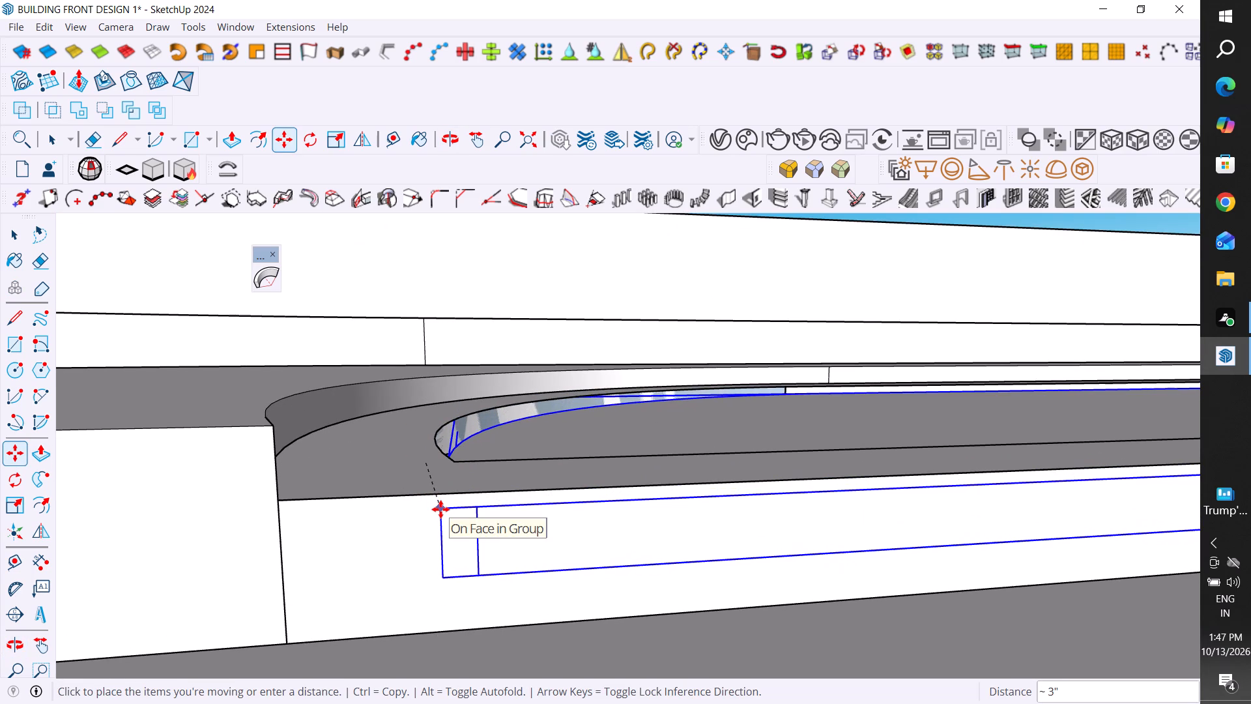
click(440, 509)
Shift the sunken rounded pane about 3" sideways into the corner of the window frame's opening, and clear the selection.
middle_click(440, 509)
scroll(468, 478, down, 4)
middle_drag(494, 465, 365, 554)
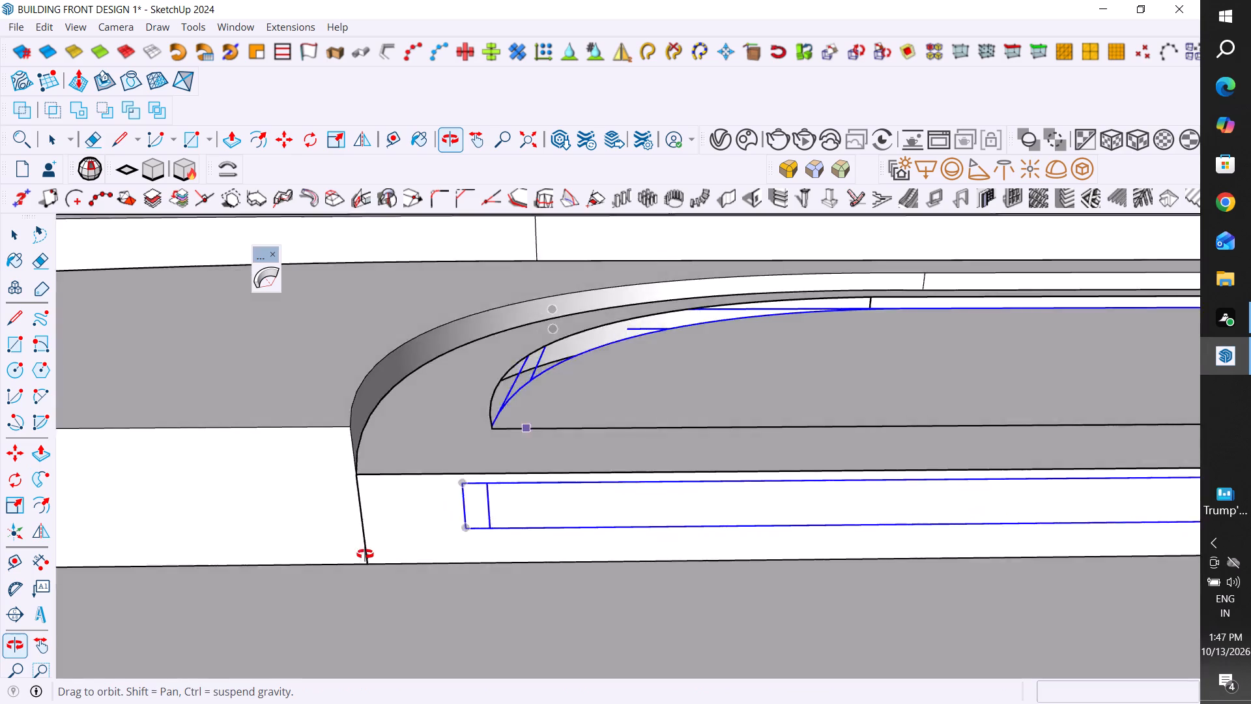
middle_drag(365, 554, 271, 565)
scroll(280, 563, down, 10)
middle_drag(547, 518, 357, 559)
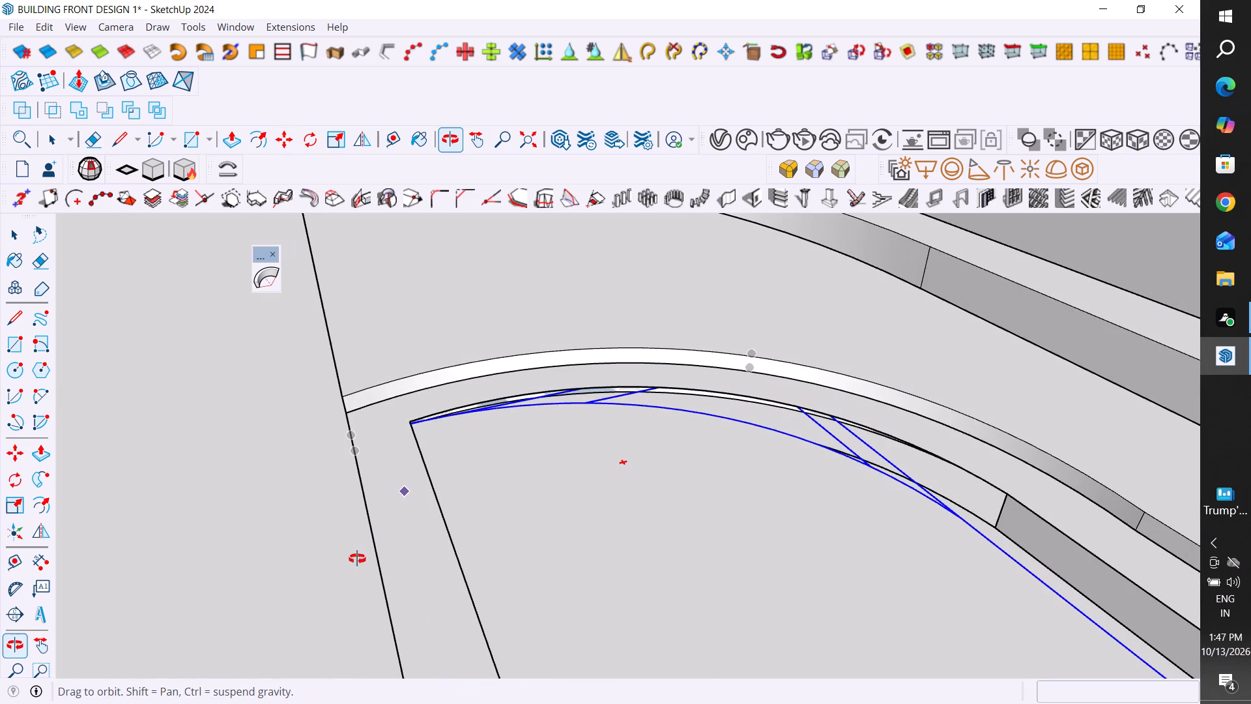
click(358, 441)
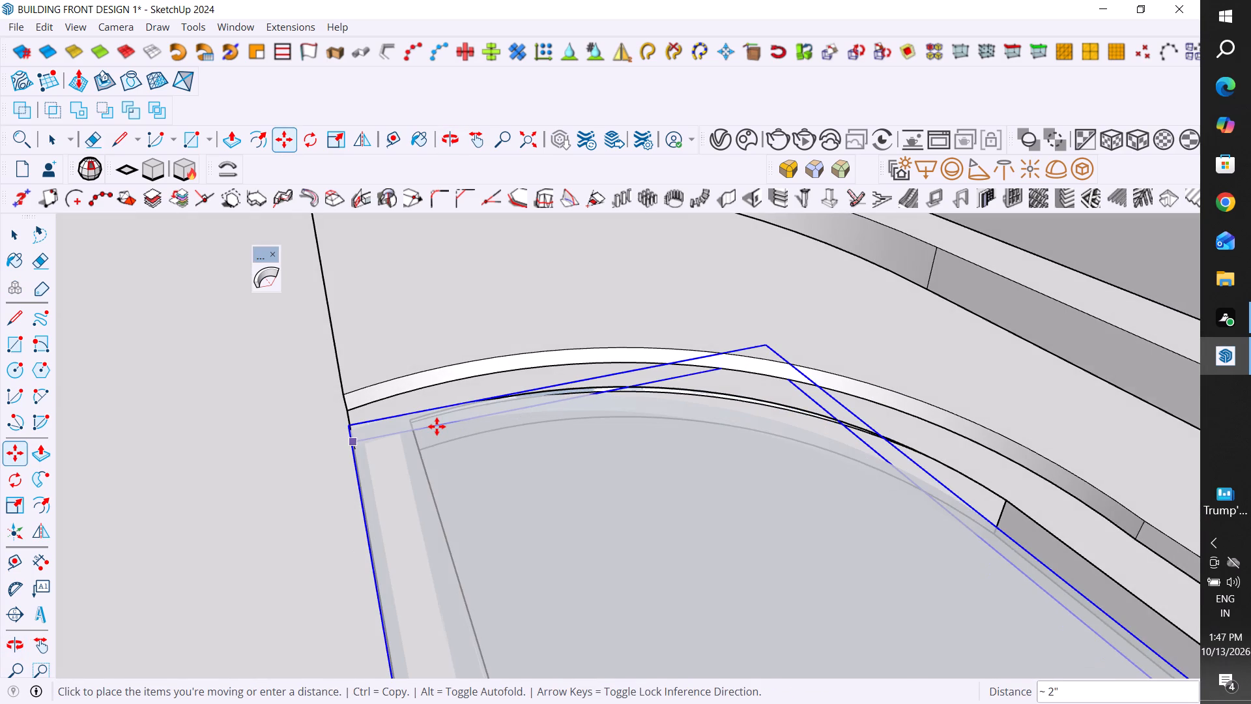
scroll(425, 452, up, 10)
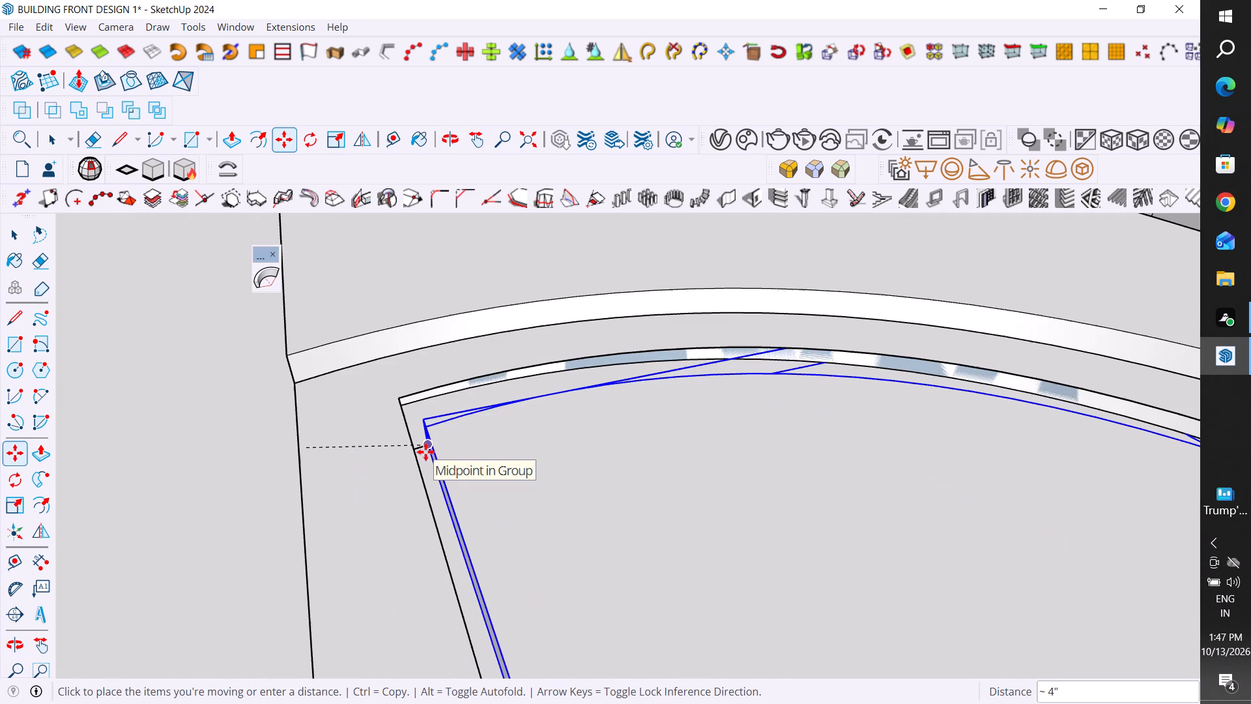
scroll(425, 452, up, 1)
middle_drag(425, 452, 337, 428)
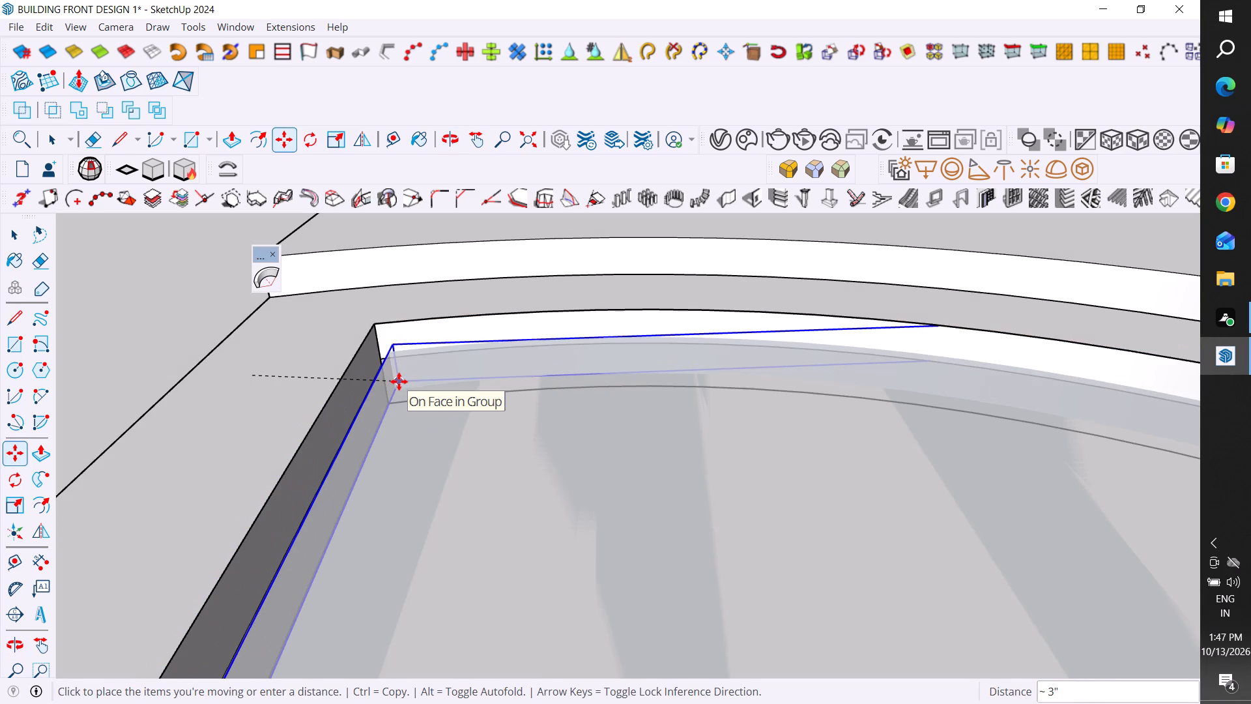
scroll(399, 382, up, 9)
middle_drag(399, 386, 412, 409)
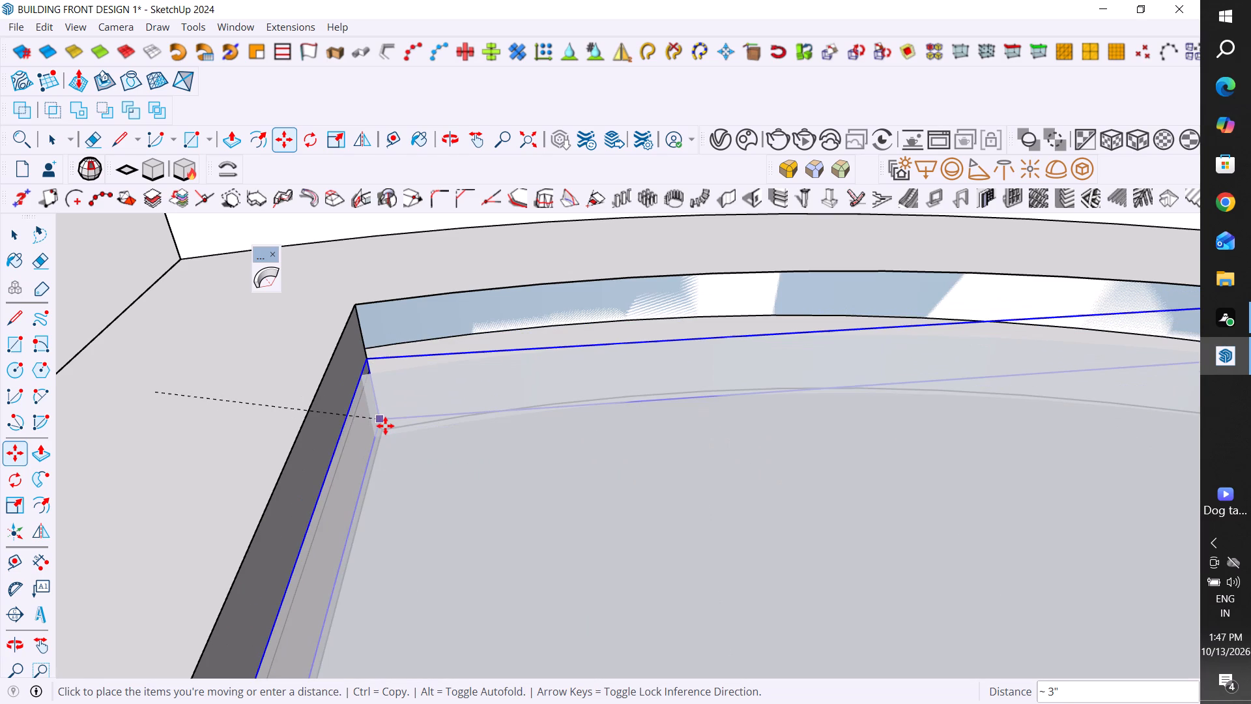
click(384, 426)
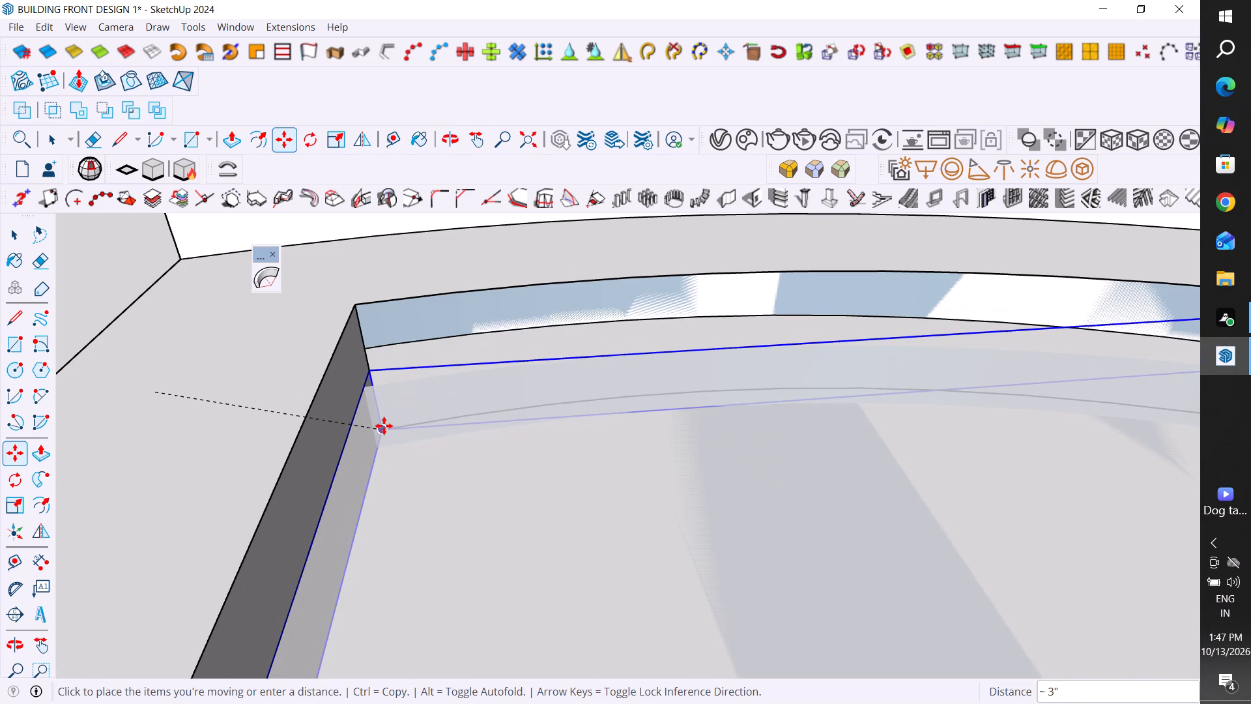
click(8, 235)
click(90, 244)
scroll(560, 520, down, 11)
middle_drag(539, 518, 384, 559)
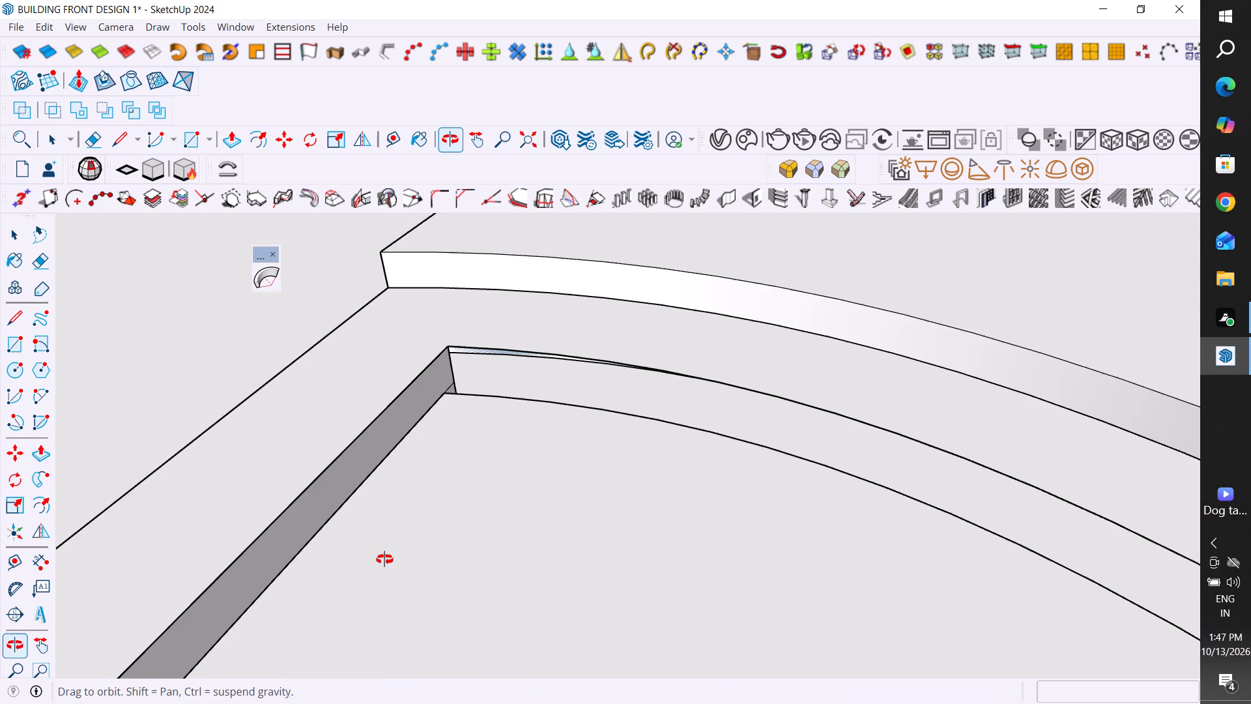
Move the rounded pane by its end corner to the matching bottom corner of the window frame's opening, and deselect the pane.
middle_drag(384, 559, 338, 703)
scroll(464, 374, up, 12)
click(435, 405)
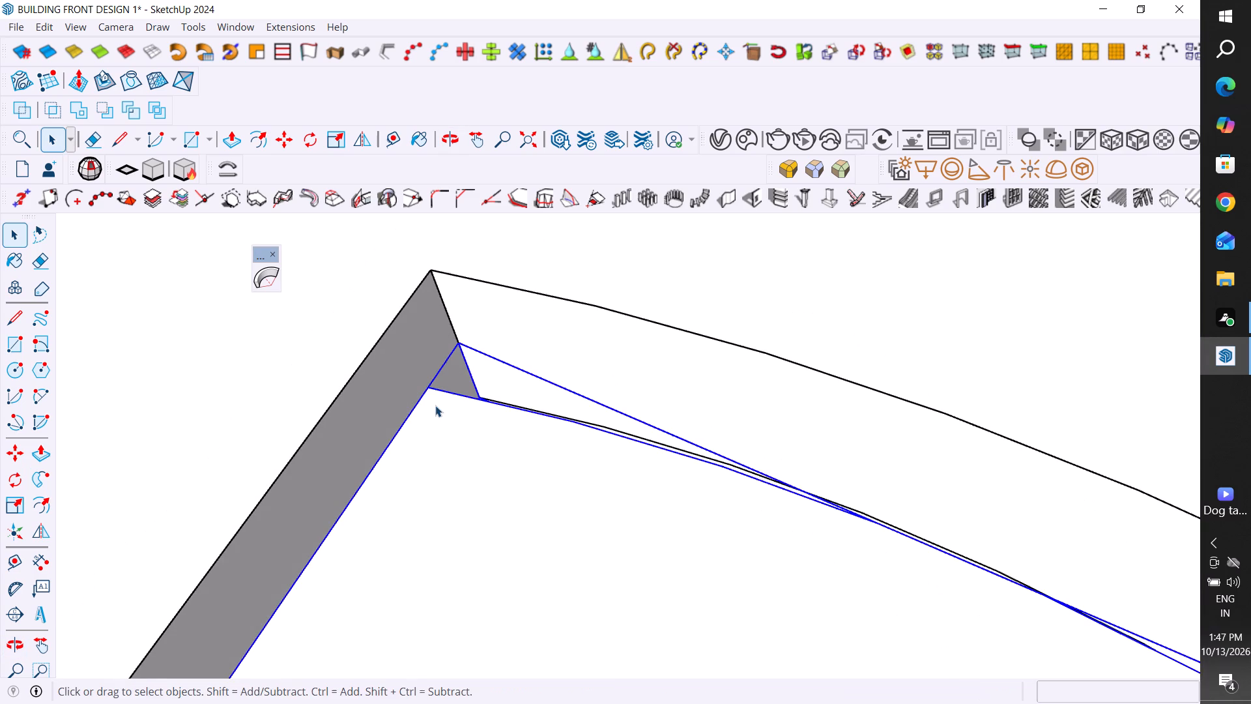
key(m)
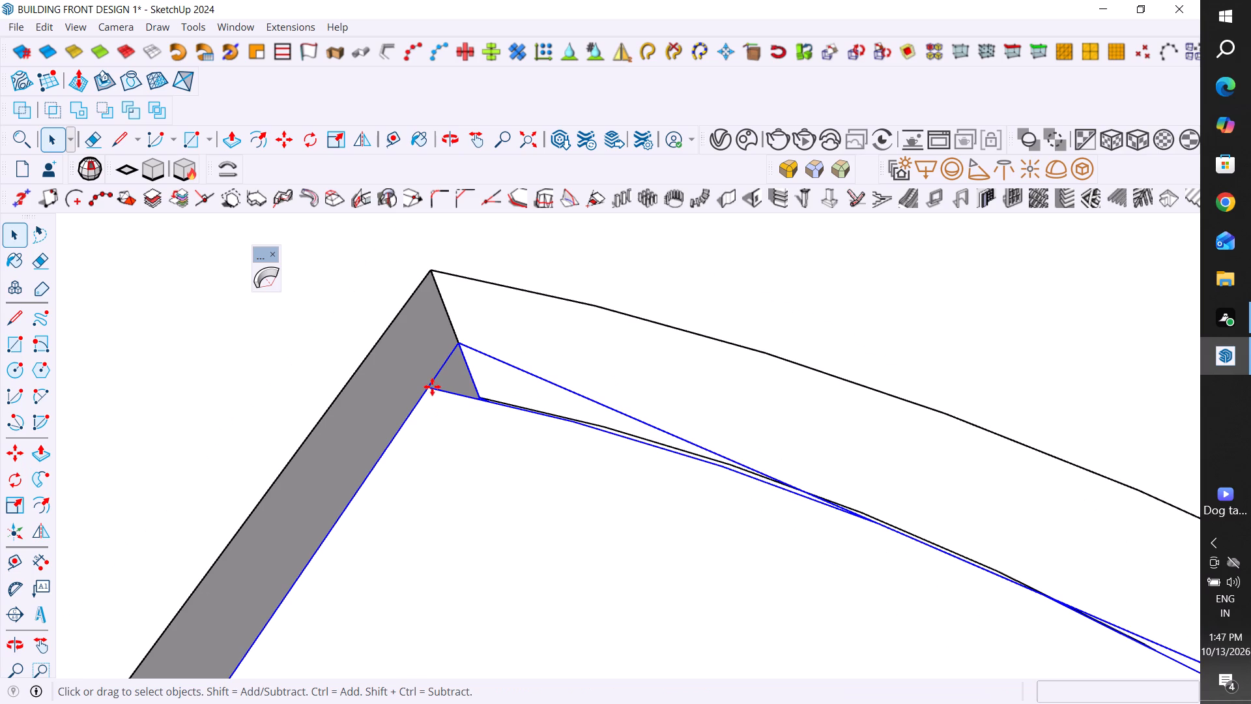
click(425, 388)
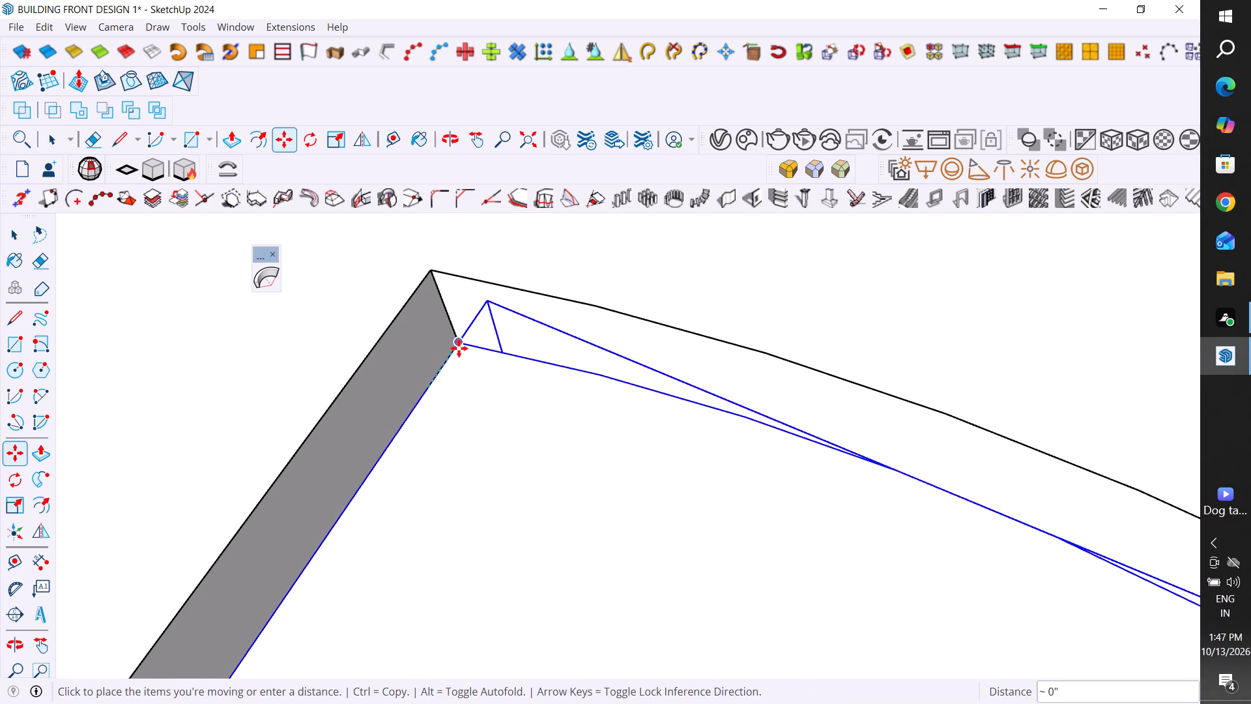
click(459, 348)
scroll(546, 488, down, 6)
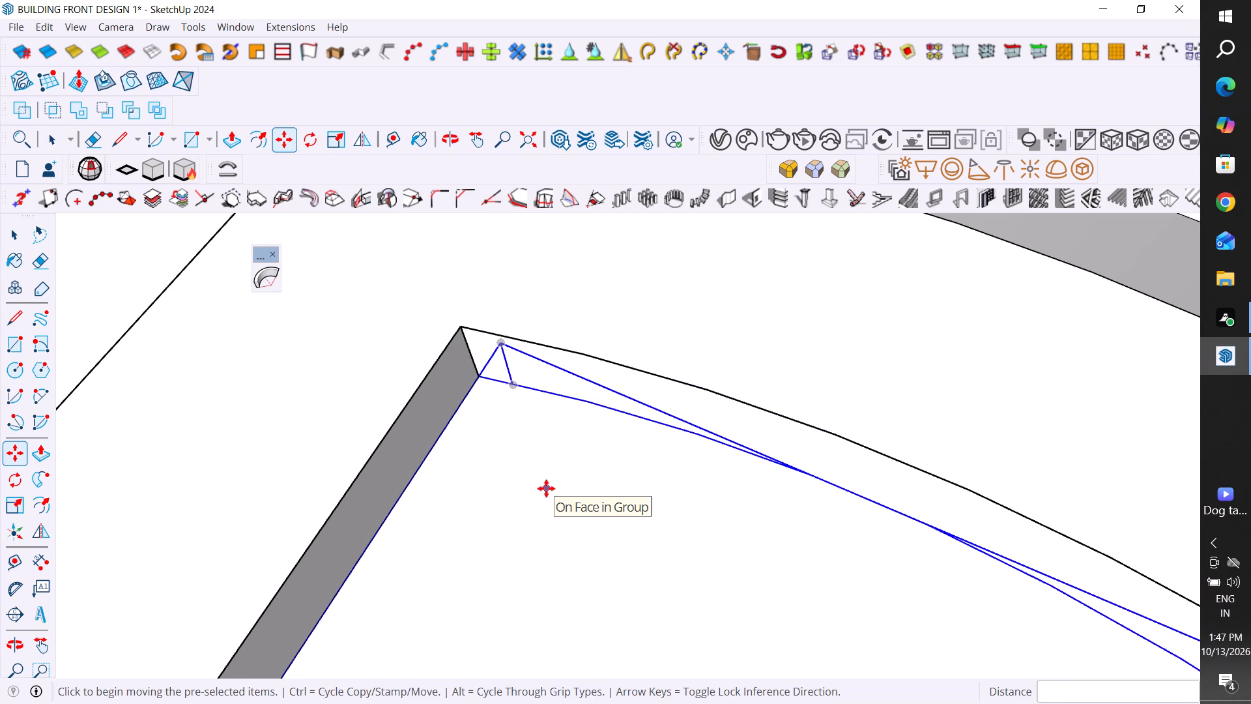
scroll(519, 507, down, 3)
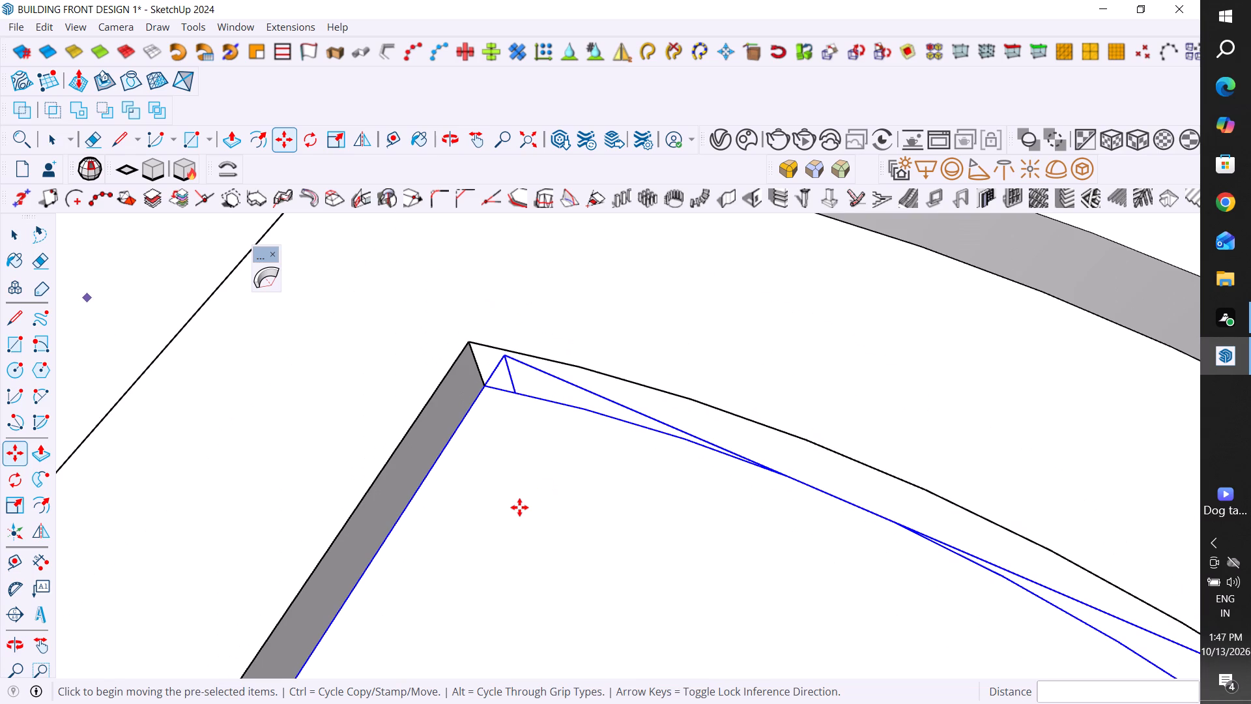
scroll(519, 507, down, 6)
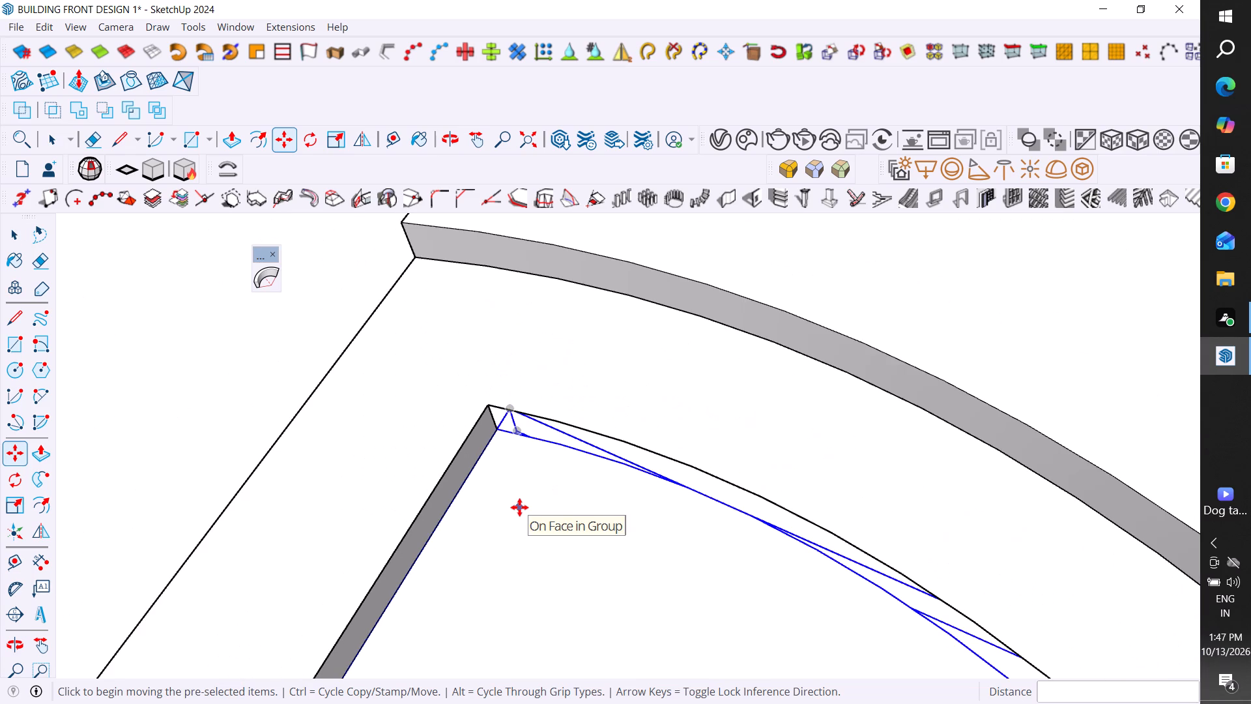
click(10, 237)
click(184, 338)
scroll(533, 514, down, 5)
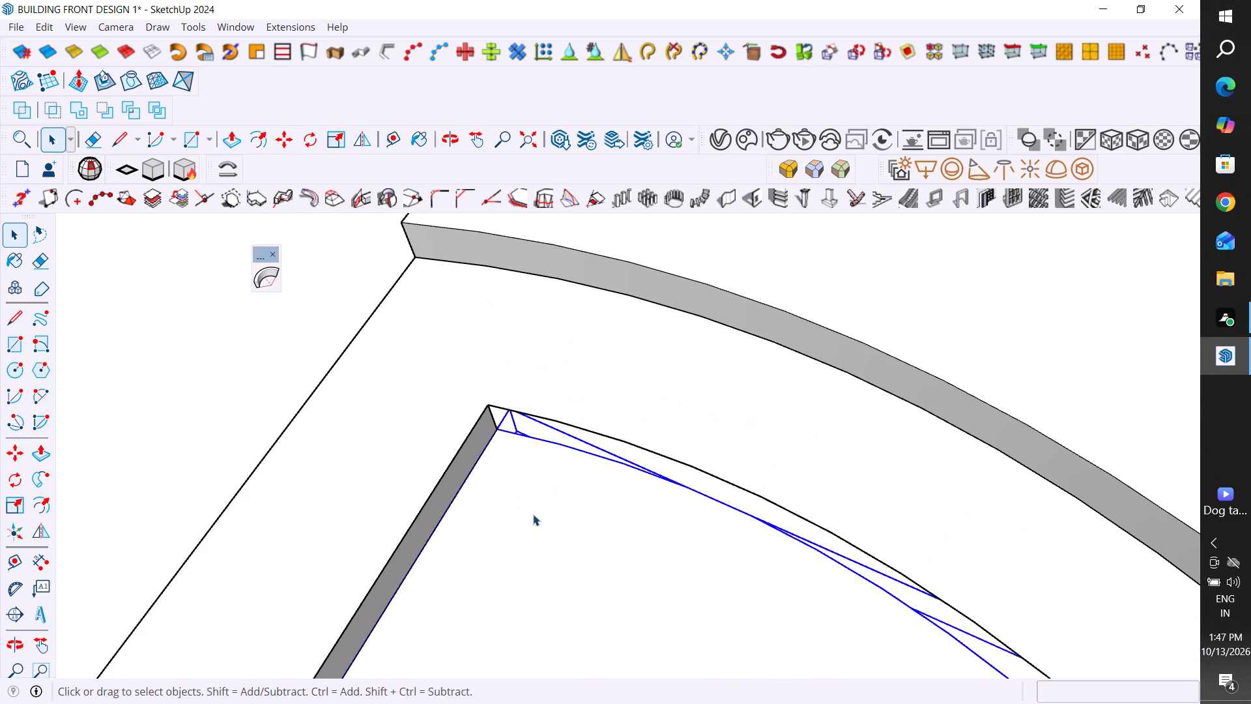
scroll(533, 514, down, 5)
click(351, 407)
Examine the seated rounded pane, window frame and curved panel from several angles within the whole front model.
scroll(657, 541, down, 6)
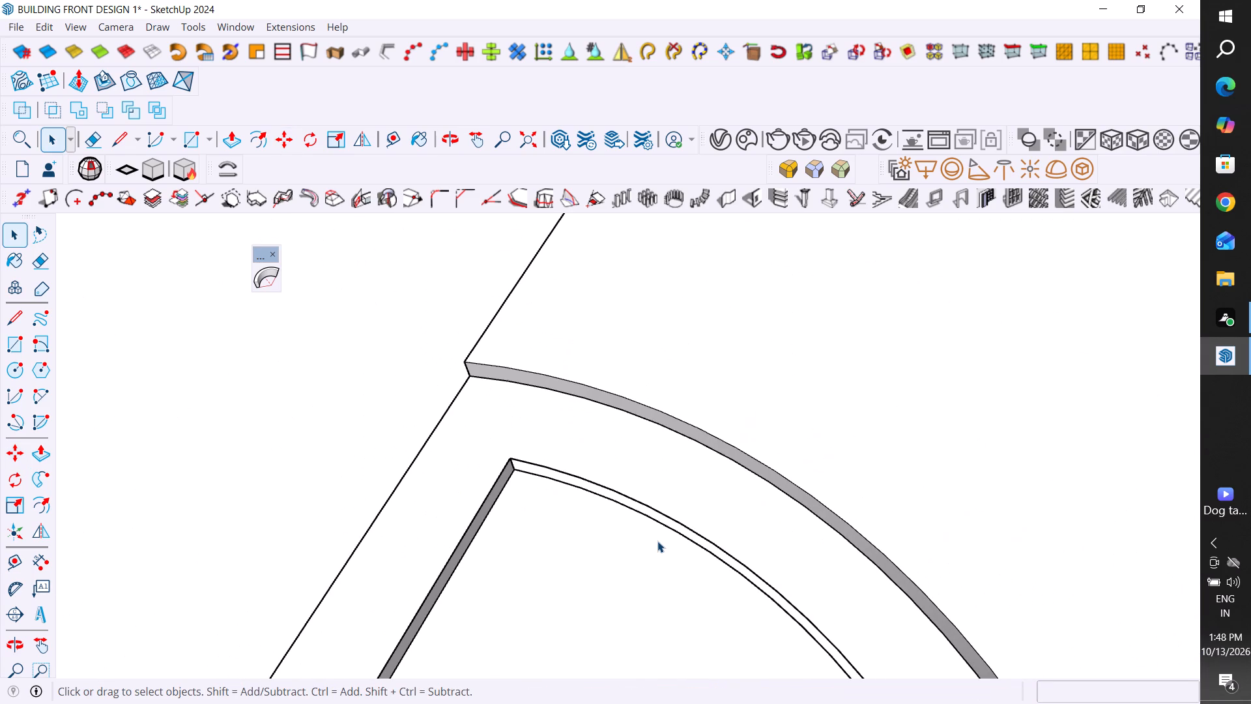
scroll(657, 541, down, 6)
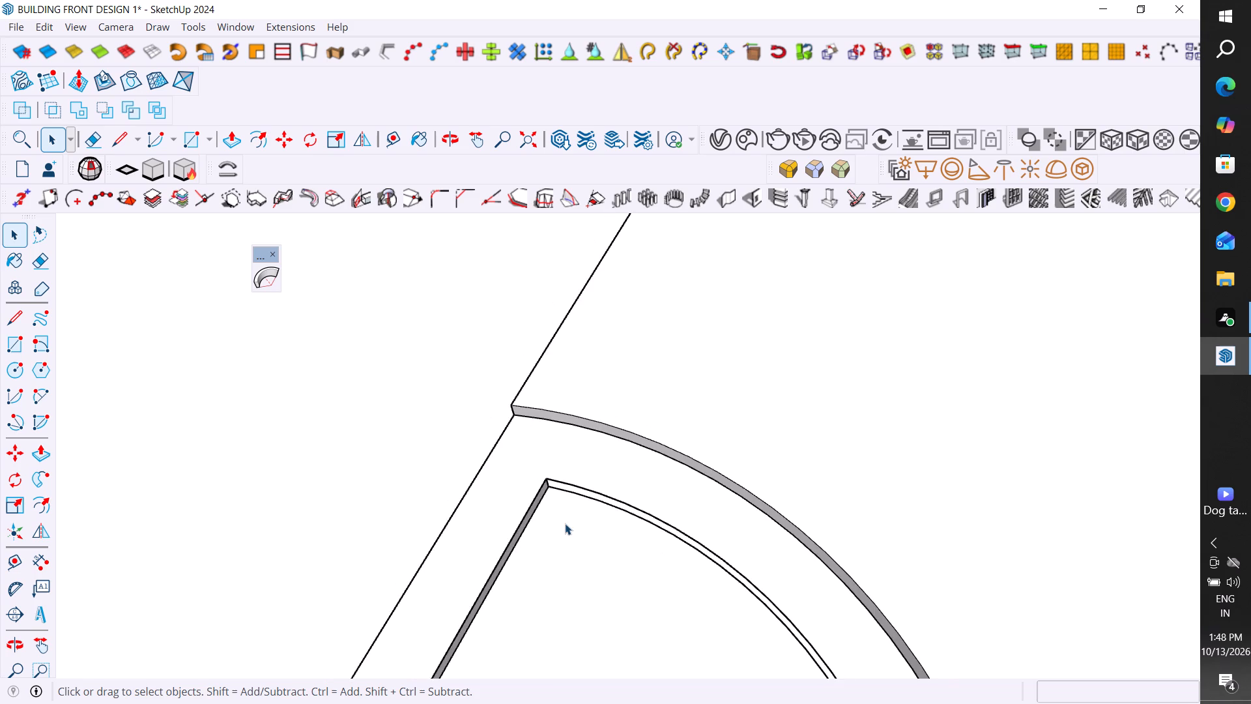
scroll(565, 523, down, 16)
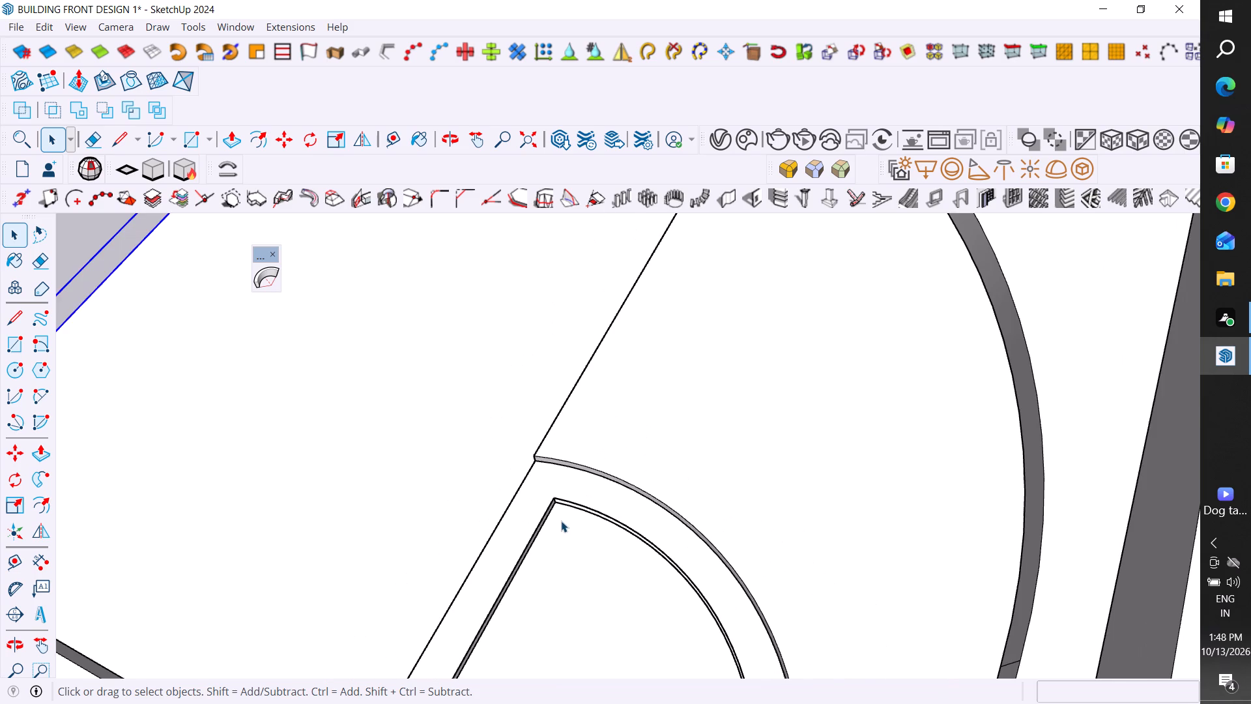
scroll(561, 521, down, 8)
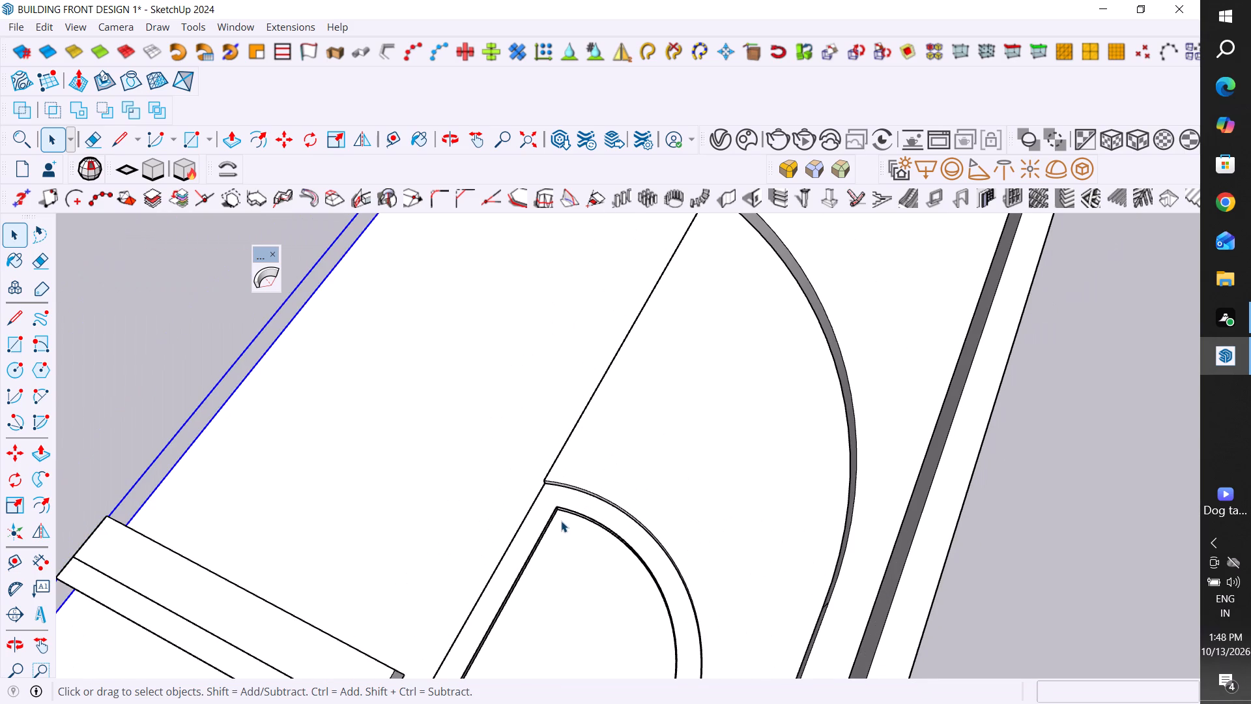
scroll(561, 521, down, 2)
click(160, 350)
middle_drag(283, 520, 185, 357)
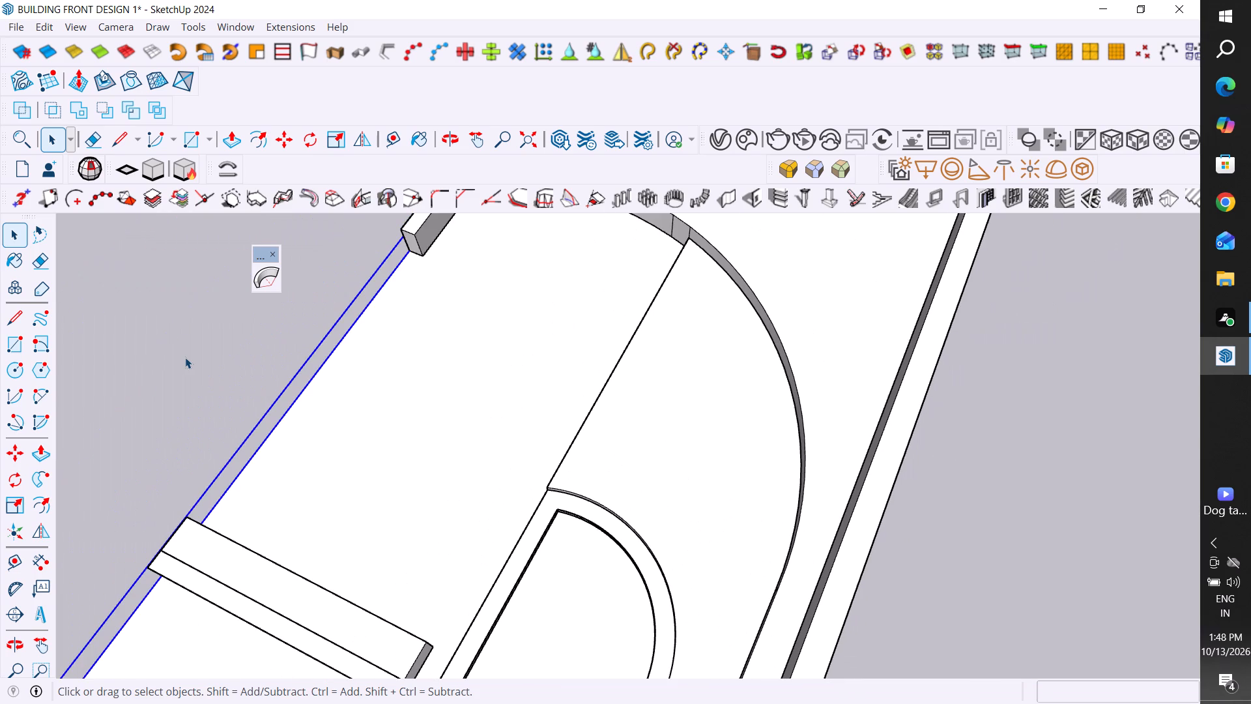
middle_drag(185, 357, 773, 403)
middle_drag(507, 550, 689, 501)
middle_drag(689, 501, 742, 481)
scroll(741, 703, down, 4)
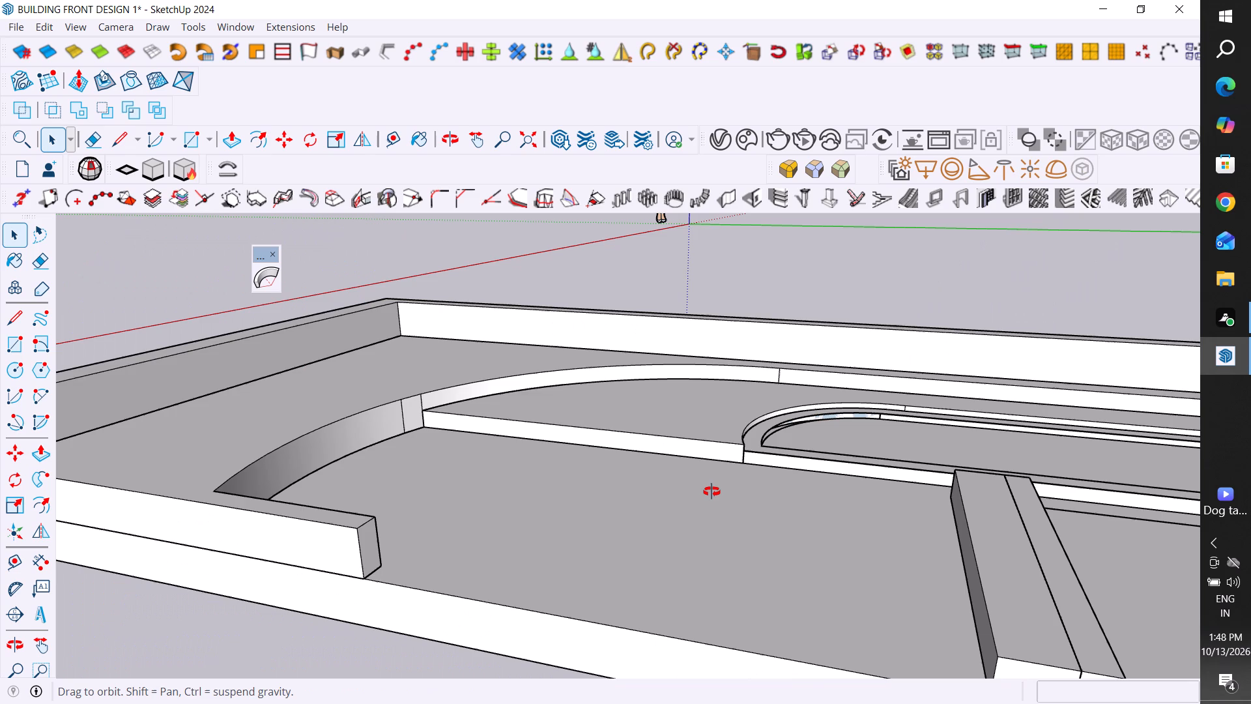
scroll(561, 476, down, 6)
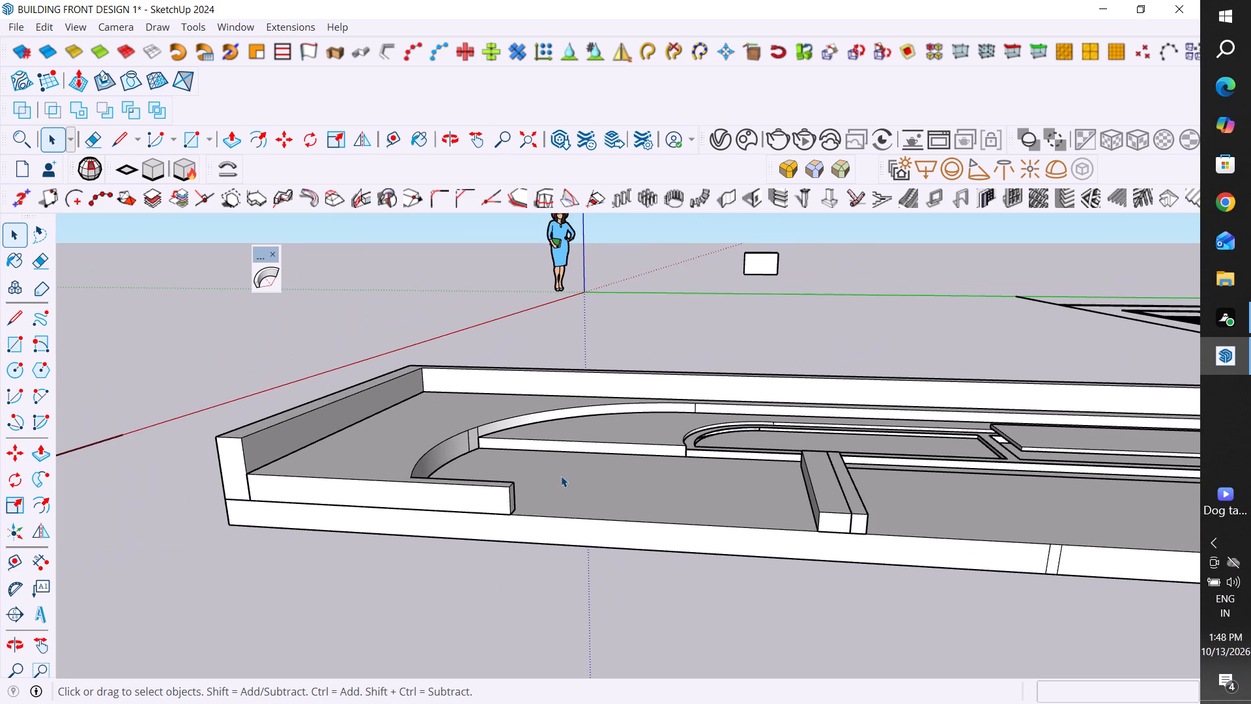
scroll(561, 476, down, 5)
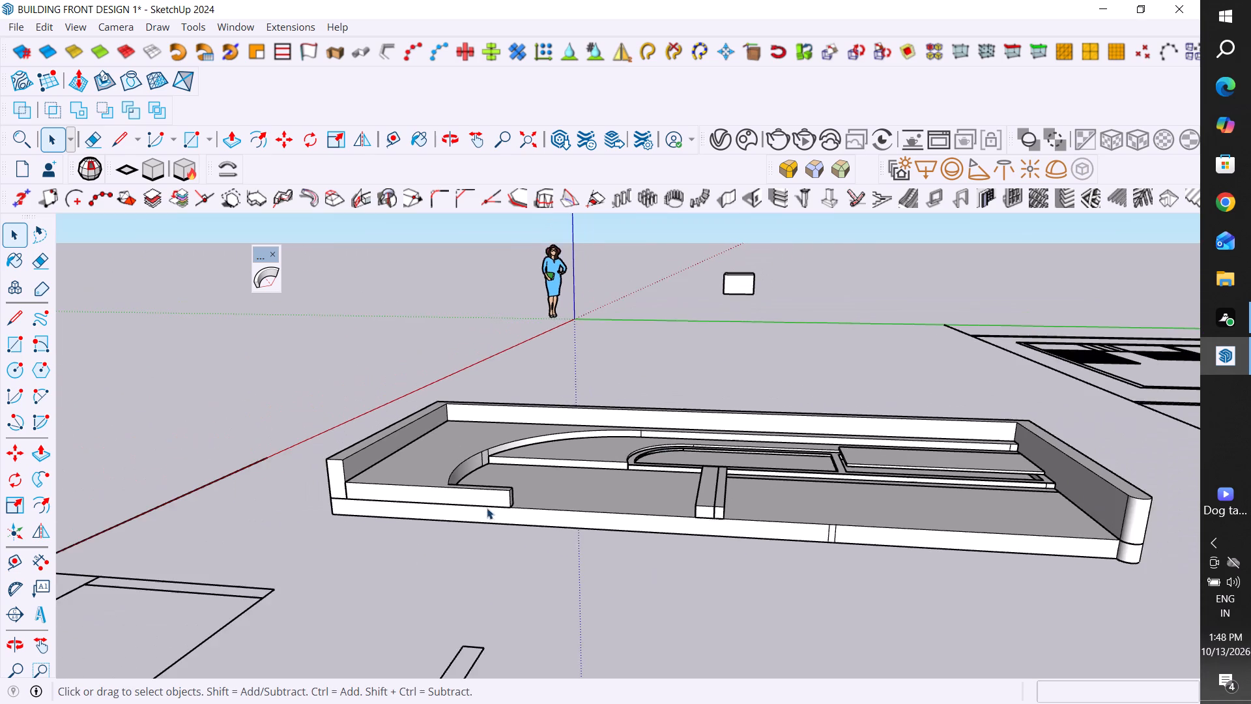
middle_drag(511, 554, 521, 684)
scroll(429, 447, down, 5)
middle_drag(476, 613, 547, 666)
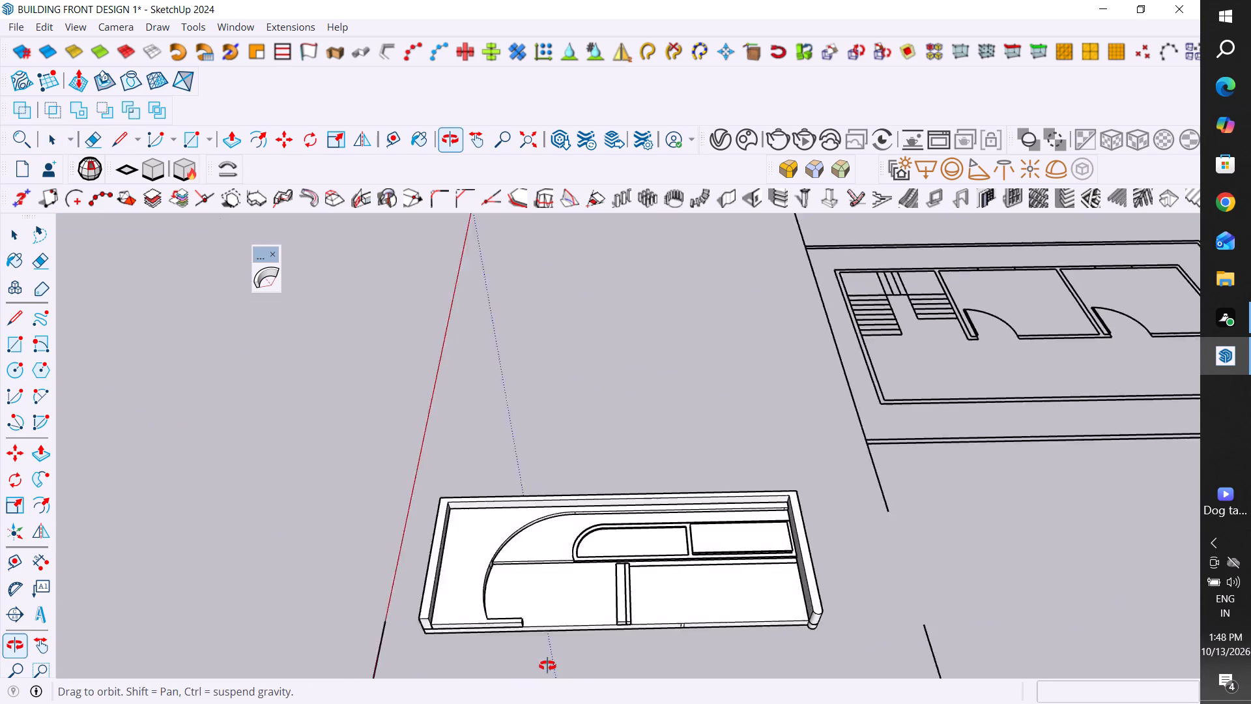
middle_drag(547, 666, 579, 674)
scroll(683, 571, up, 8)
middle_drag(681, 574, 680, 656)
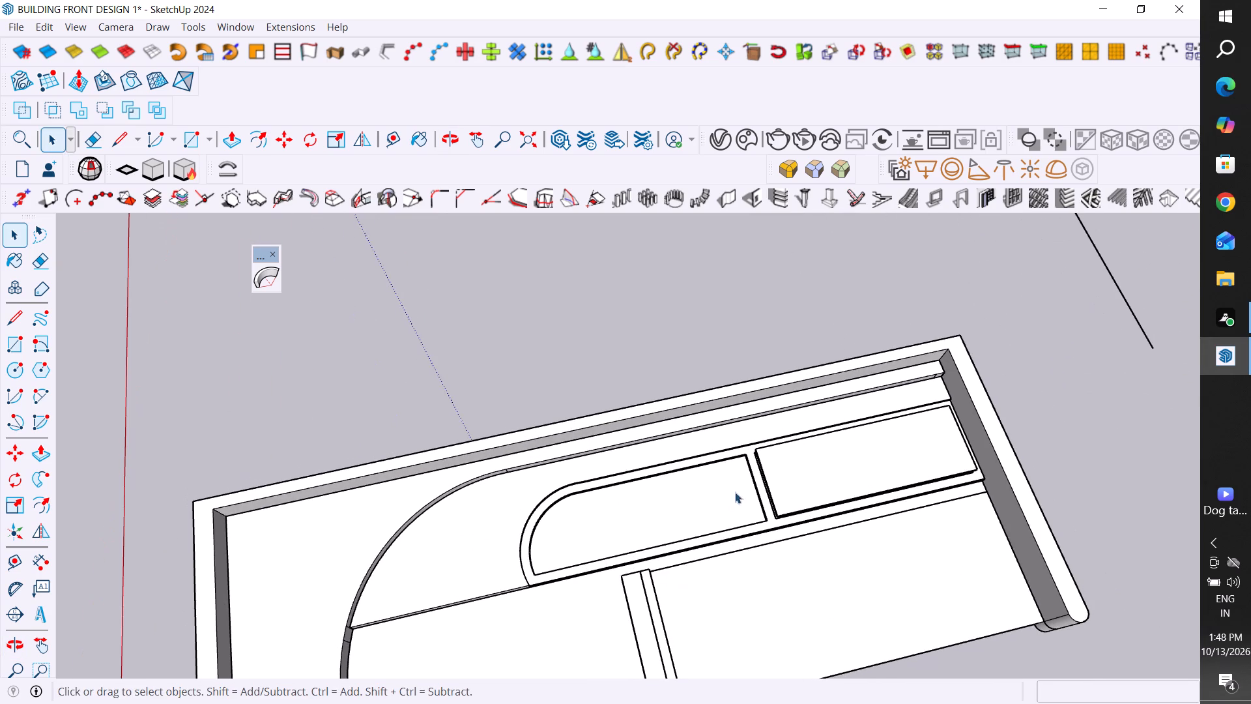
middle_drag(721, 473, 690, 579)
scroll(592, 587, up, 5)
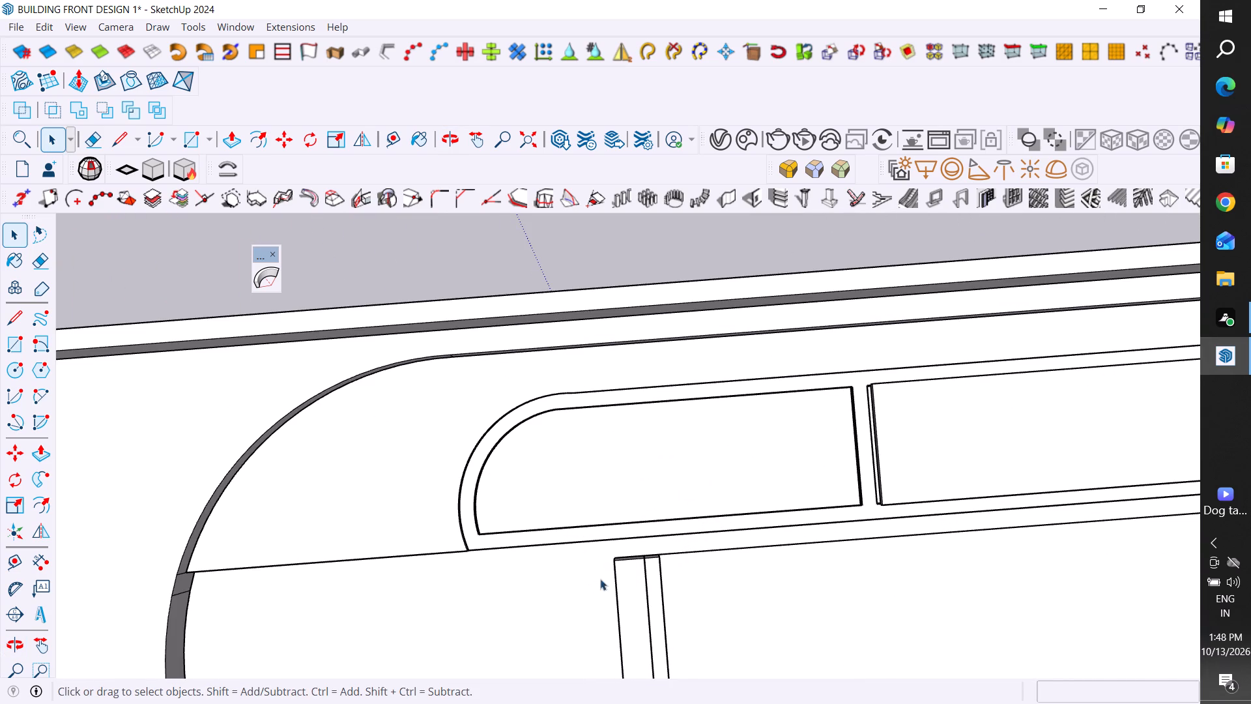
Draw a line about 87" long from the curved wall's inner endpoint to the upper corner of the vertical post.
click(24, 321)
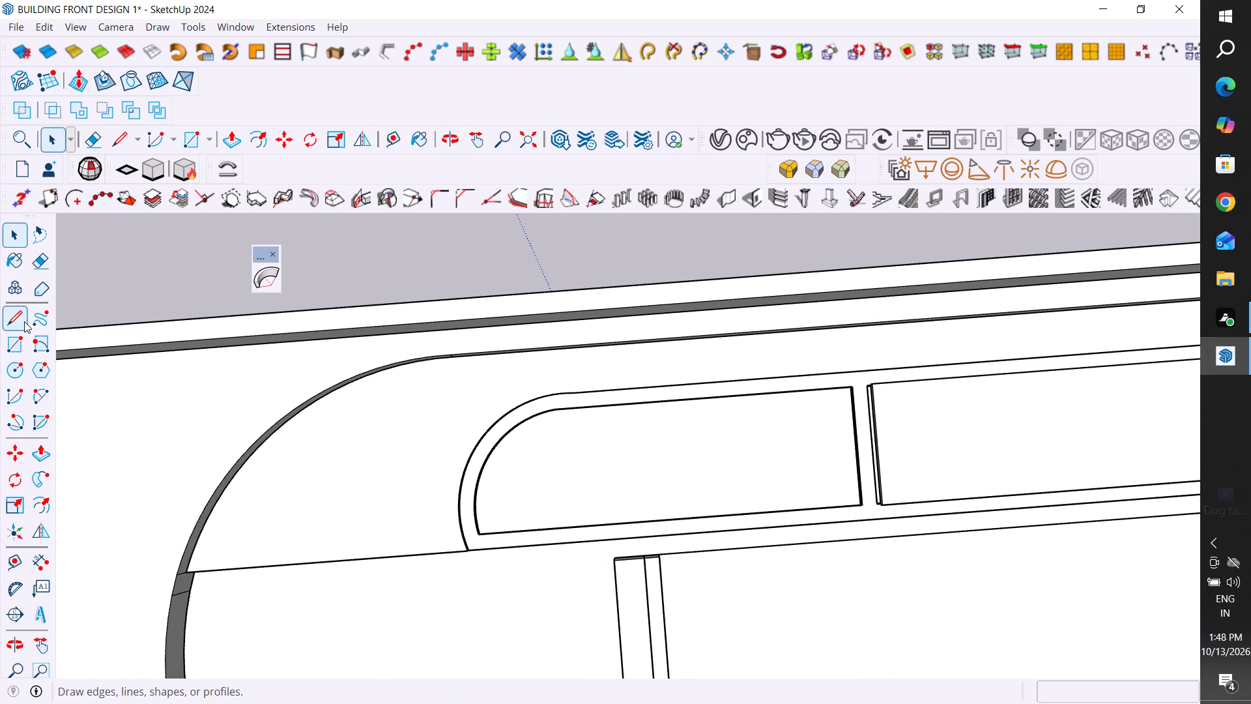
click(188, 591)
scroll(619, 555, up, 3)
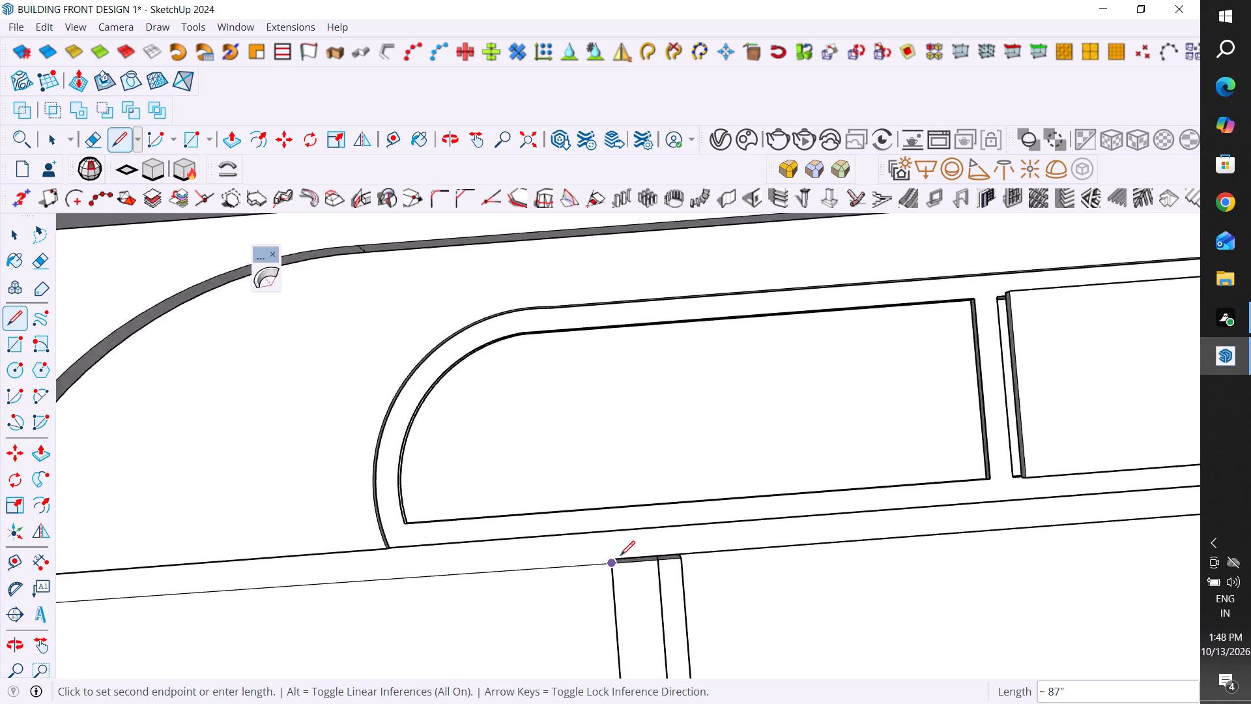
scroll(620, 555, up, 6)
click(611, 558)
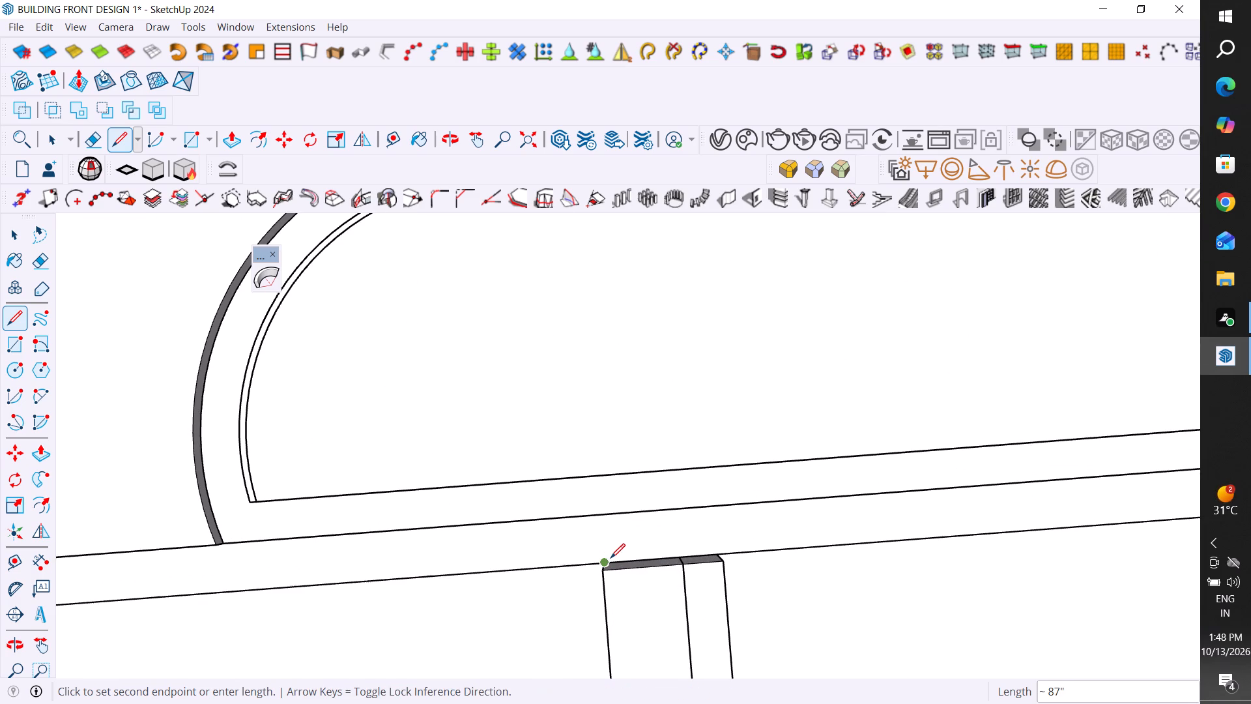
click(0, 215)
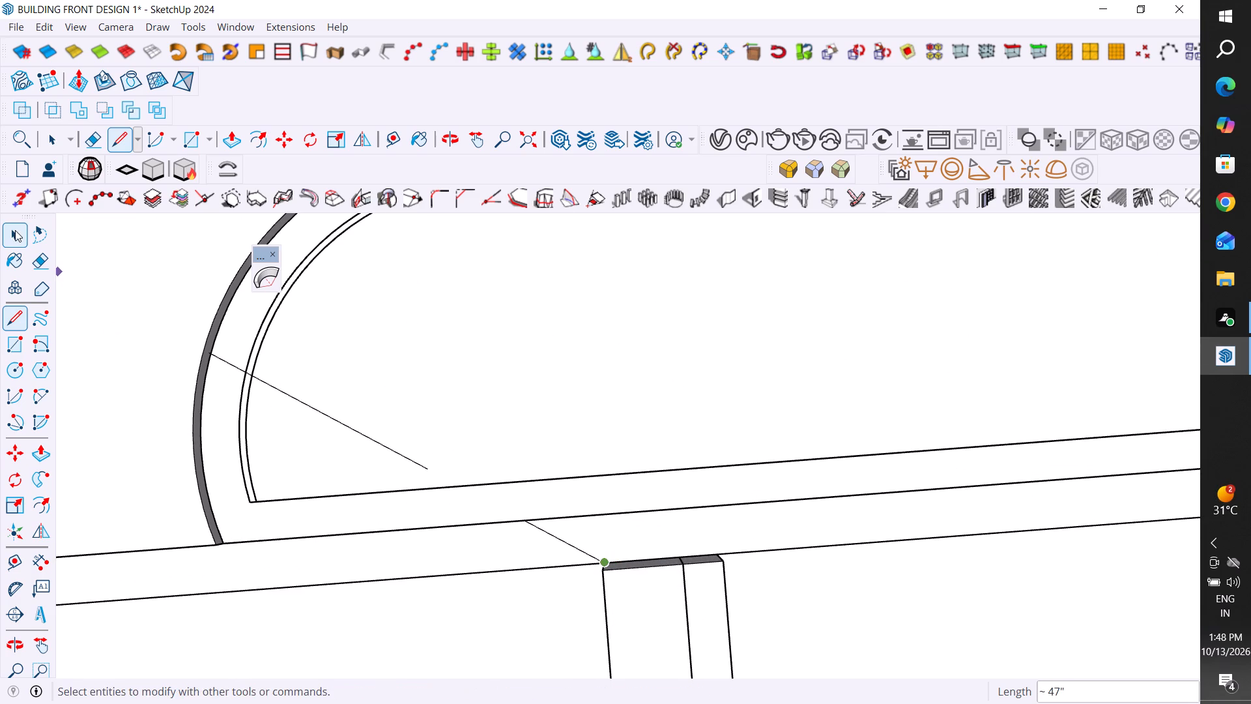
click(15, 230)
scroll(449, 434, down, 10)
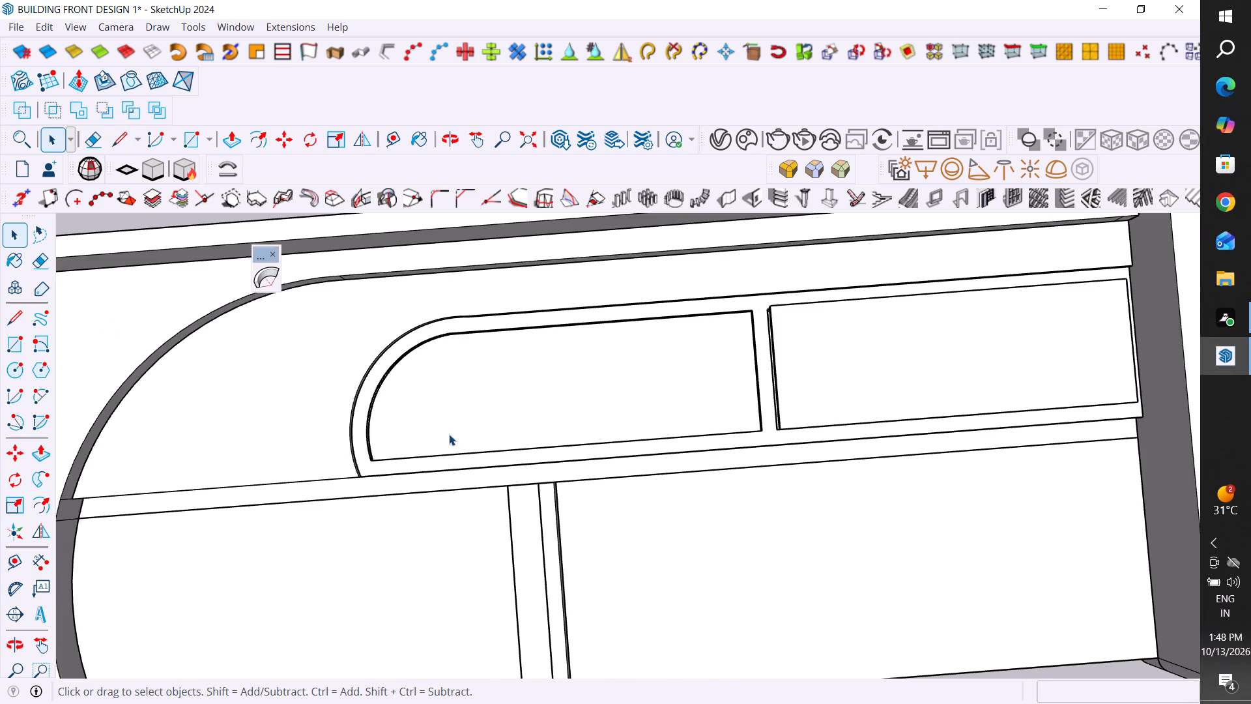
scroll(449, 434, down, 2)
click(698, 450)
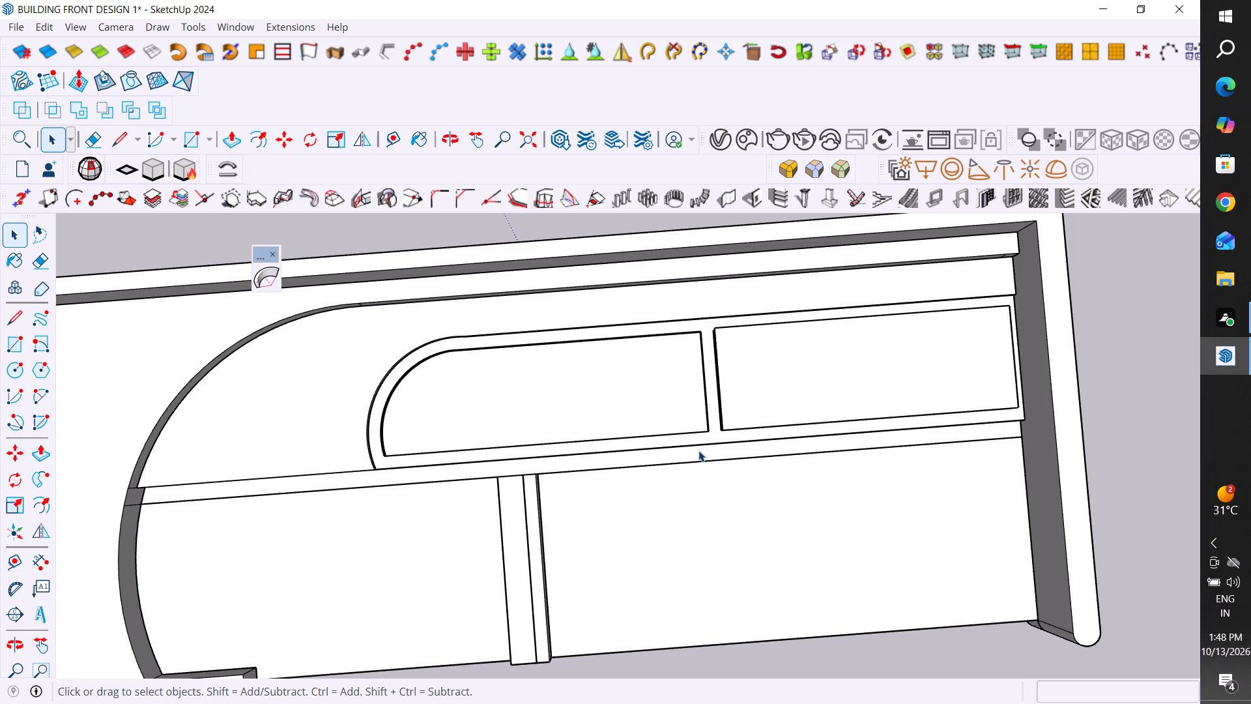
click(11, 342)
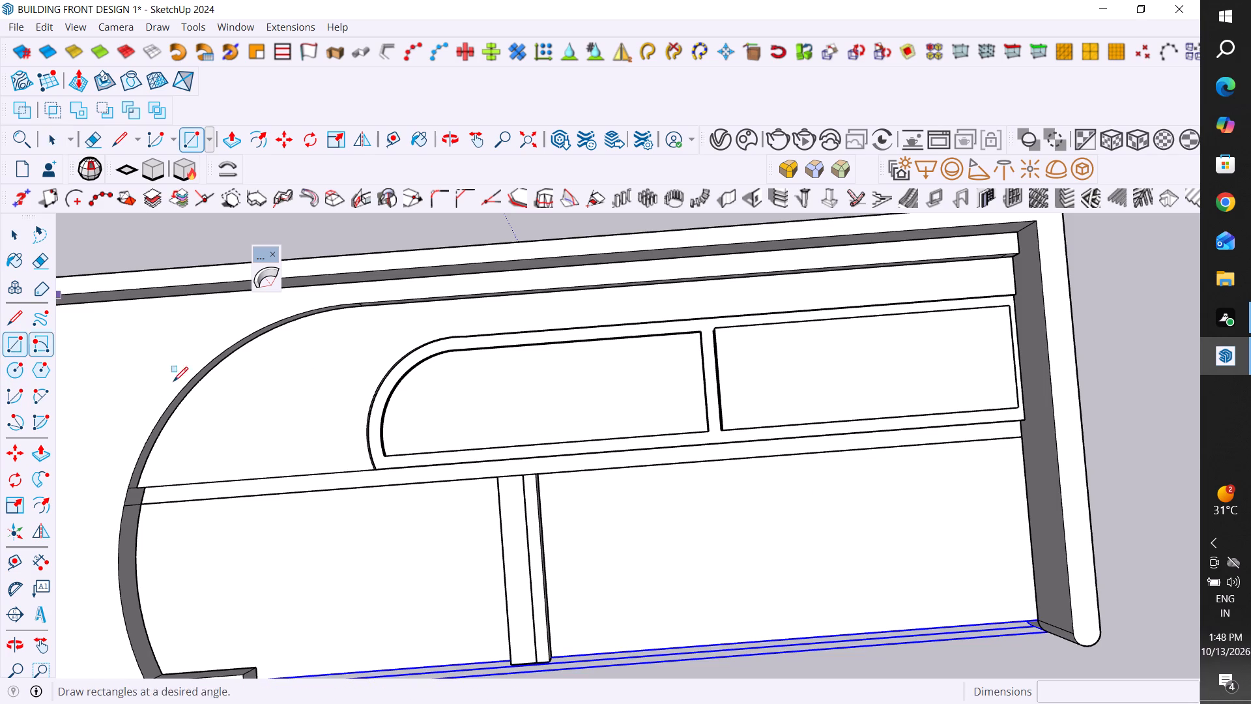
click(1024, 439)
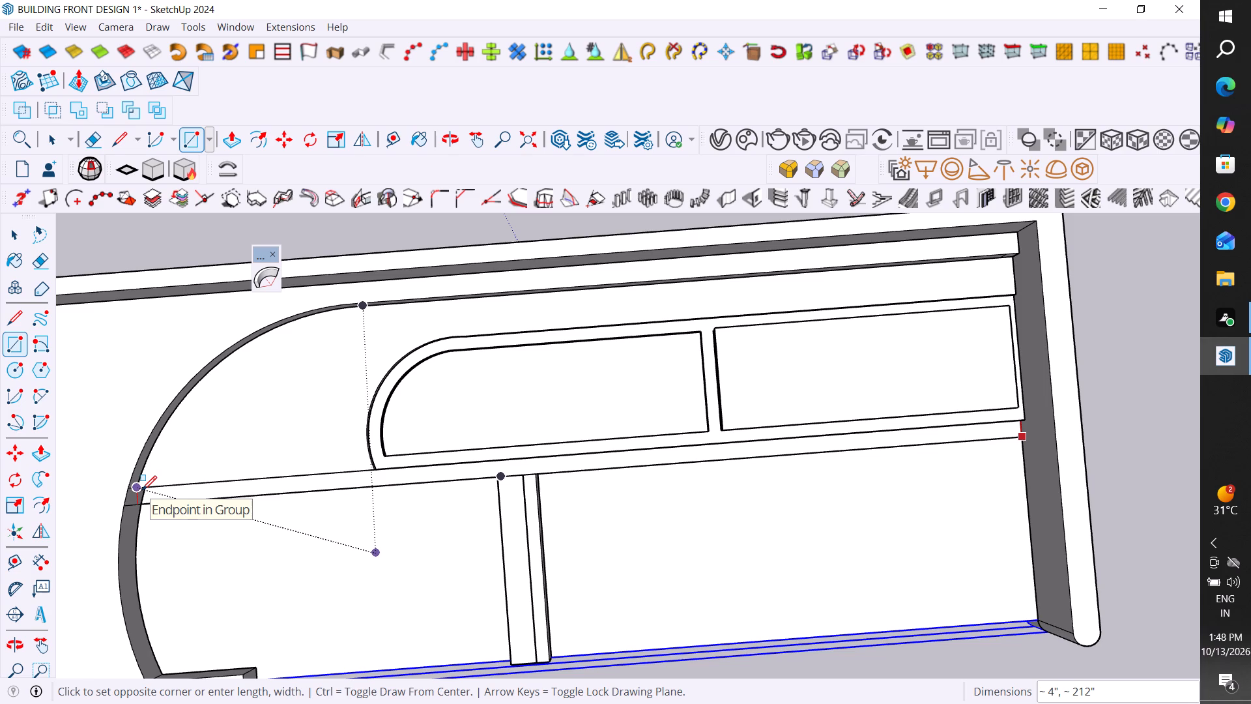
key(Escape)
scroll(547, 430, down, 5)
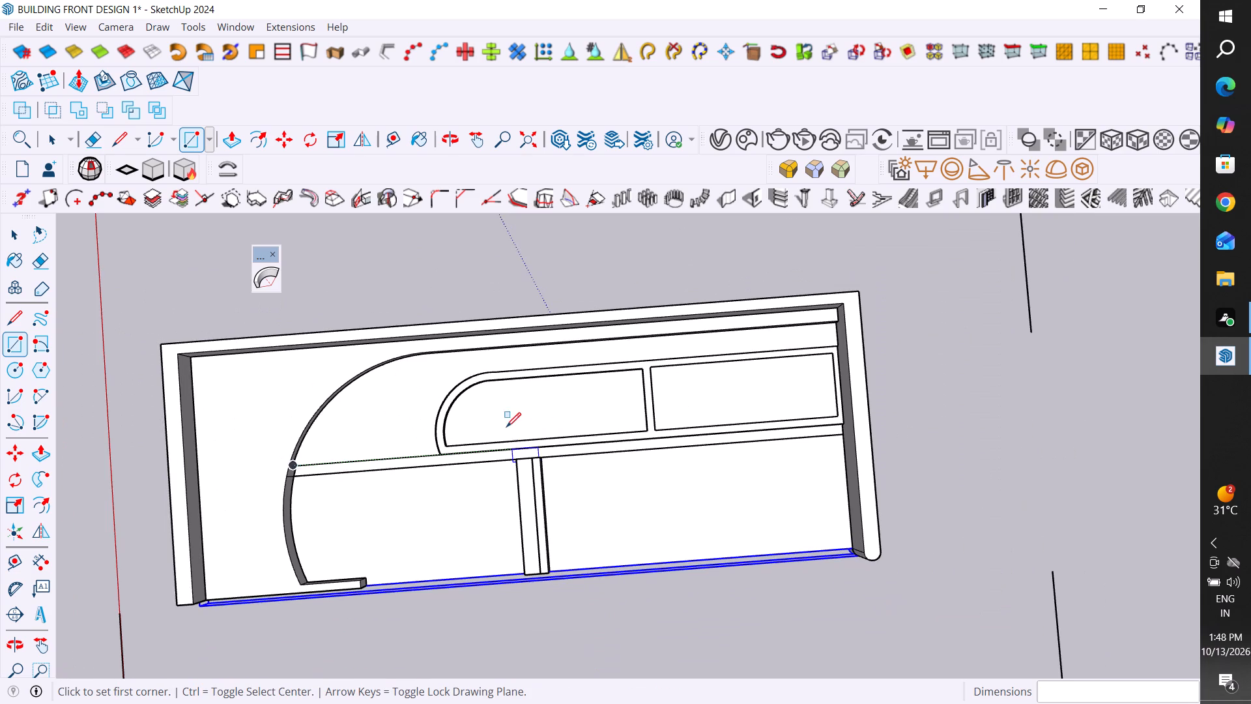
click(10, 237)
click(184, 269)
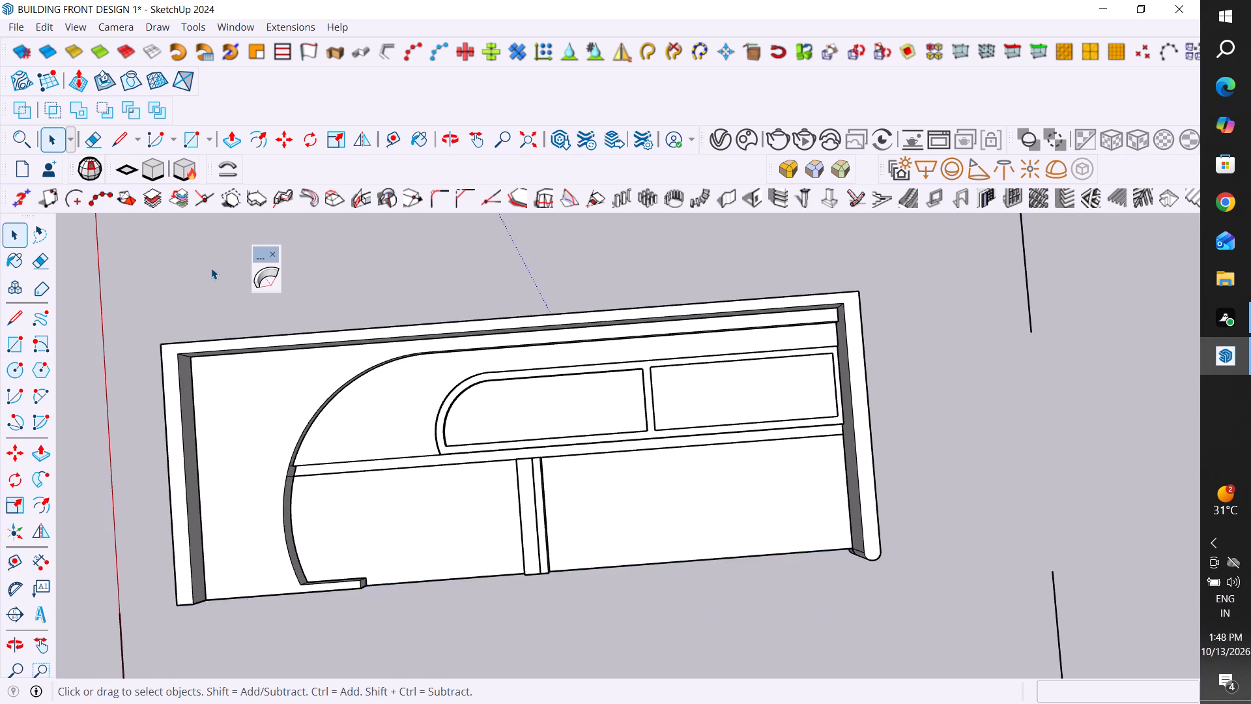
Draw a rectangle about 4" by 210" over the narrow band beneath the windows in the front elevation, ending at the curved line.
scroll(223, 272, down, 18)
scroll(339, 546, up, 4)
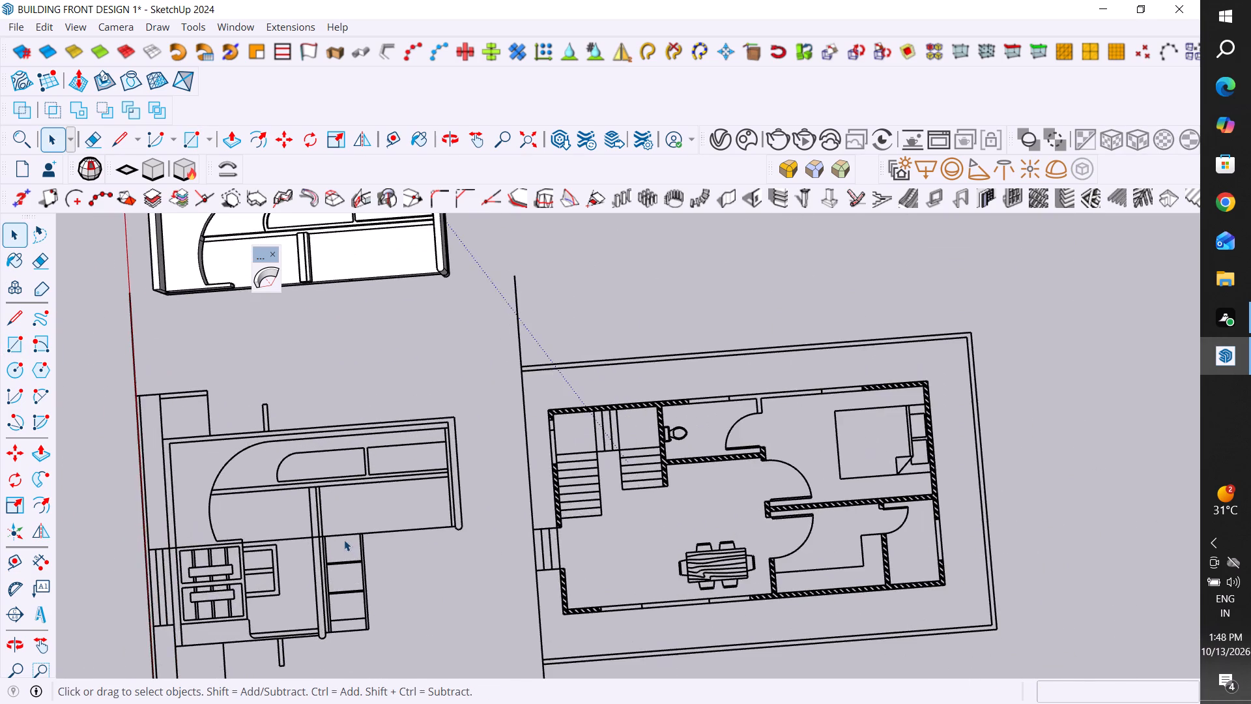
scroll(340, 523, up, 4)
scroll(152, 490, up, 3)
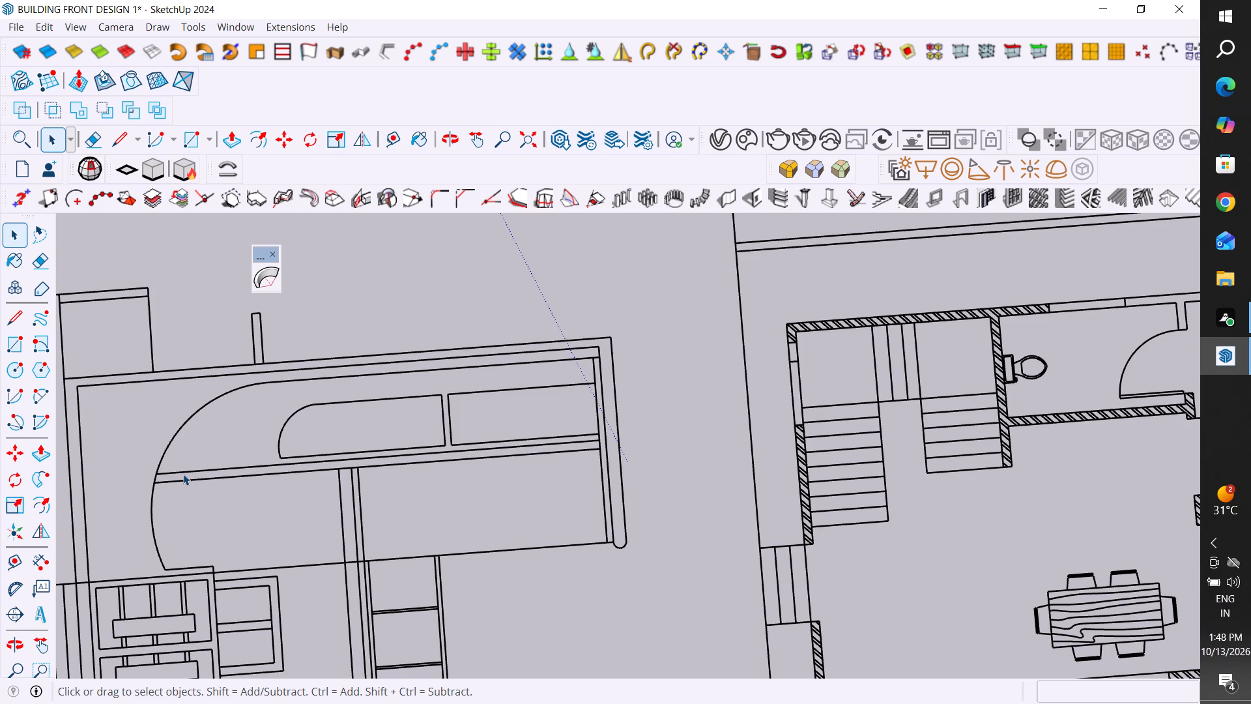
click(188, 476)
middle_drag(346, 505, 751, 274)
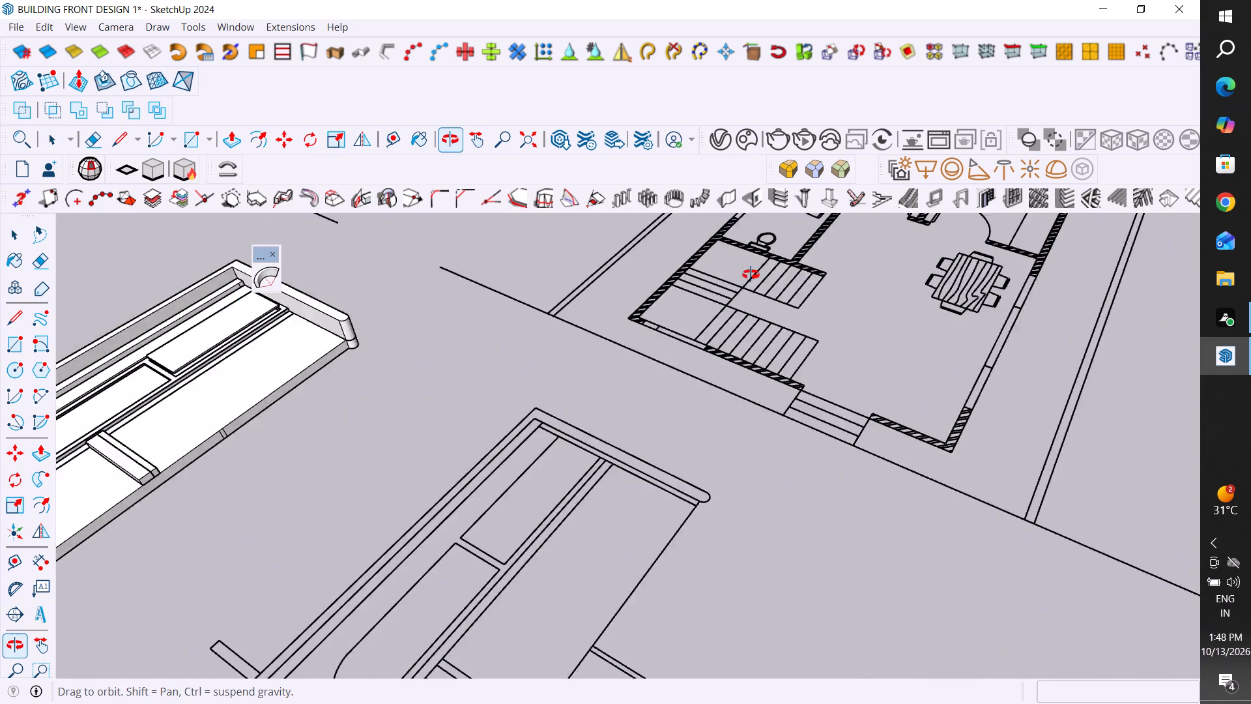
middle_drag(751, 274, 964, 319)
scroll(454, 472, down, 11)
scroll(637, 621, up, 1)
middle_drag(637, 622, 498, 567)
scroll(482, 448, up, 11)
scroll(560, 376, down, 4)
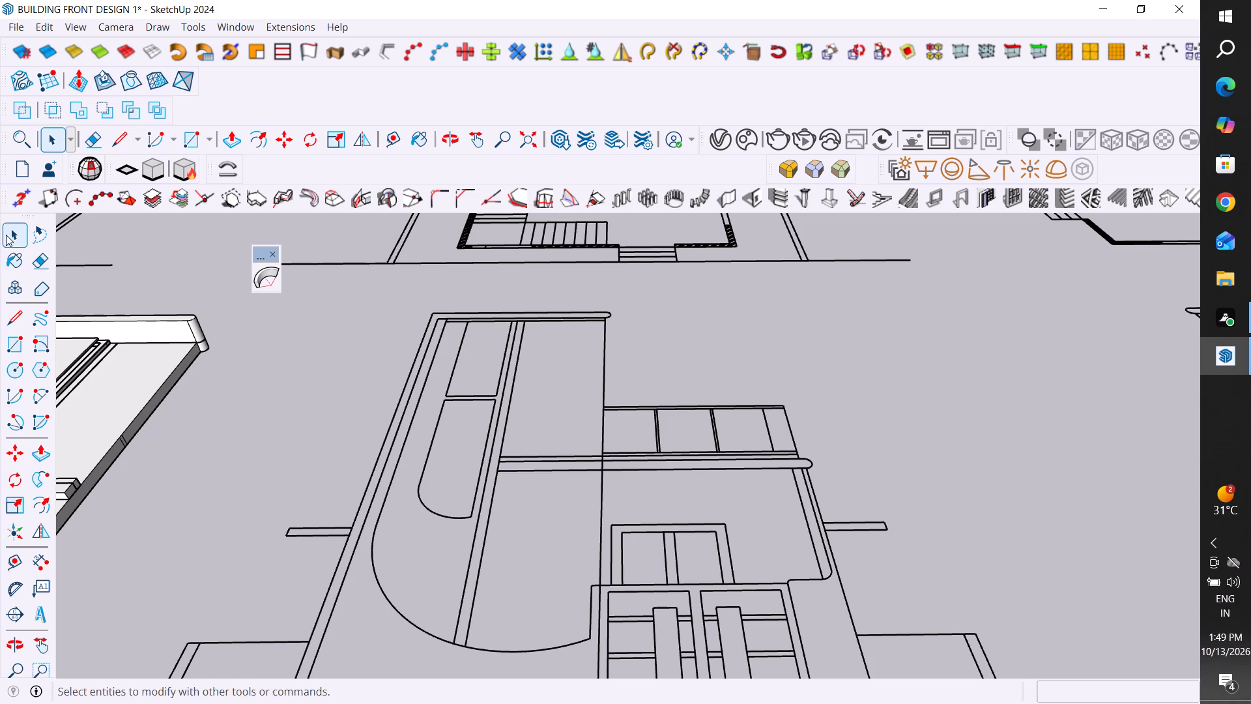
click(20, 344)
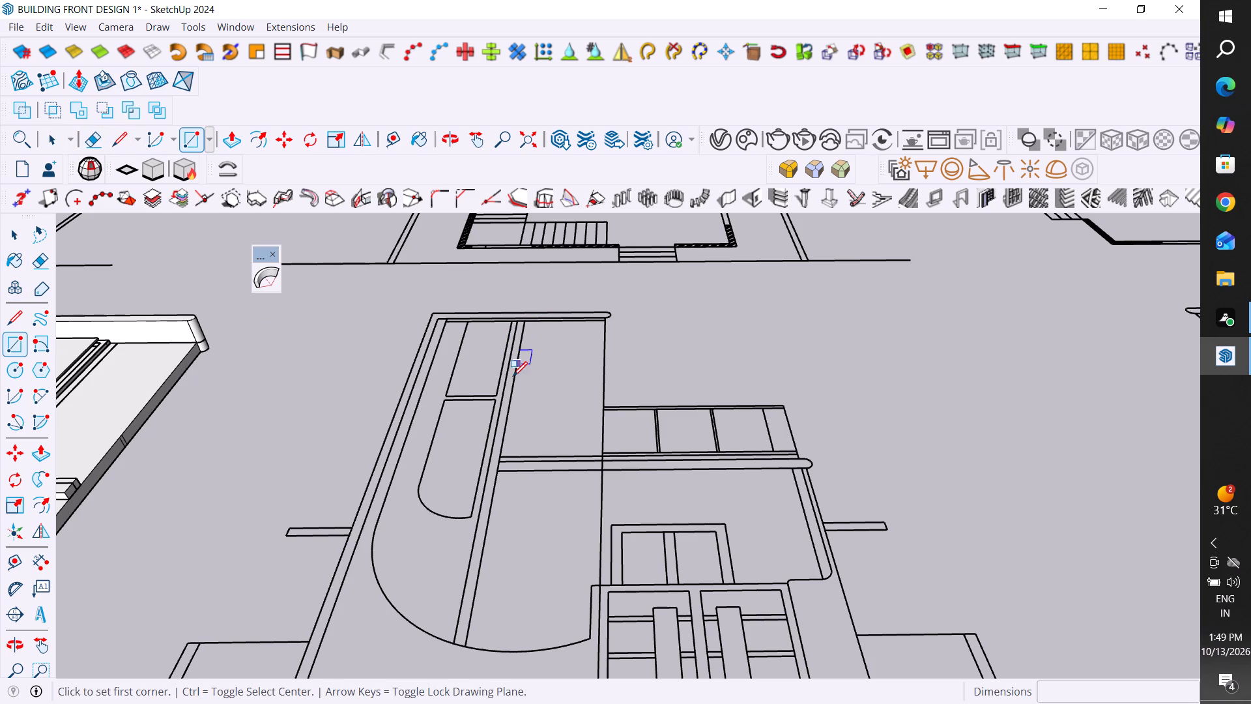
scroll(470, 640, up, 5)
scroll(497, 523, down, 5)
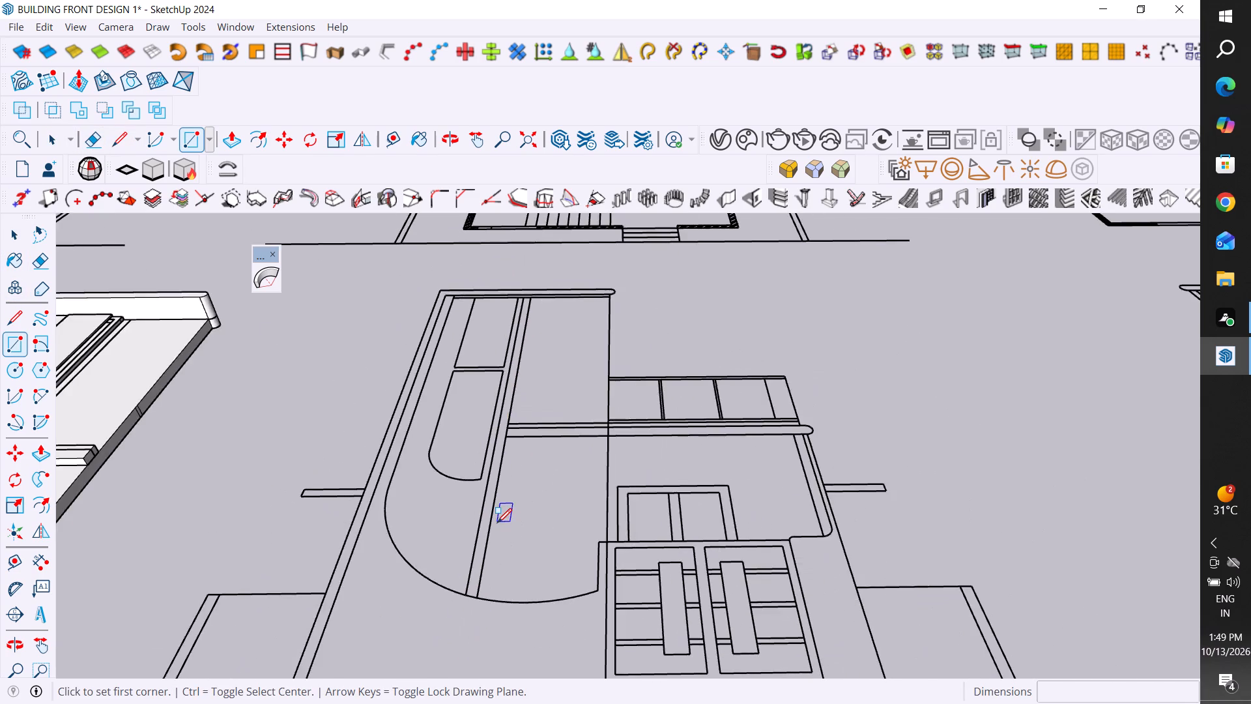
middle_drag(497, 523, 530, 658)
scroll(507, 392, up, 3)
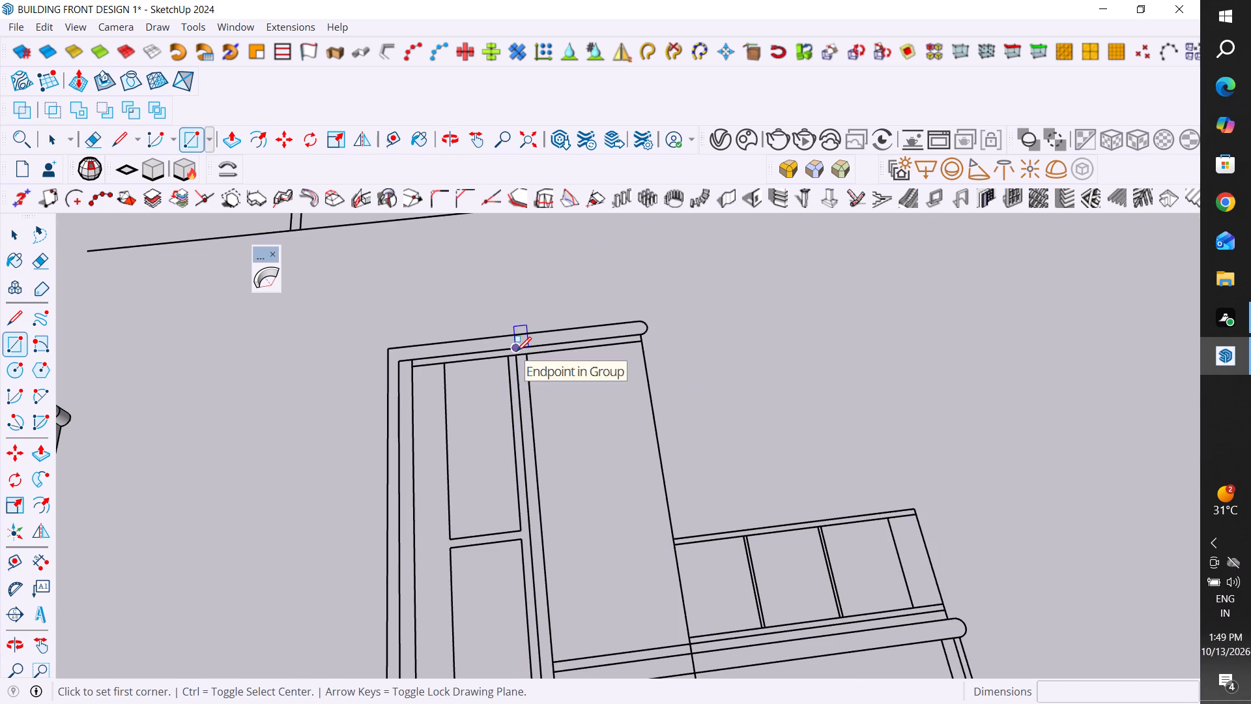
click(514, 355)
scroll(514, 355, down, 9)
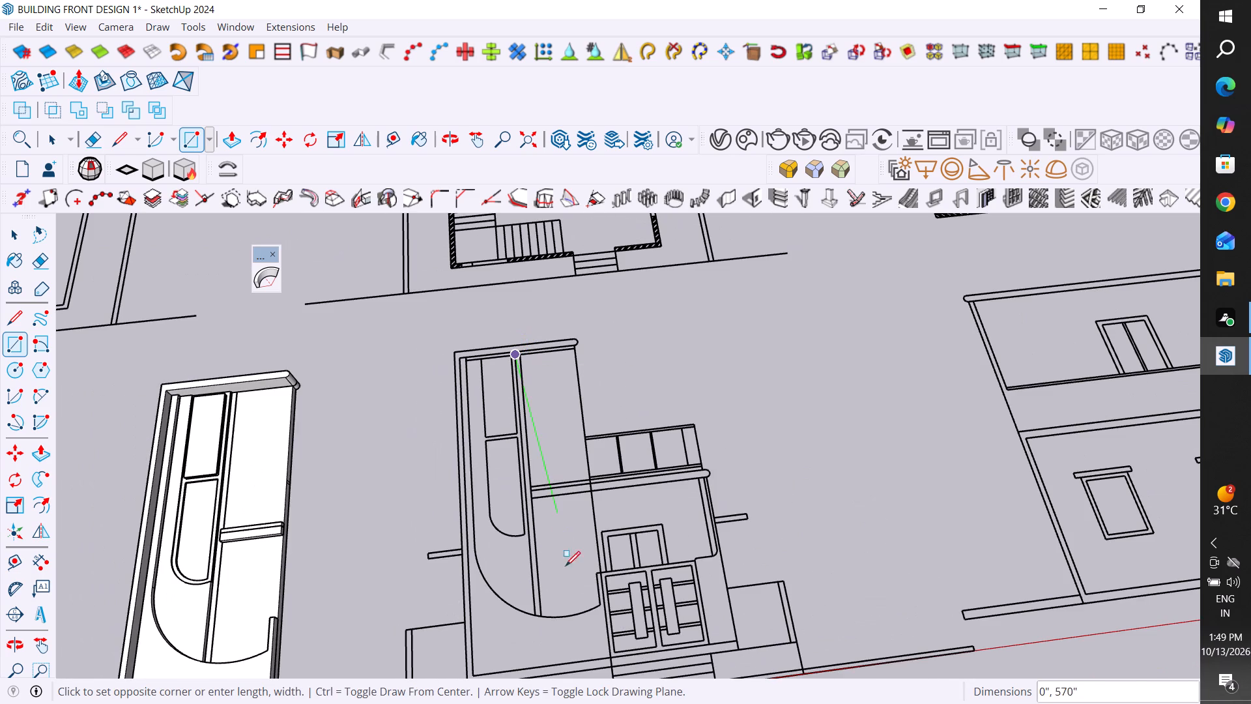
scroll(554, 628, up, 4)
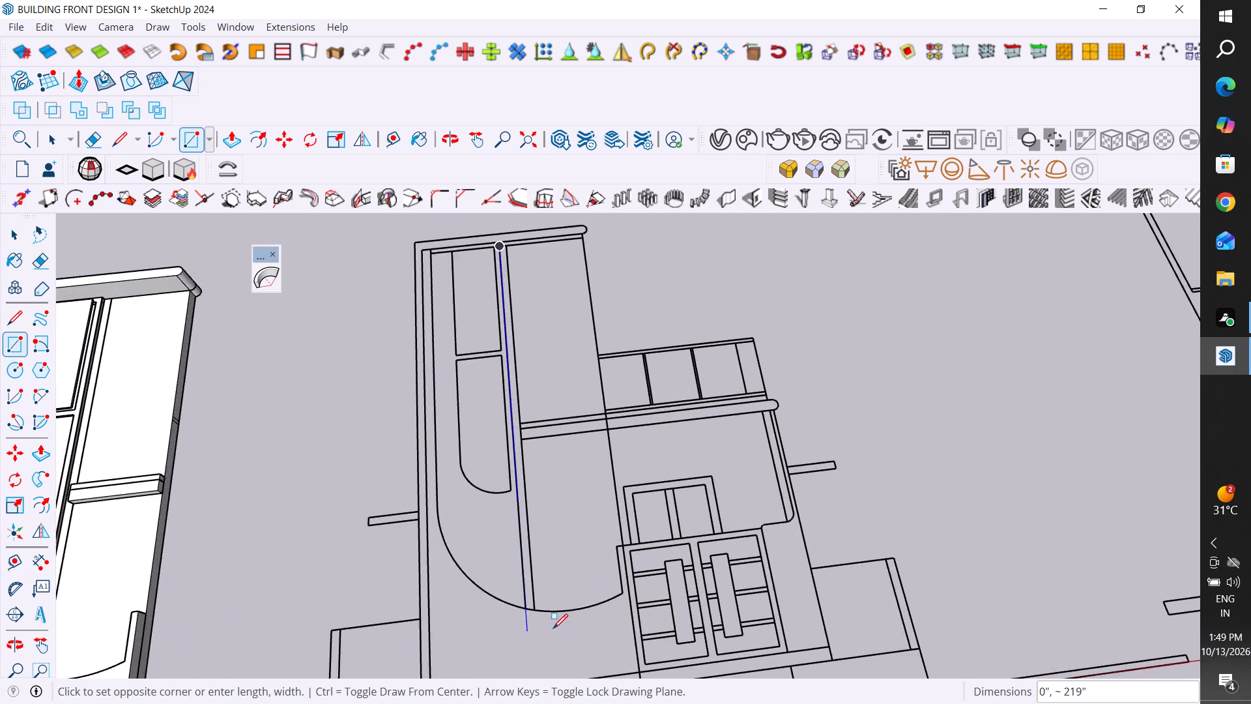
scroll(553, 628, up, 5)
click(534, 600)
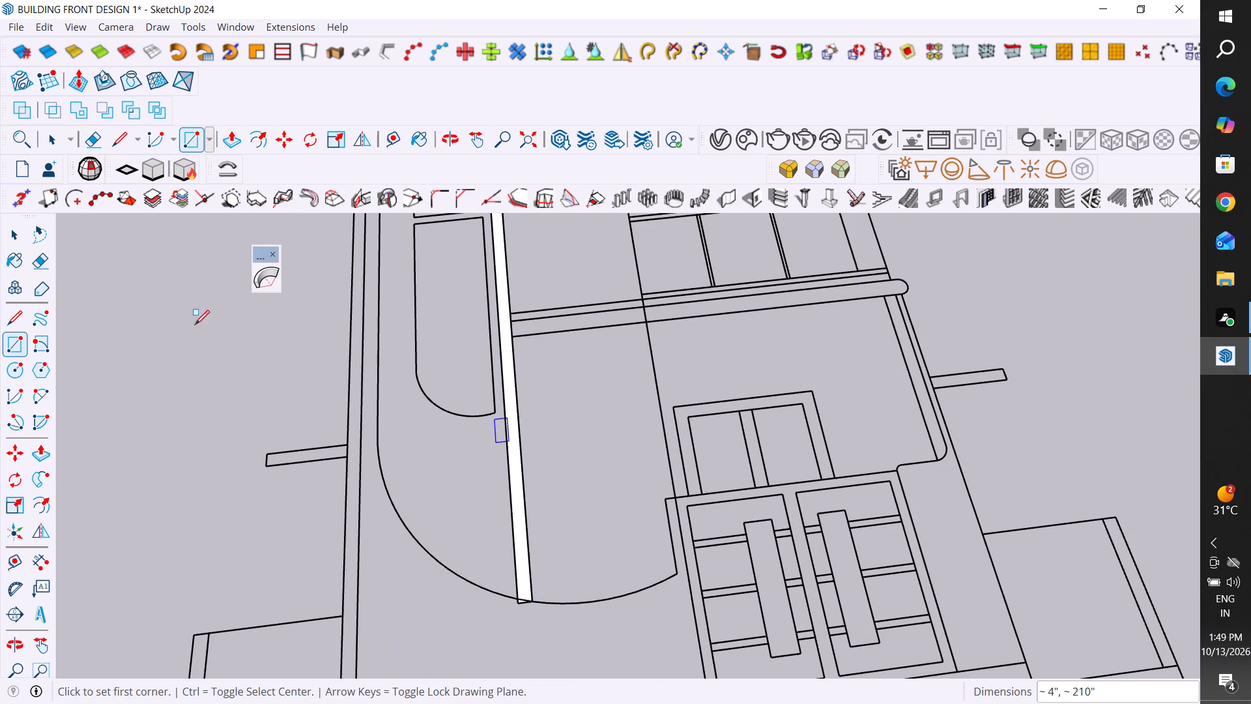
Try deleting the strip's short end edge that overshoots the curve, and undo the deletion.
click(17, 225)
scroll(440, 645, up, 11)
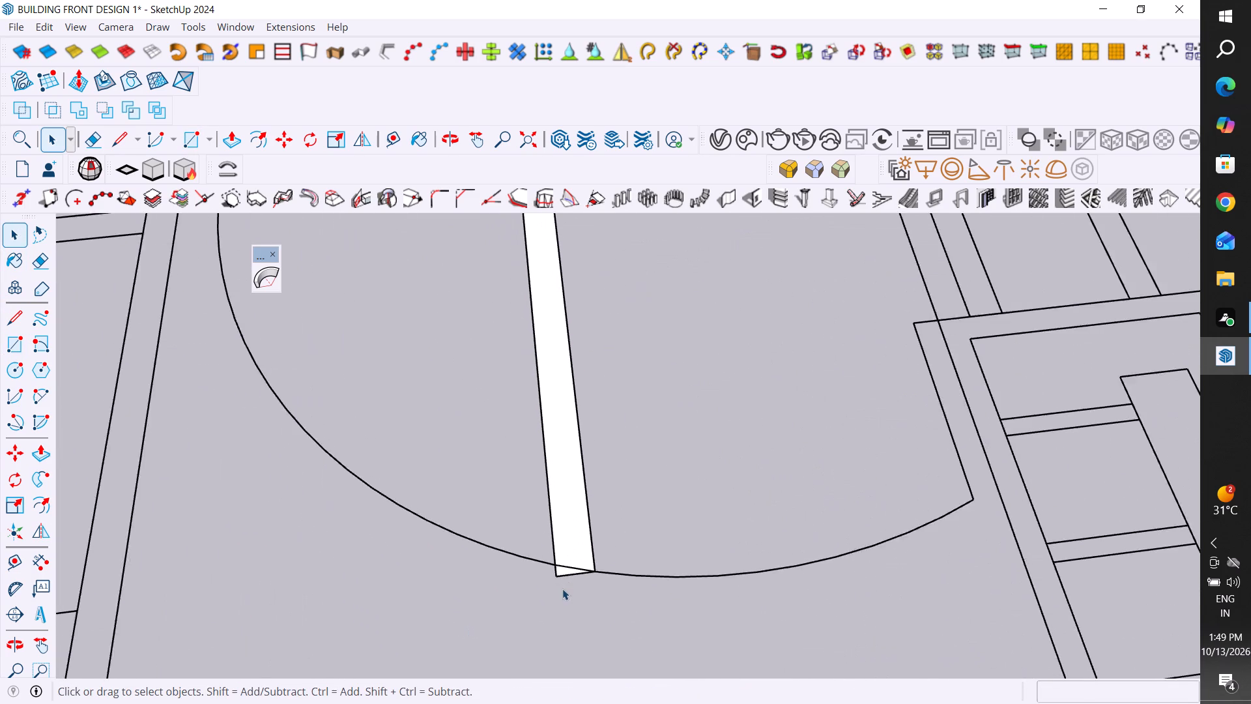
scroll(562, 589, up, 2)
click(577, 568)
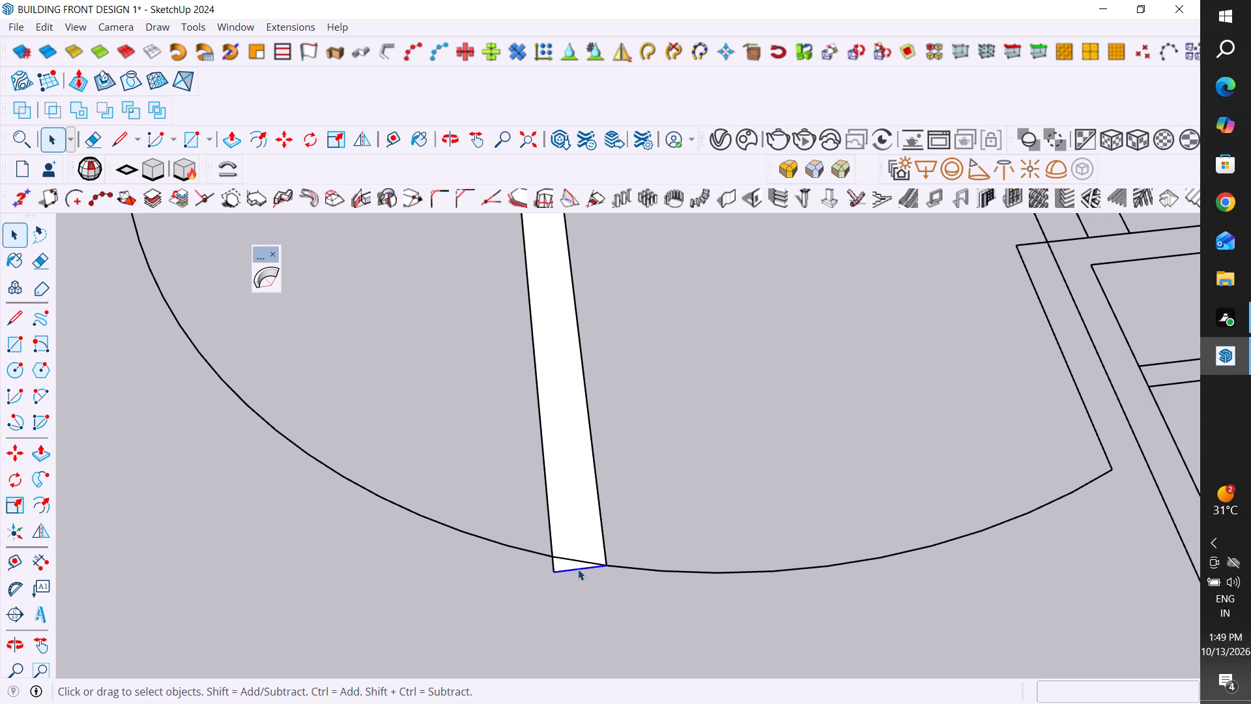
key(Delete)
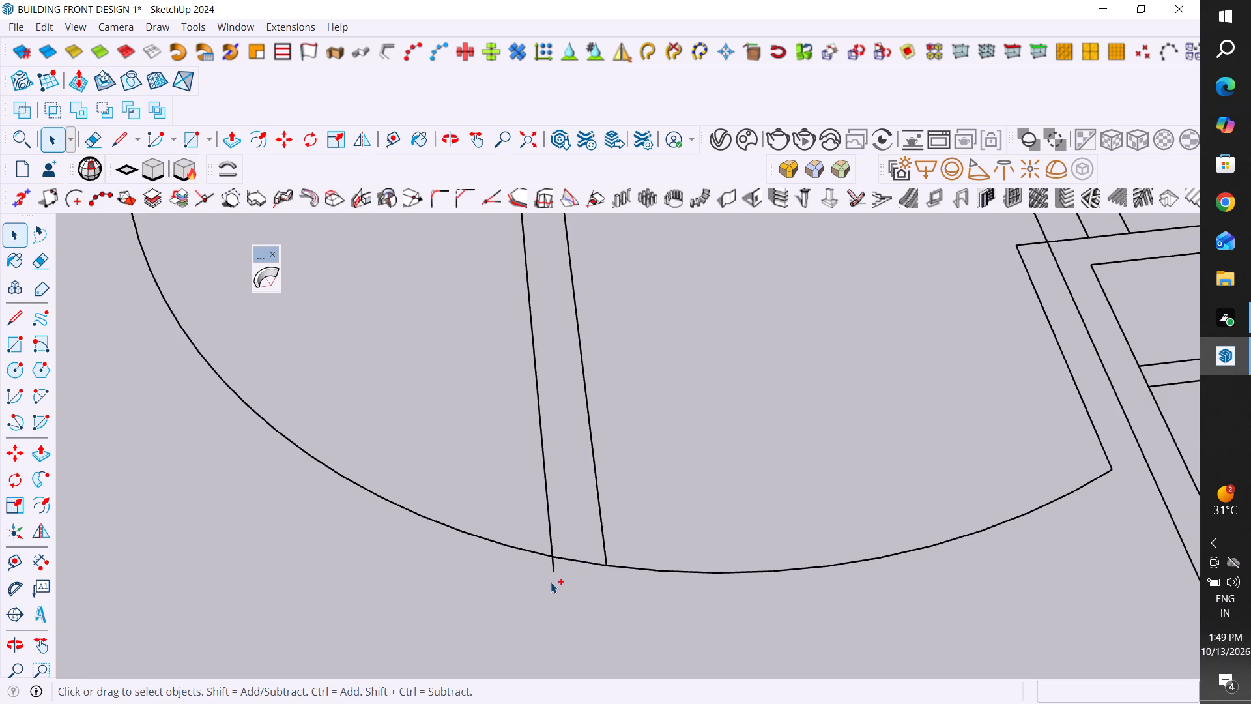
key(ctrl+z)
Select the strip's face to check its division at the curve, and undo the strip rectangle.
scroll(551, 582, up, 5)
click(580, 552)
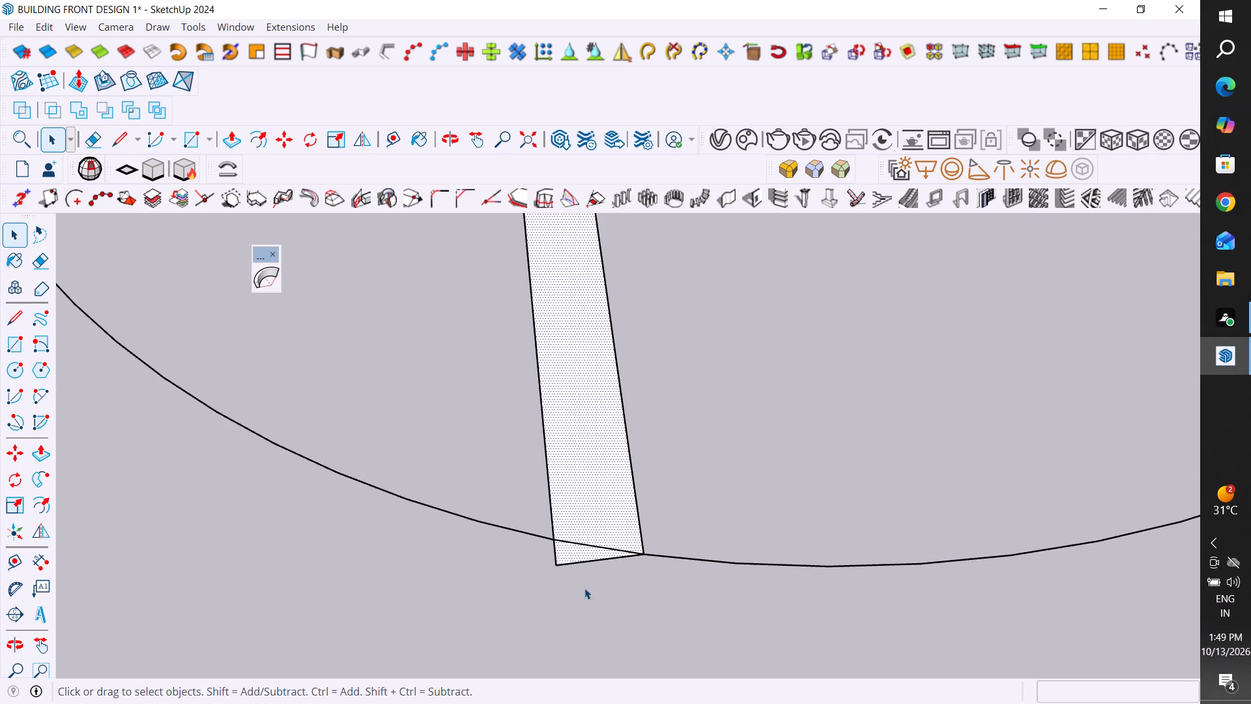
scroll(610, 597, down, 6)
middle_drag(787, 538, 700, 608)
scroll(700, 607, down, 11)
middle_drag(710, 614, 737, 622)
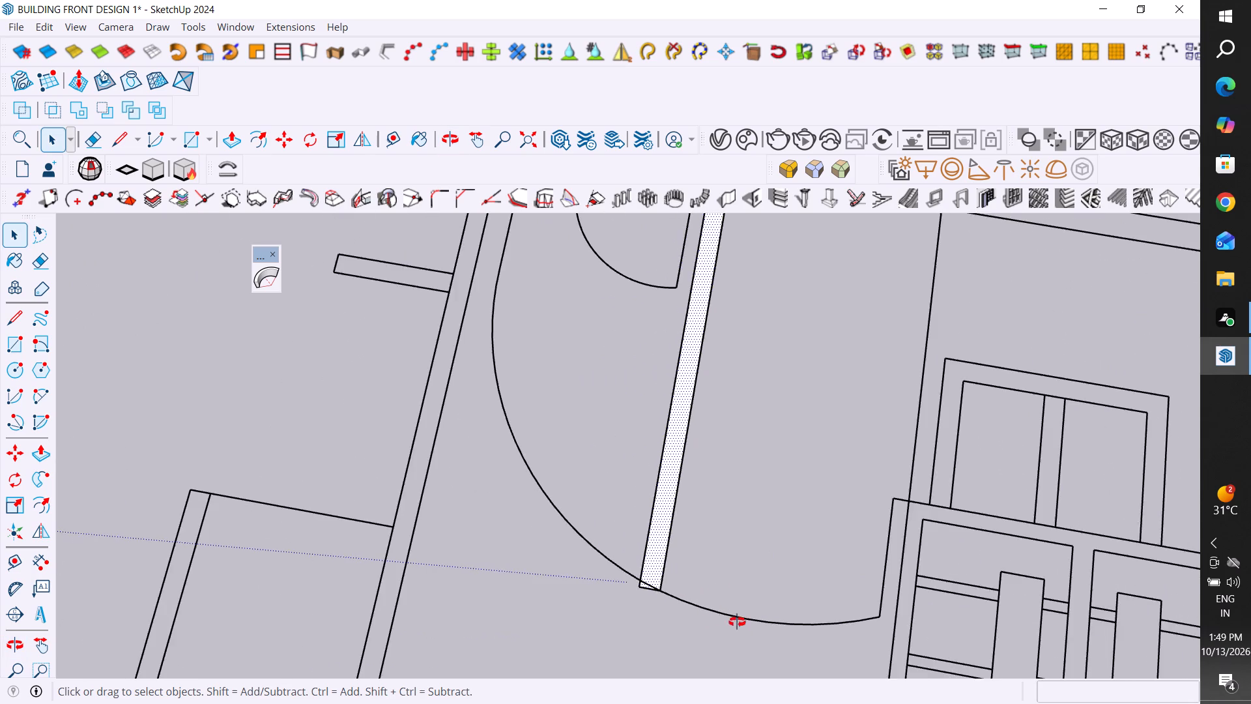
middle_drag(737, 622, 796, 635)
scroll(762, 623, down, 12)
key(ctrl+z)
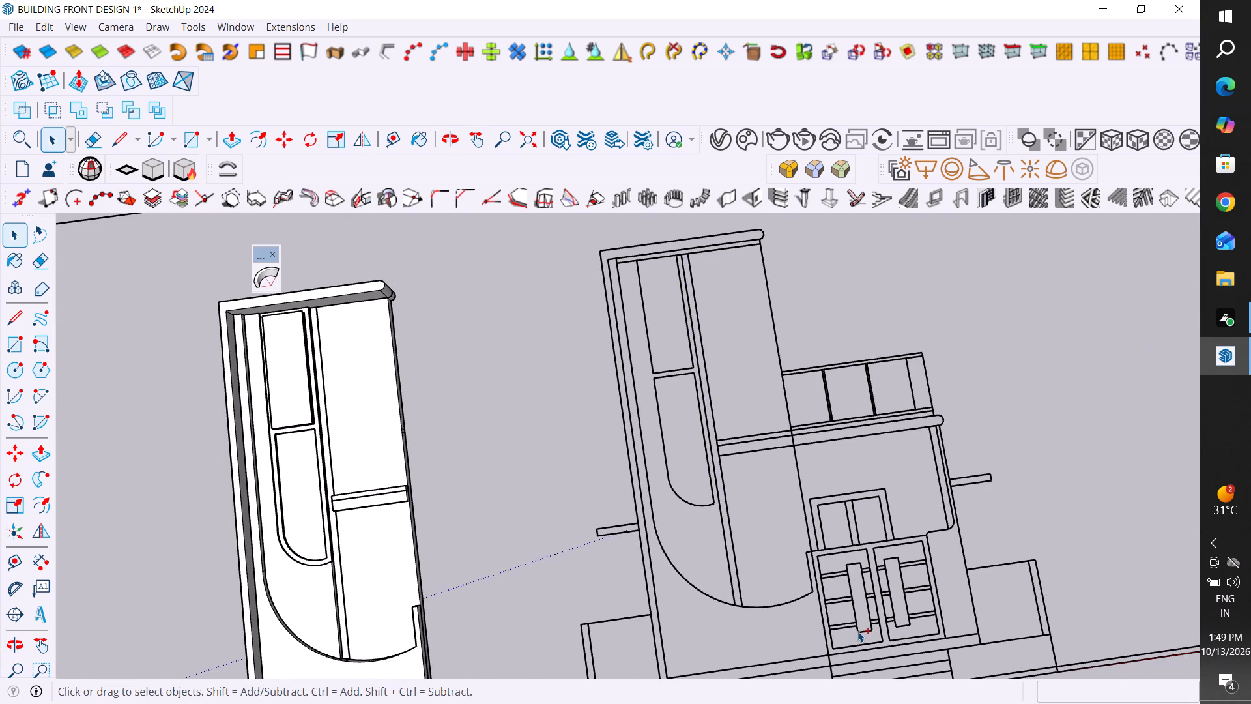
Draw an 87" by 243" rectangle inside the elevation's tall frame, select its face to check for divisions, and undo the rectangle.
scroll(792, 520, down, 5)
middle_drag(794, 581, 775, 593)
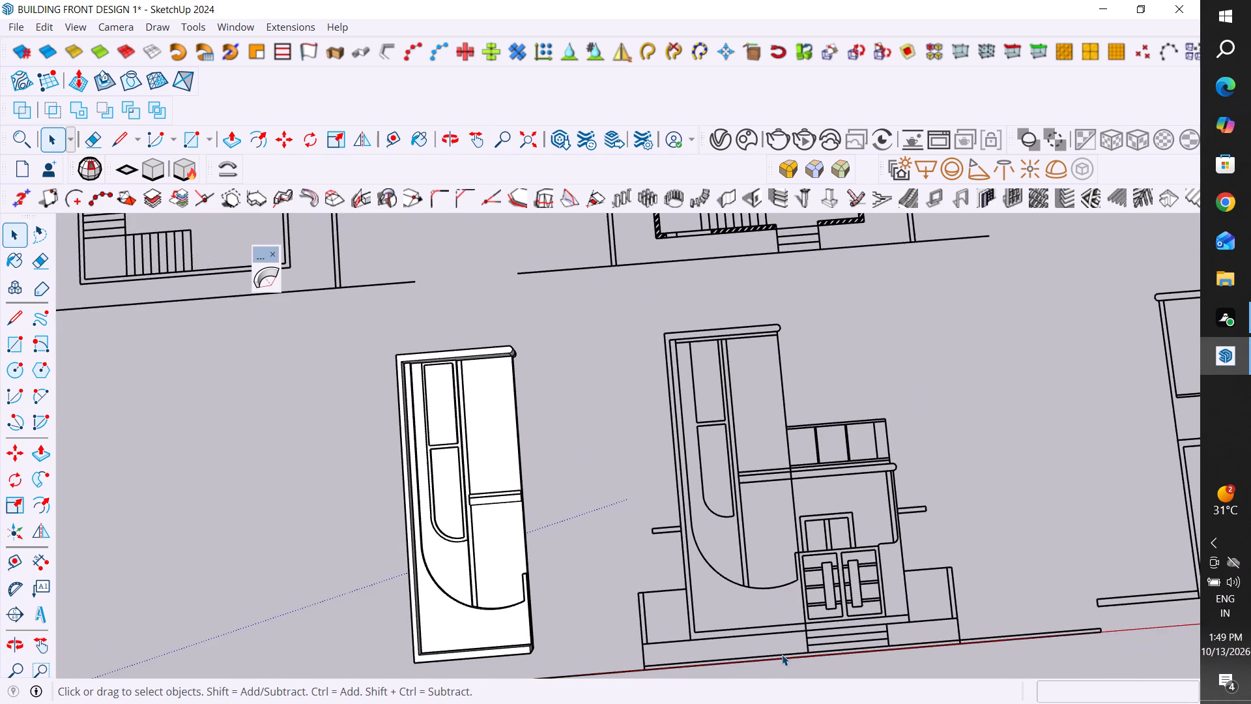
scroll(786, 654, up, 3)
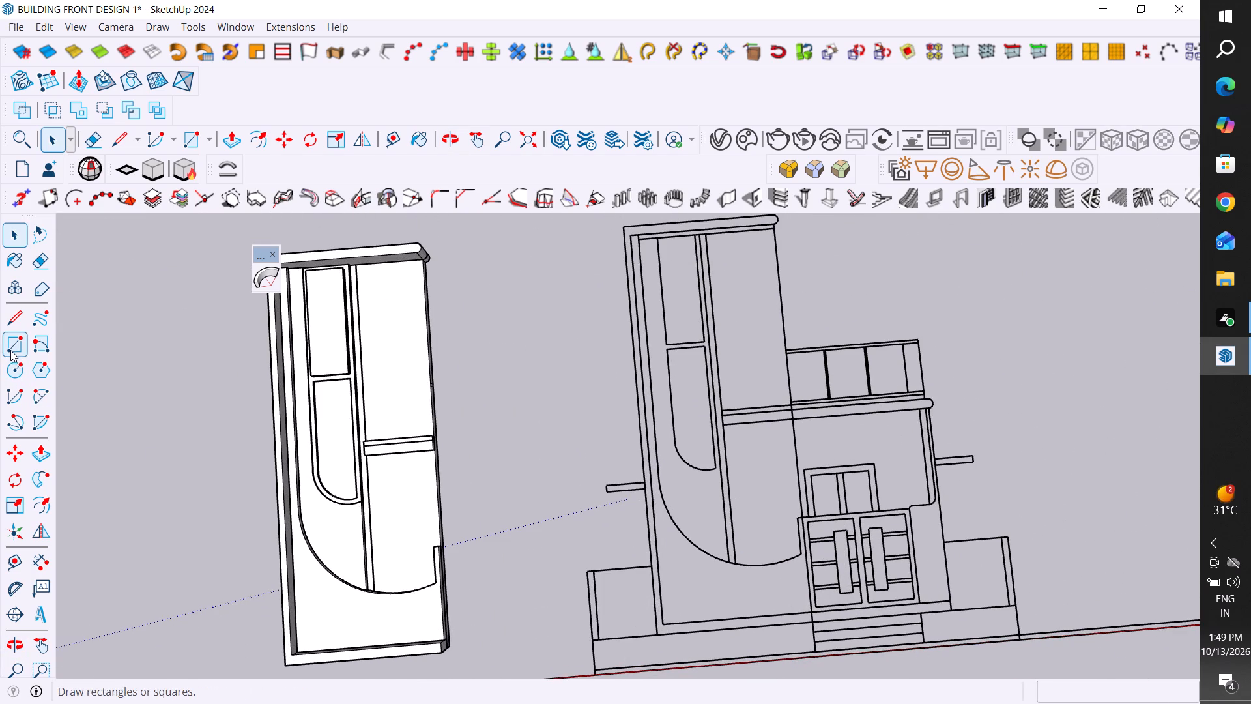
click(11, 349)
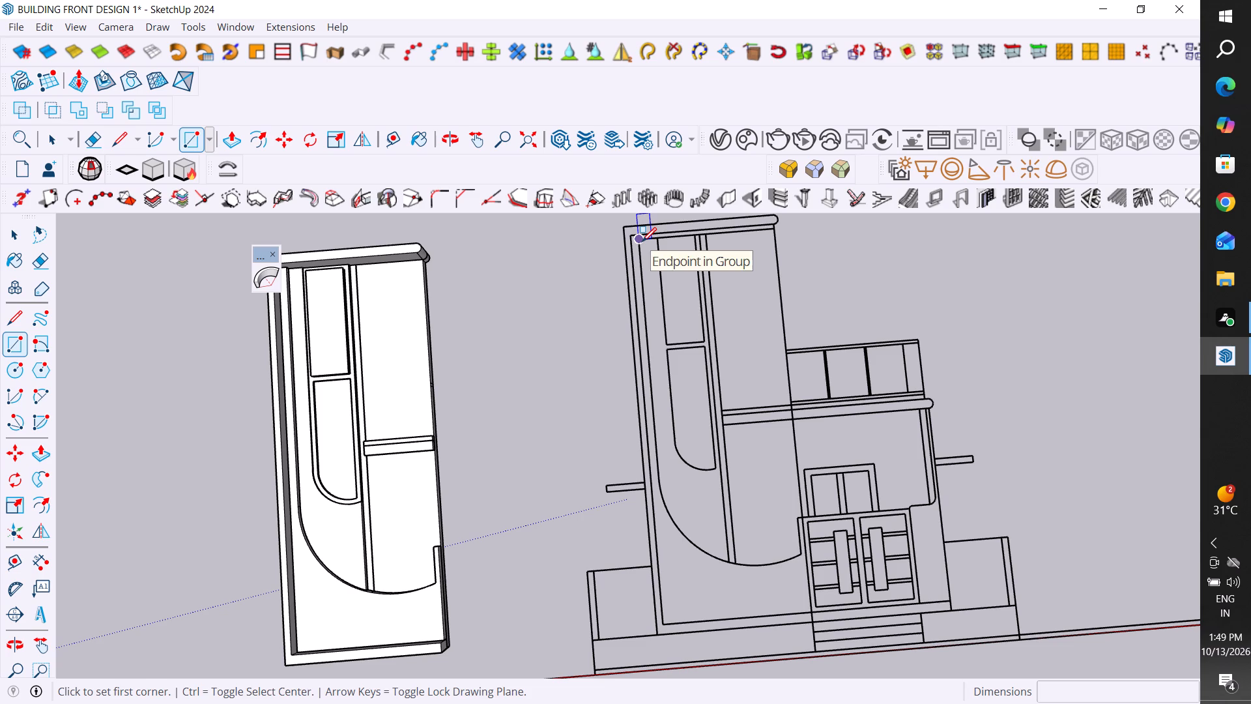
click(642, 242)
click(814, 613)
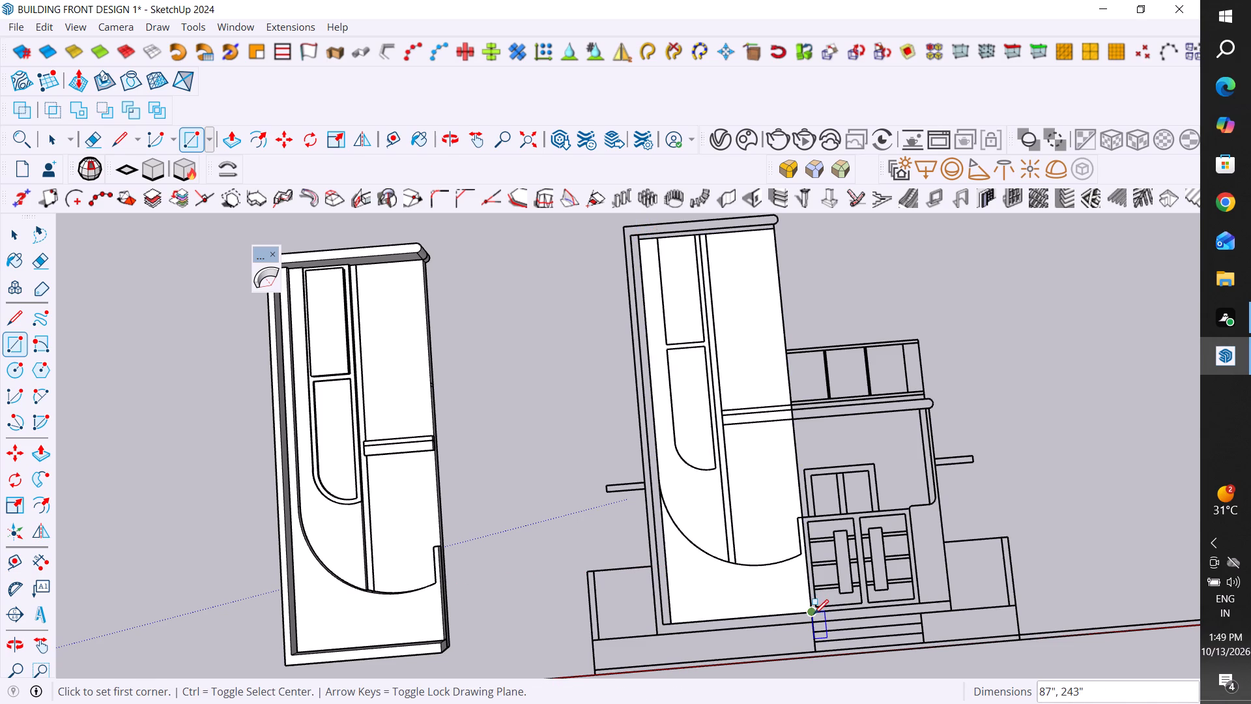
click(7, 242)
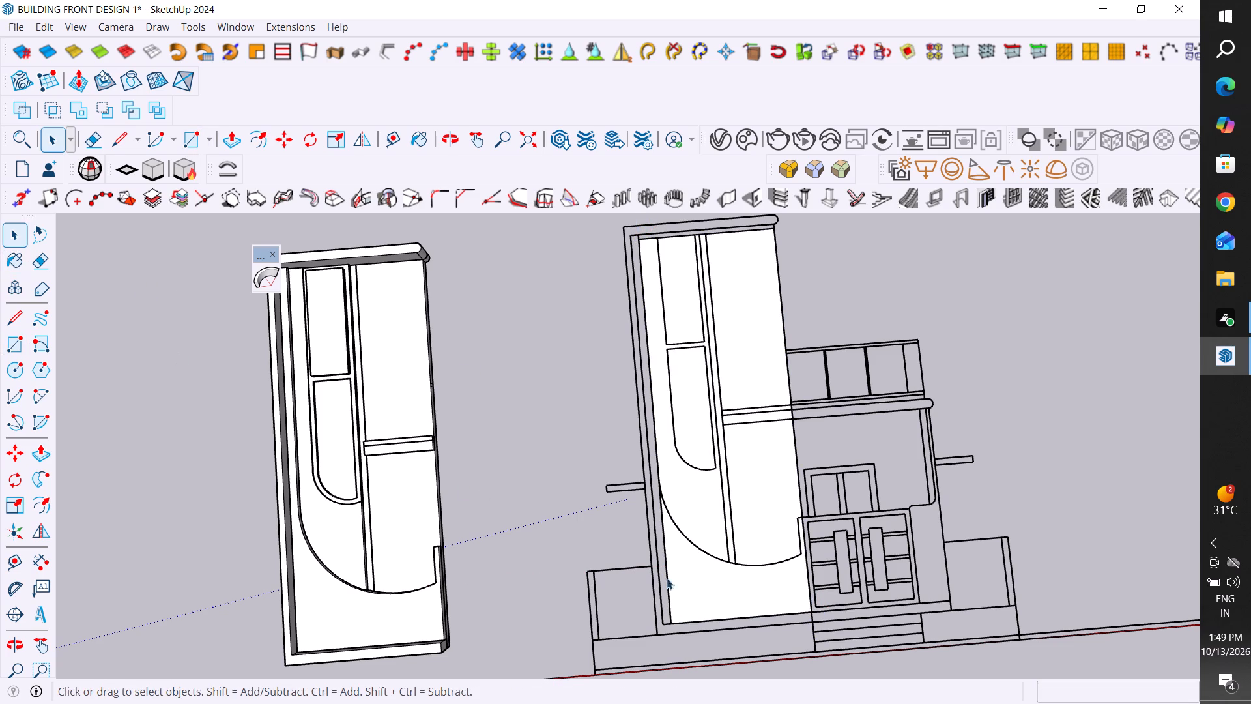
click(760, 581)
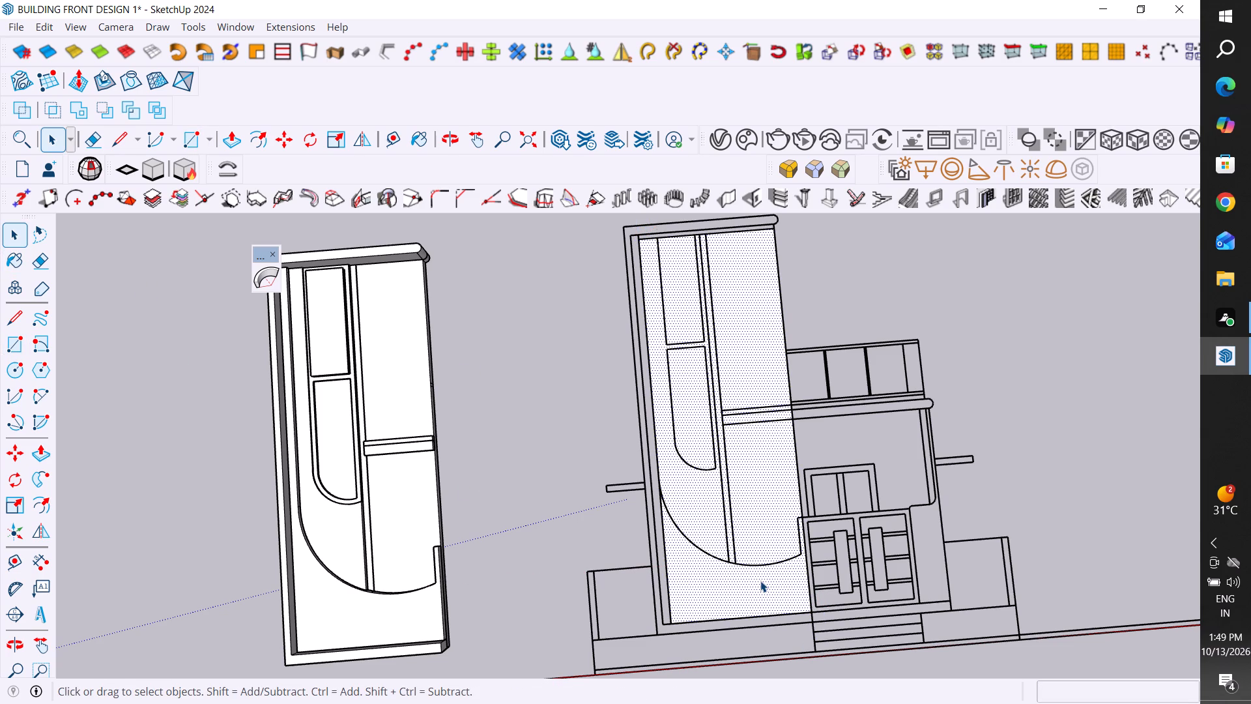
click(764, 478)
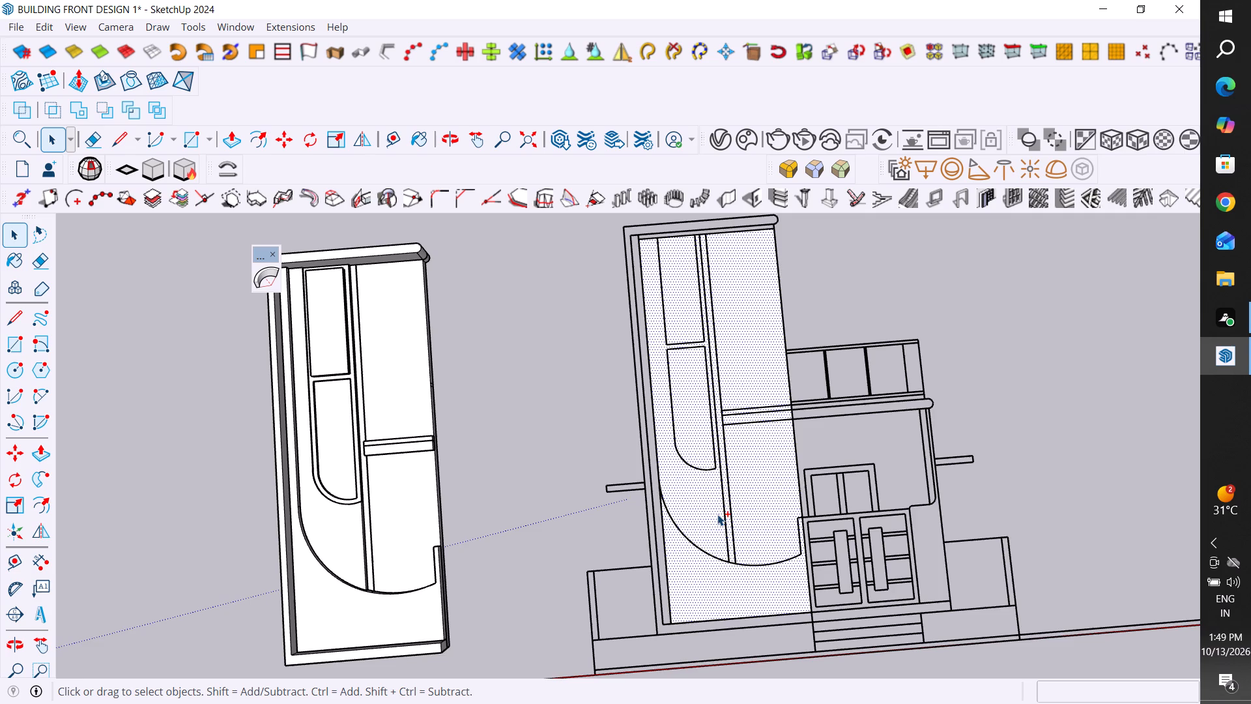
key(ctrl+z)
Explode the grouped front elevation drawing into loose linework, and clear the selection.
scroll(717, 514, down, 11)
middle_drag(808, 595, 786, 568)
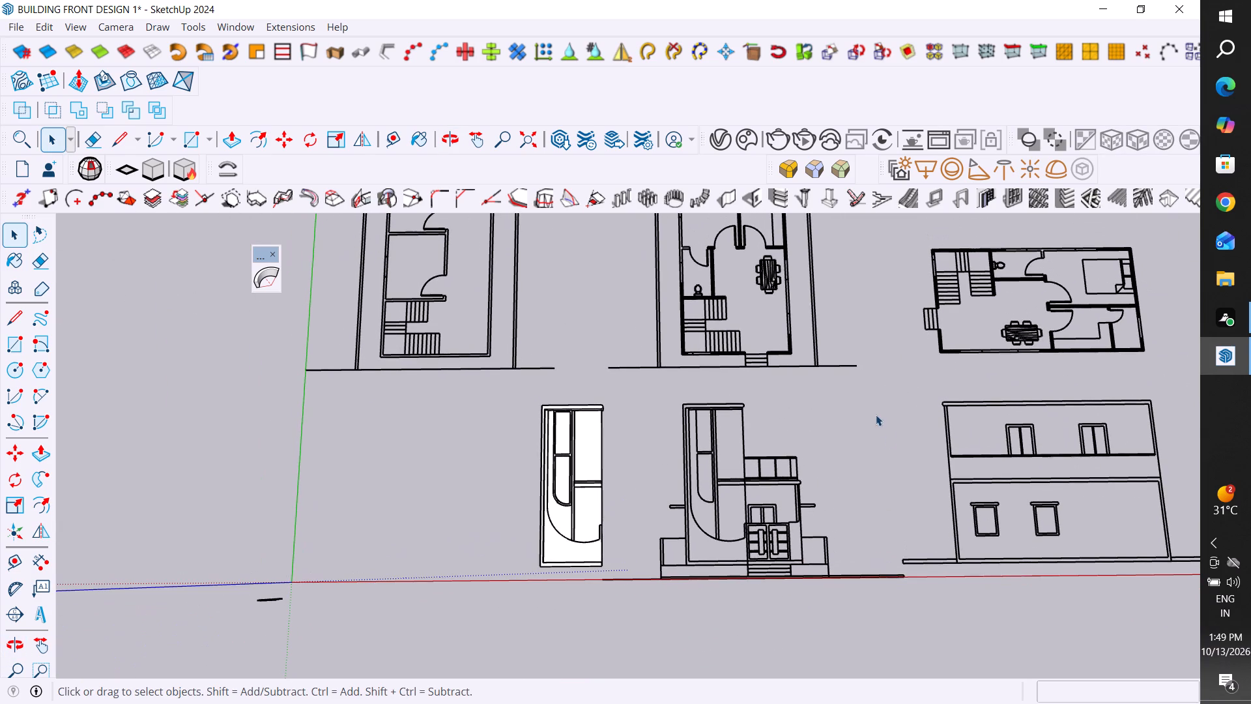
drag(859, 390, 652, 623)
right_click(692, 557)
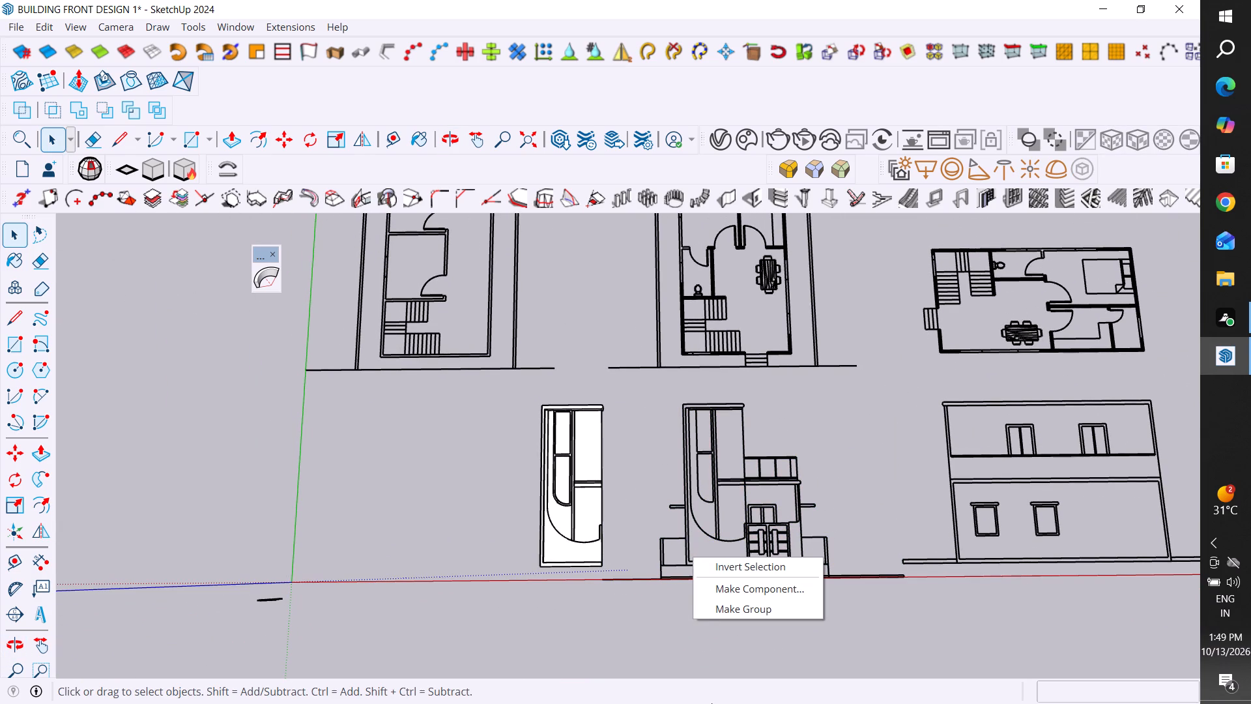
click(845, 483)
drag(857, 402, 672, 616)
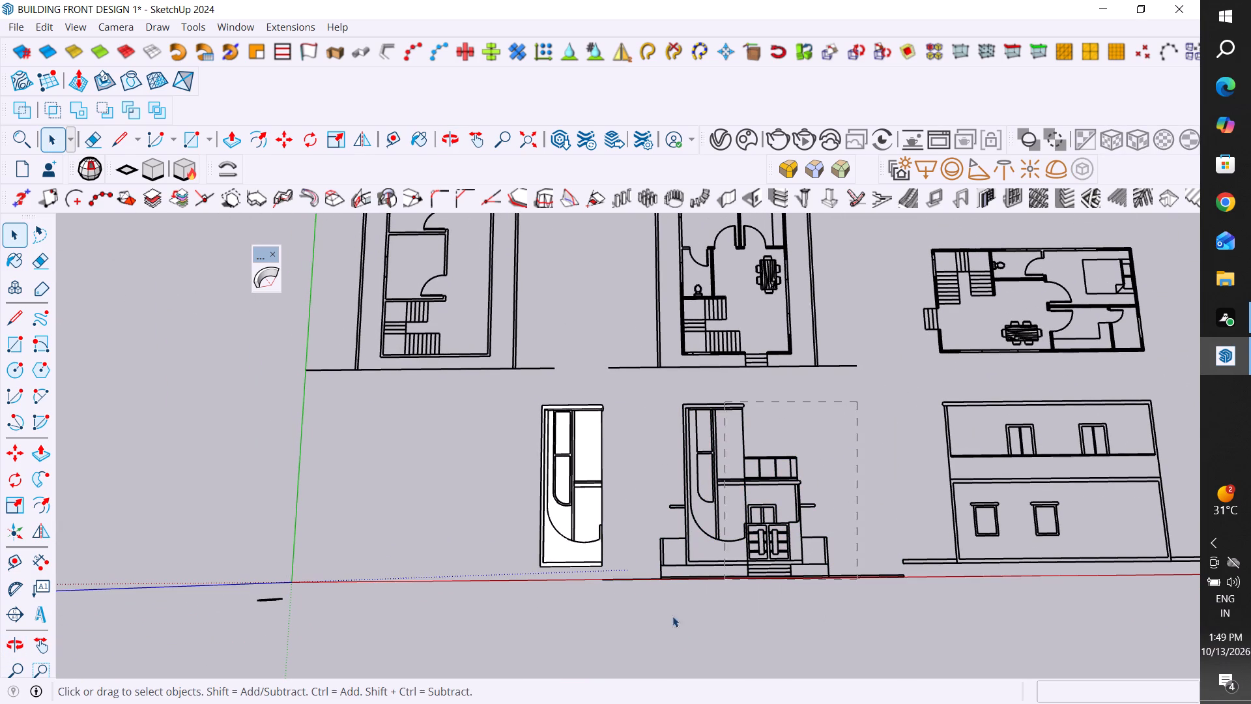
drag(672, 616, 625, 634)
right_click(747, 525)
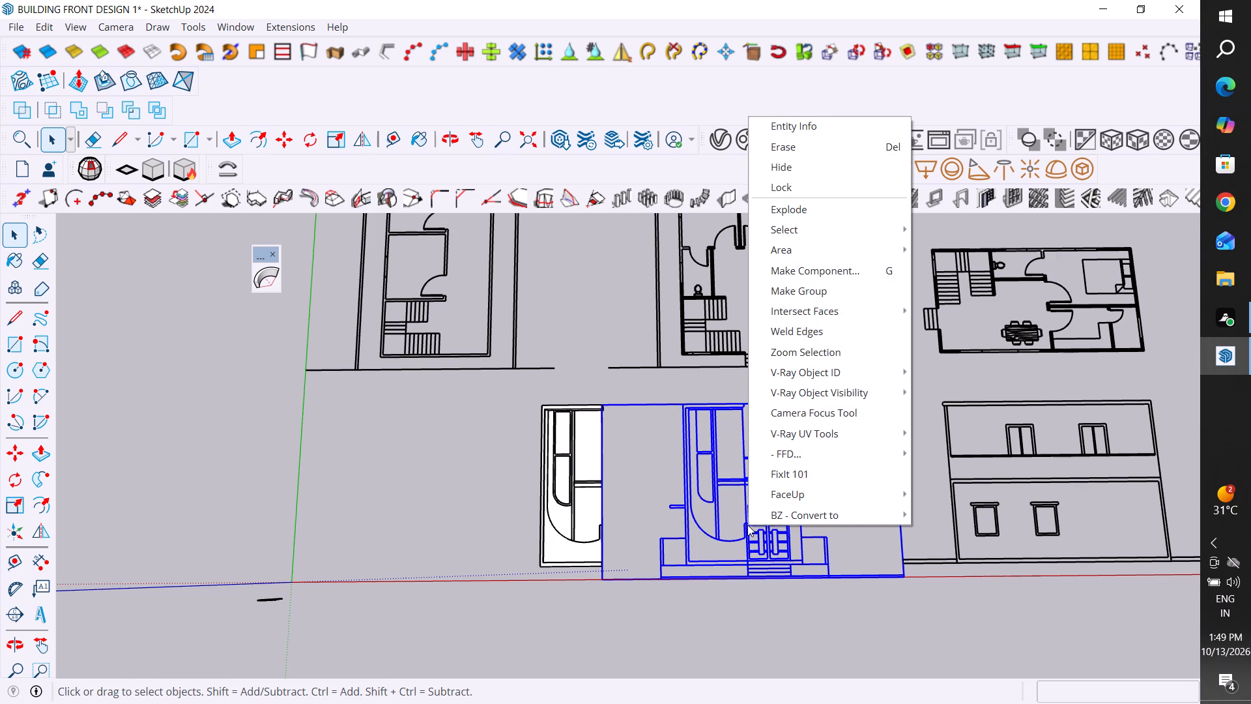
click(826, 212)
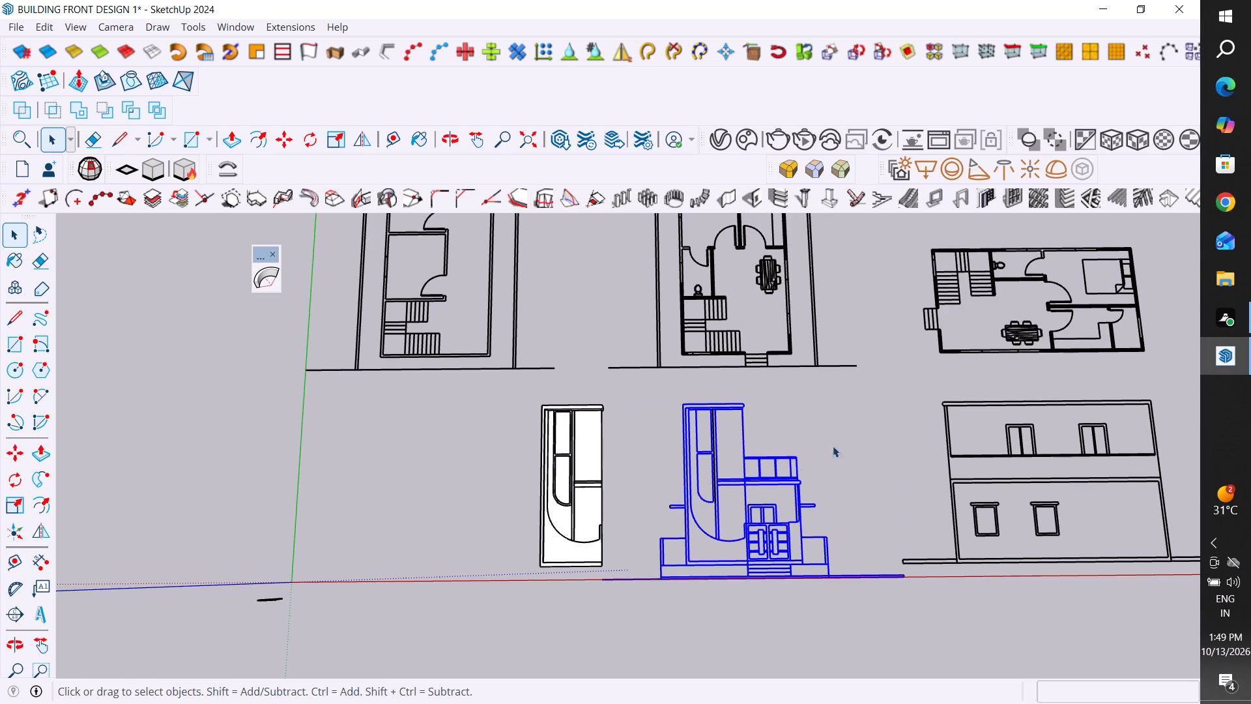
click(853, 428)
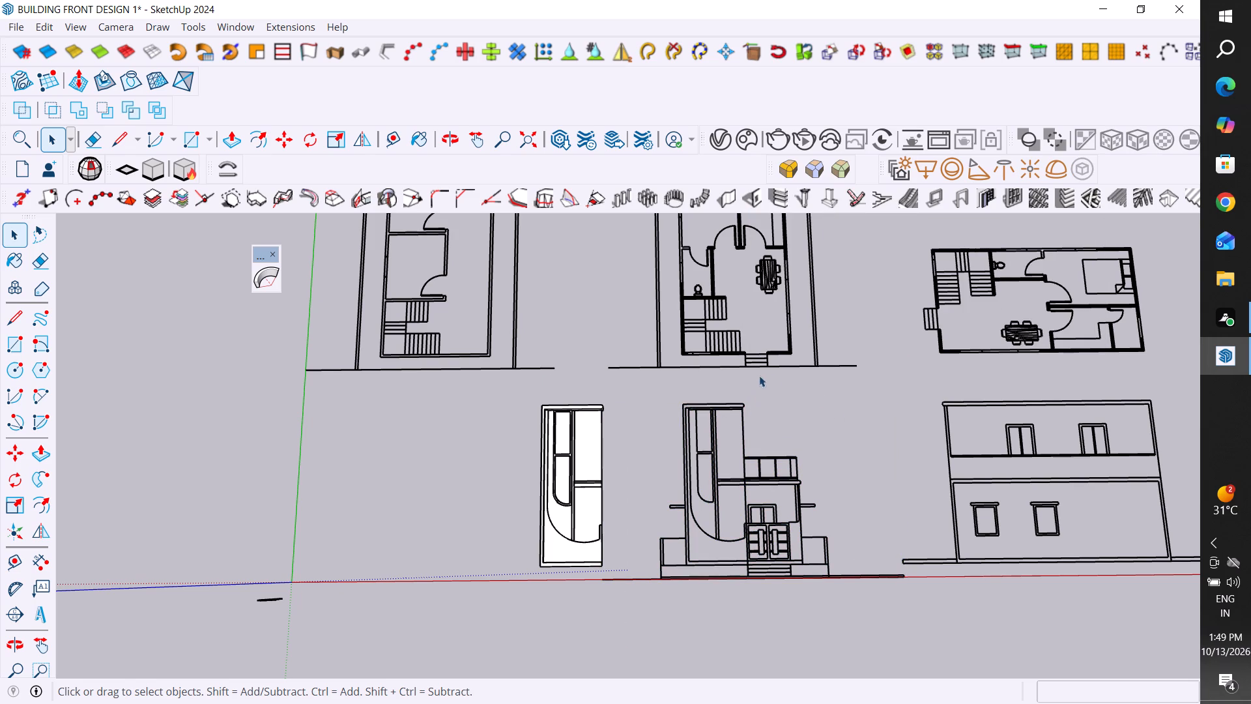
Select the whole exploded front elevation and generate faces from its closed outlines.
drag(875, 403, 665, 620)
drag(665, 620, 661, 618)
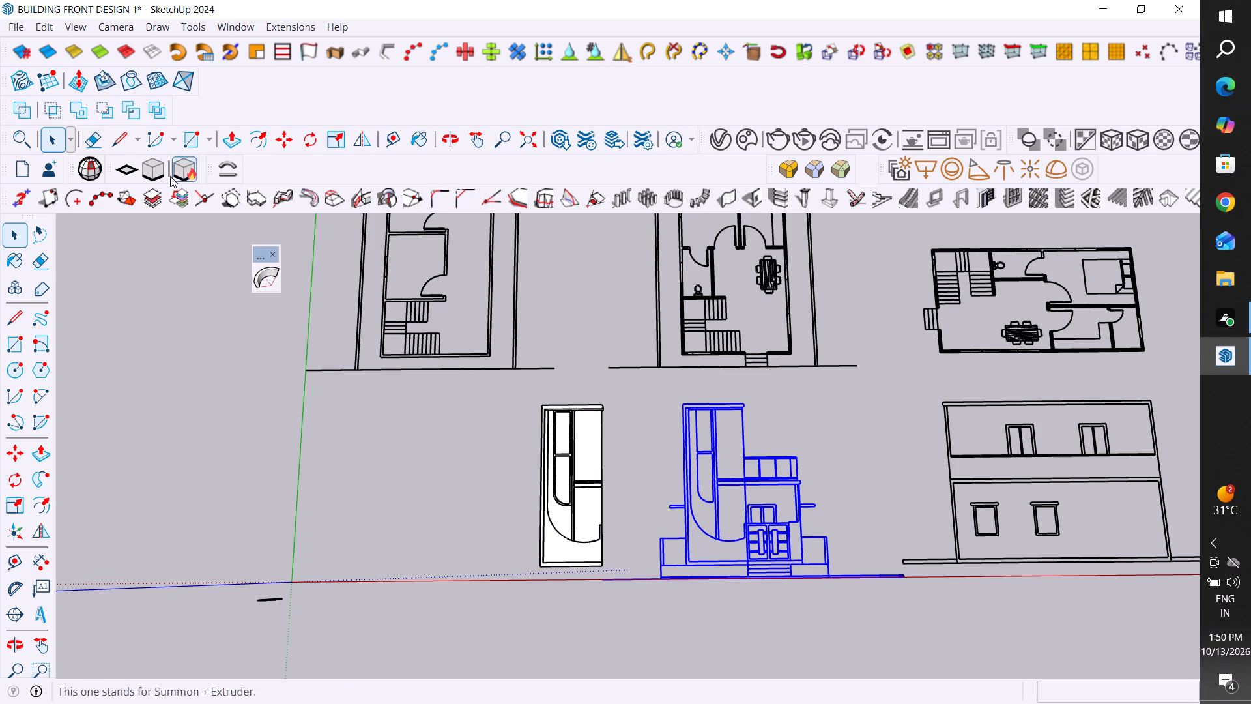
click(132, 171)
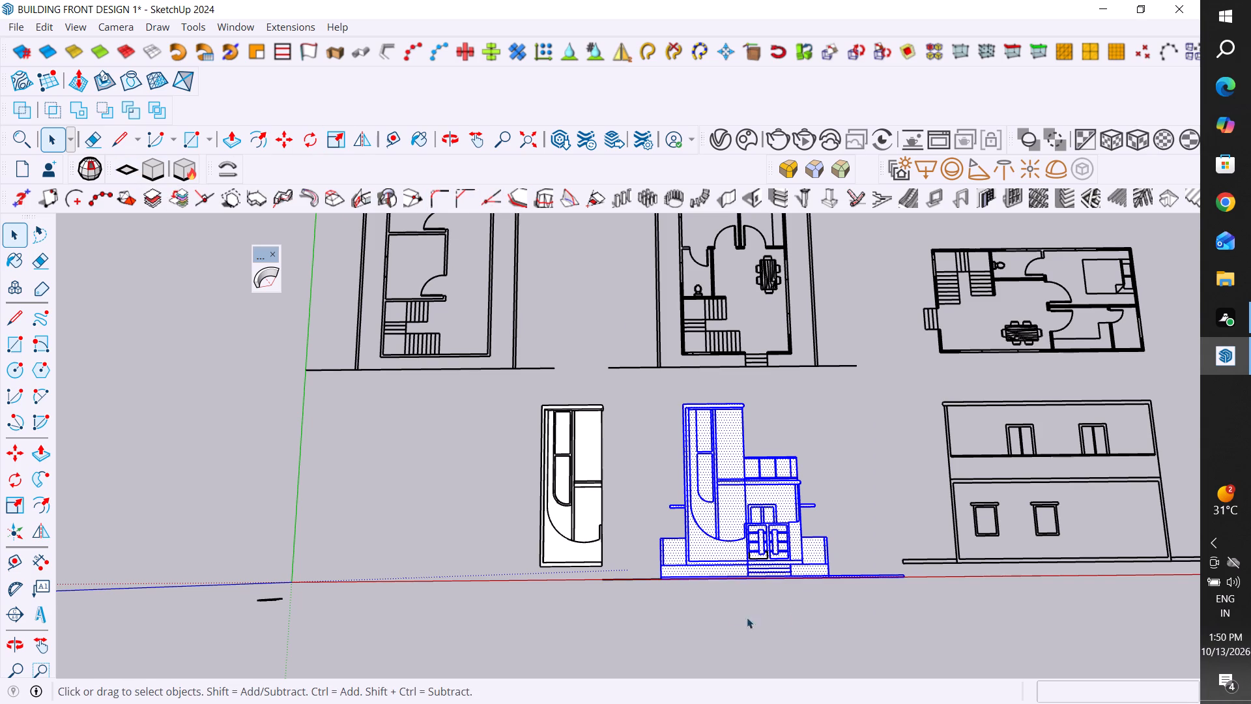
Select the narrow vertical strip's face beside the elevation's windows to check its extent, and clear the selection.
scroll(733, 600, up, 3)
scroll(720, 506, up, 3)
scroll(700, 447, up, 2)
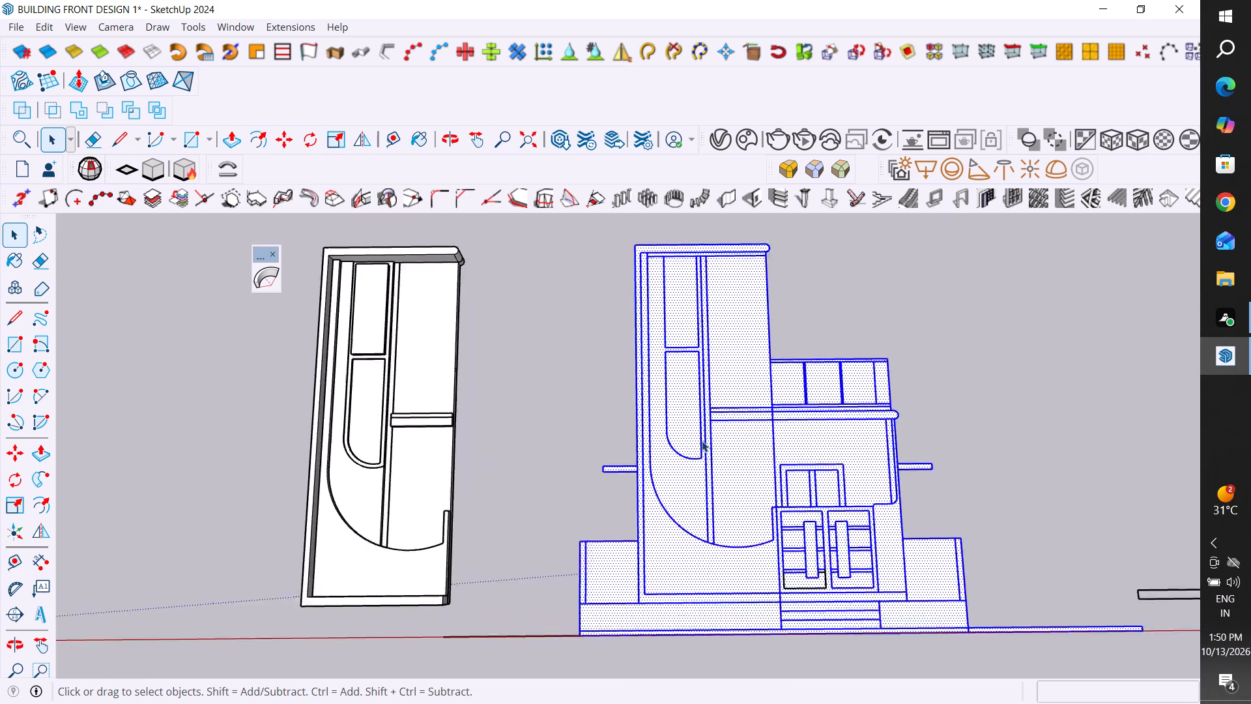
scroll(702, 441, up, 2)
click(710, 442)
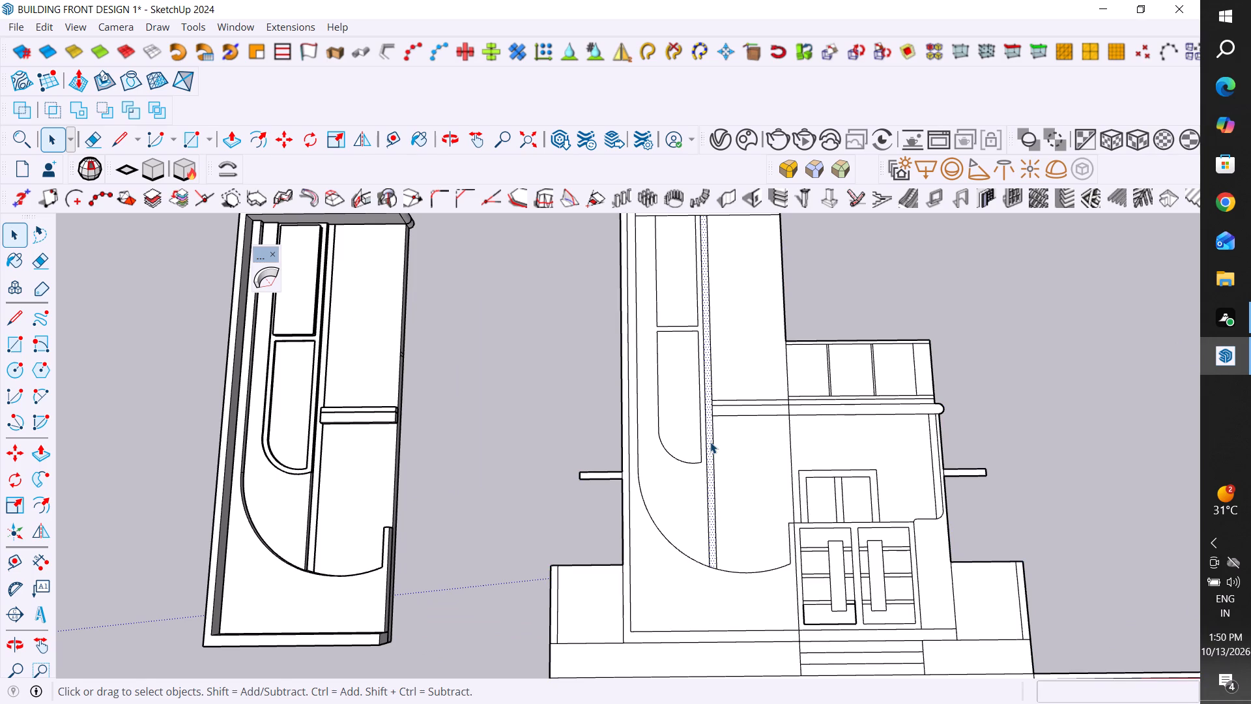
scroll(728, 529, down, 4)
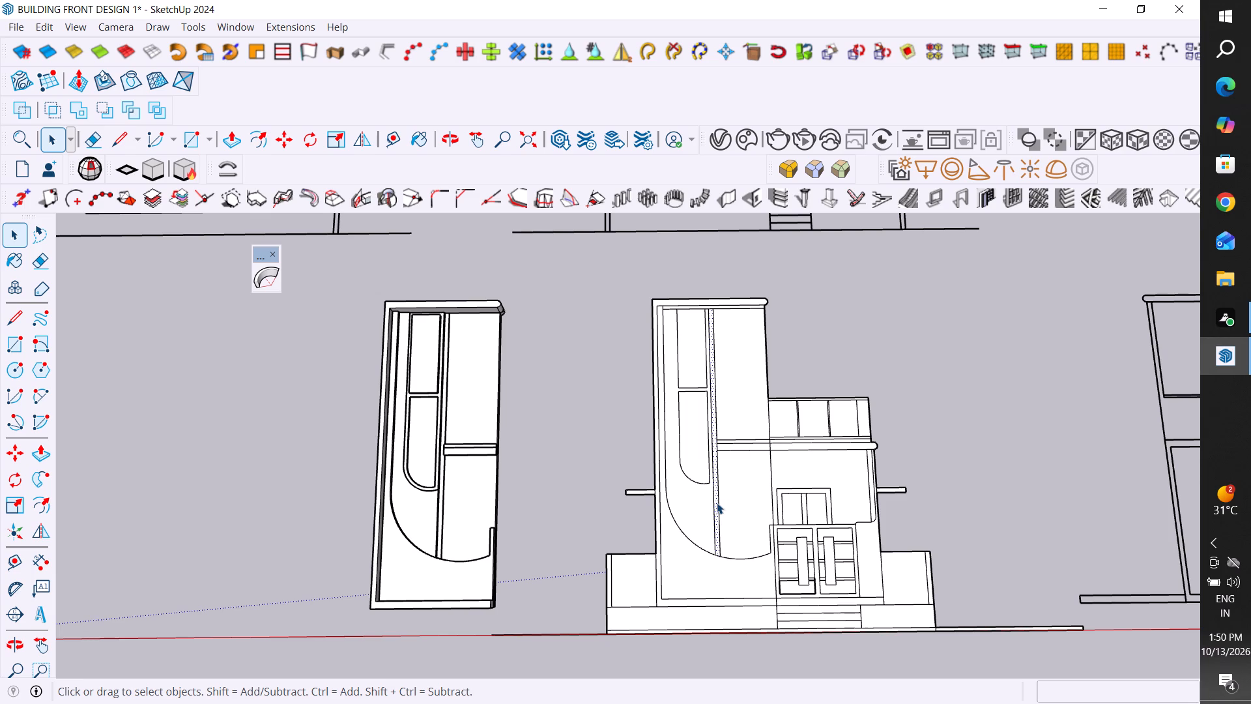
click(888, 304)
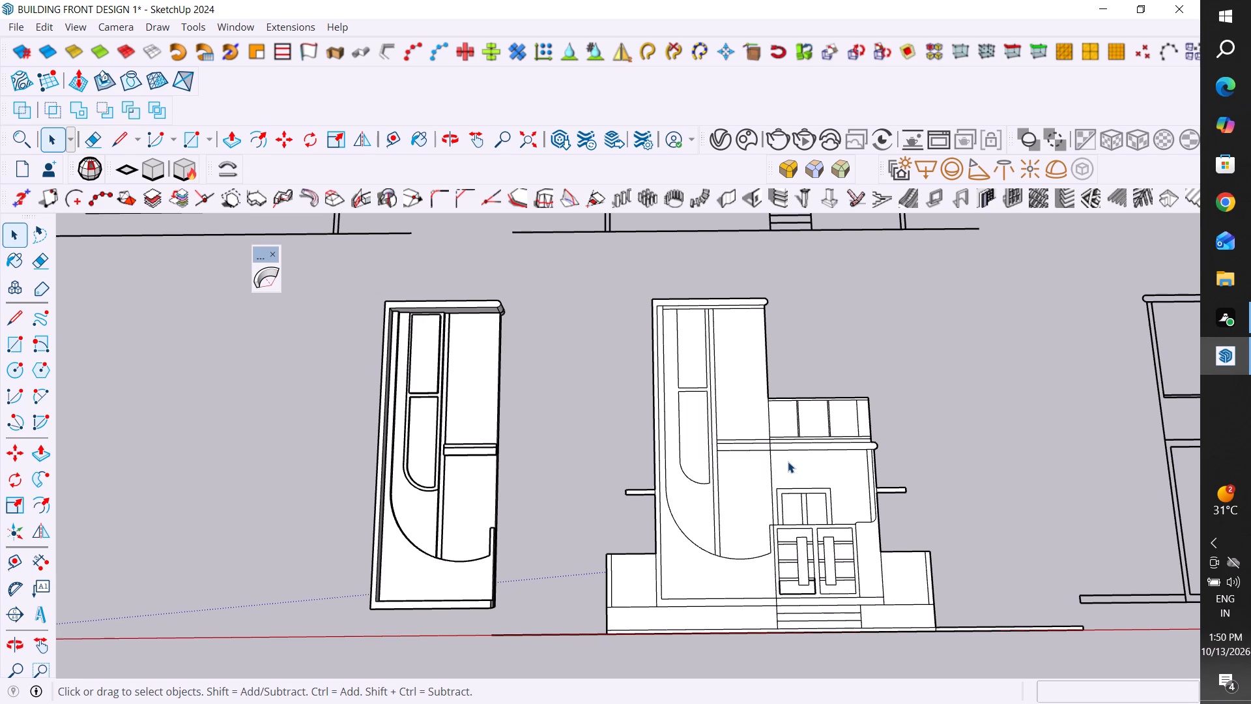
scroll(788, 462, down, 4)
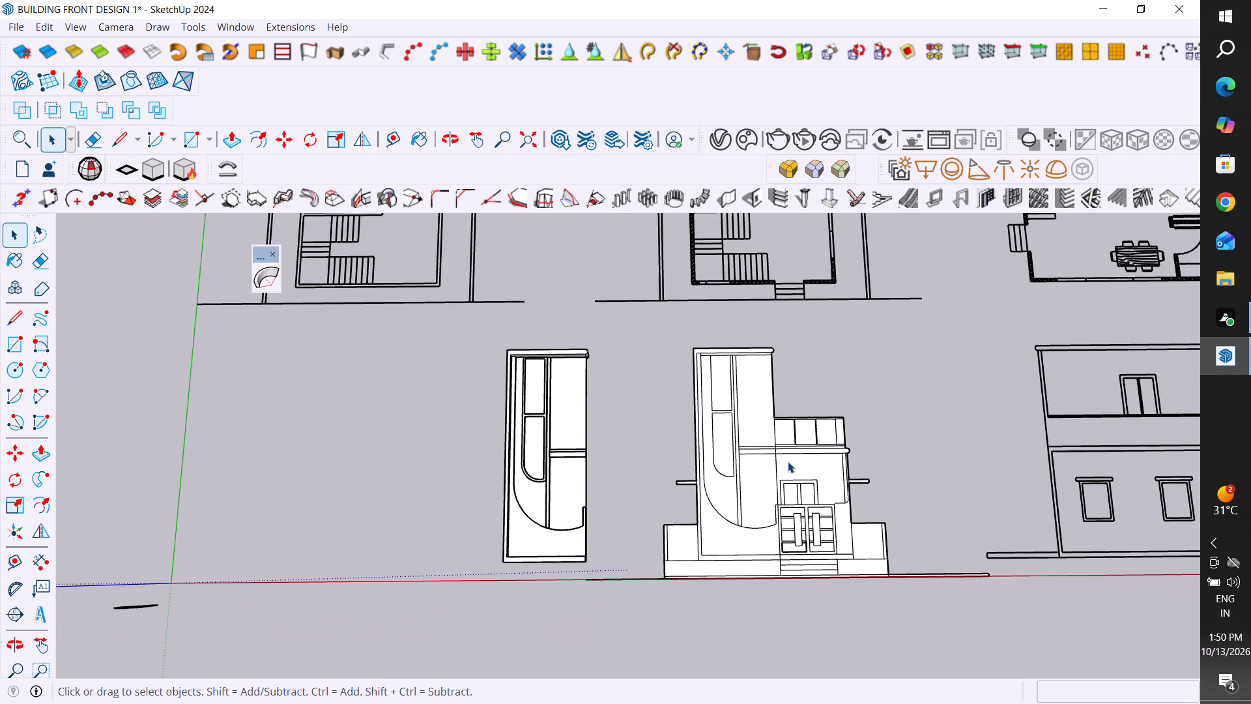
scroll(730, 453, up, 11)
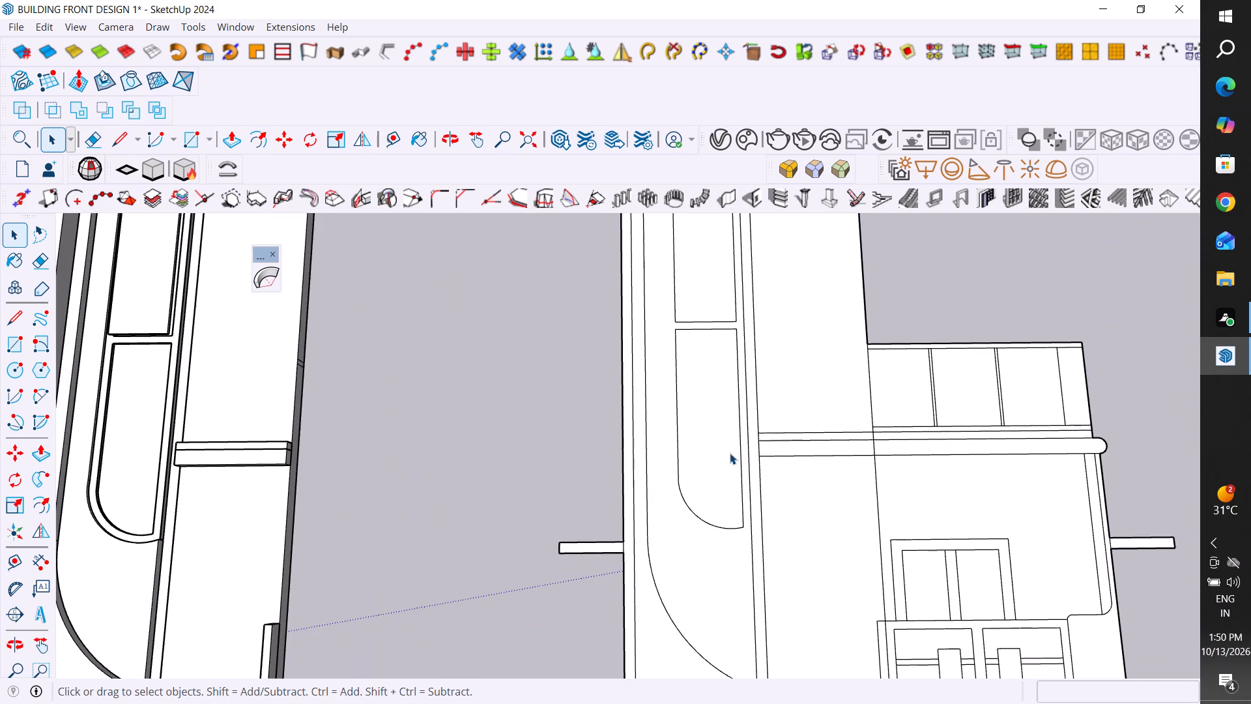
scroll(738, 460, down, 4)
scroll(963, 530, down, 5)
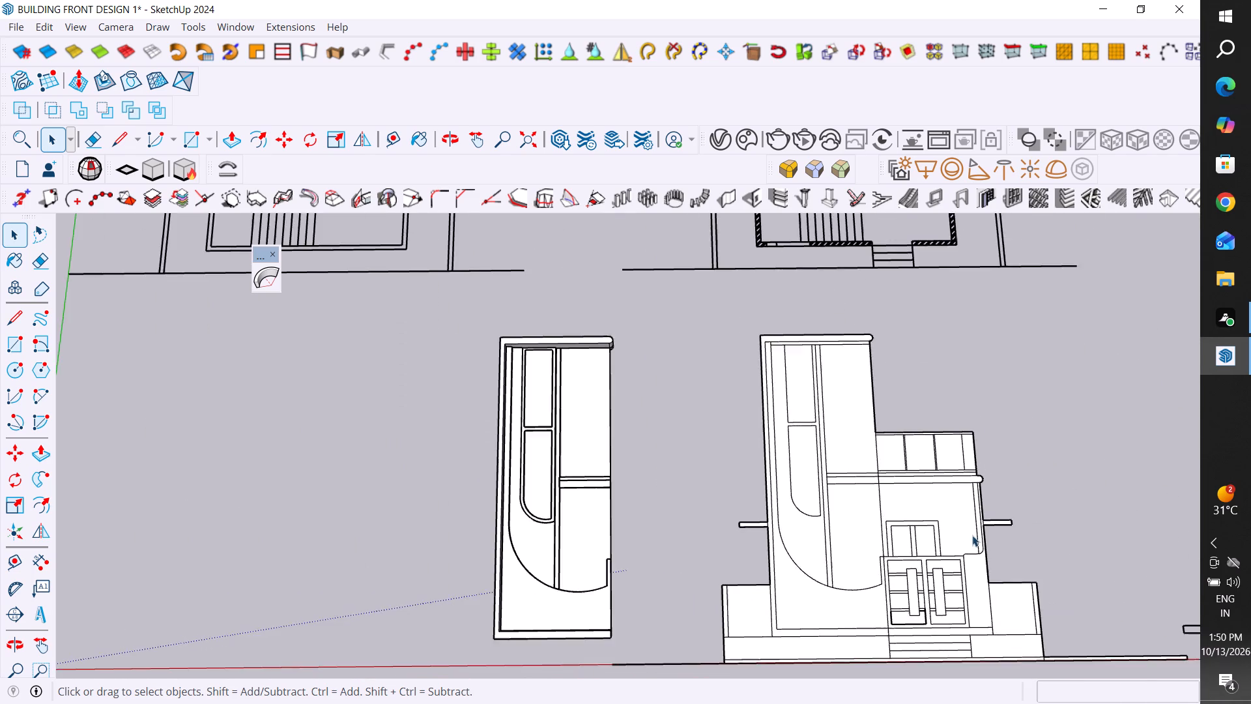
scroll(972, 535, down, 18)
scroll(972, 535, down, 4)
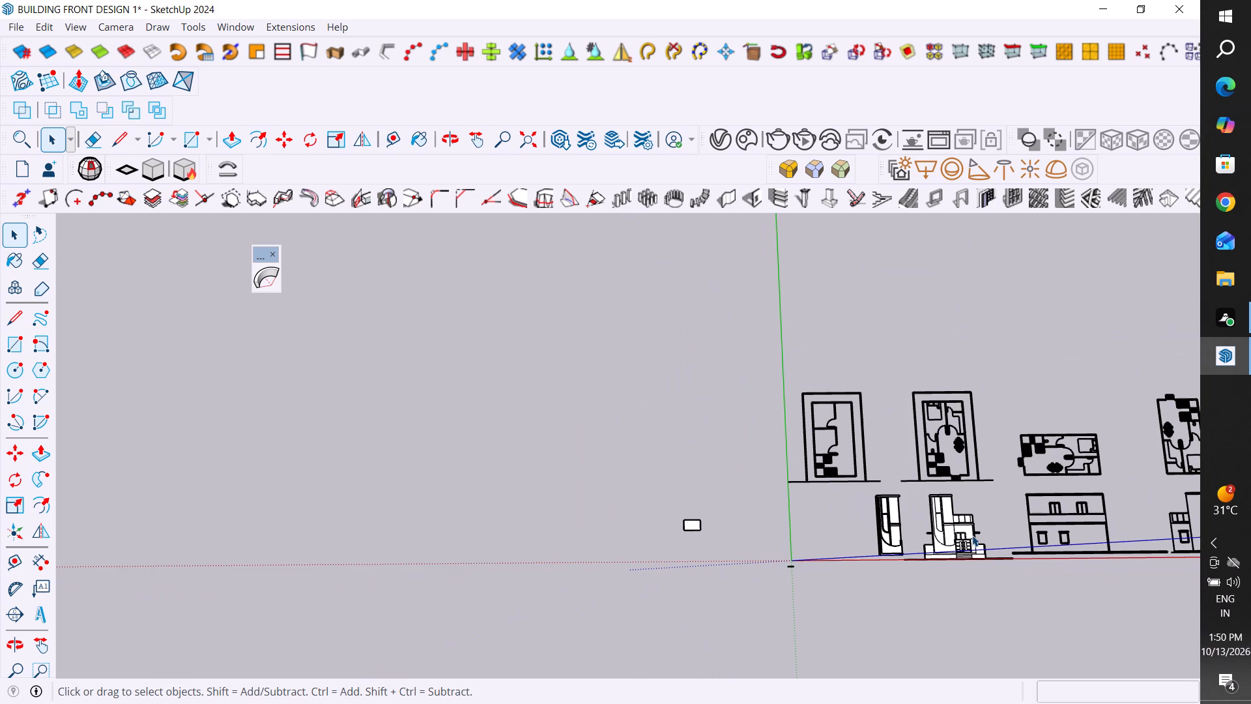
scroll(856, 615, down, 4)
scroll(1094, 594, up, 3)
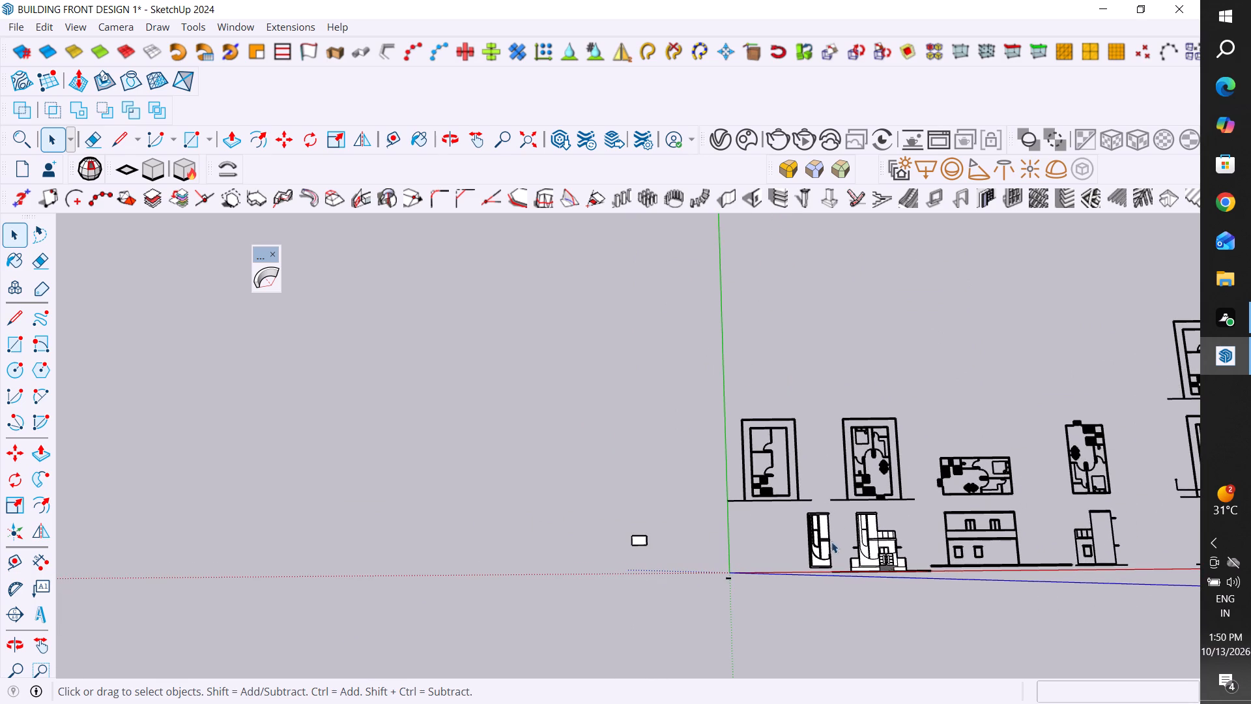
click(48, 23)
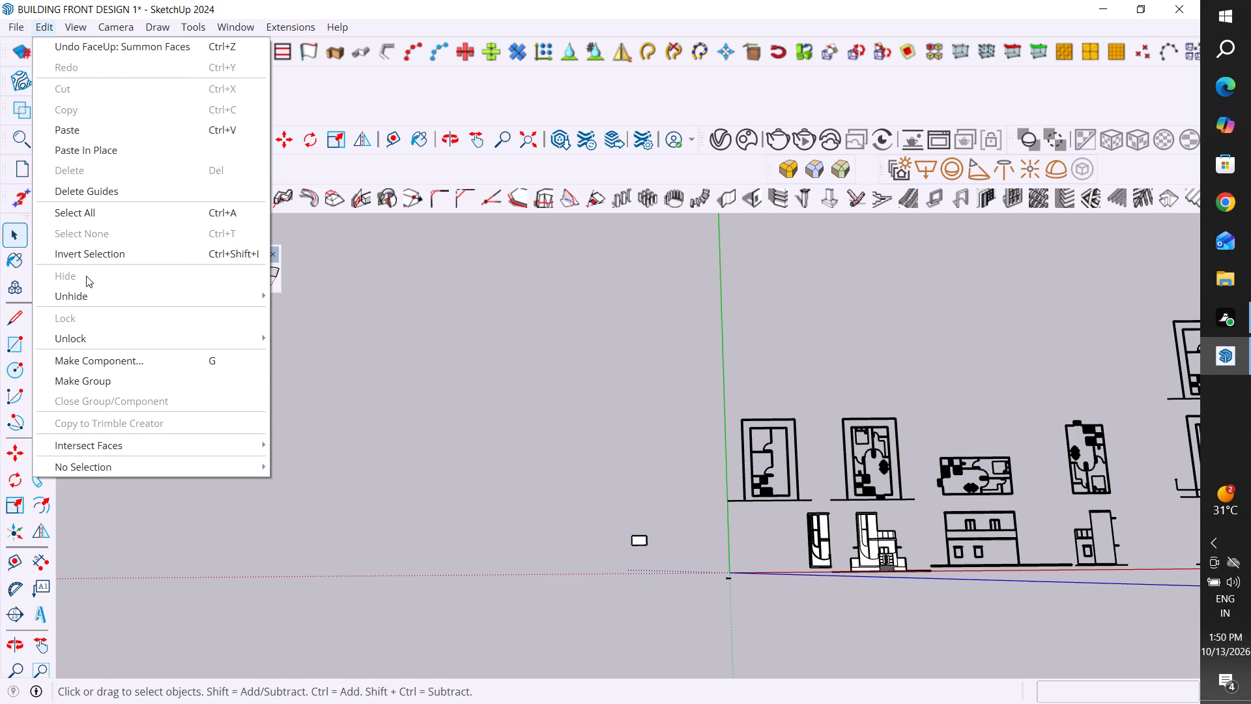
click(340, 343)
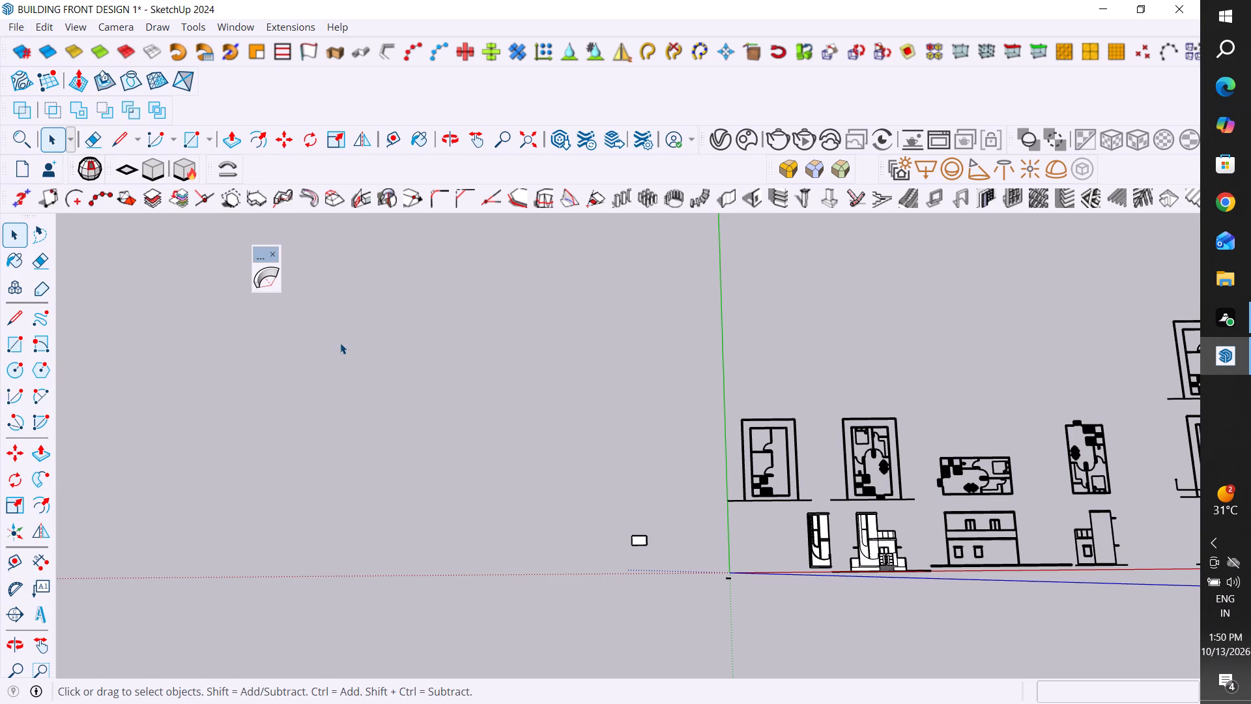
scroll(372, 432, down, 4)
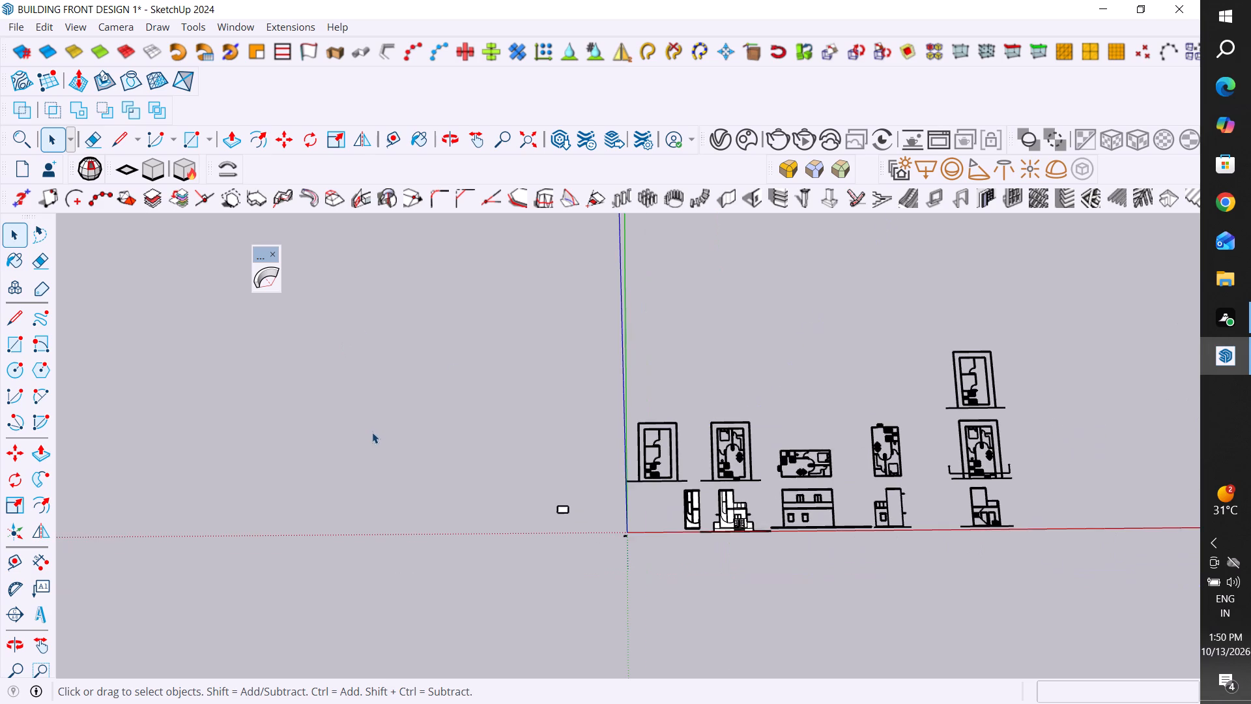
Select the elevation's wall face below the horizontal band to check how the generated faces are divided.
scroll(704, 505, up, 15)
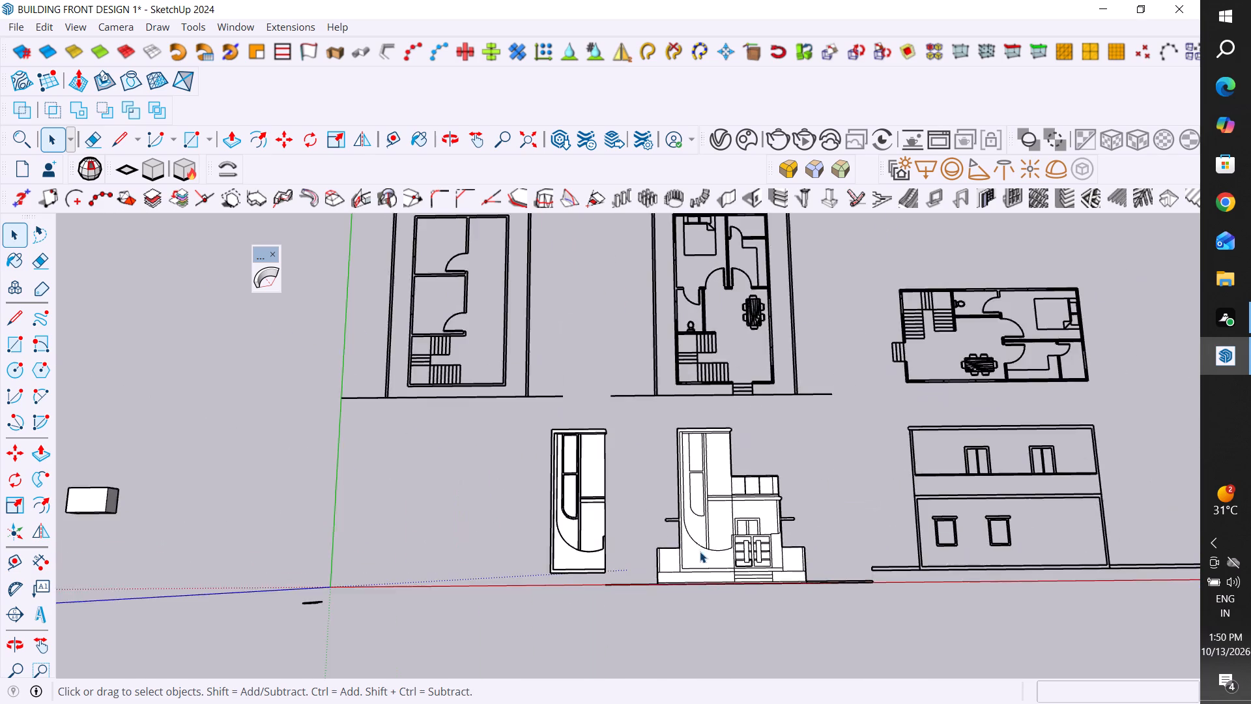
scroll(700, 551, up, 2)
click(700, 520)
click(734, 497)
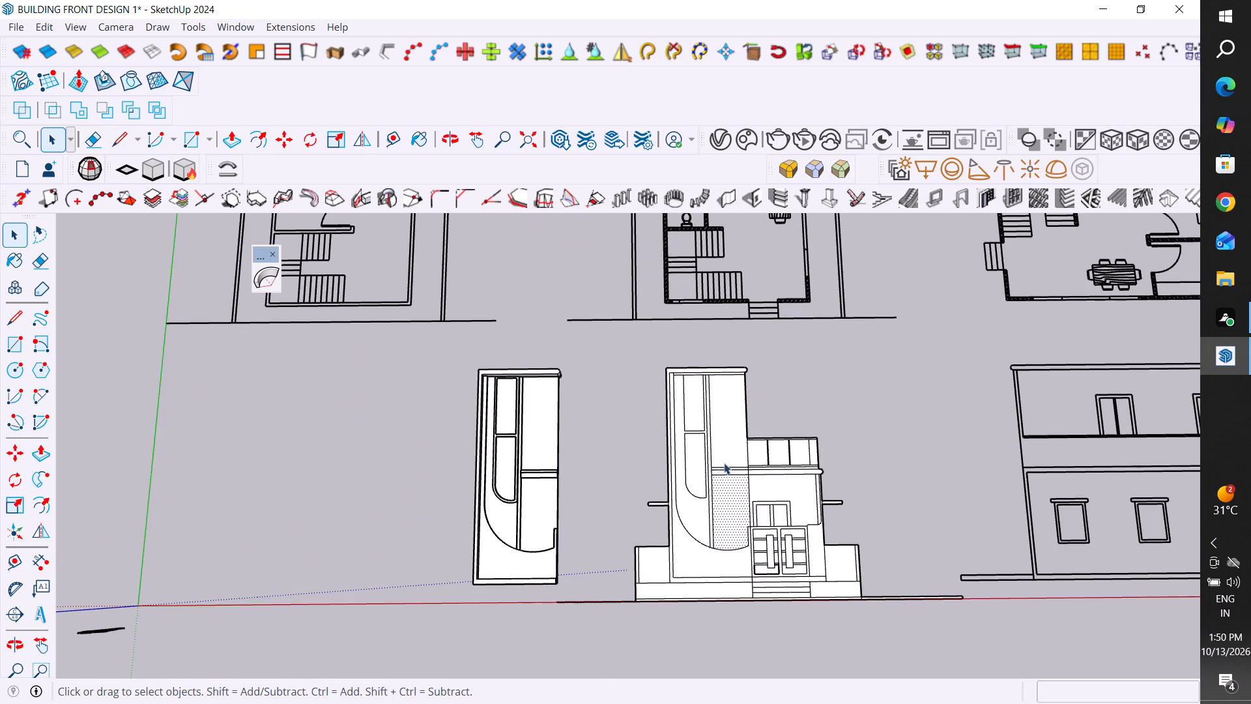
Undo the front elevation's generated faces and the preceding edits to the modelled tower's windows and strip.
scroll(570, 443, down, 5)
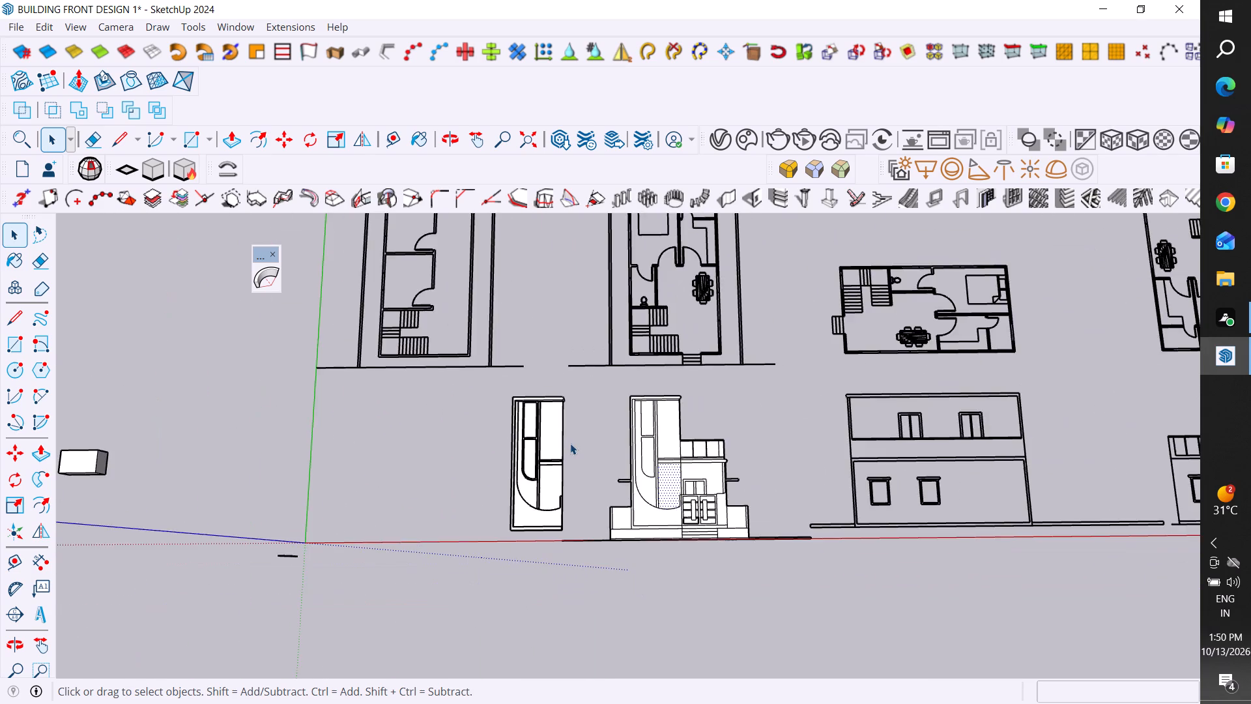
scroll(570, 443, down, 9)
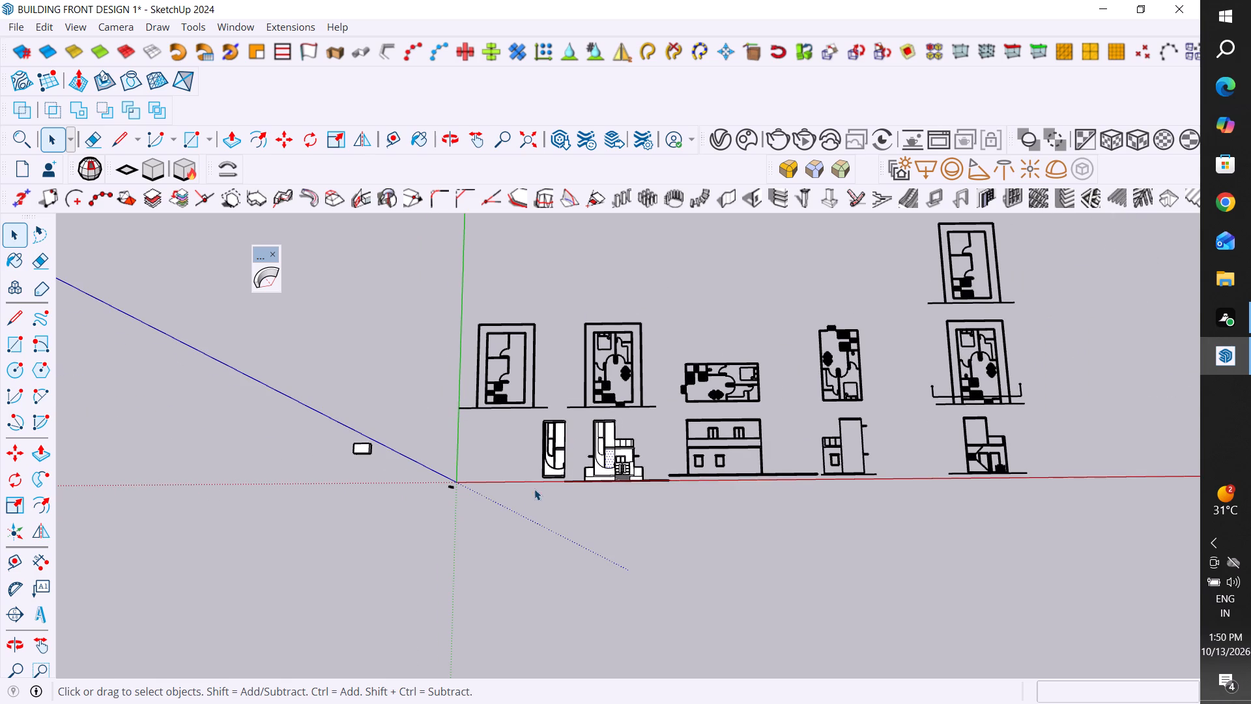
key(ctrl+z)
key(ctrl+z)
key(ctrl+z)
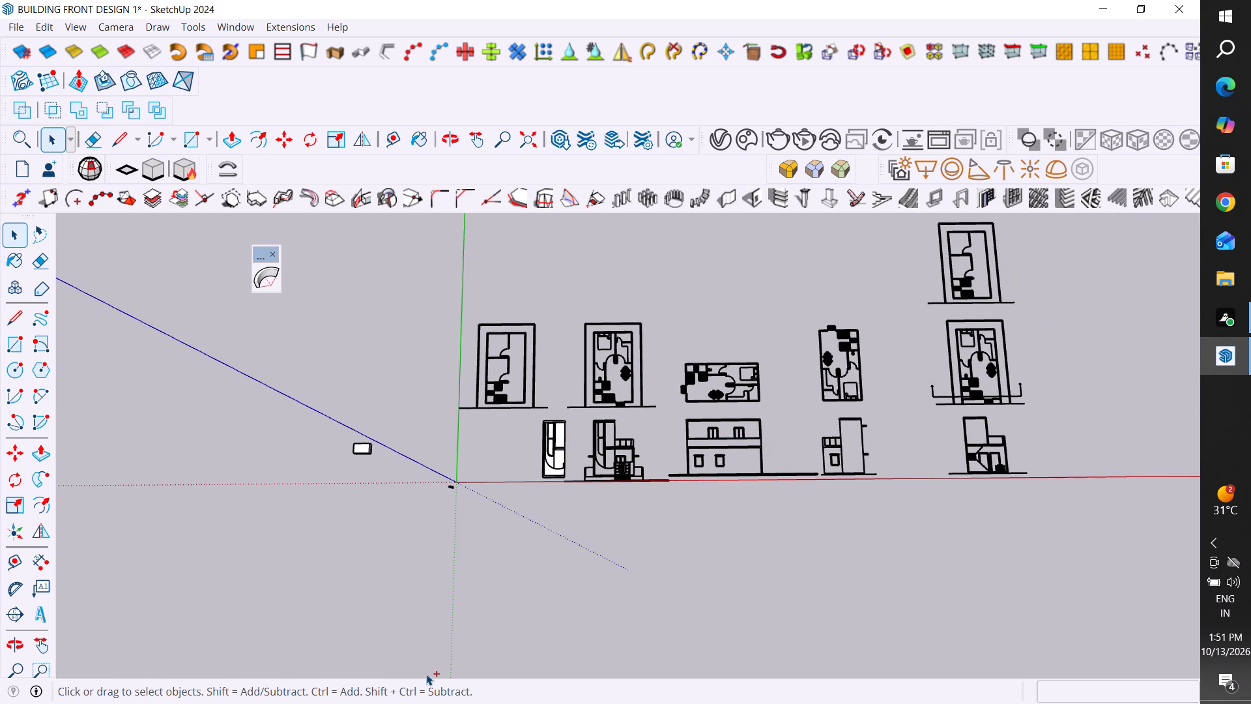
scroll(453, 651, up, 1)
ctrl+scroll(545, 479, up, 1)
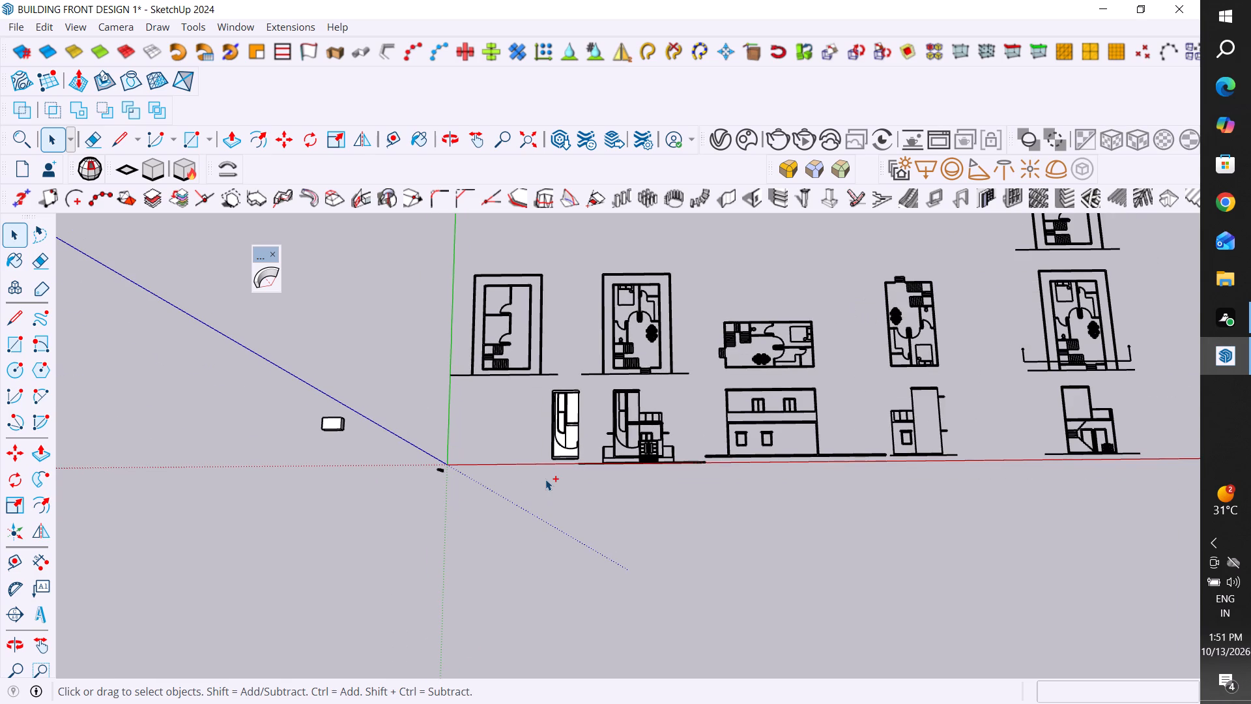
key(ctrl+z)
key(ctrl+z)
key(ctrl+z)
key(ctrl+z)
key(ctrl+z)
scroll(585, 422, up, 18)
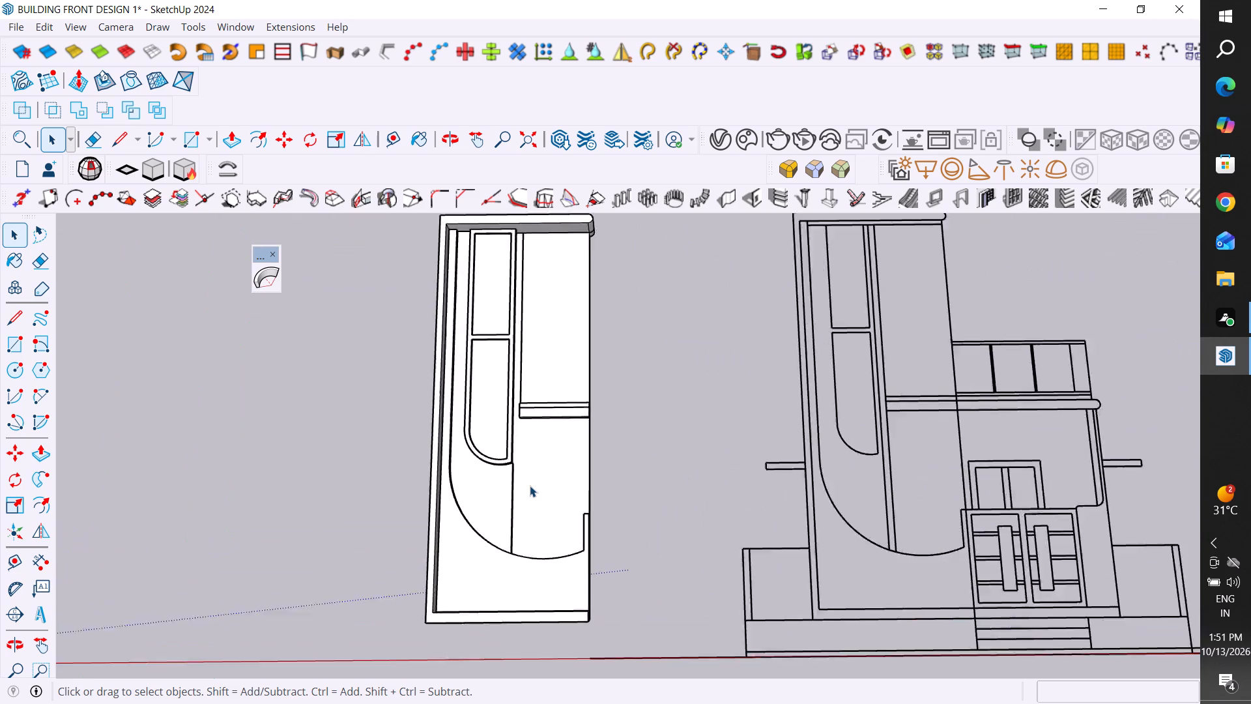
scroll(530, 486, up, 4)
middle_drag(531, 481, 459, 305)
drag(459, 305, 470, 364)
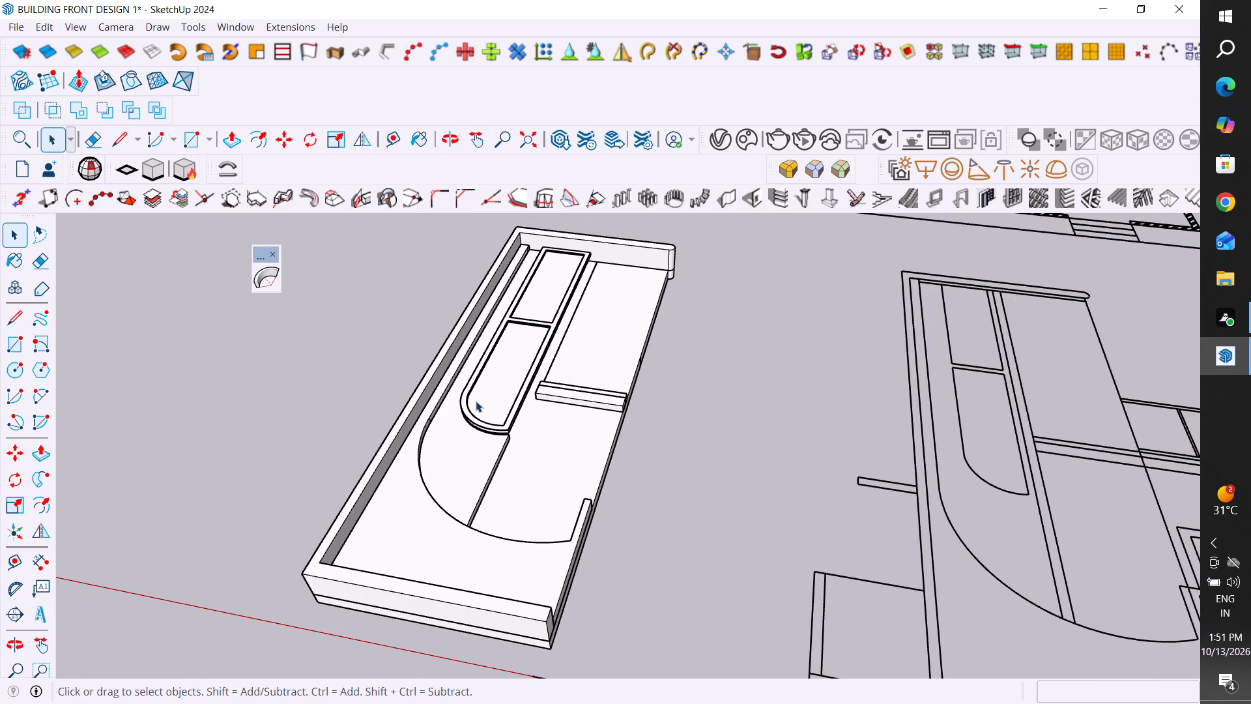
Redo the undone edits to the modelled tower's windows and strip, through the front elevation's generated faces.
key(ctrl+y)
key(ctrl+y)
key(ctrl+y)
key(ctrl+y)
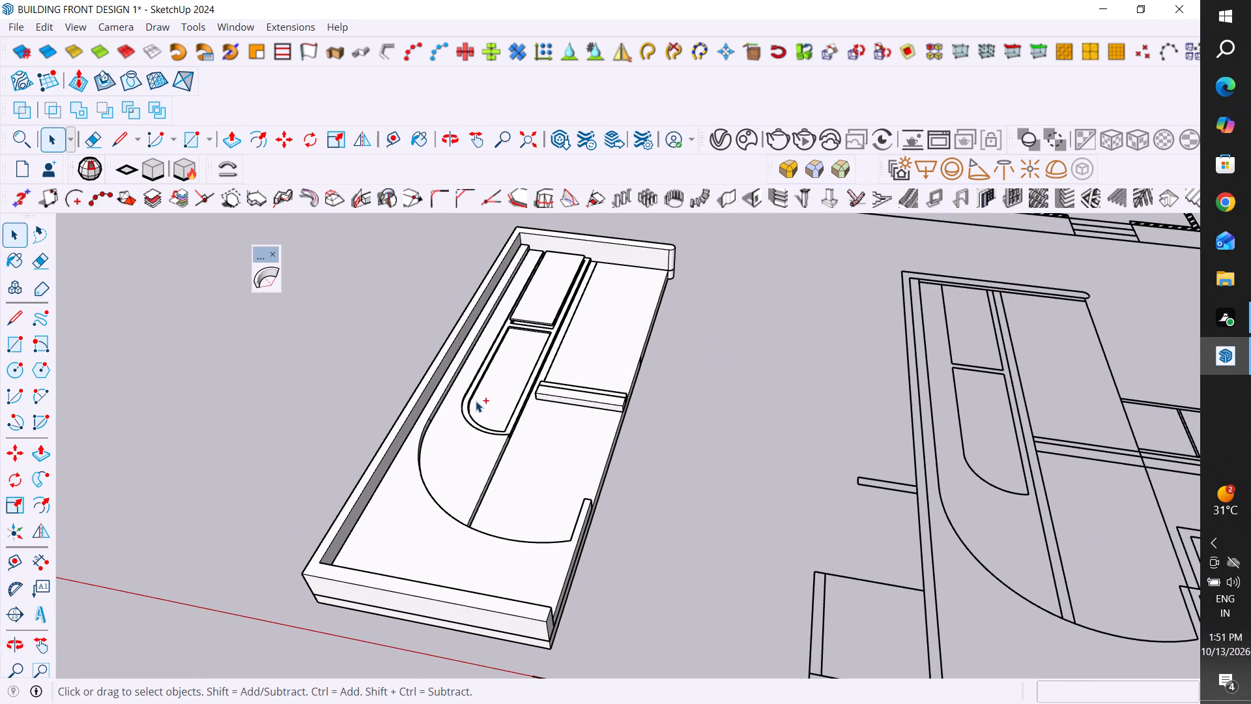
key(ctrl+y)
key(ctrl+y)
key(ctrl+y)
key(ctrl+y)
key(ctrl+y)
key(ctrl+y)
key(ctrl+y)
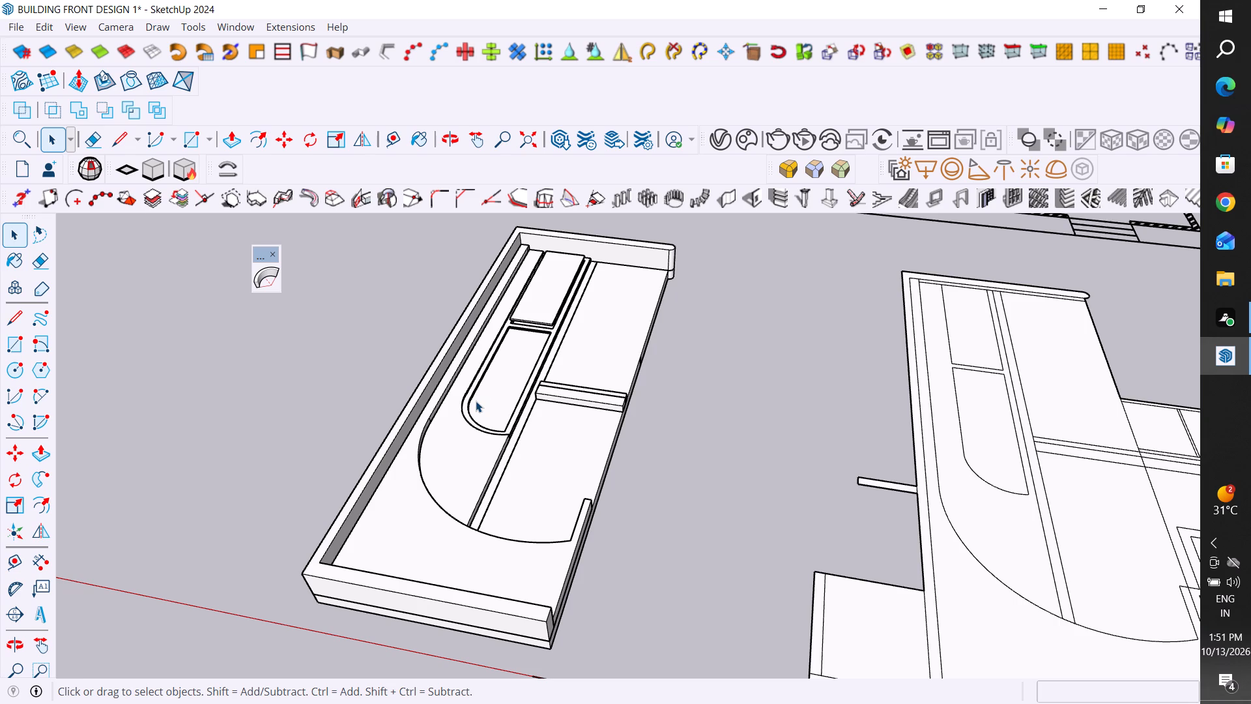
Move the raised upper window panel about 3" down the blue axis, placing its top corner on the window opening's corner.
scroll(746, 501, up, 3)
middle_drag(758, 484, 668, 515)
scroll(596, 563, down, 7)
scroll(561, 294, up, 17)
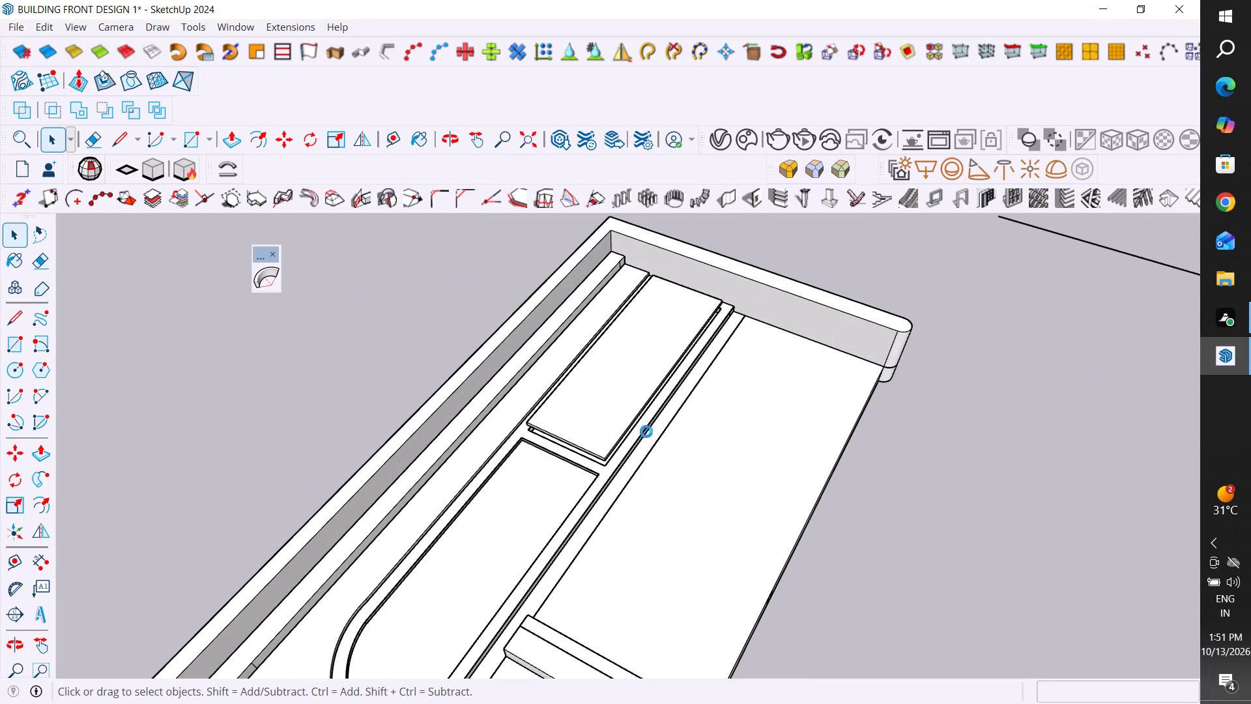
scroll(646, 432, up, 2)
scroll(689, 384, up, 4)
middle_drag(749, 364, 648, 312)
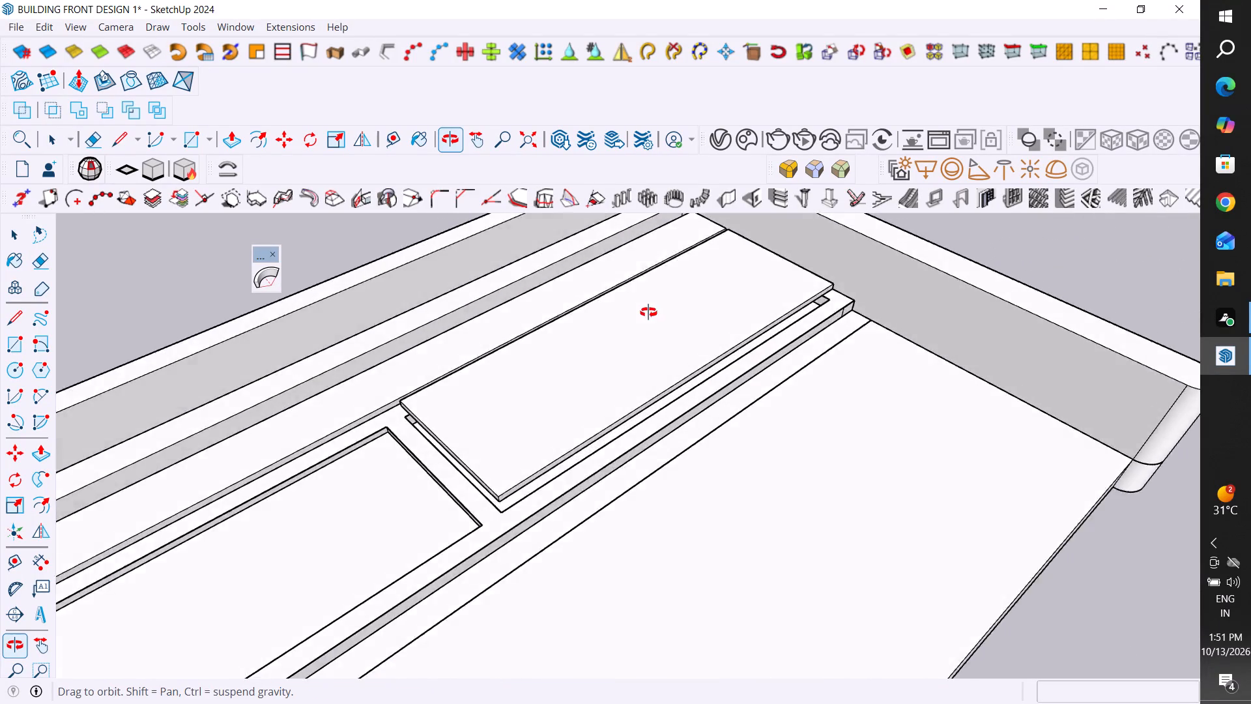
middle_drag(648, 312, 670, 265)
scroll(530, 435, up, 4)
click(498, 463)
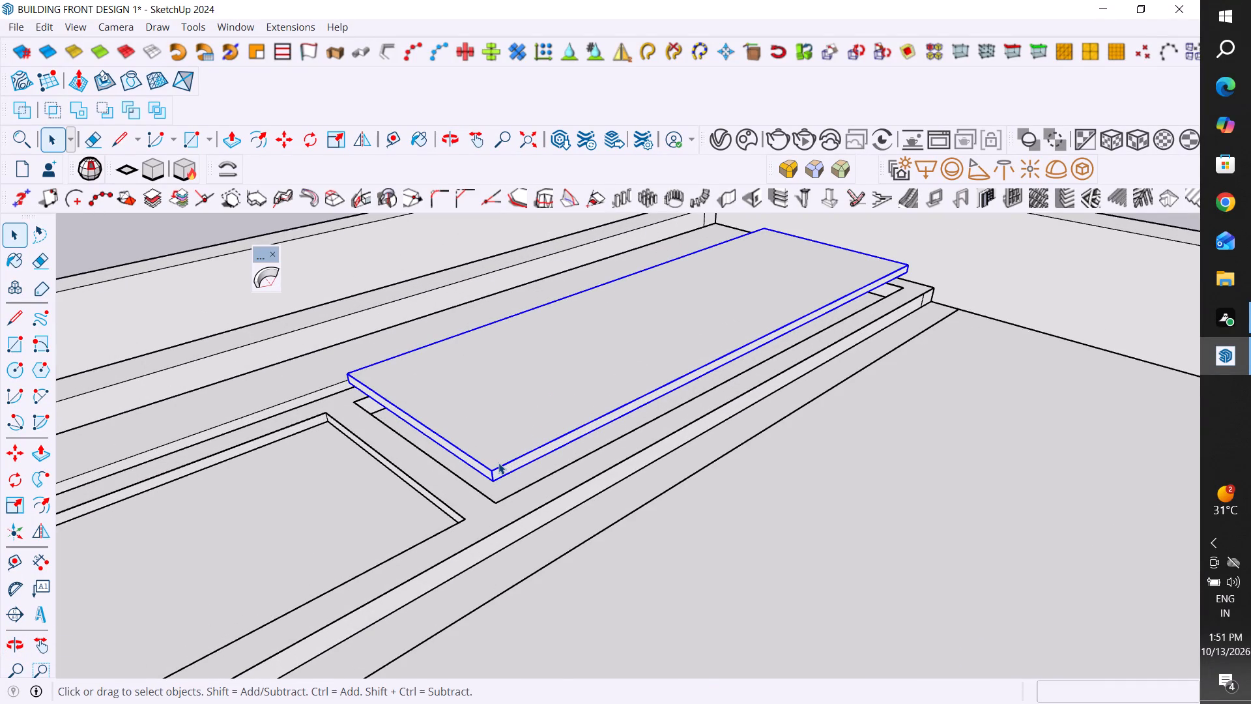
key(m)
scroll(487, 472, up, 8)
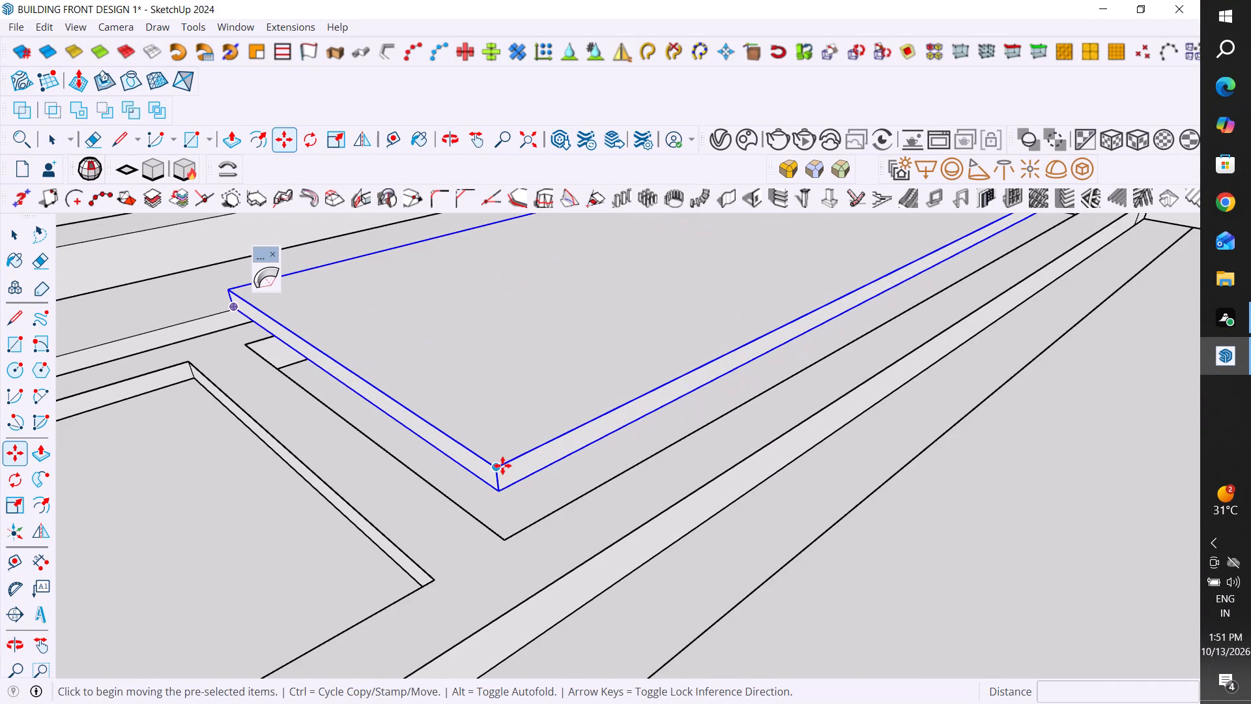
click(501, 463)
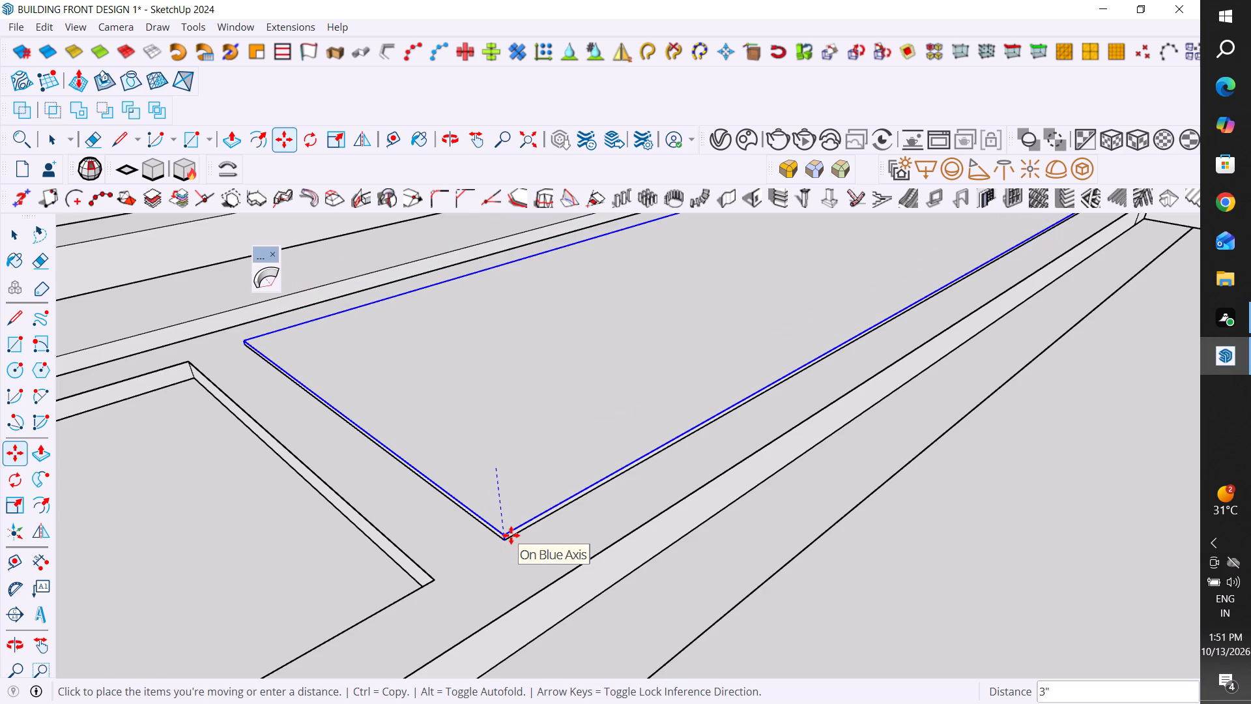
scroll(511, 535, up, 3)
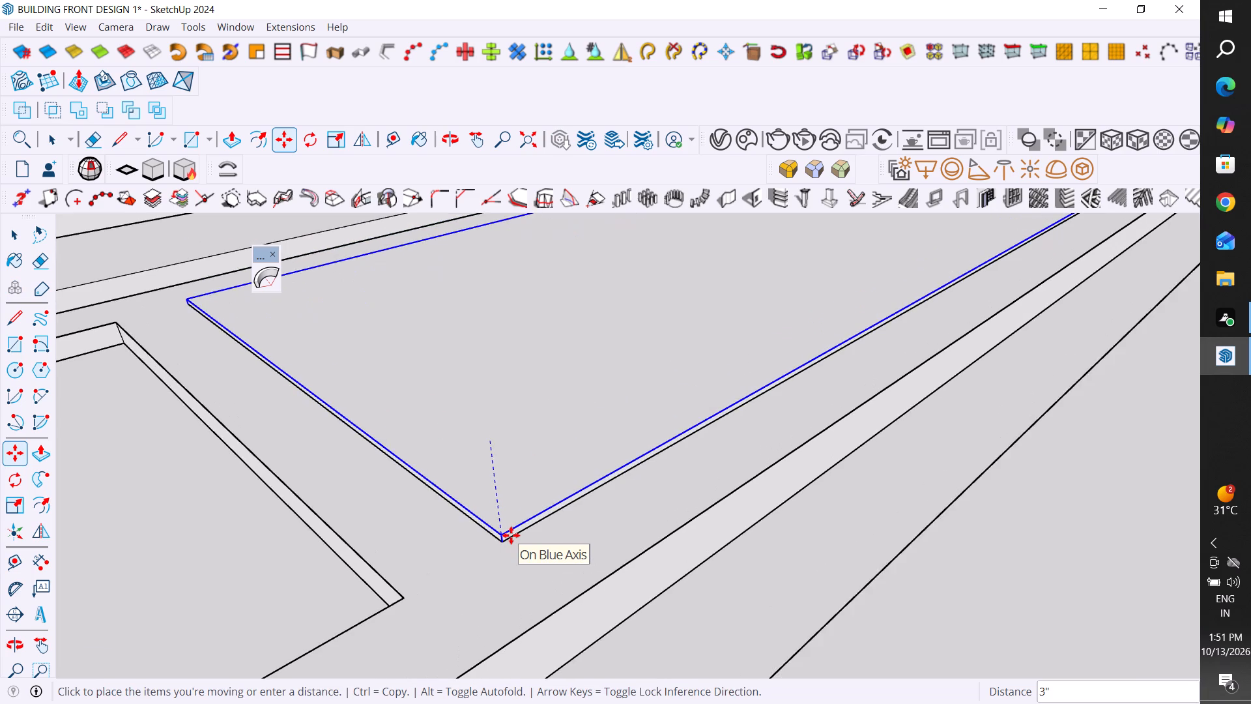
scroll(511, 535, up, 4)
click(500, 543)
Move the upper window panel a further 1" down, recessing it into its opening by its own thickness.
scroll(452, 585, down, 5)
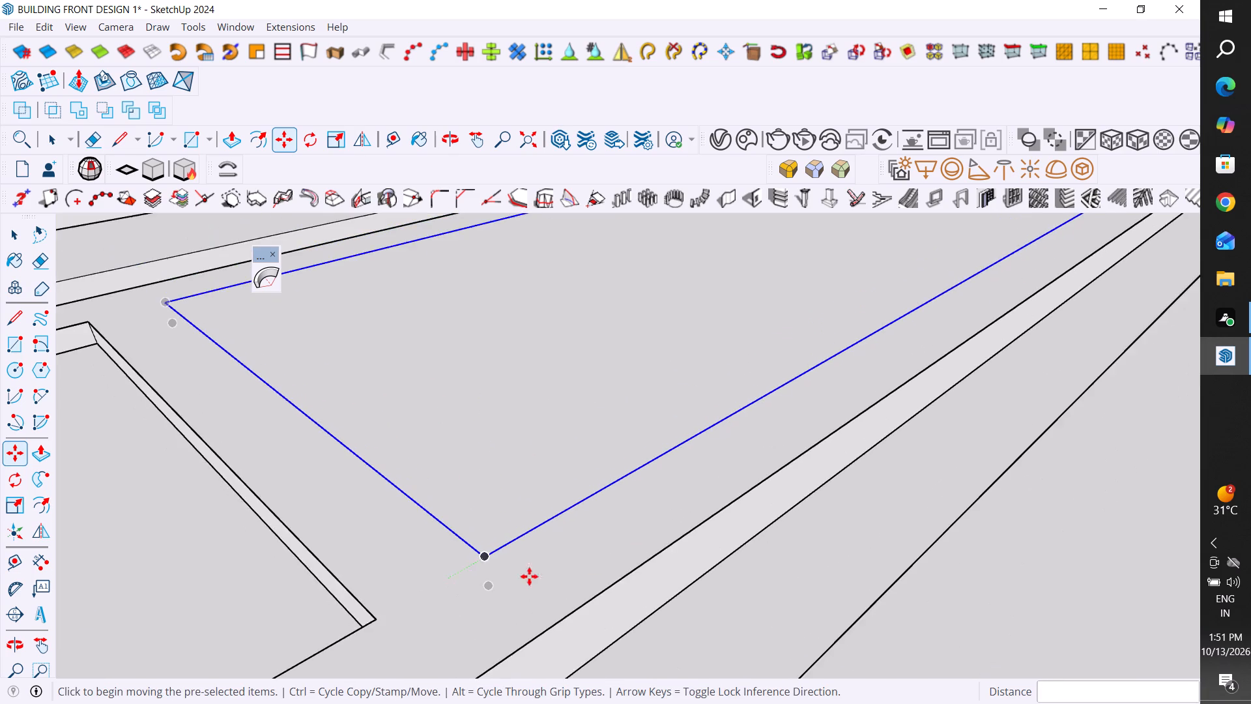
middle_drag(600, 561, 351, 679)
scroll(344, 692, down, 6)
scroll(562, 415, down, 10)
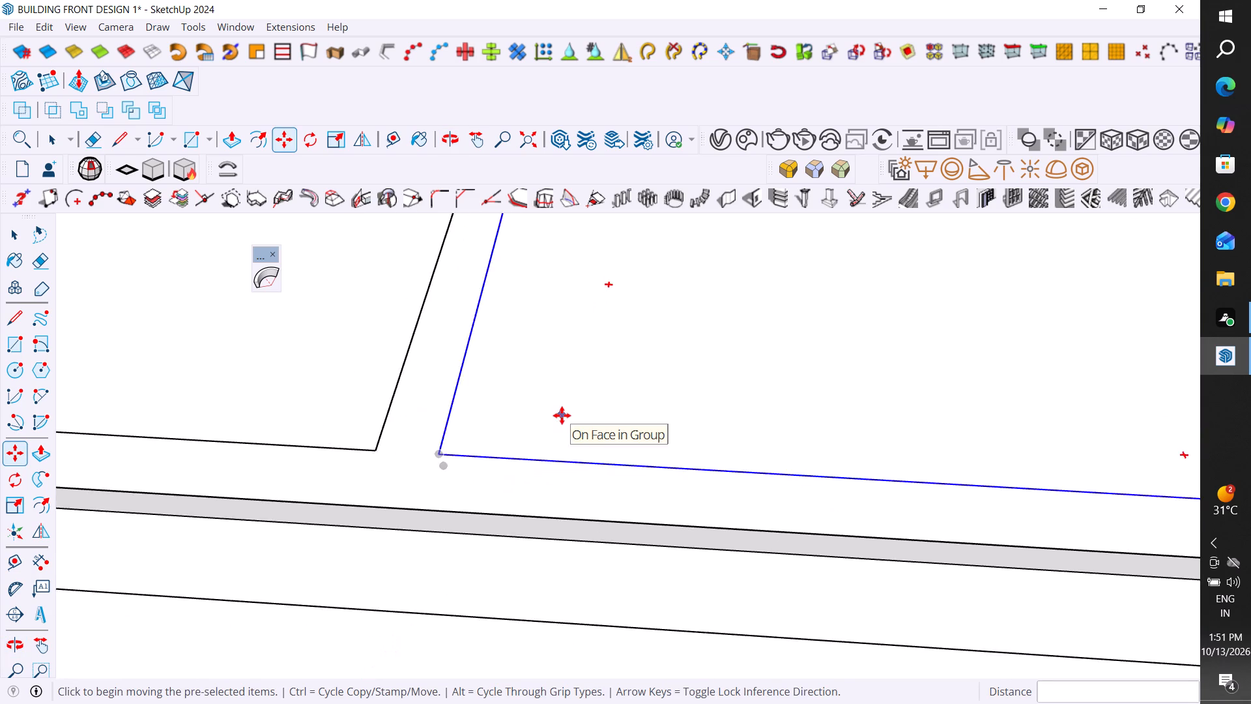
scroll(562, 415, down, 2)
scroll(450, 549, down, 6)
scroll(538, 382, up, 4)
scroll(511, 319, up, 10)
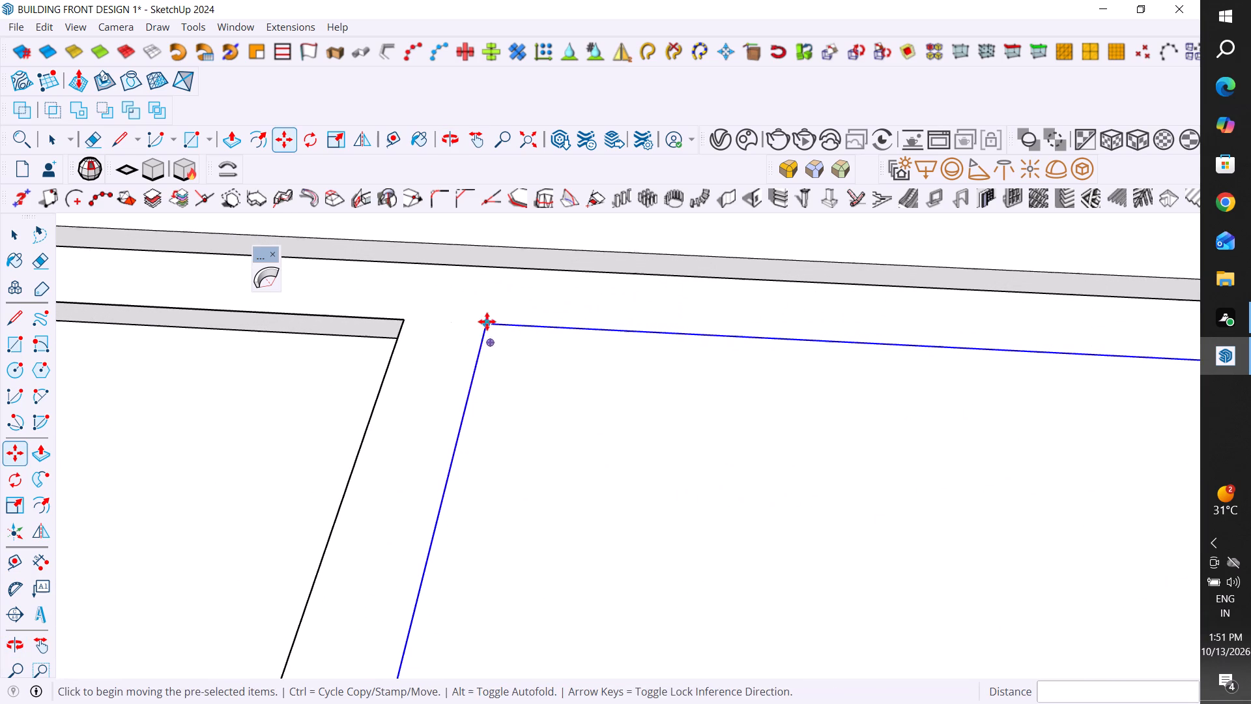
click(489, 326)
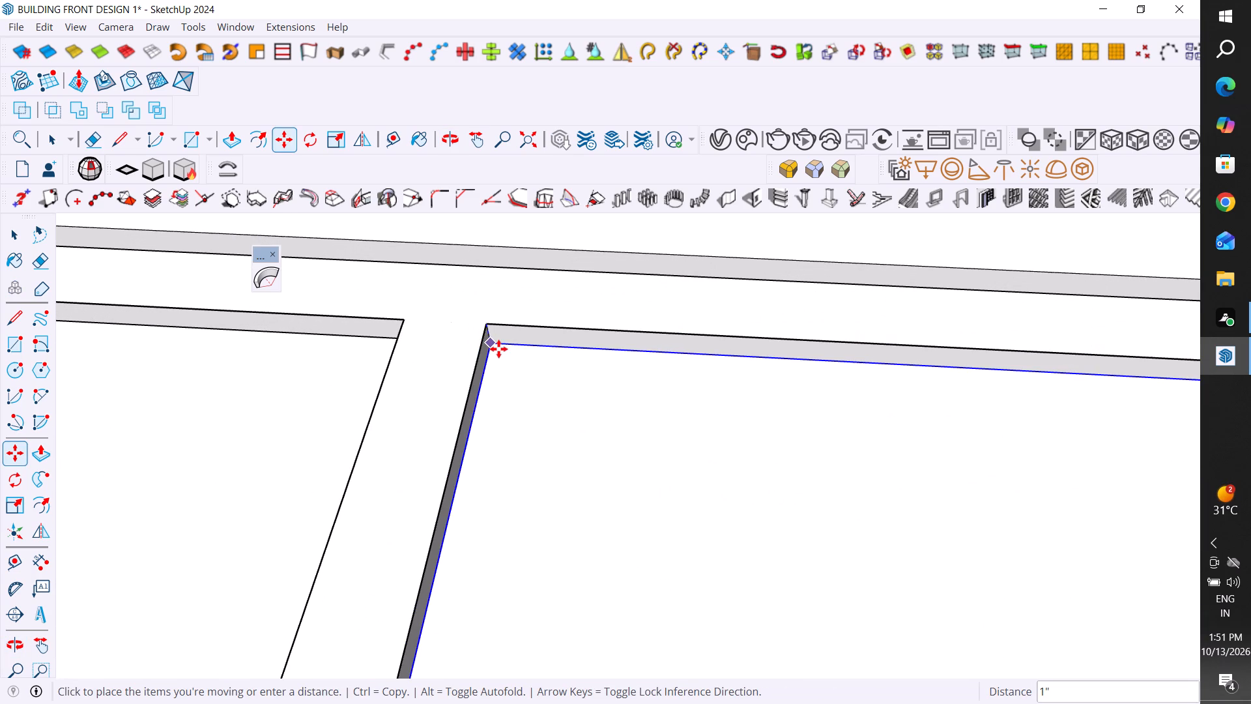
click(498, 349)
scroll(605, 428, down, 20)
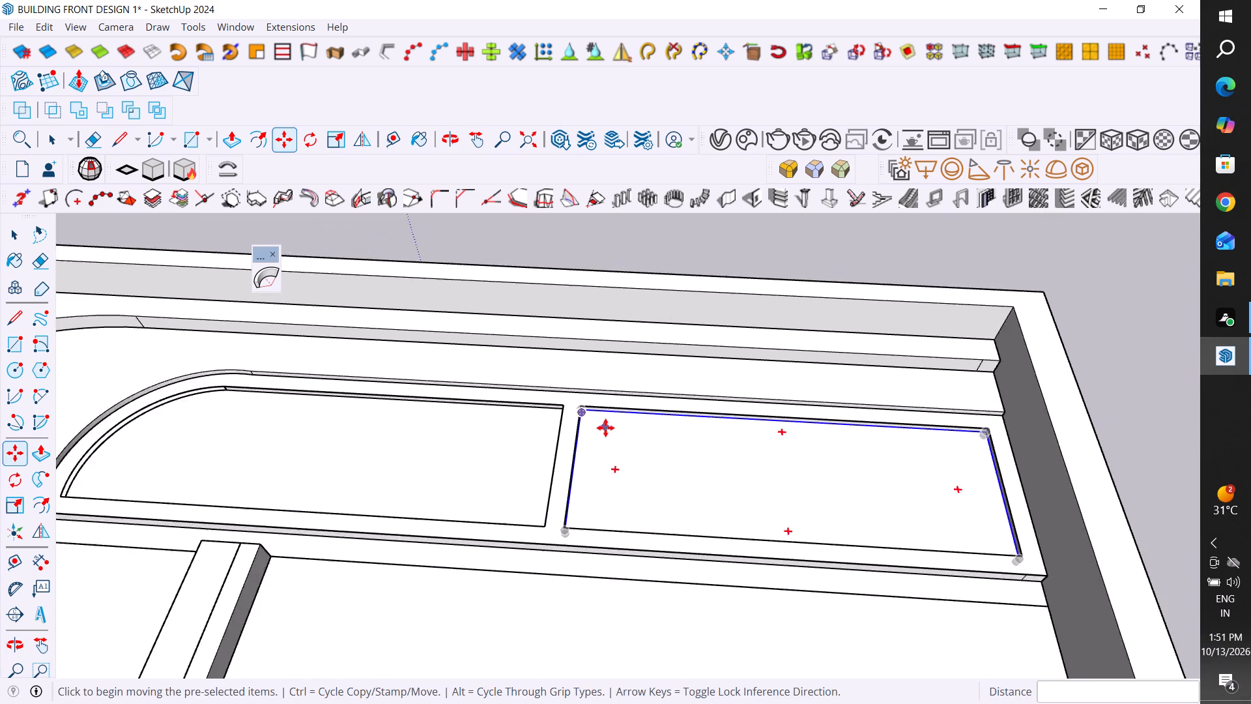
Examine the modelled tower's recessed window panels, strip and frame from several angles, comparing them with the flat front elevation.
scroll(605, 428, down, 5)
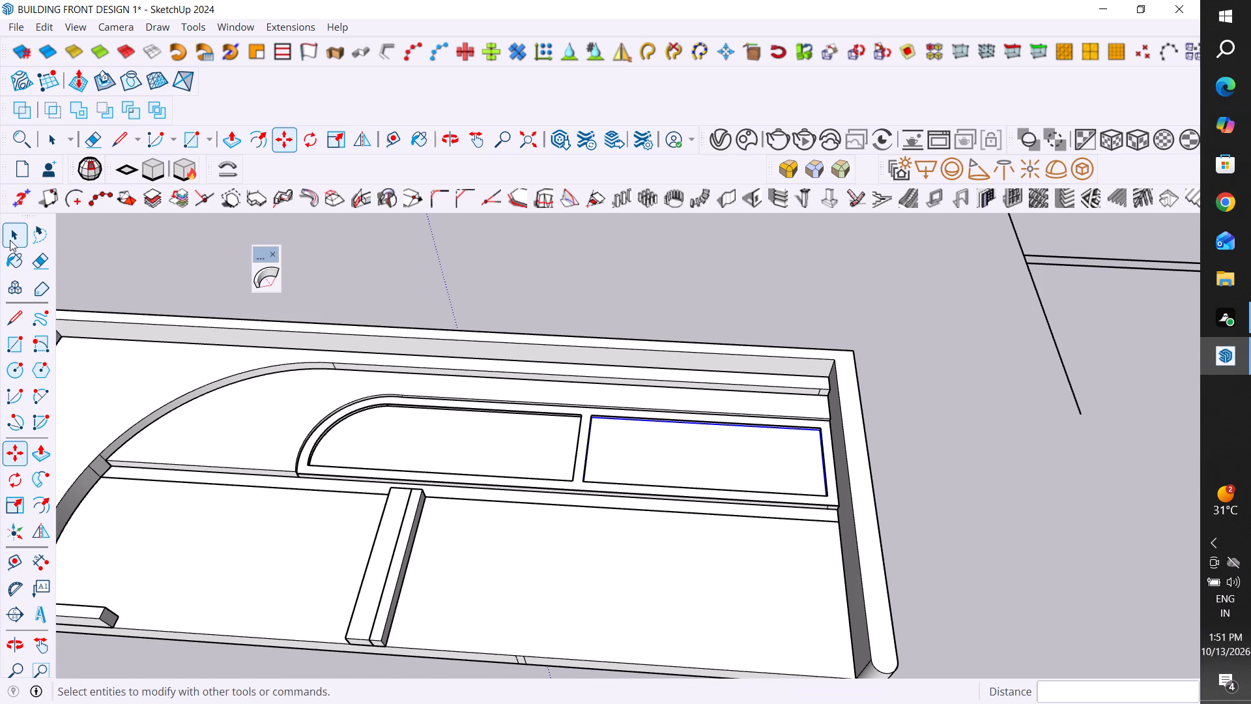
click(12, 233)
click(152, 260)
scroll(483, 435, down, 6)
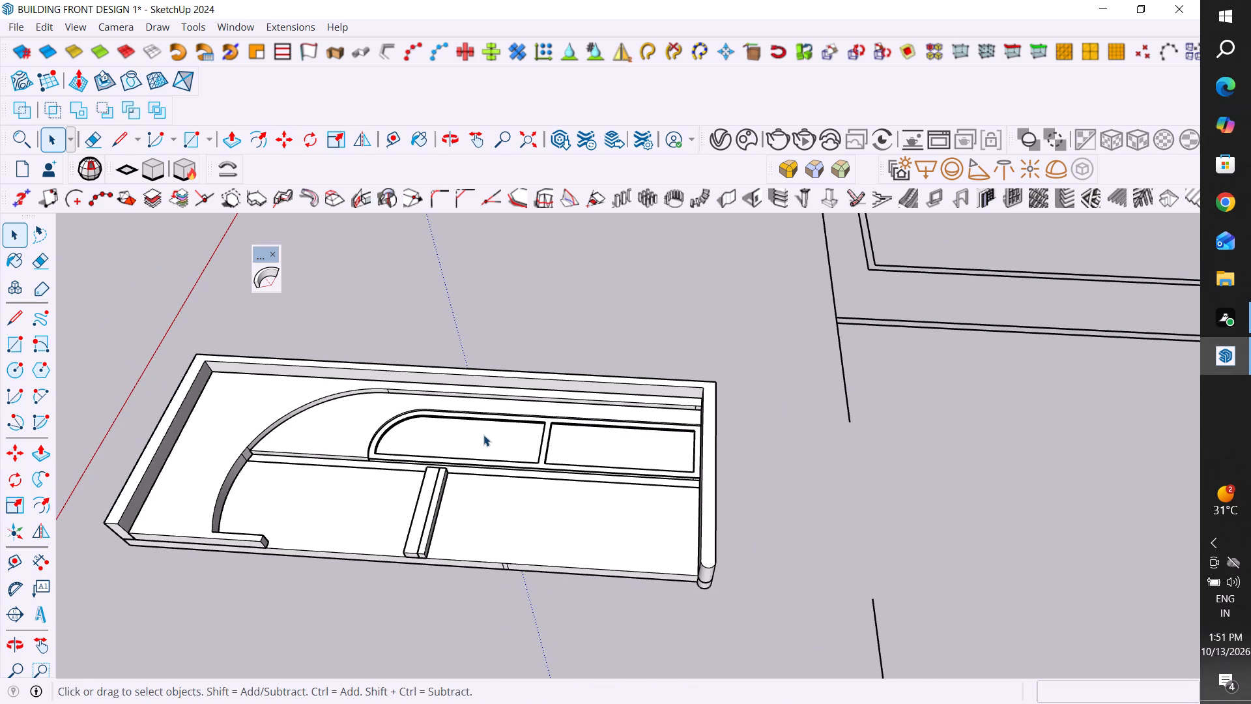
scroll(483, 435, down, 4)
middle_drag(423, 489, 663, 436)
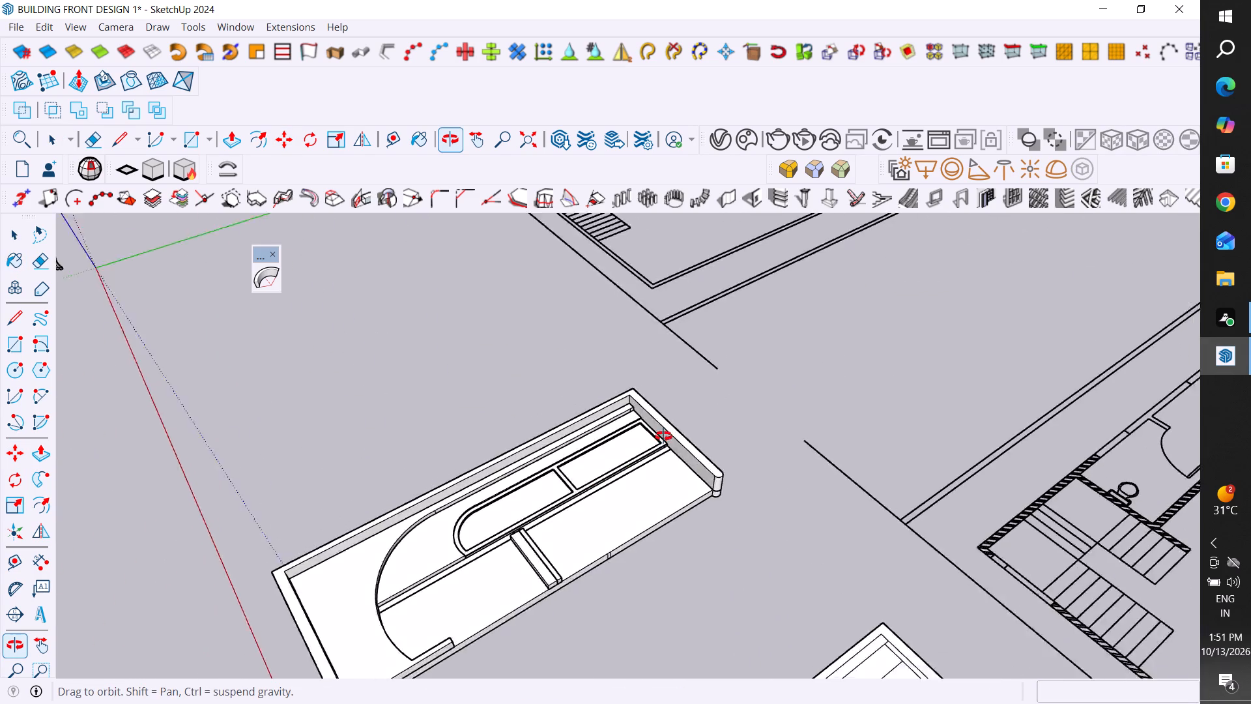
middle_drag(663, 436, 882, 420)
scroll(732, 502, down, 9)
middle_drag(723, 551, 736, 580)
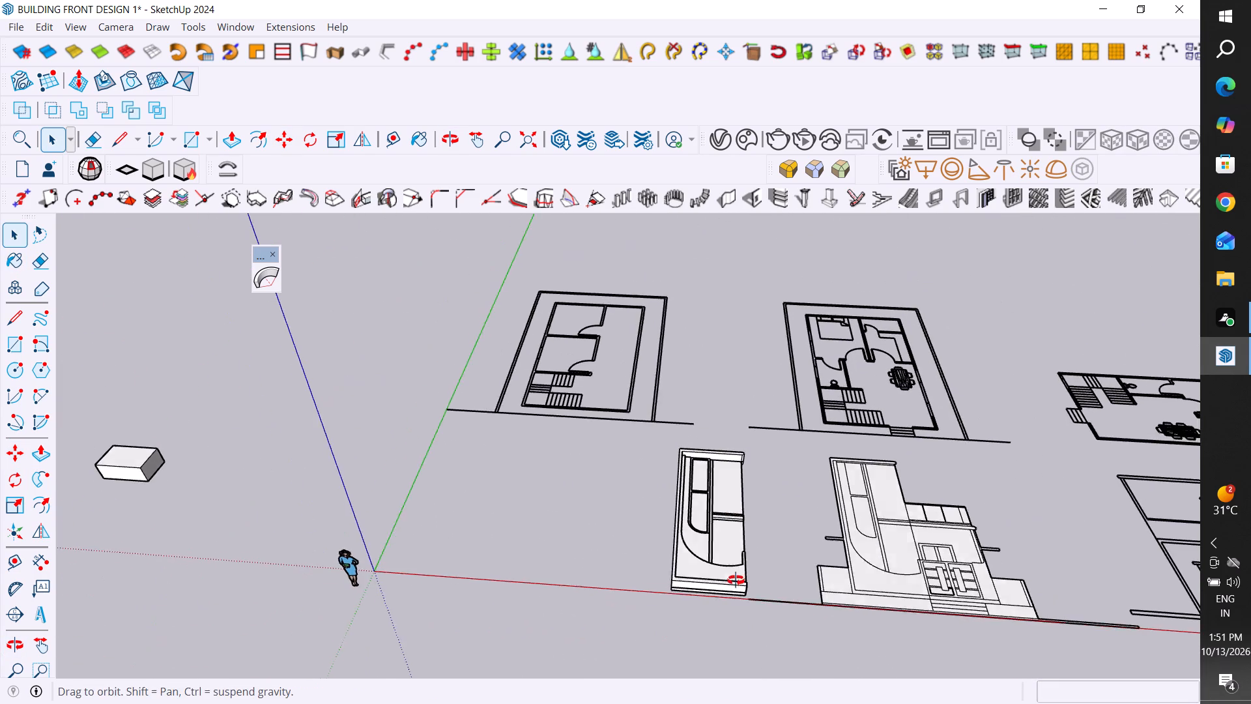
middle_drag(736, 580, 741, 621)
scroll(742, 616, up, 14)
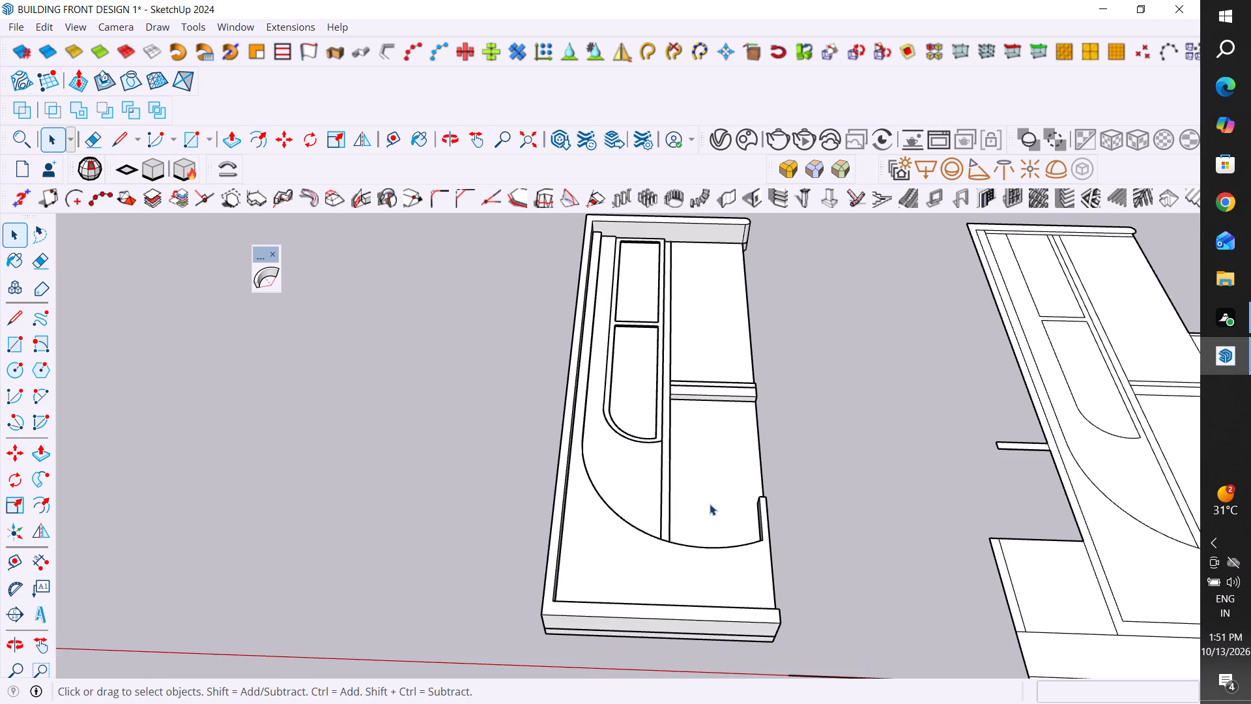
middle_drag(710, 504, 747, 586)
scroll(659, 445, up, 5)
middle_drag(748, 540, 552, 370)
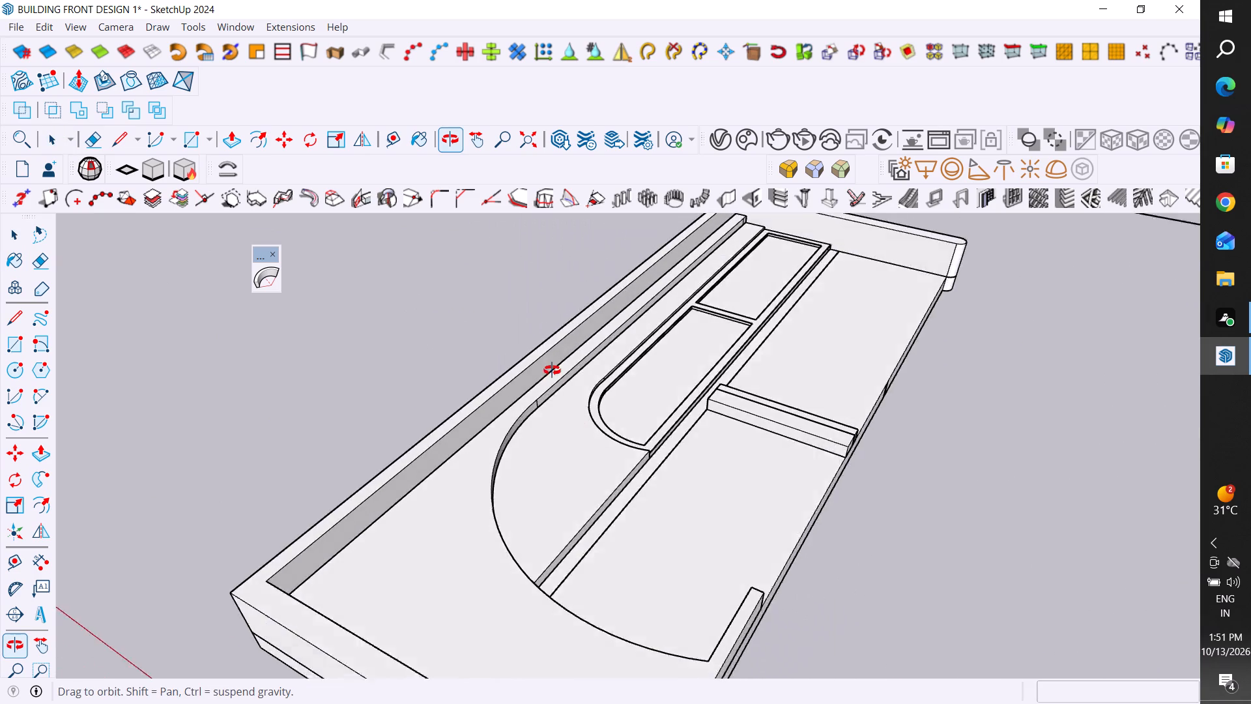
middle_drag(552, 370, 613, 521)
click(644, 526)
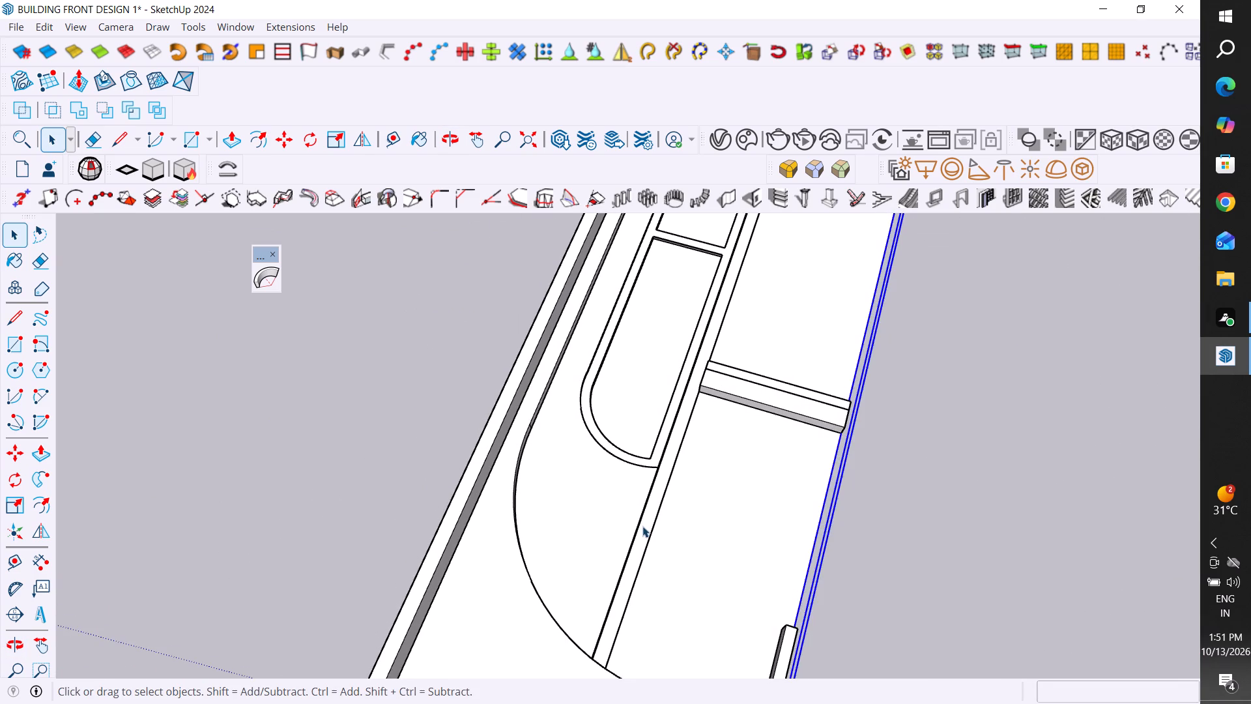
scroll(642, 526, down, 12)
middle_drag(642, 526, 680, 568)
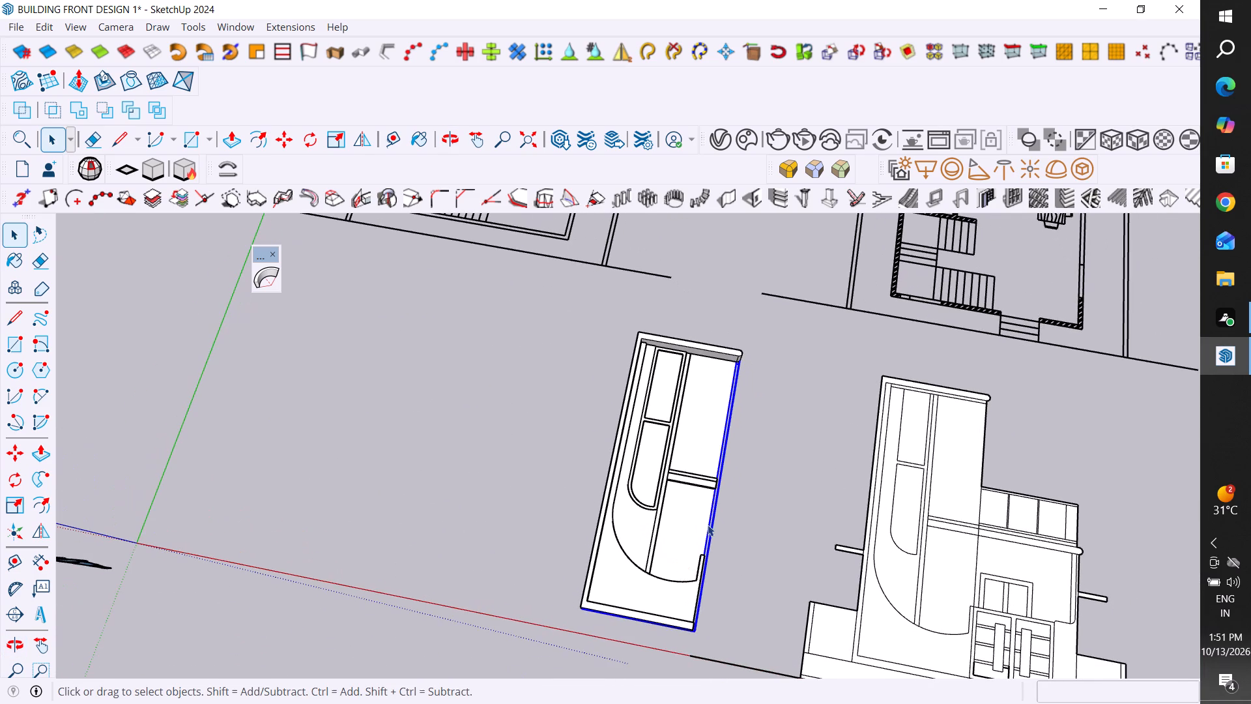
scroll(745, 415, down, 3)
scroll(867, 533, up, 8)
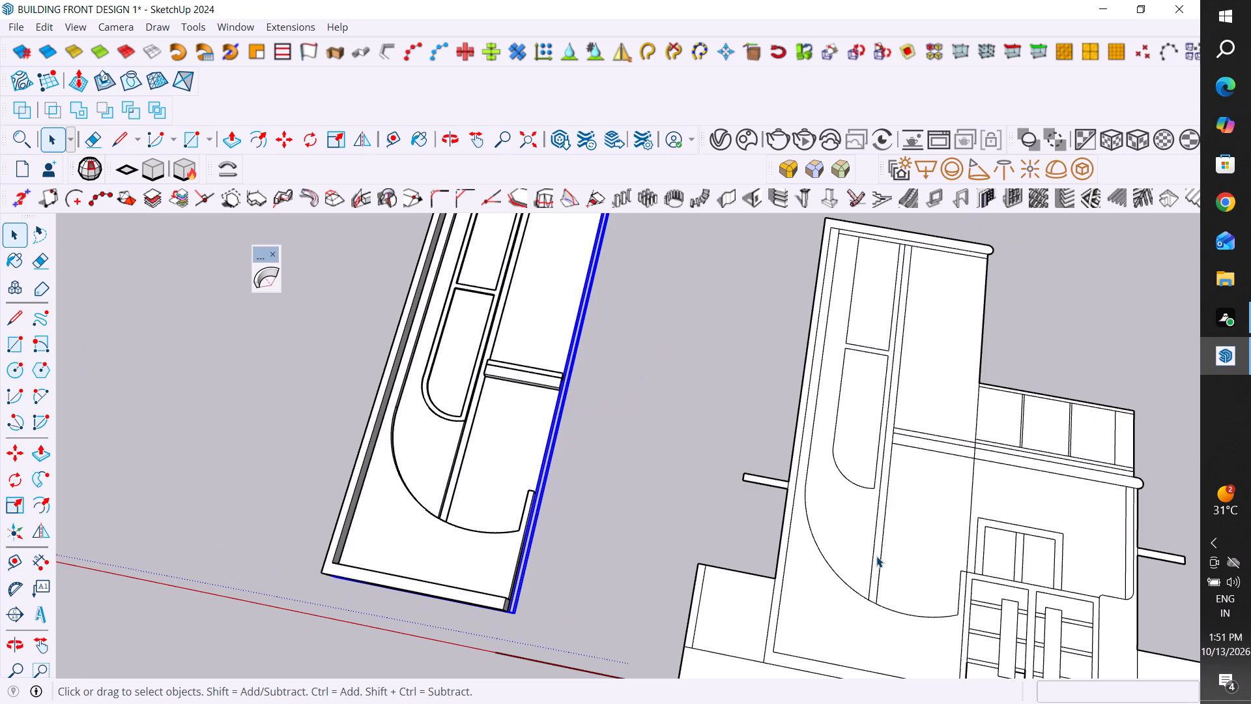
Extrude the narrow vertical strip beside the window panels on the flat front elevation upward by 4".
click(876, 556)
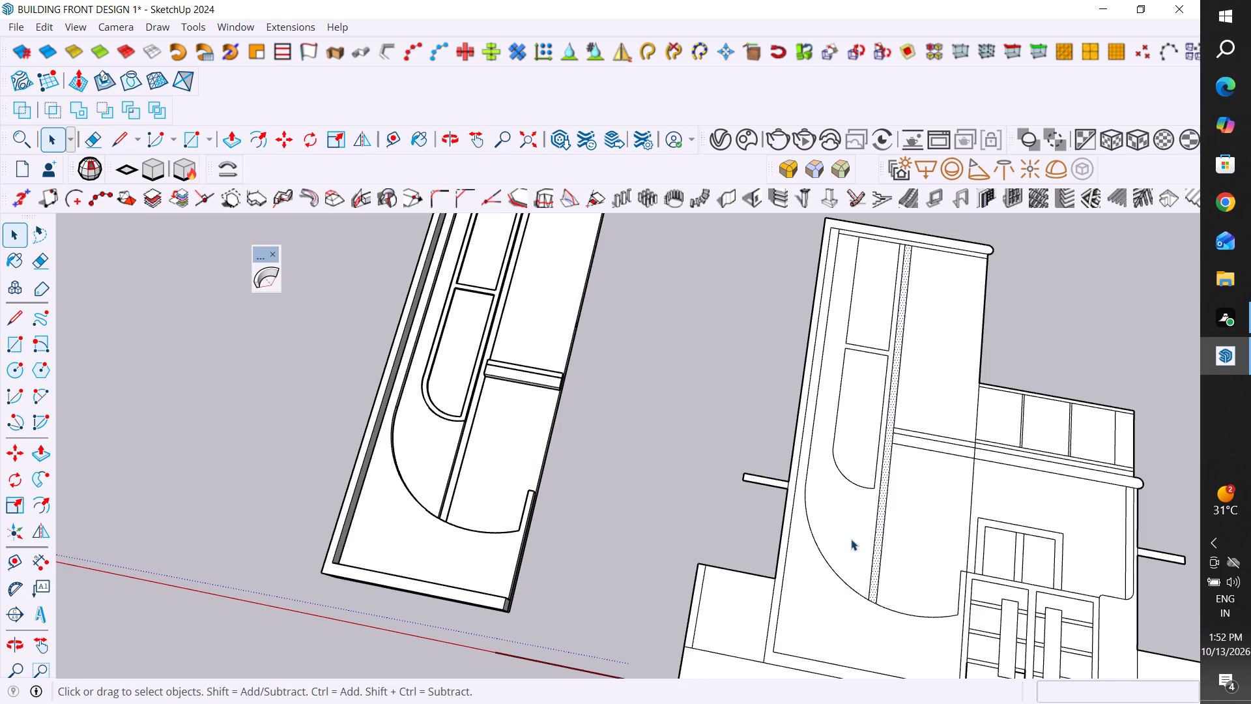
click(228, 139)
scroll(960, 214, up, 13)
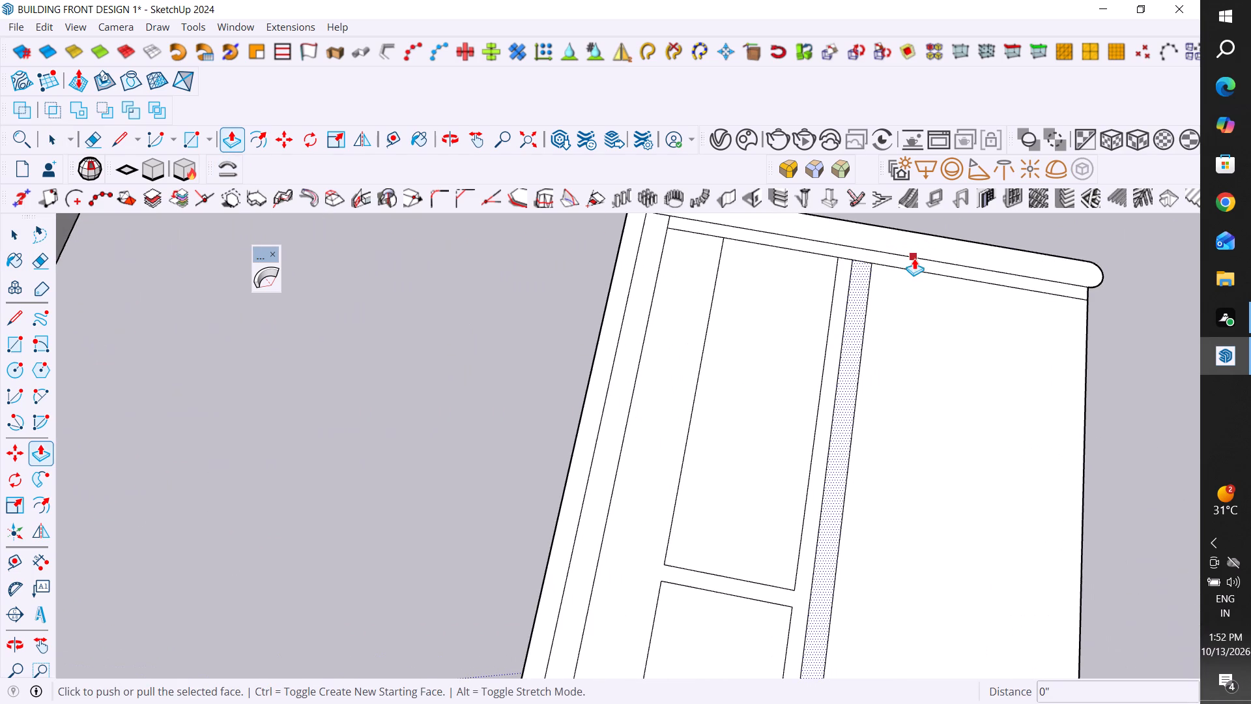
click(863, 277)
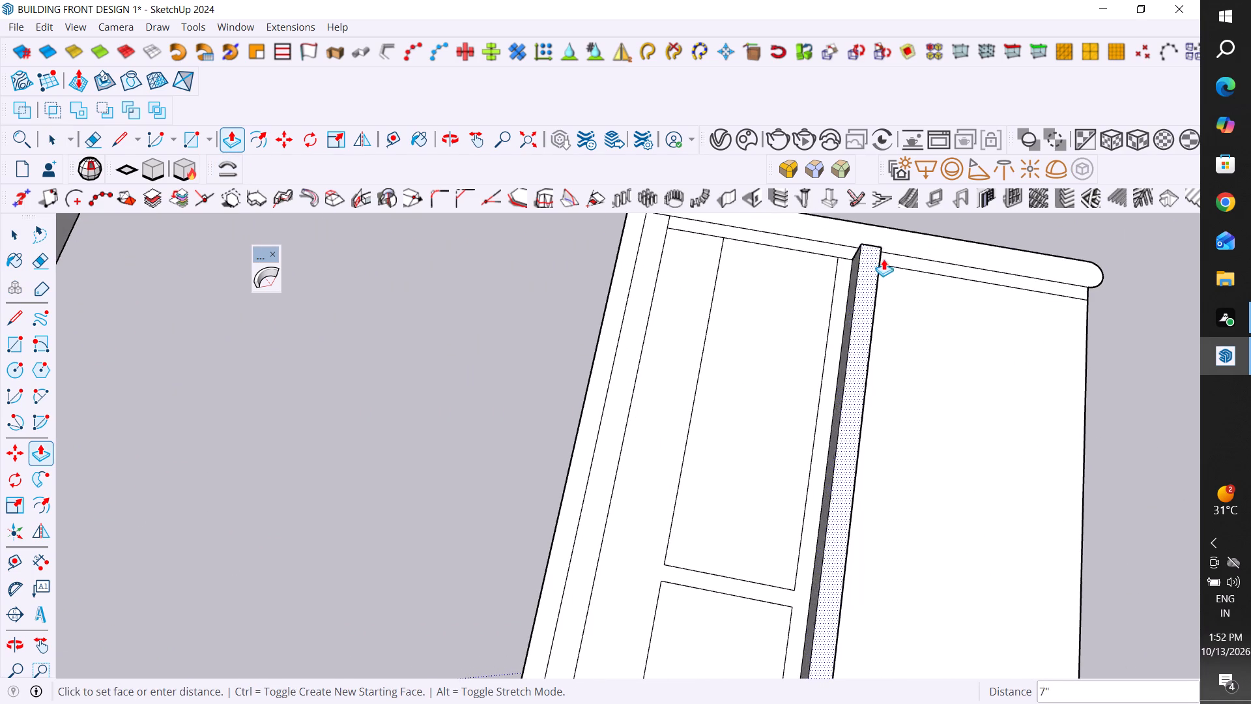
scroll(910, 274, up, 1)
middle_drag(908, 272, 761, 233)
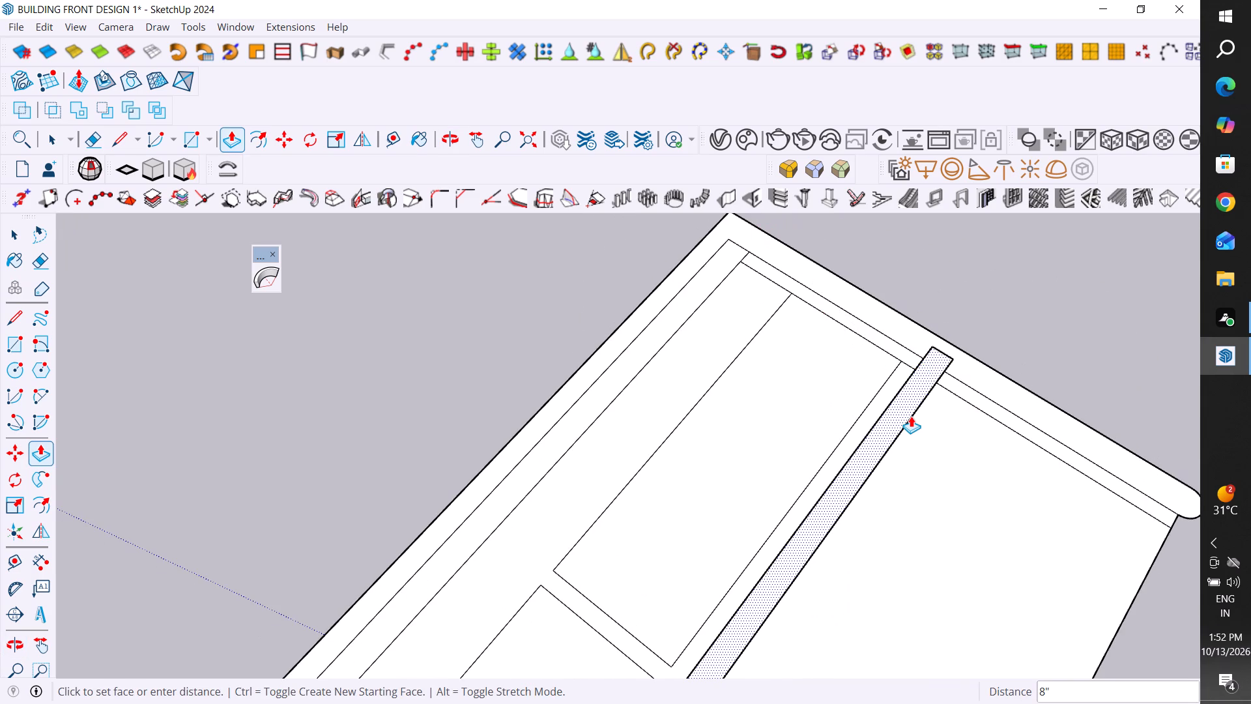
key(Escape)
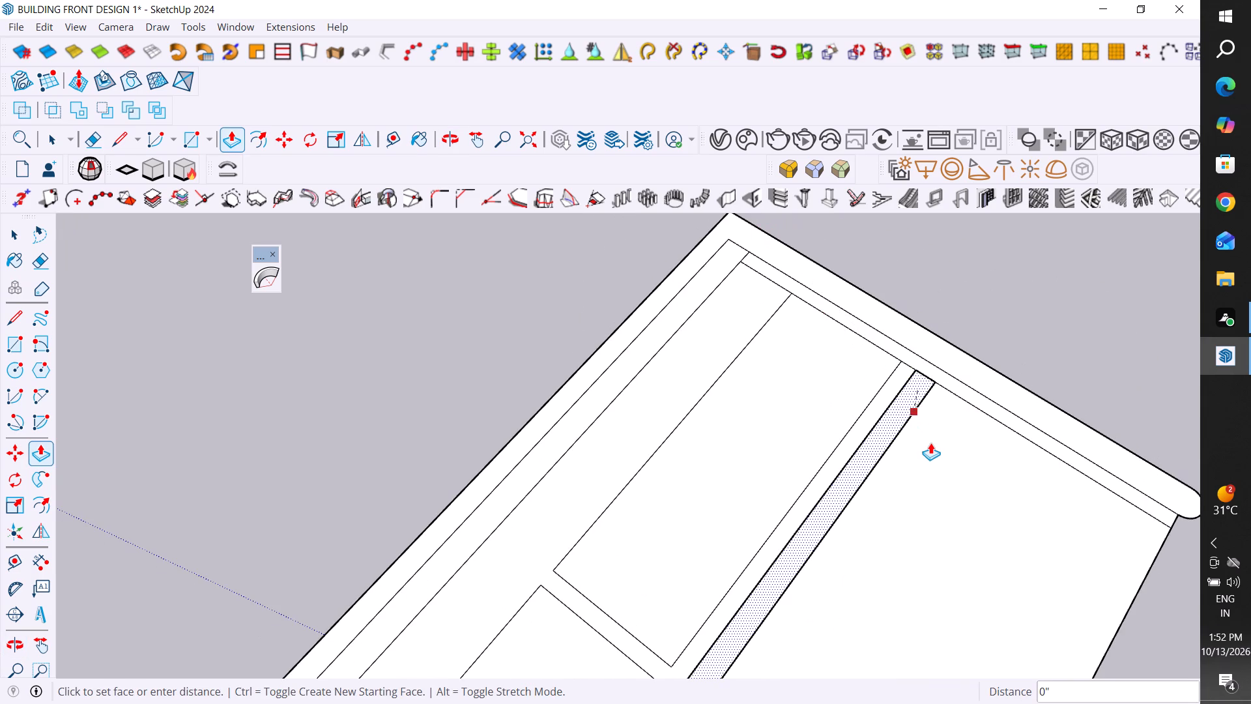
middle_drag(927, 472, 898, 324)
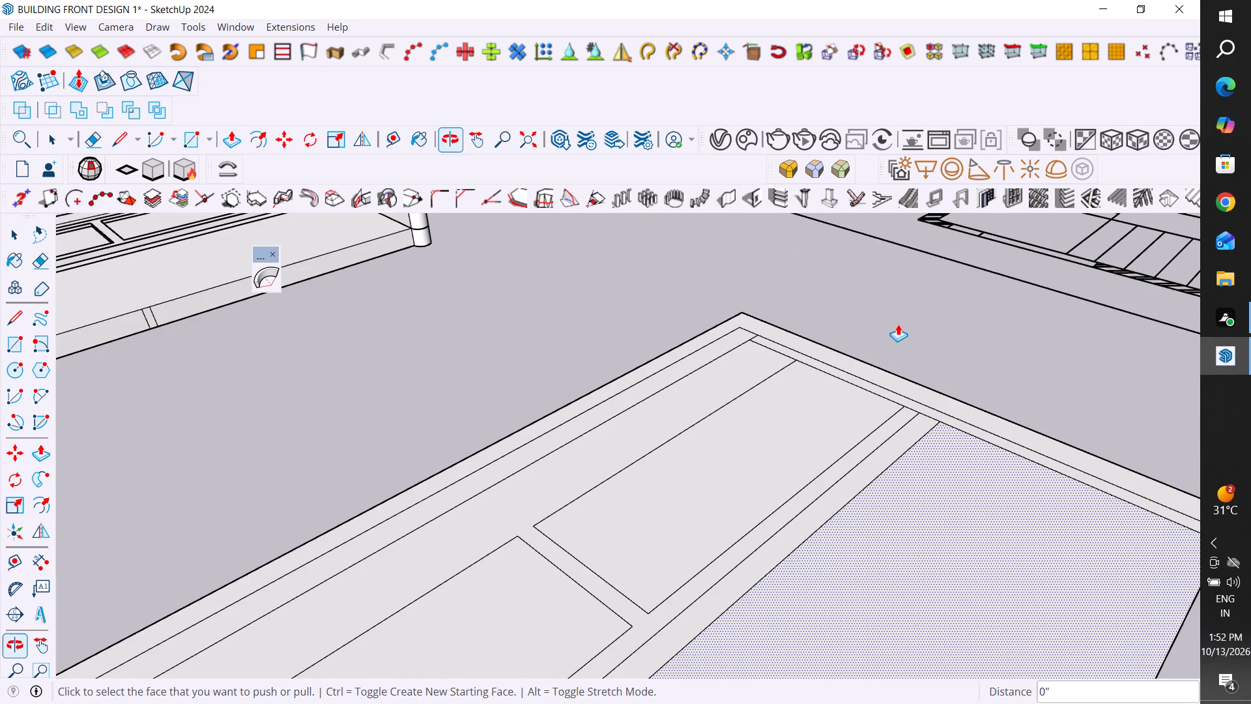
click(920, 420)
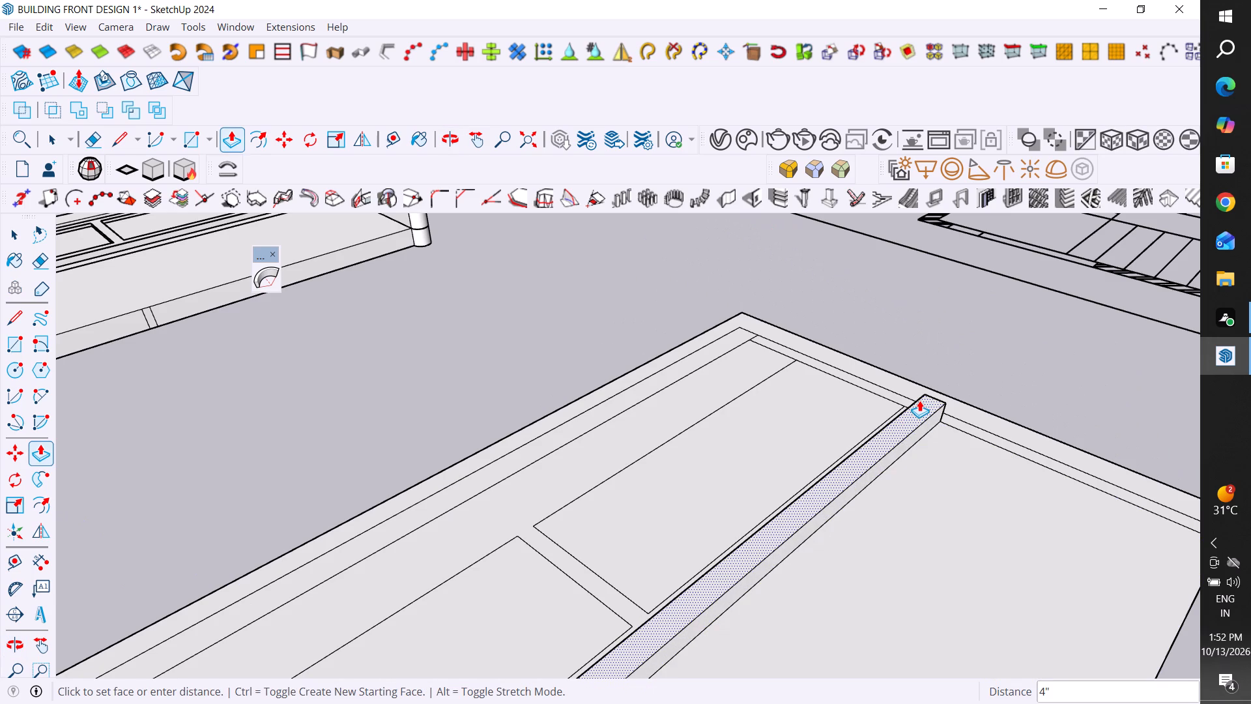
click(919, 400)
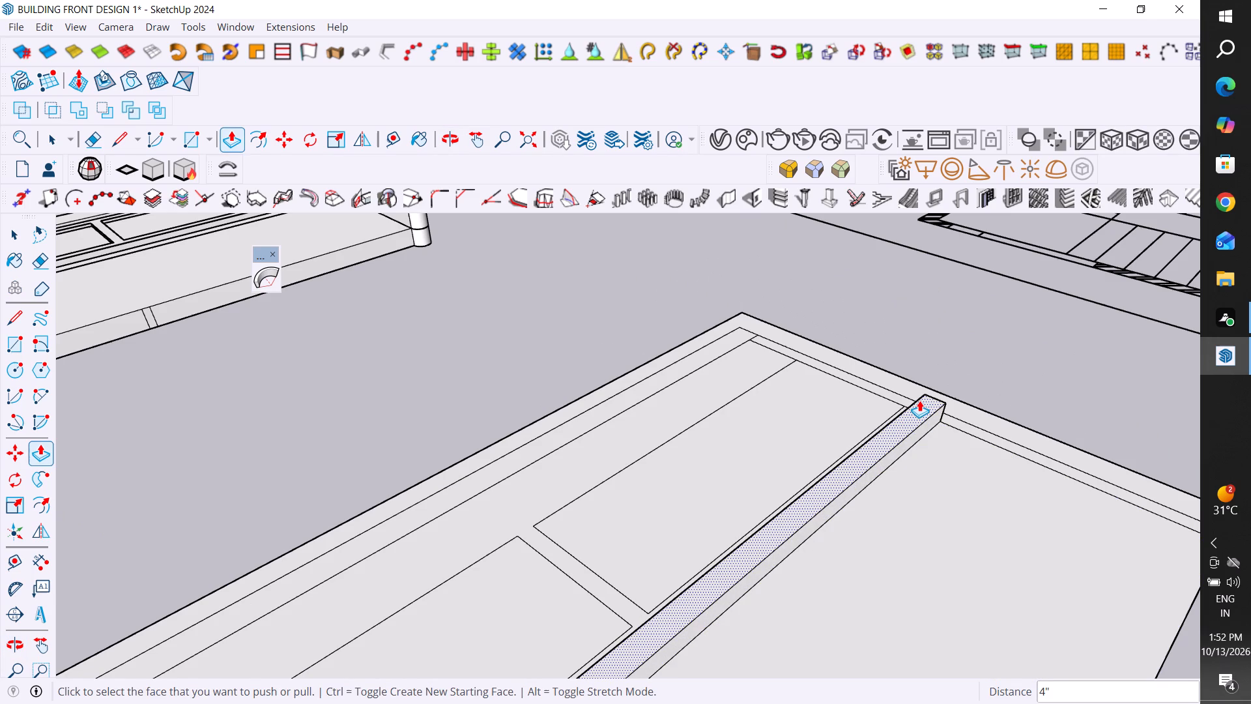
Select the raised strip's top face, both long side faces including the lower side segment, and its two end faces on the flat elevation.
click(14, 231)
triple_click(828, 500)
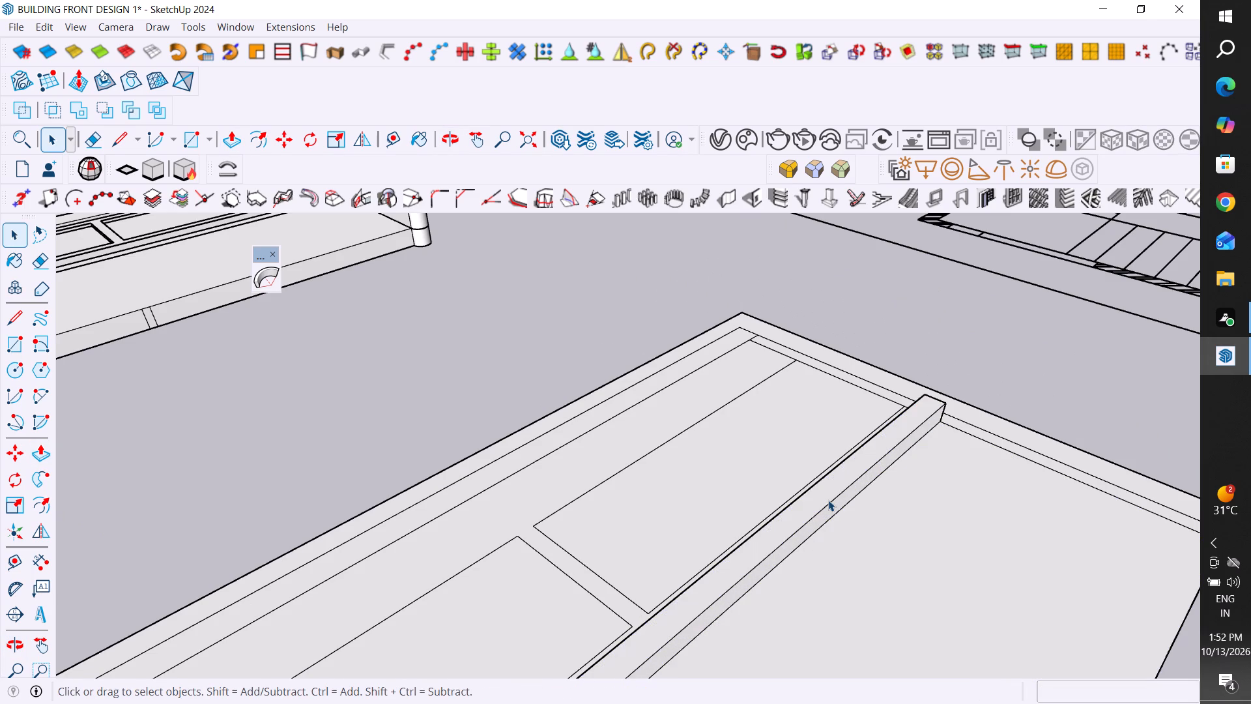
click(846, 480)
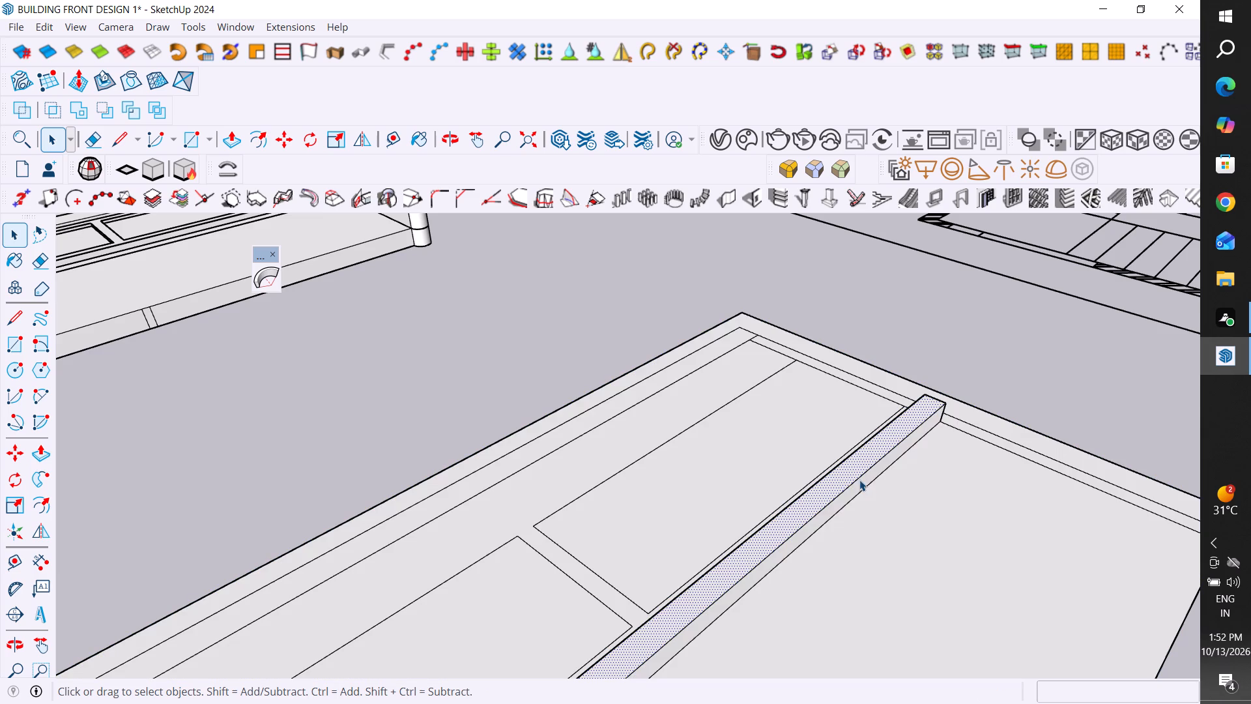
click(870, 473)
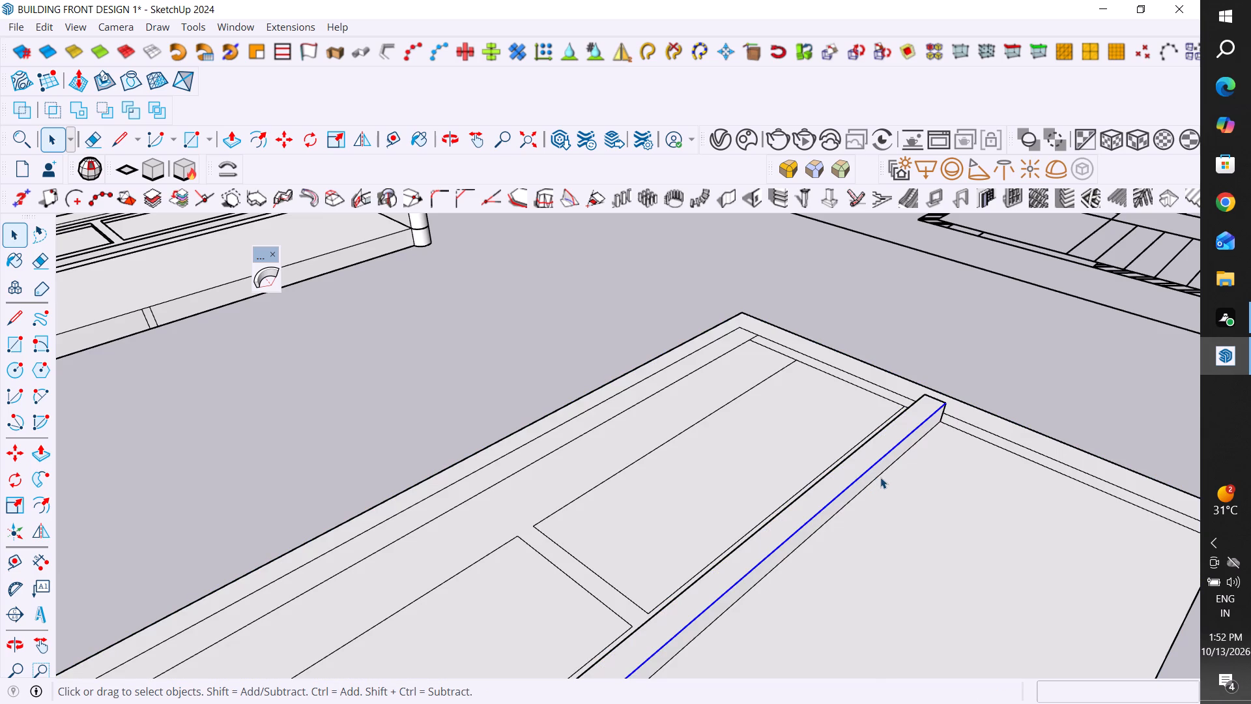
scroll(880, 477, up, 9)
ctrl+click(884, 457)
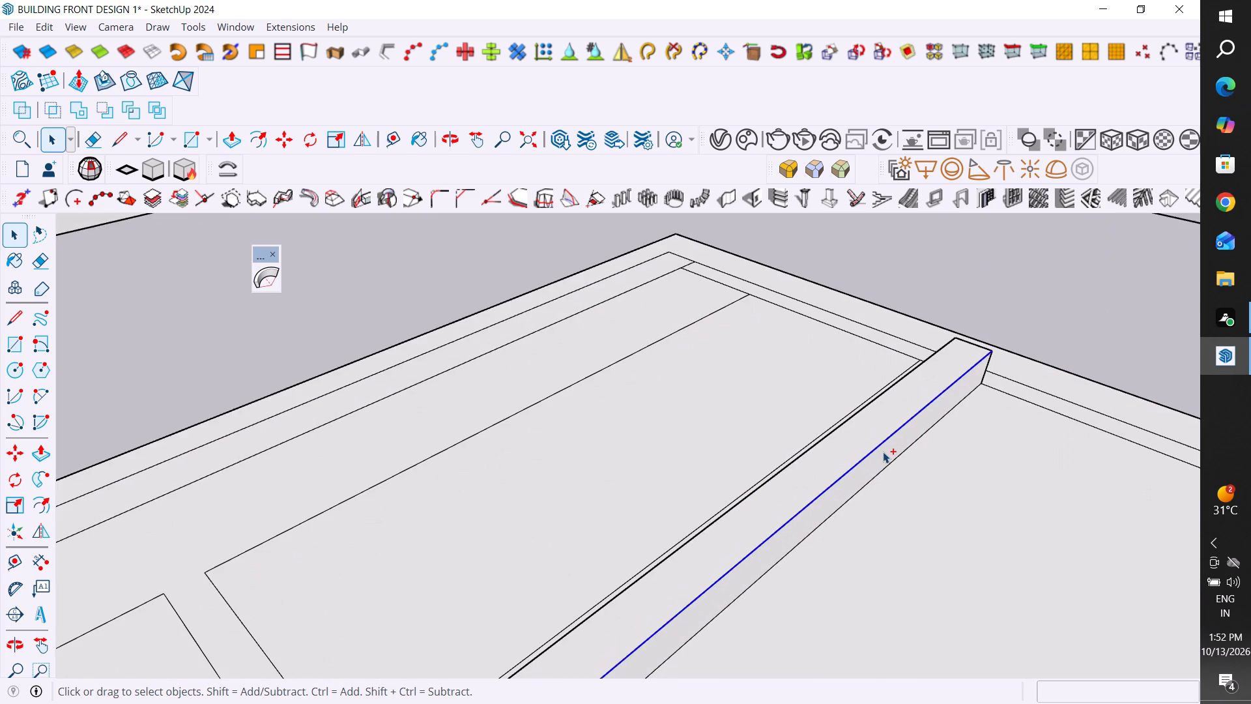
ctrl+click(877, 435)
middle_drag(826, 473, 826, 474)
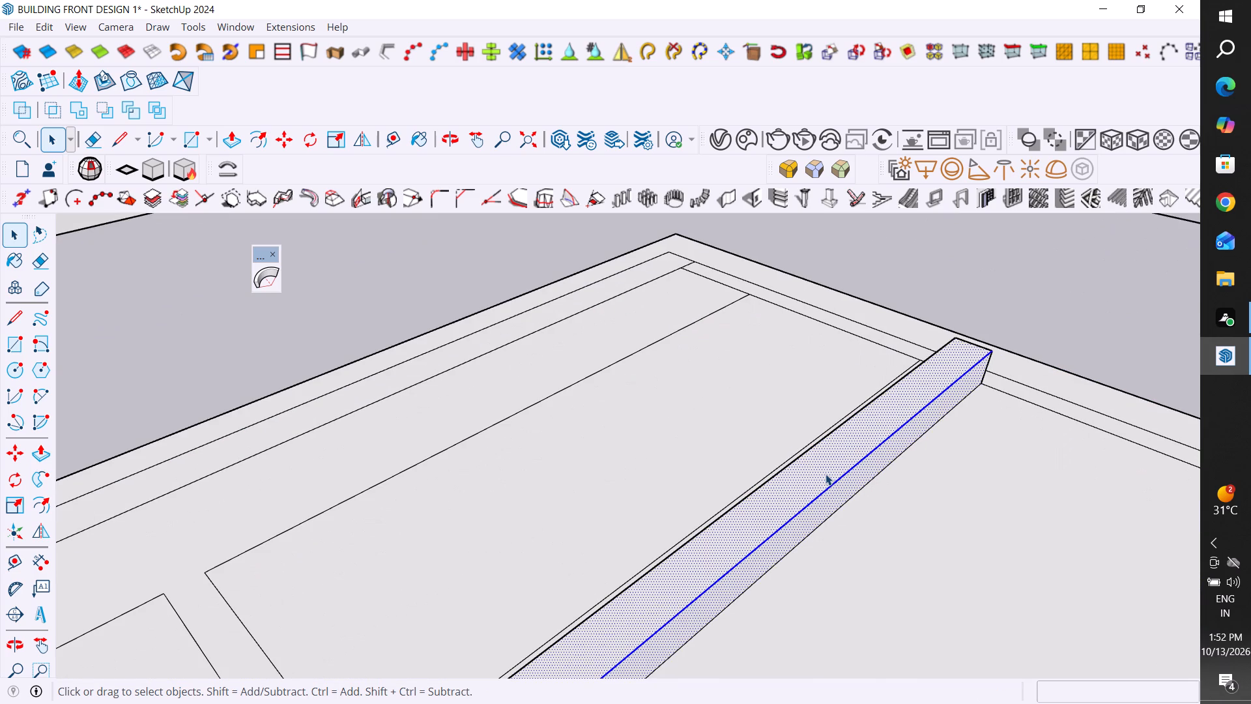
middle_drag(826, 474, 1150, 504)
ctrl+click(978, 448)
scroll(956, 490, down, 3)
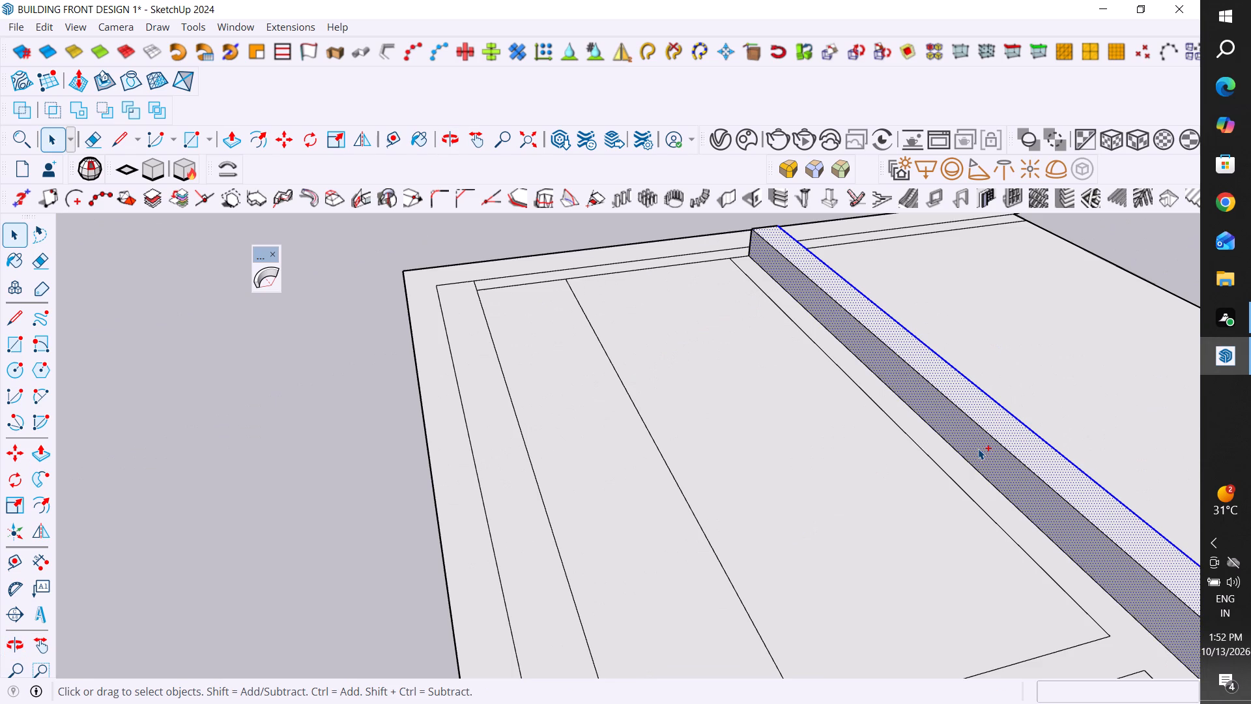
scroll(978, 448, down, 20)
scroll(912, 503, down, 7)
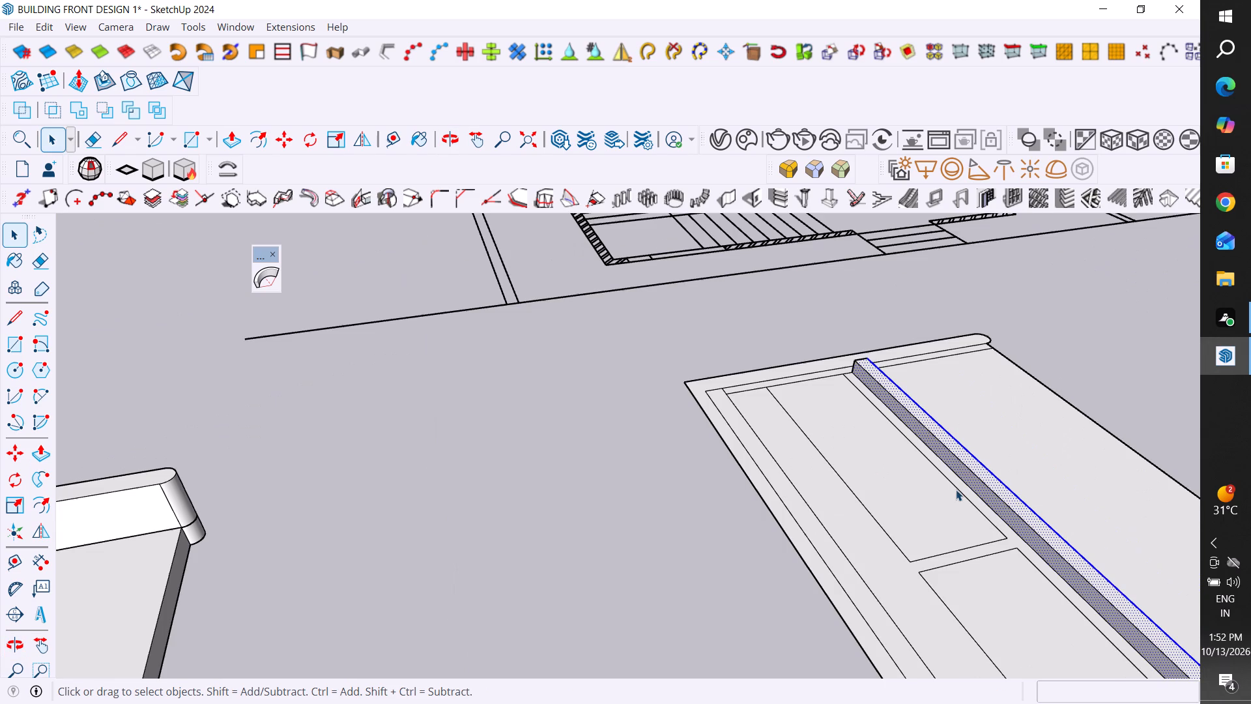
scroll(747, 563, down, 18)
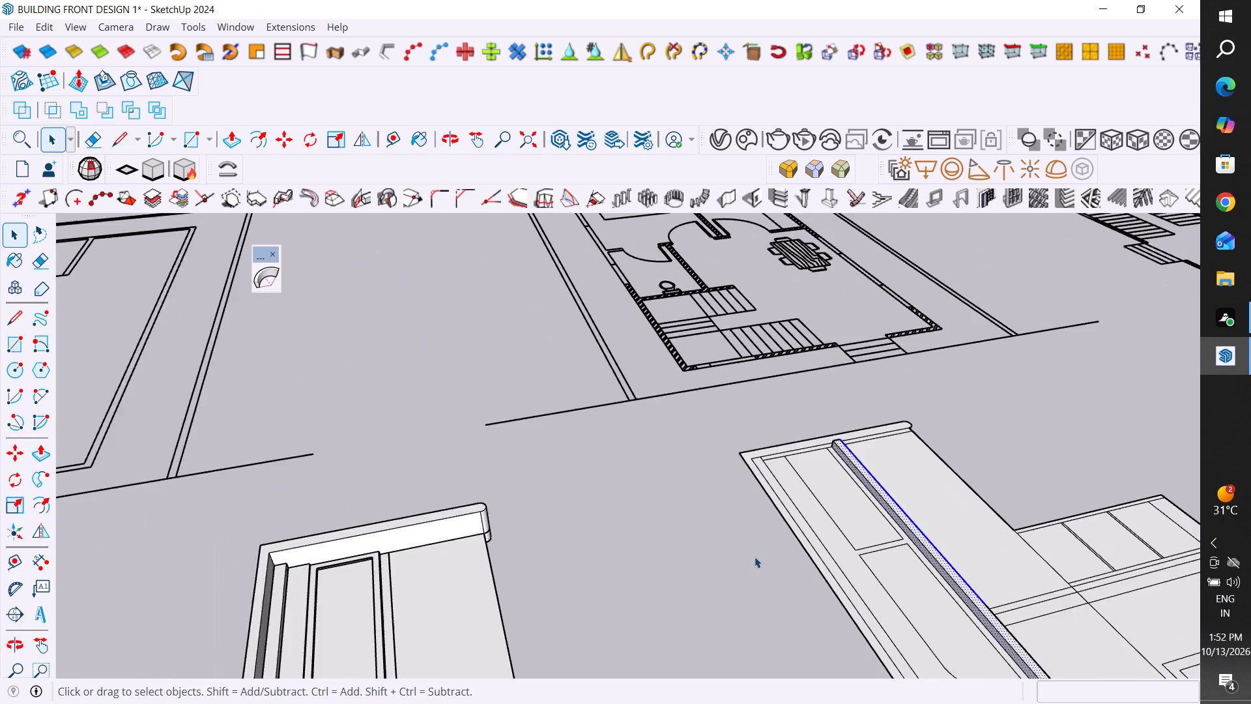
scroll(650, 508, down, 12)
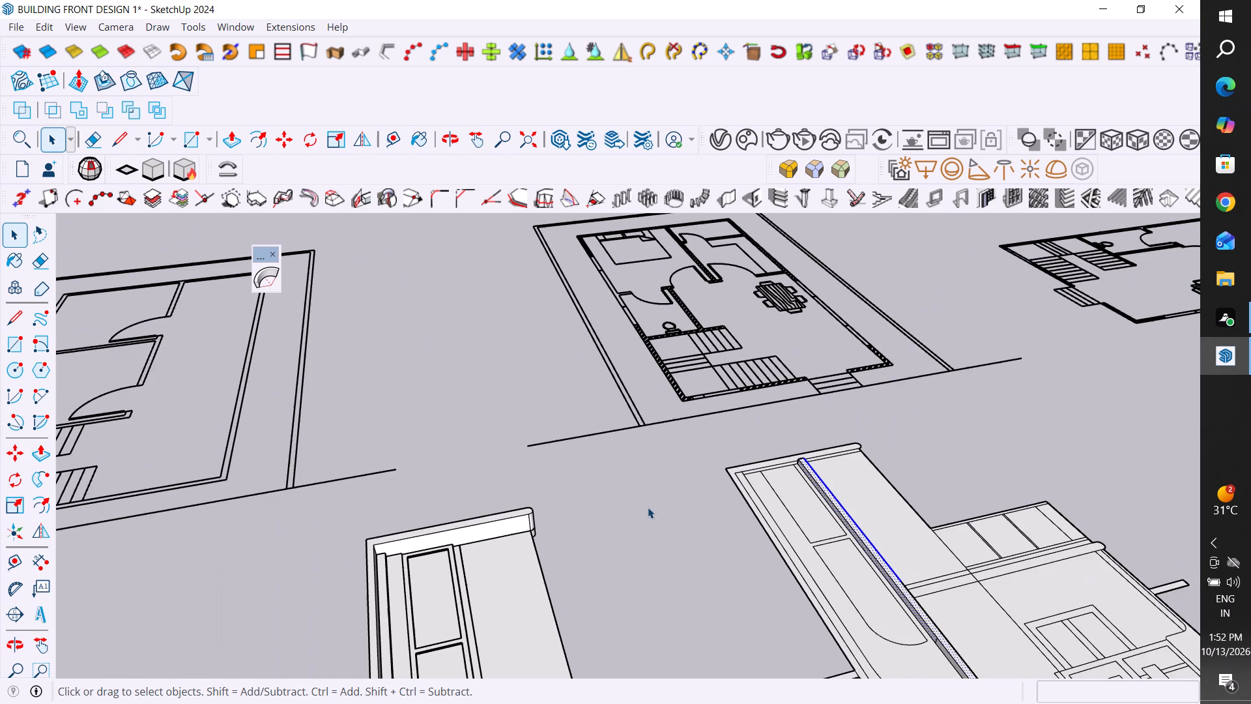
scroll(837, 628, up, 5)
scroll(775, 614, up, 14)
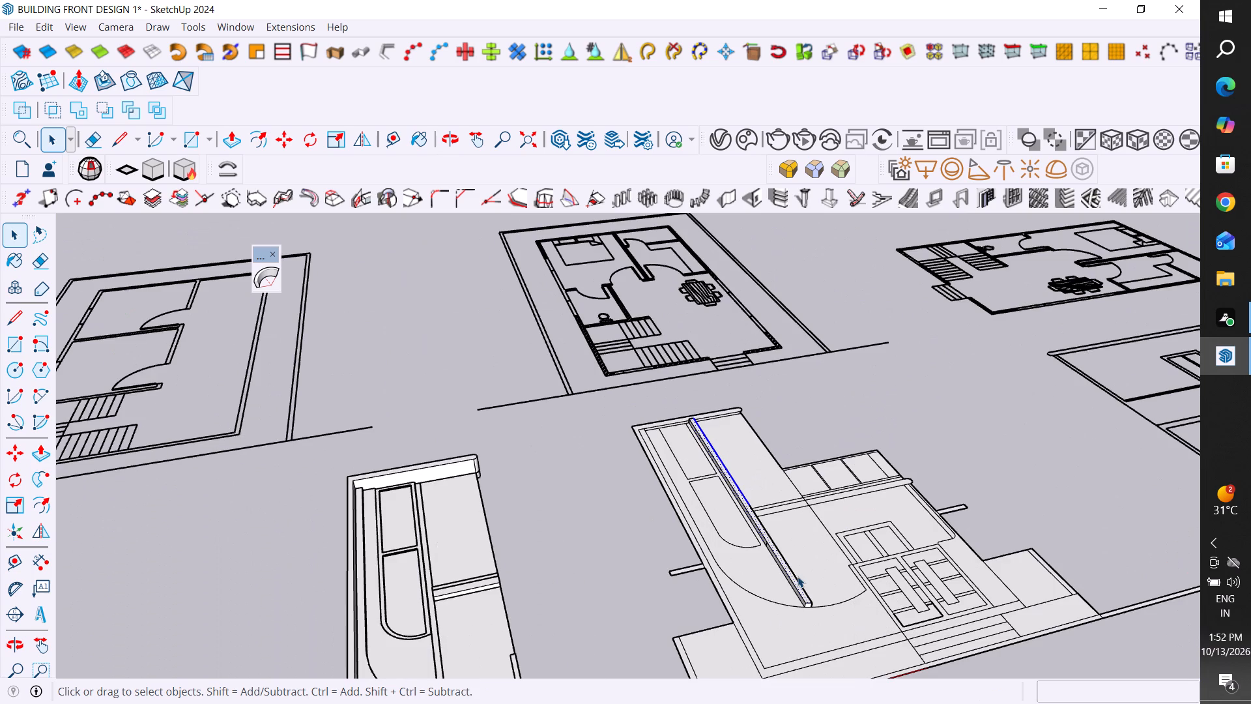
scroll(777, 585, up, 16)
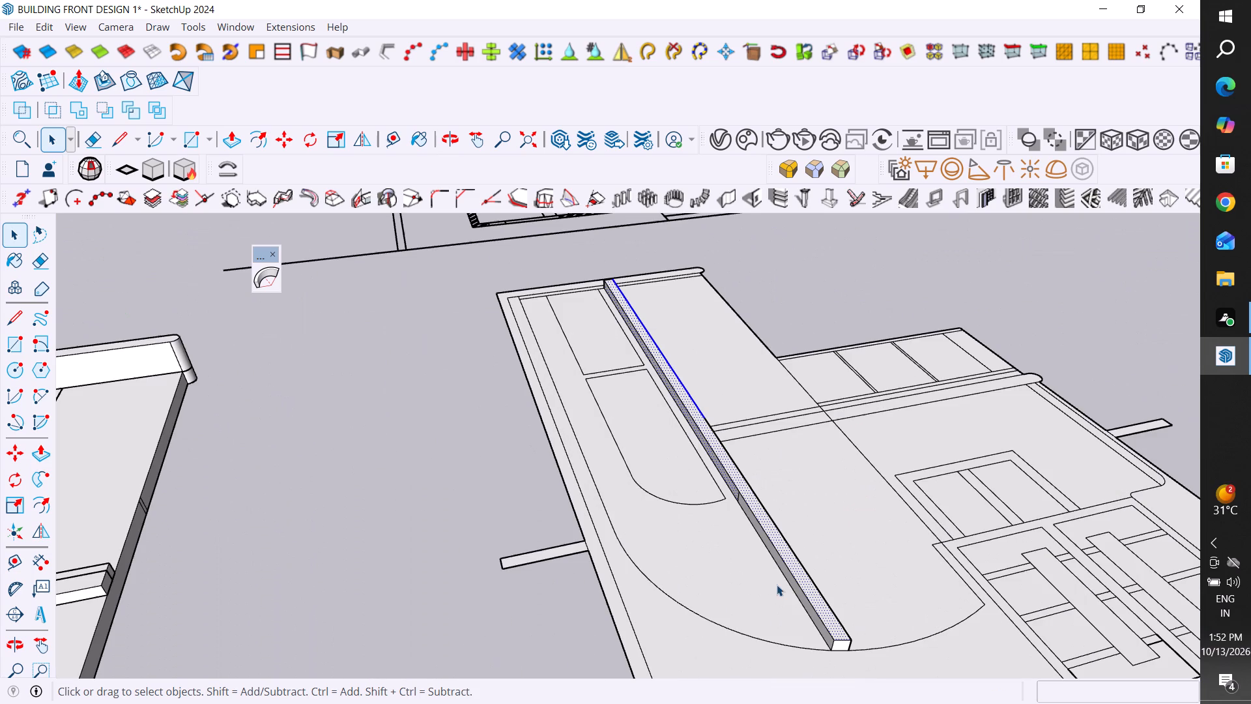
ctrl+click(781, 520)
scroll(781, 520, down, 6)
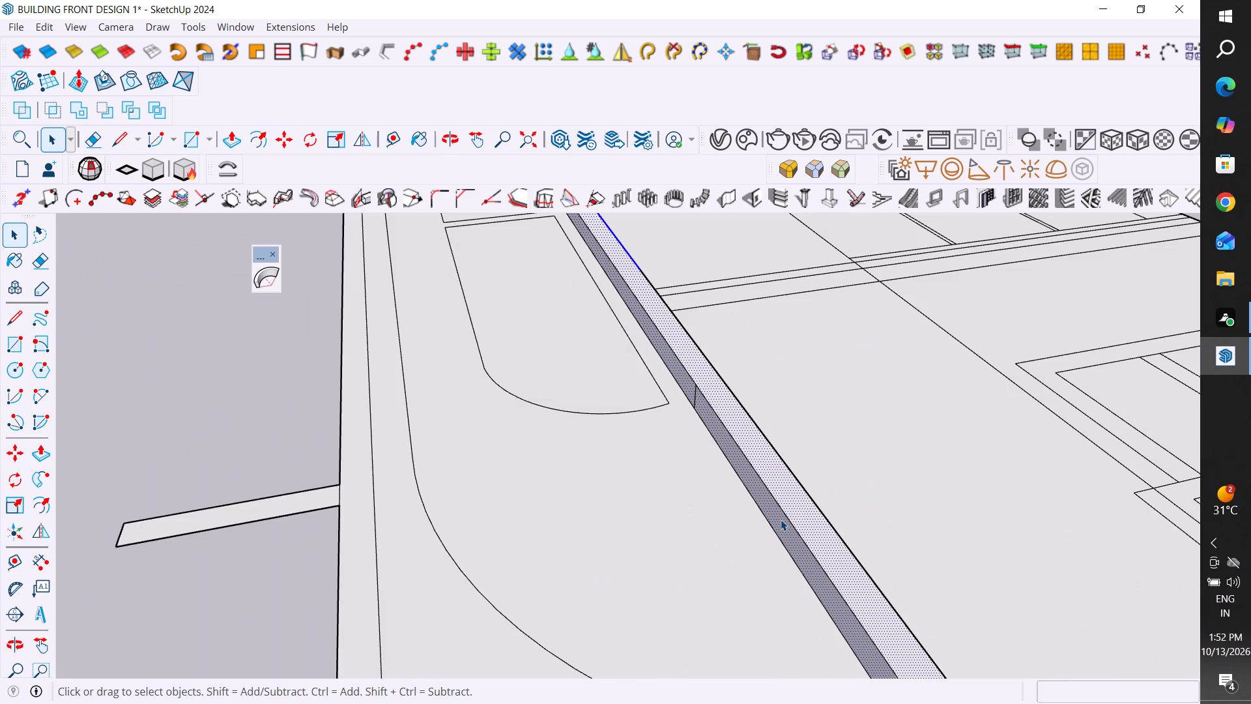
scroll(781, 520, down, 3)
scroll(875, 632, up, 13)
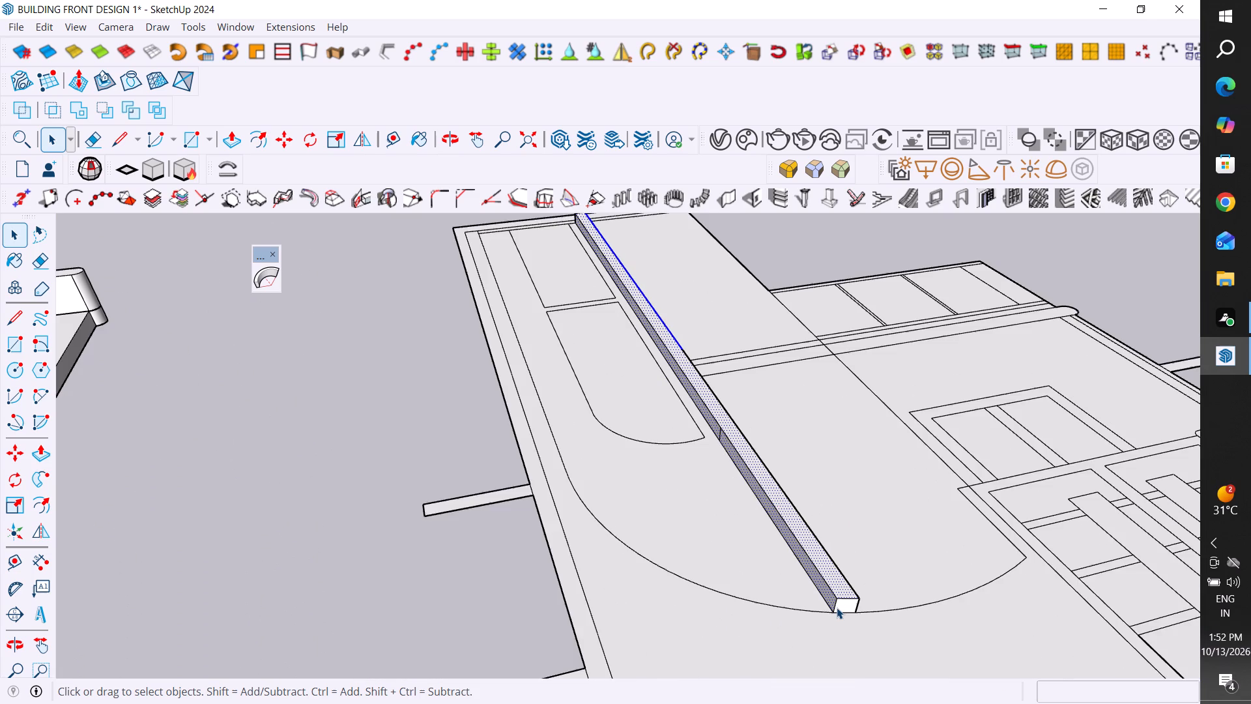
ctrl+click(852, 602)
scroll(867, 601, down, 10)
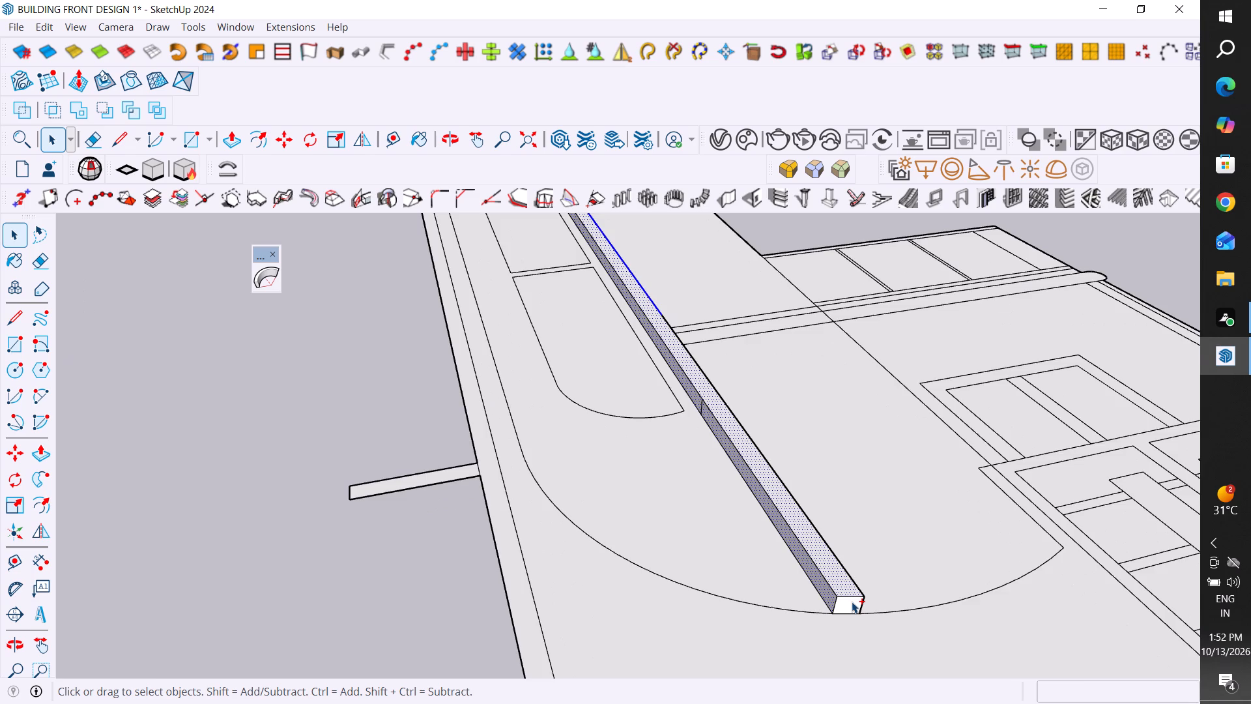
scroll(867, 601, down, 6)
middle_drag(678, 562, 867, 601)
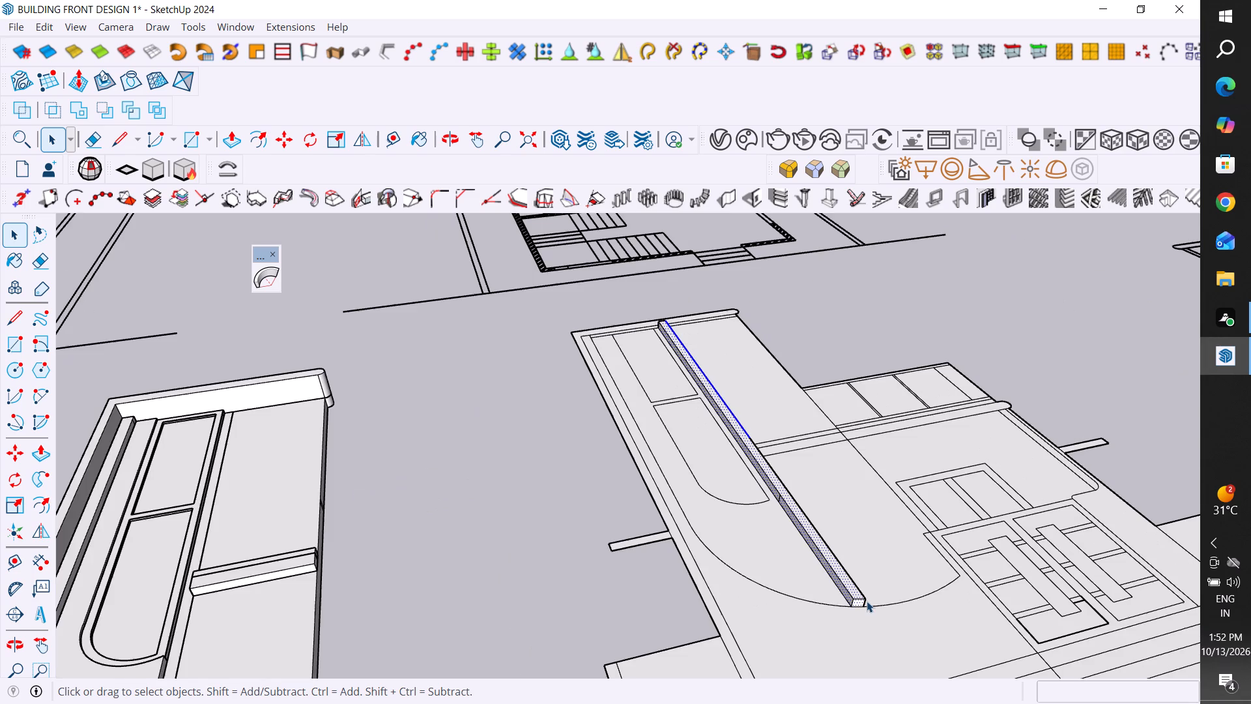
middle_drag(867, 601, 1193, 621)
scroll(842, 263, up, 9)
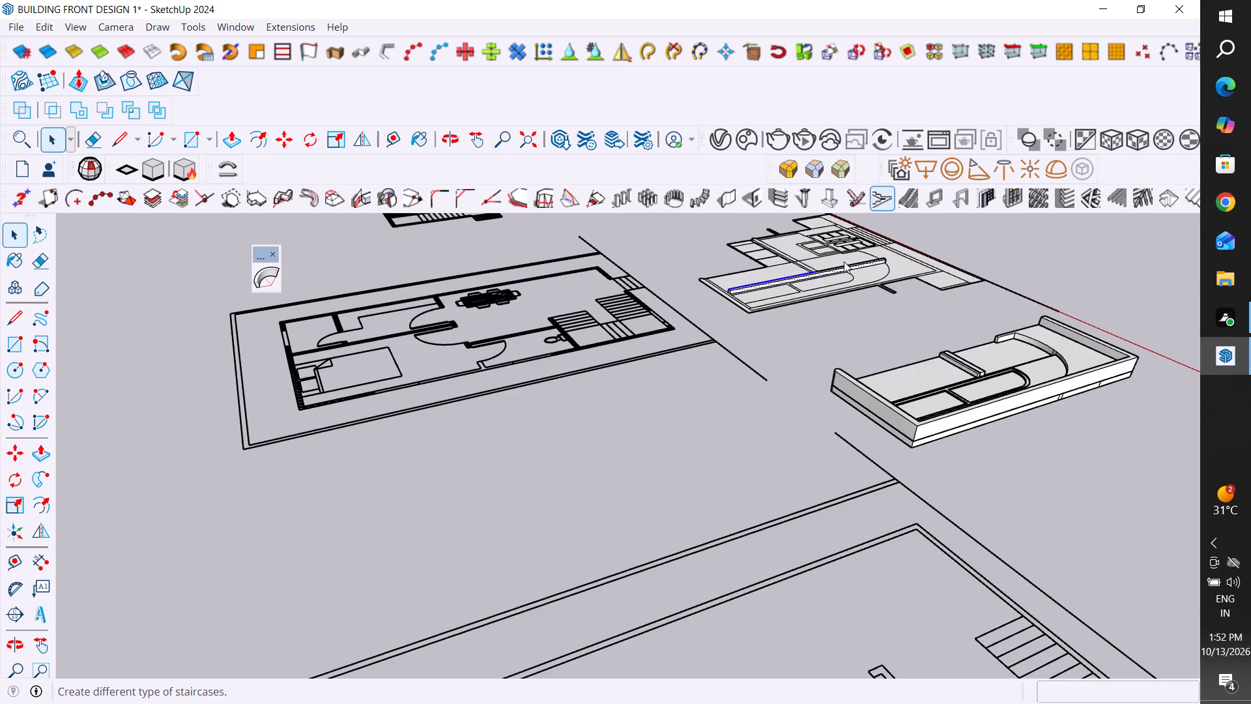
scroll(594, 366, up, 20)
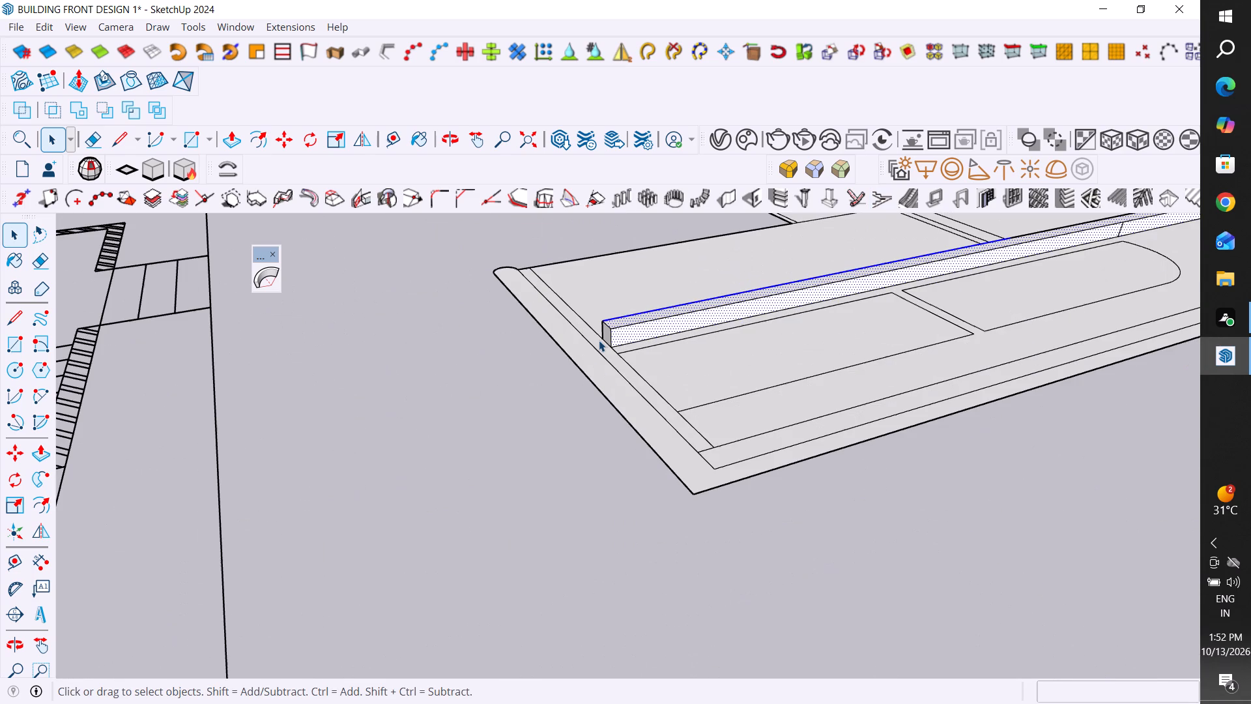
scroll(599, 340, up, 3)
ctrl+click(611, 327)
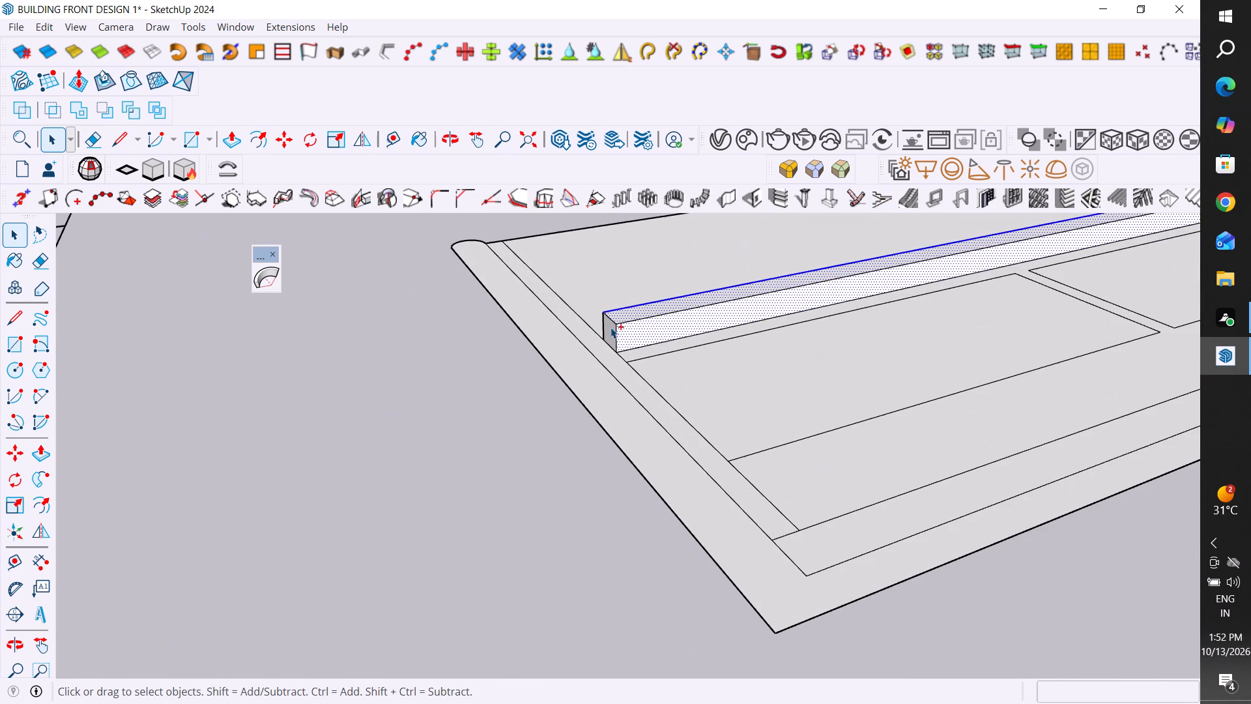
Add the raised strip's remaining long top edge and the edges around its upper end face to the selection.
ctrl+click(654, 317)
ctrl+click(616, 336)
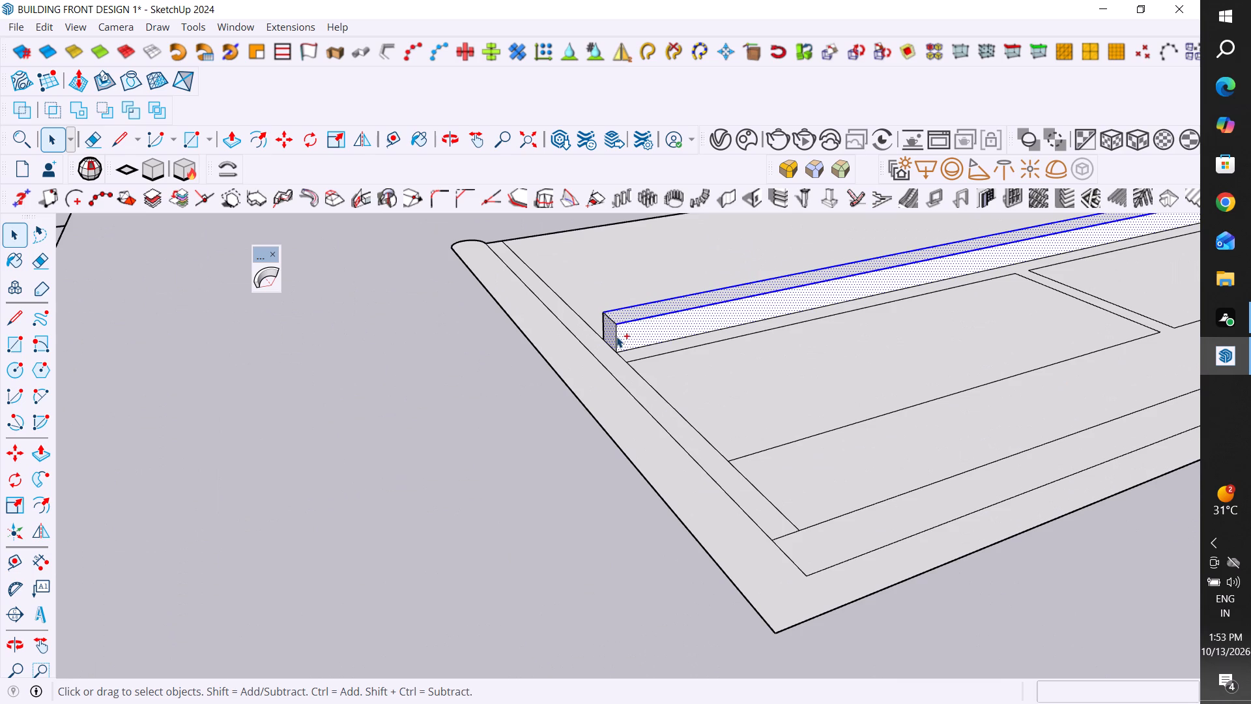
scroll(613, 334, up, 17)
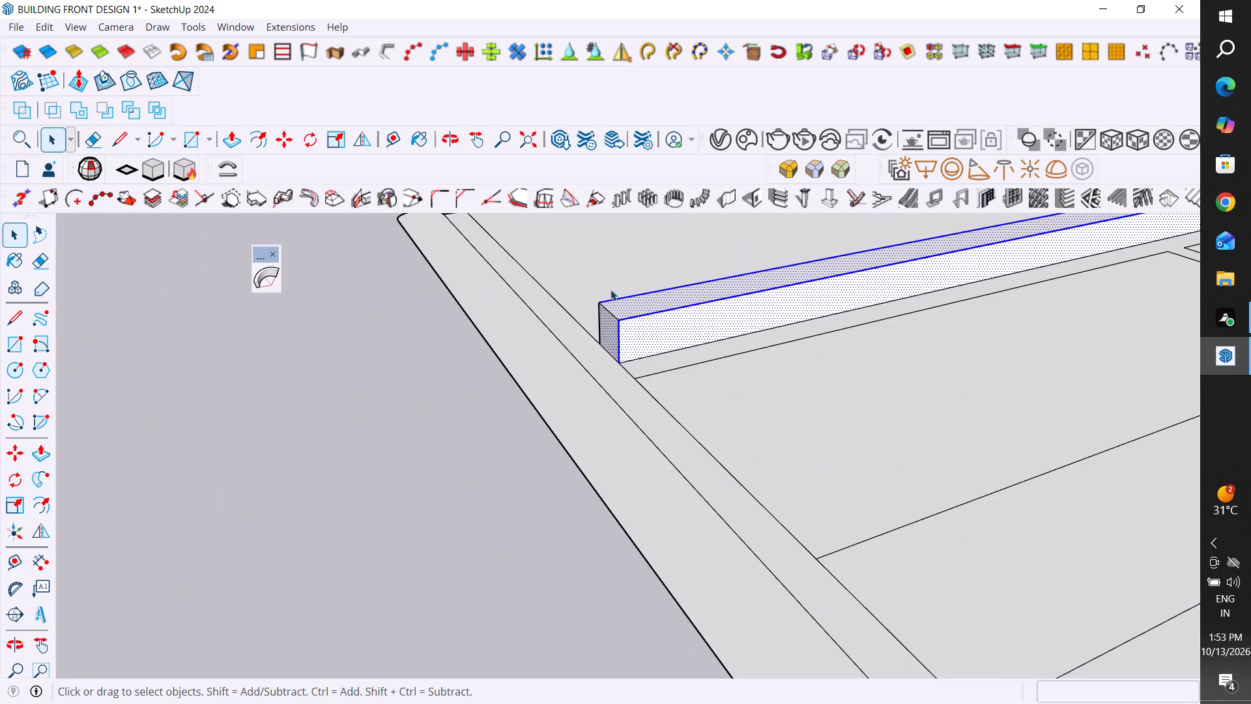
scroll(611, 289, up, 5)
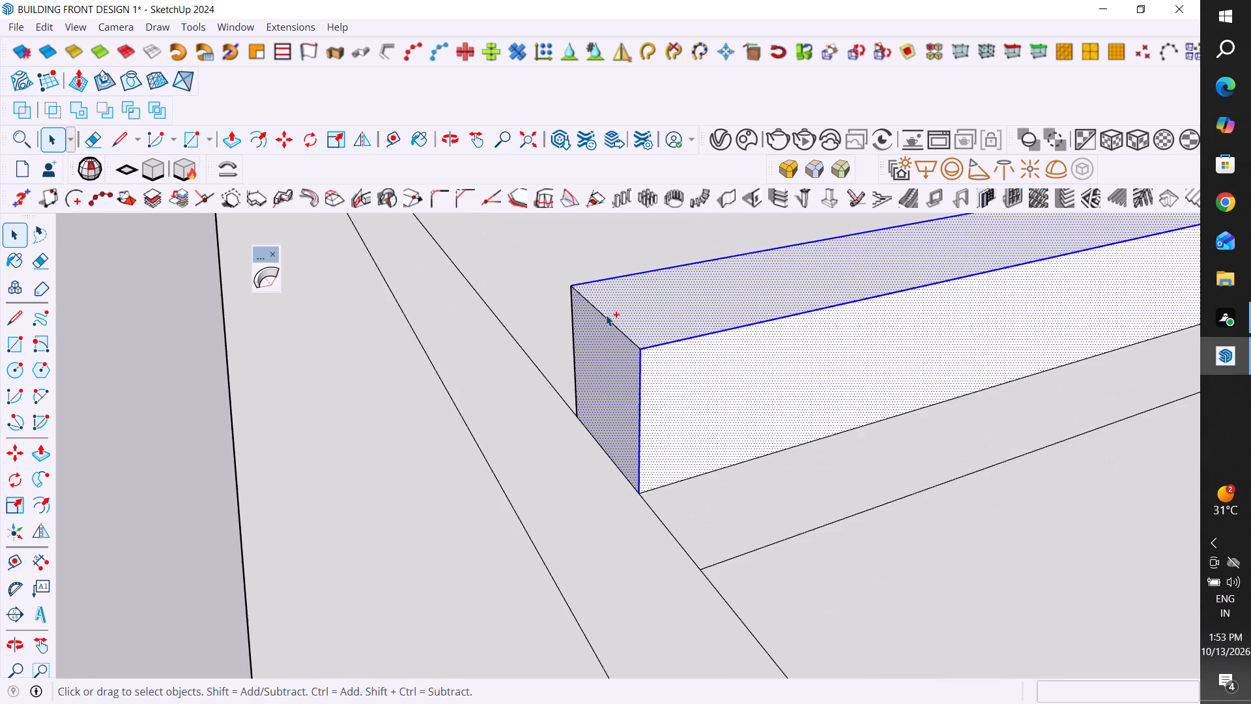
ctrl+click(613, 323)
ctrl+click(575, 351)
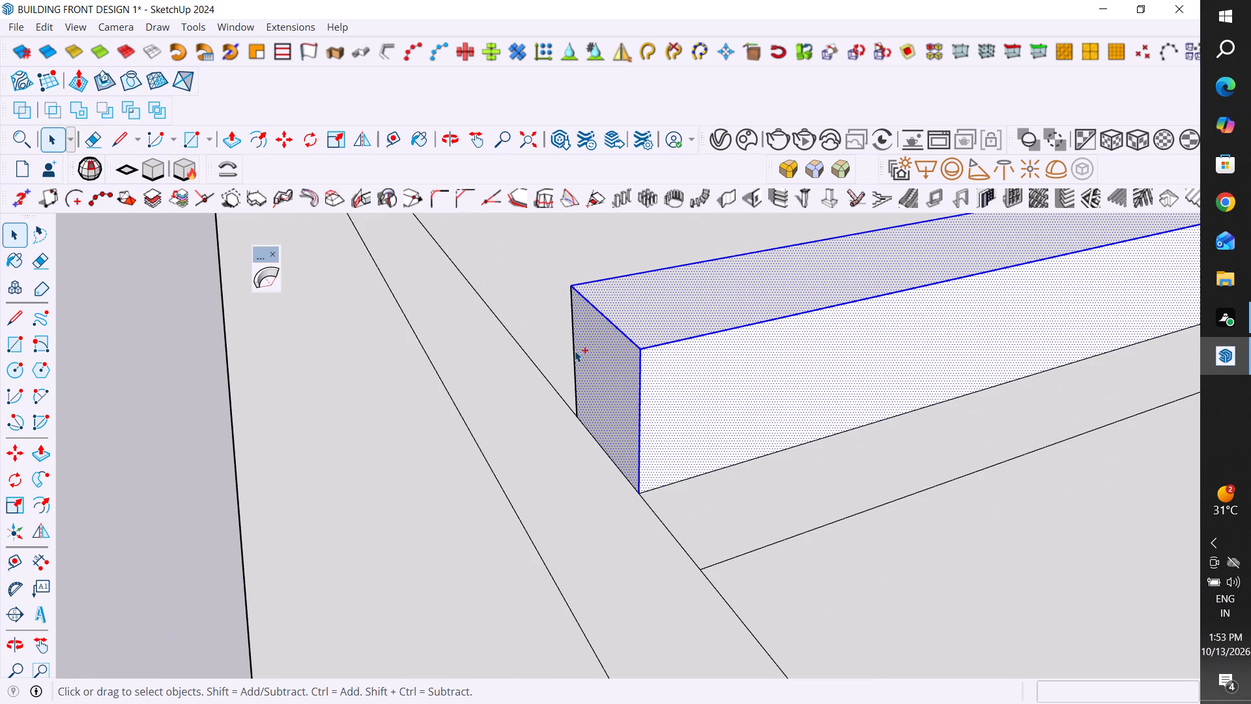
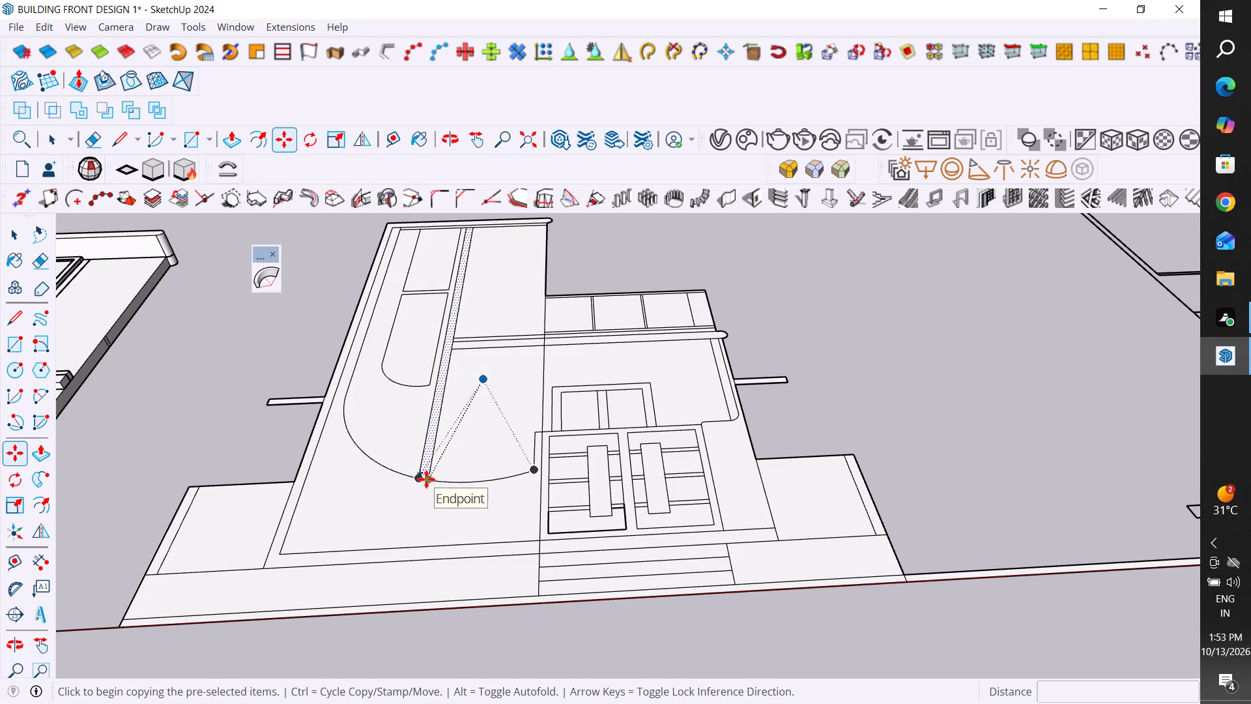
Copy the selected narrow vertical strip face 216" sideways into the empty space beside the flat front elevation.
click(426, 479)
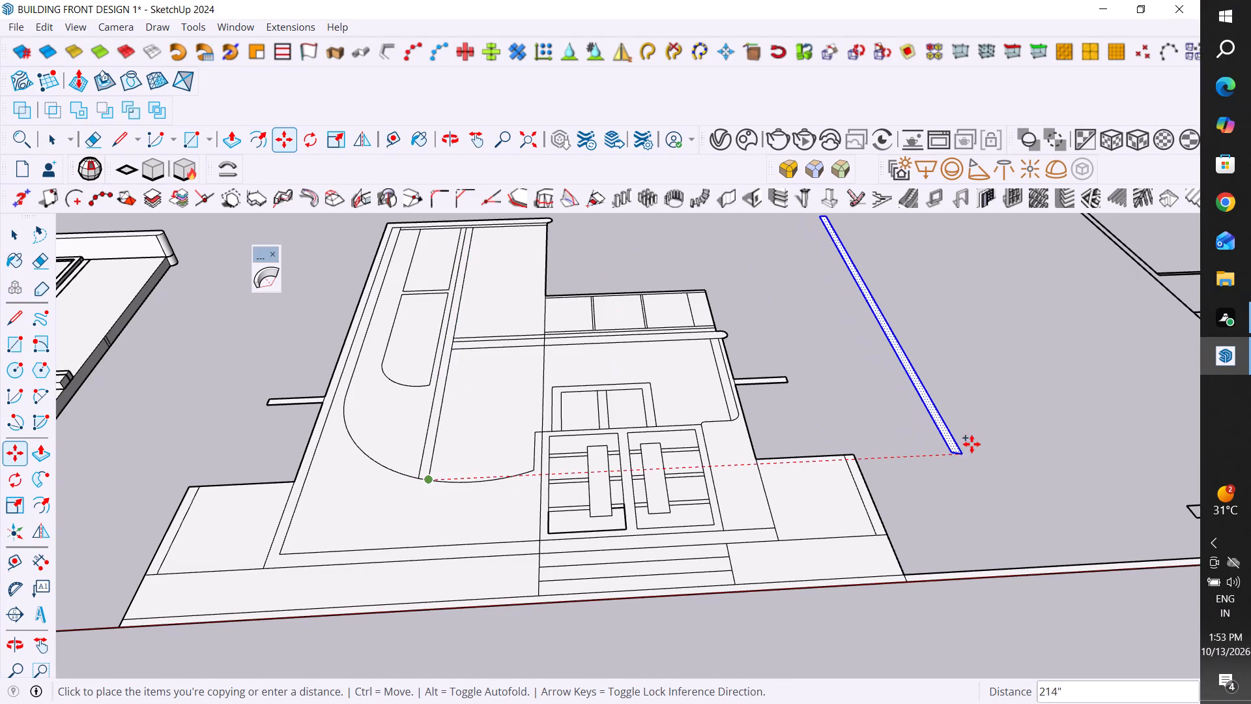
click(968, 456)
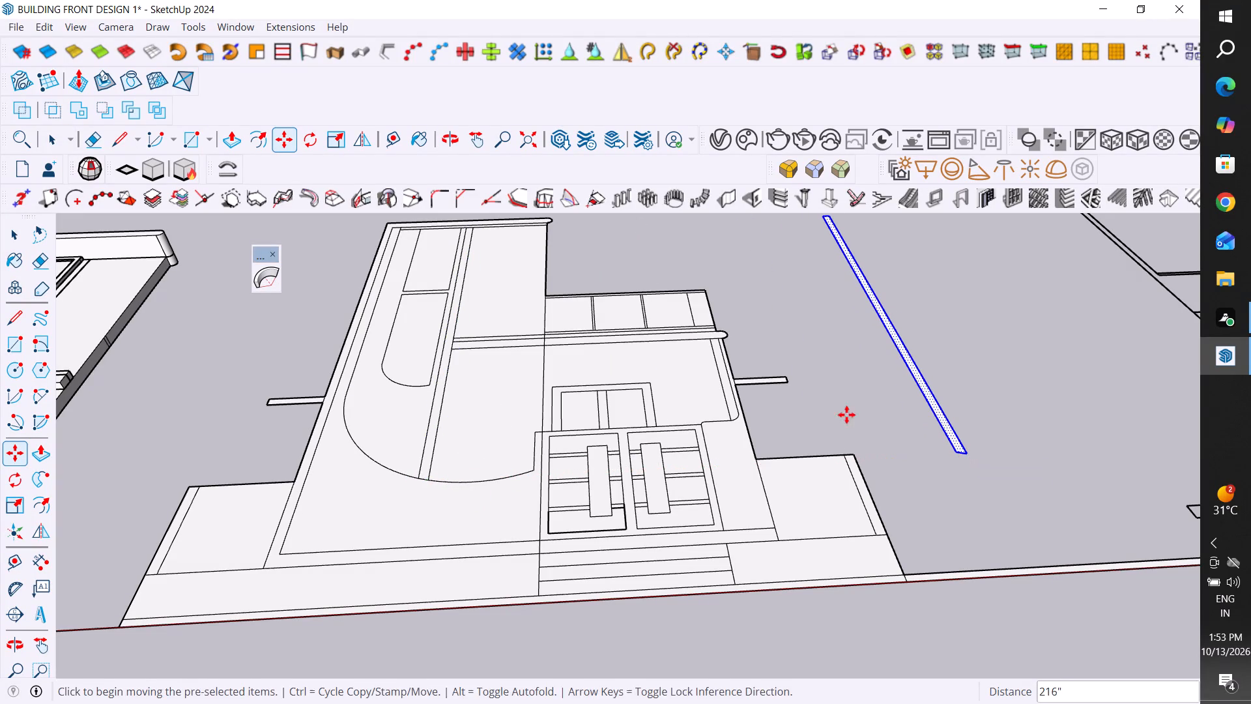
Extrude the copied strip face upward by 2".
click(12, 233)
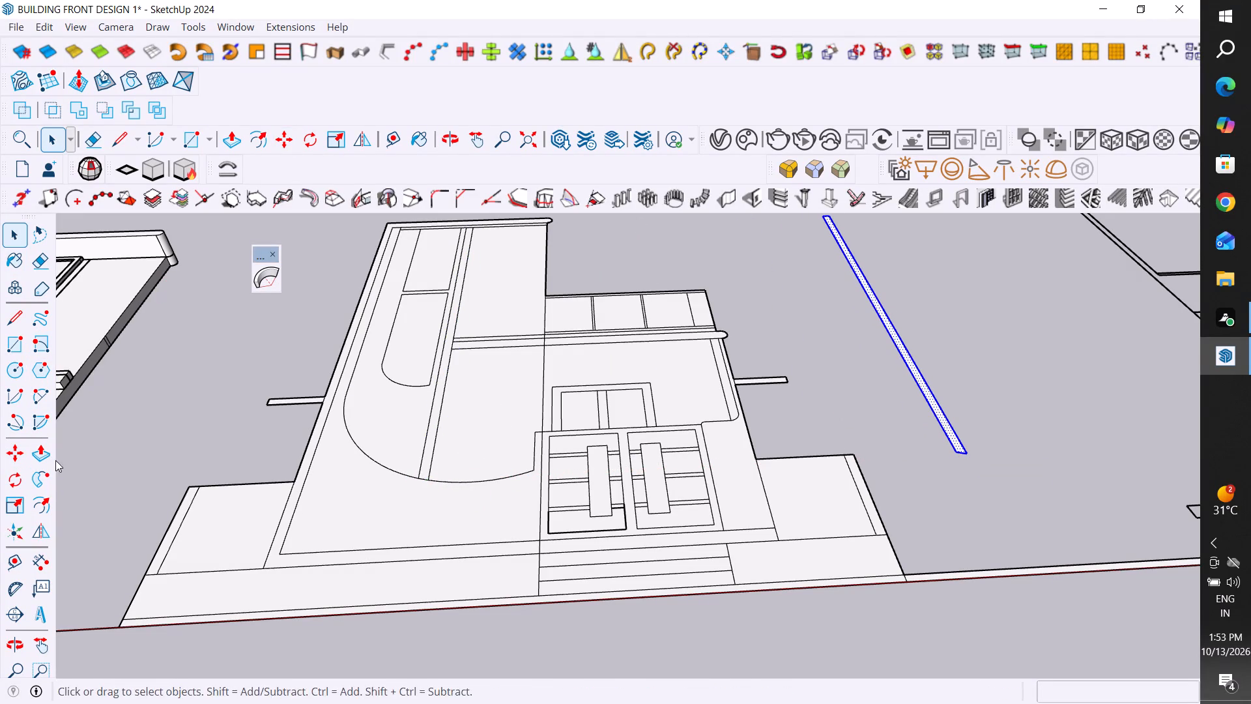
click(47, 452)
scroll(1176, 469, up, 16)
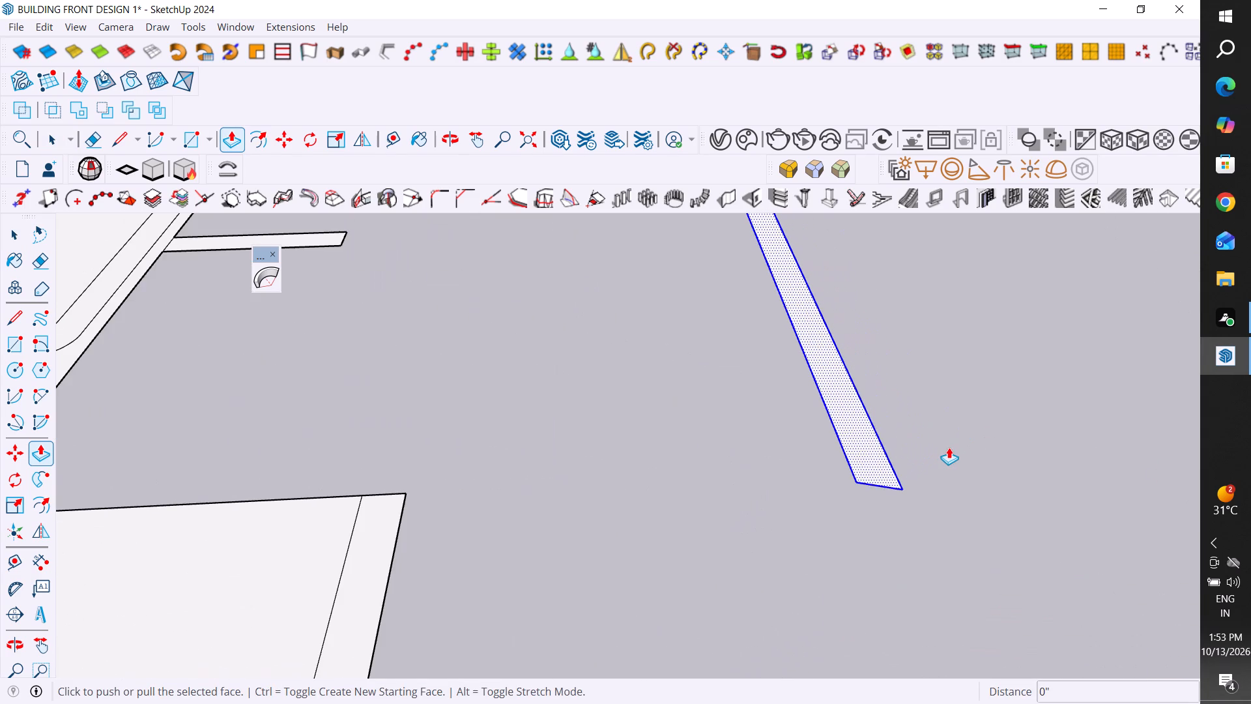
click(871, 467)
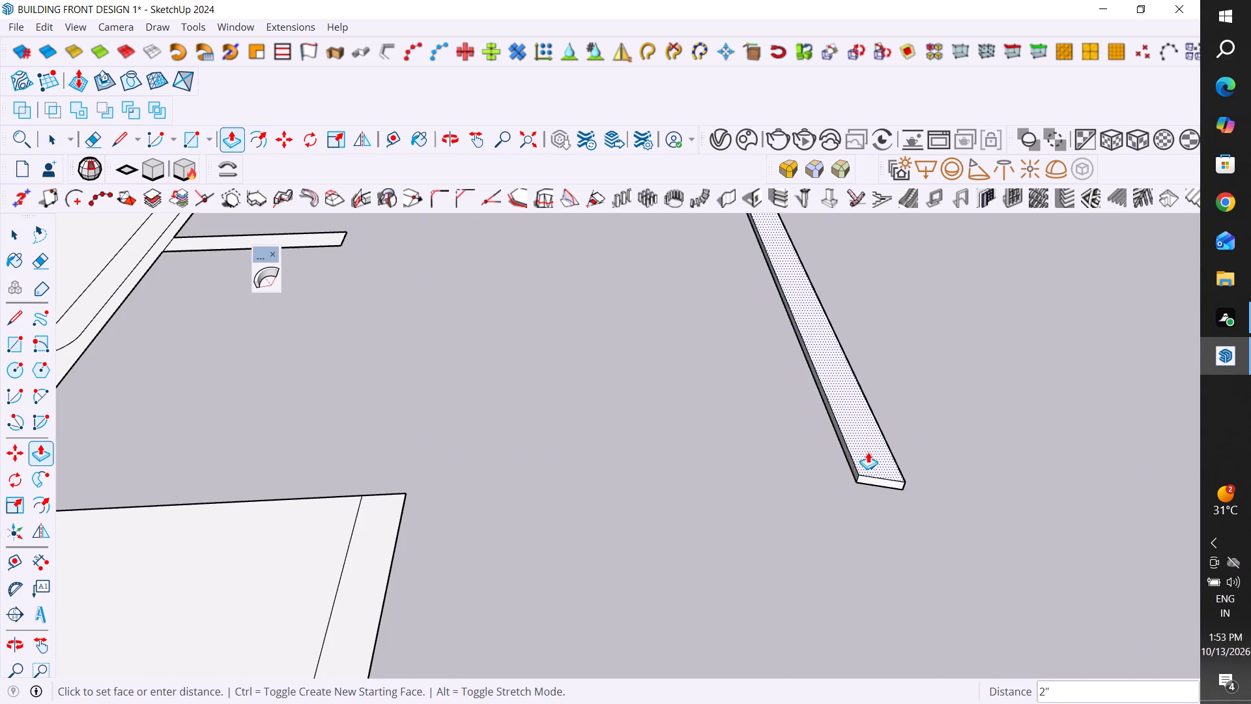
click(869, 445)
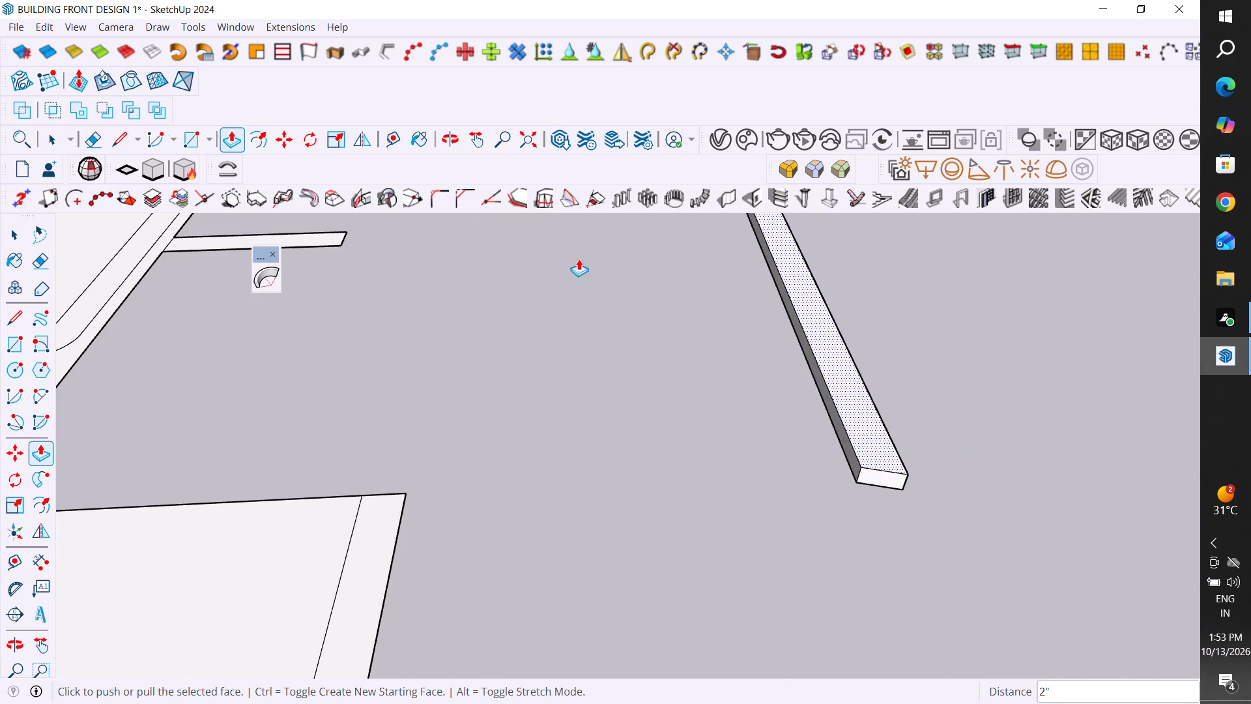
Select the whole extruded strip with all its connected faces and edges, and make it a group.
click(17, 235)
triple_click(859, 455)
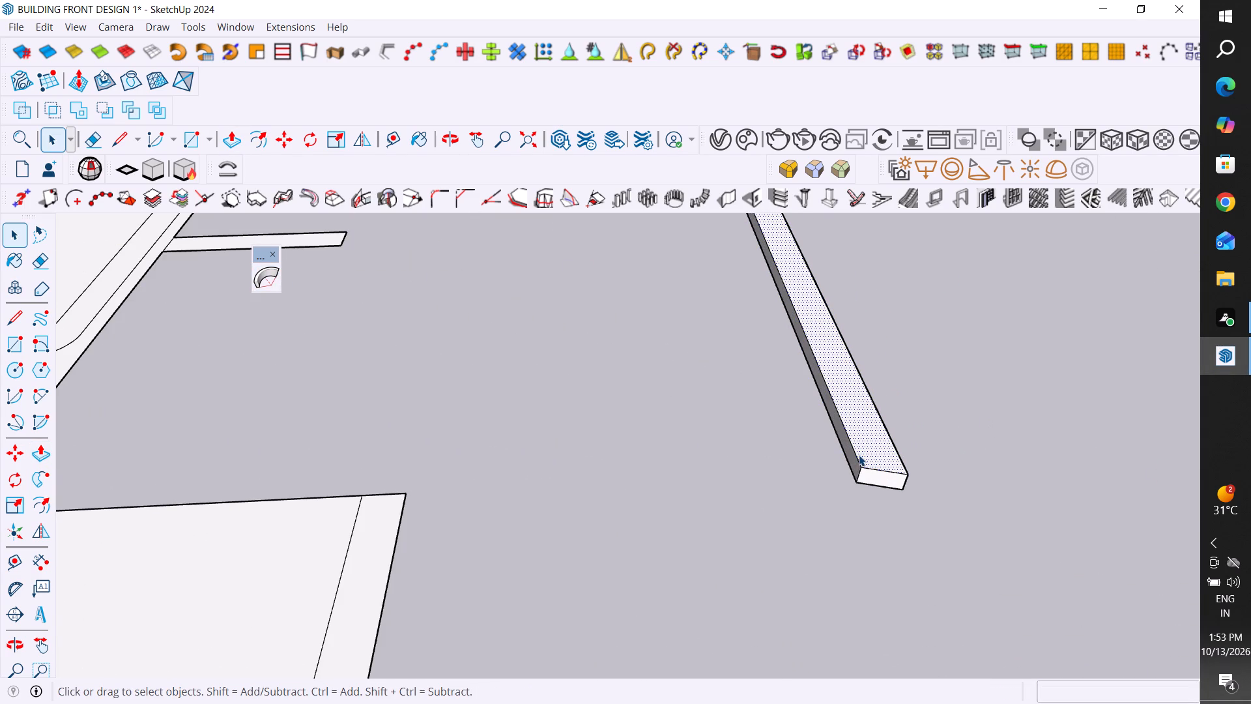
click(859, 455)
right_click(859, 455)
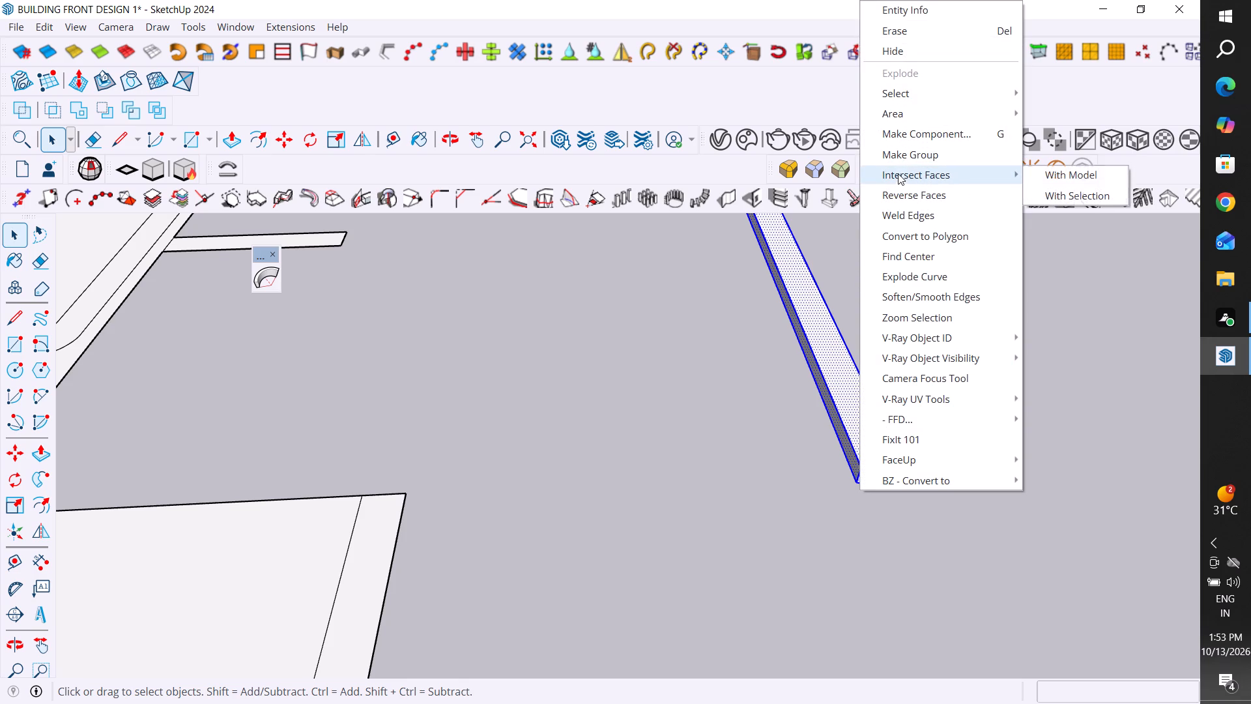
click(906, 158)
Move the strip group by its lower end corner about 445" onto the modelled tower, beside the recessed window panels.
scroll(833, 541, down, 5)
scroll(714, 602, down, 9)
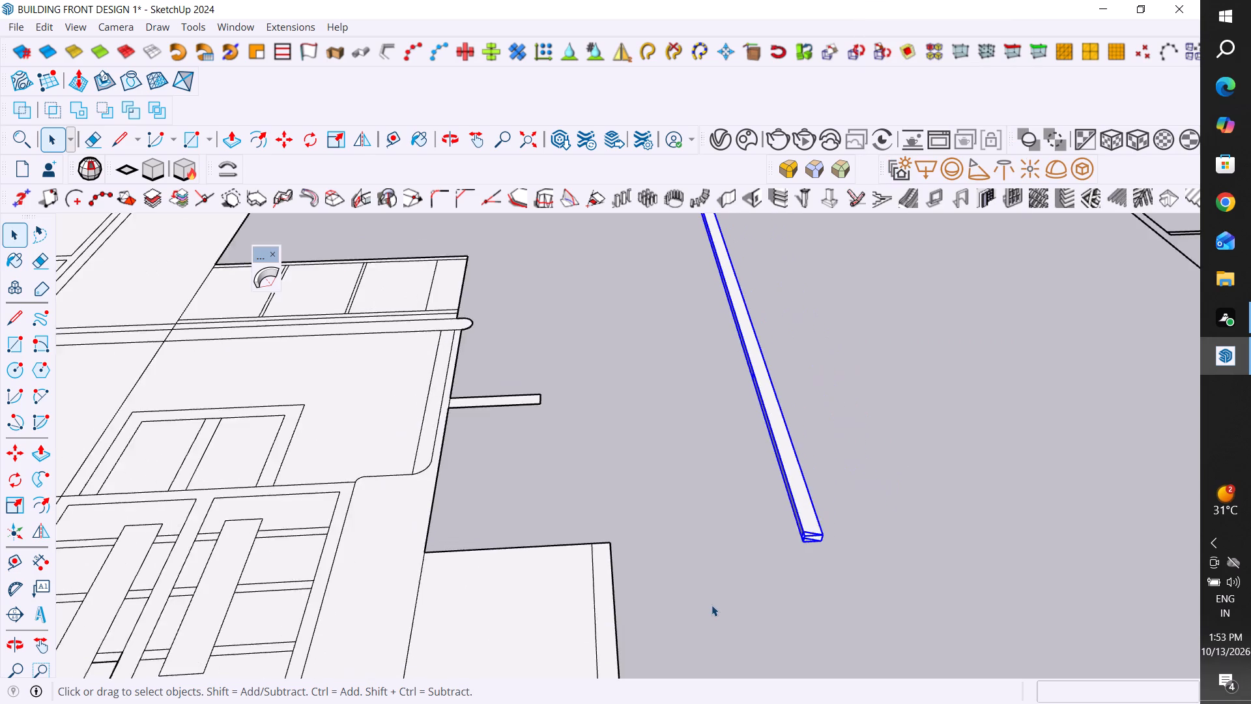
scroll(712, 605, down, 3)
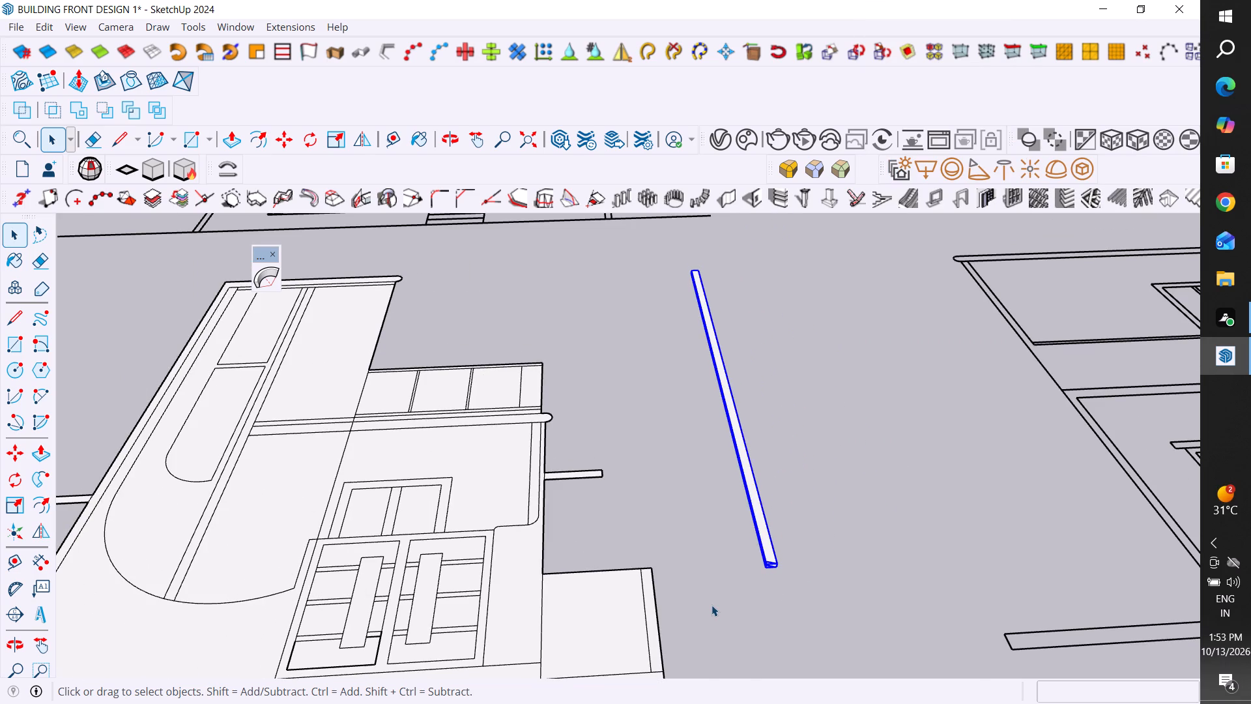
key(m)
scroll(747, 576, up, 15)
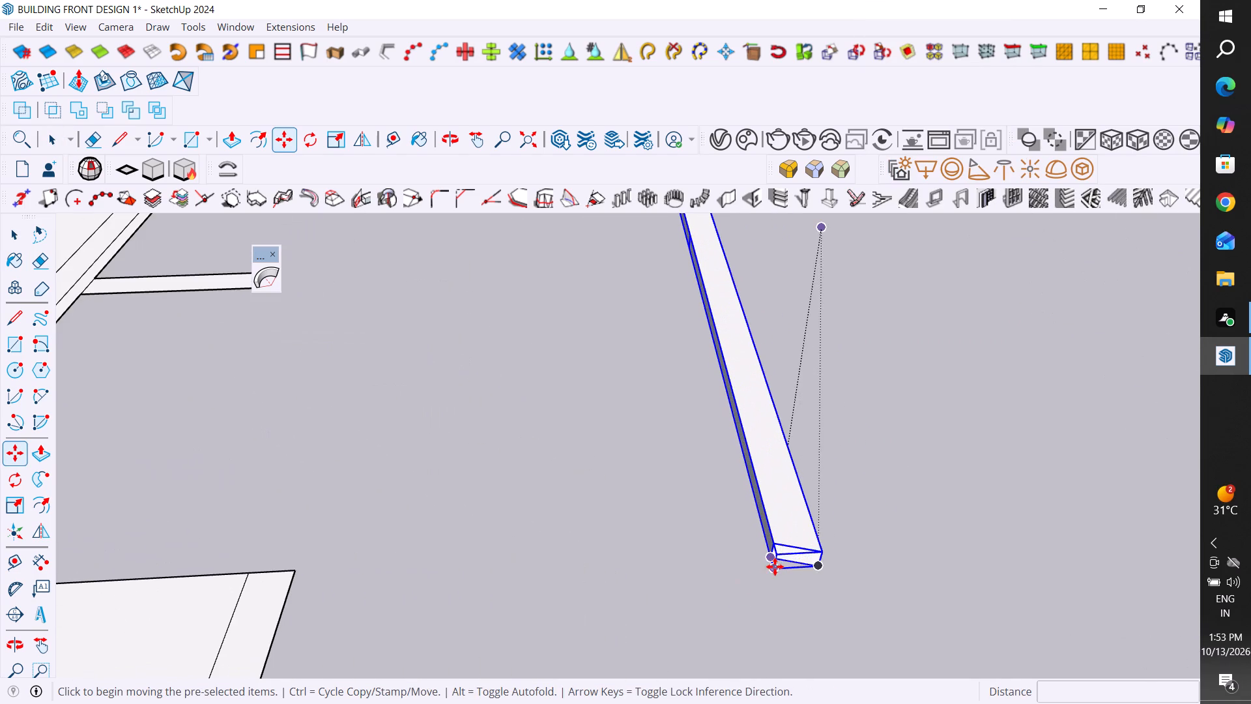
click(778, 552)
scroll(1082, 551, down, 9)
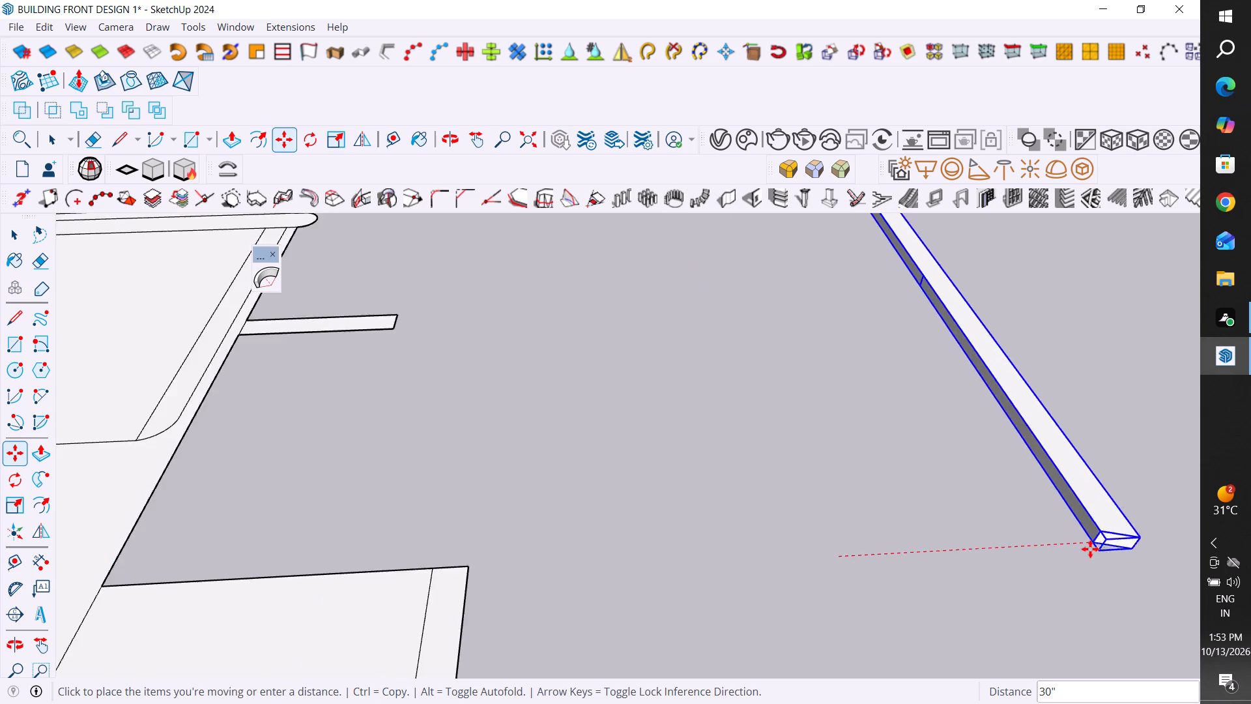
scroll(1090, 549, down, 20)
scroll(1090, 549, down, 11)
scroll(769, 563, up, 3)
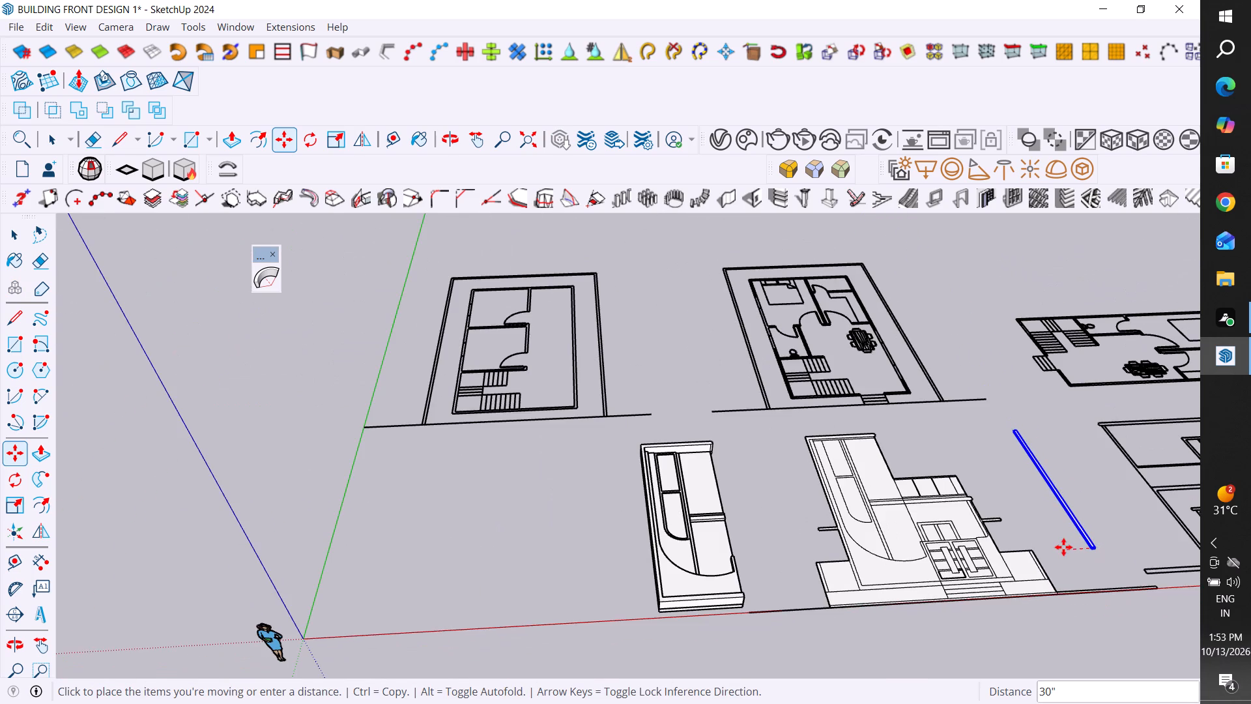
scroll(1063, 547, up, 20)
scroll(1063, 547, up, 1)
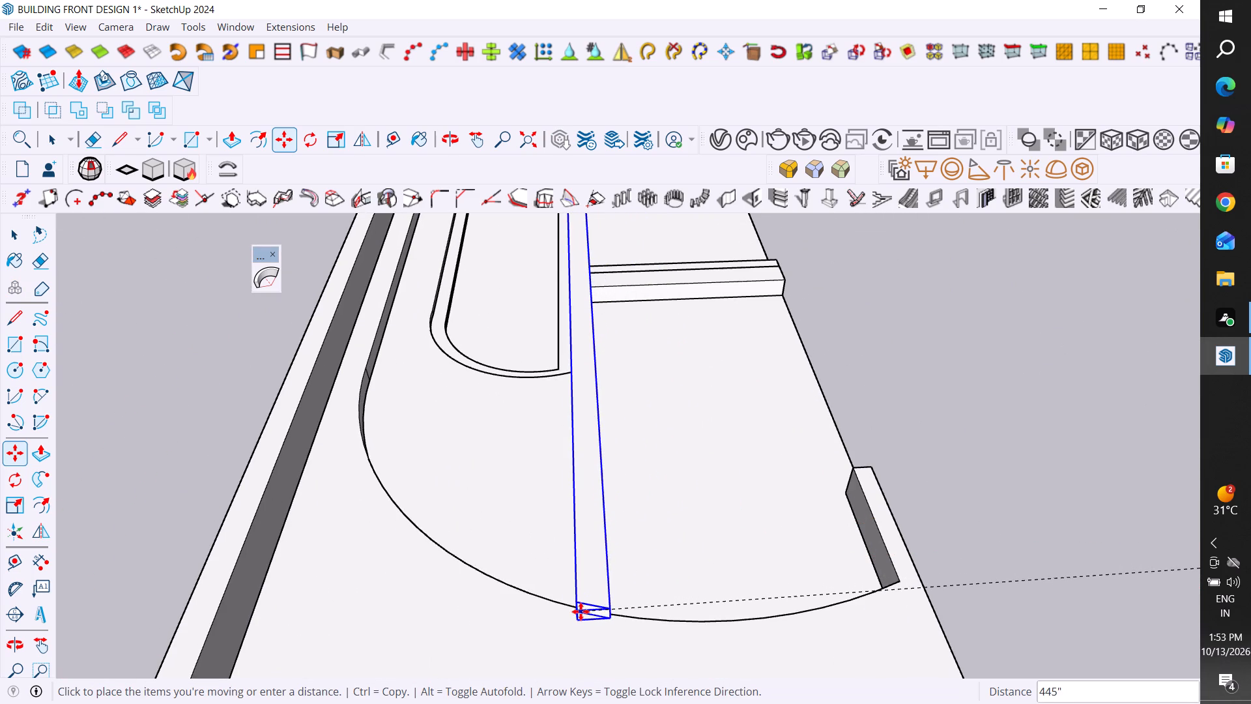
middle_drag(581, 612, 684, 497)
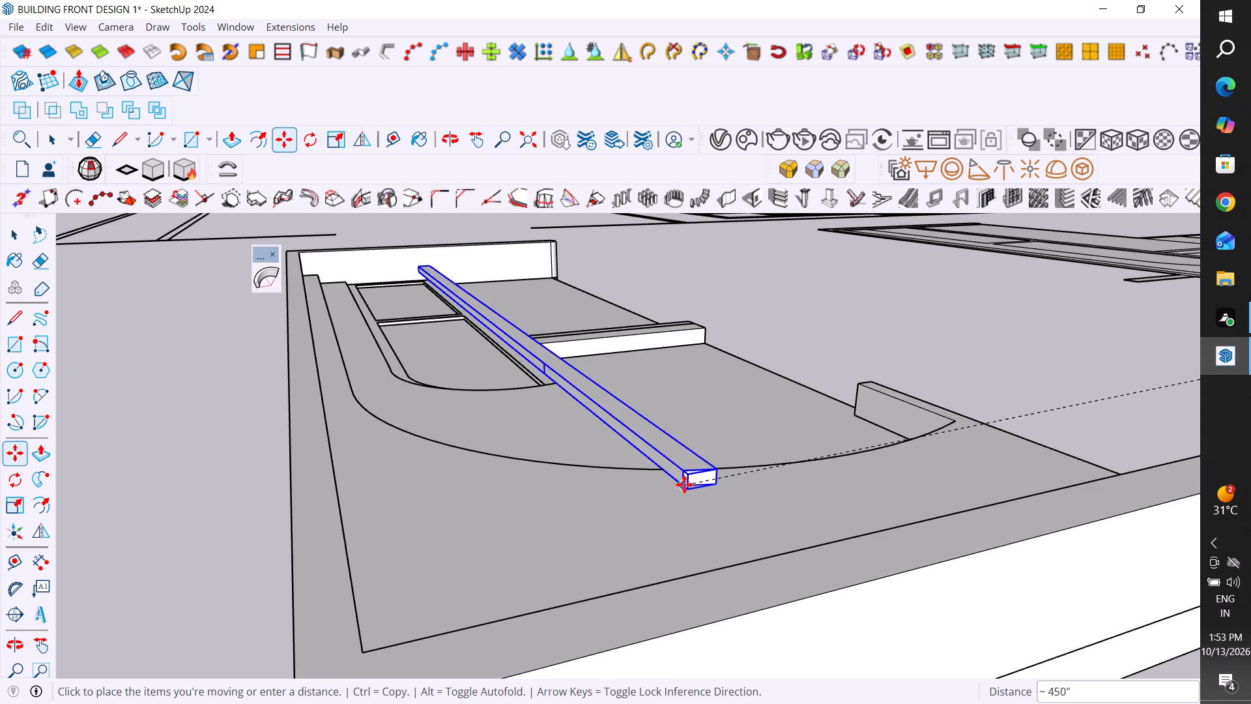
scroll(684, 484, up, 6)
middle_drag(680, 448, 300, 596)
middle_drag(911, 614, 736, 512)
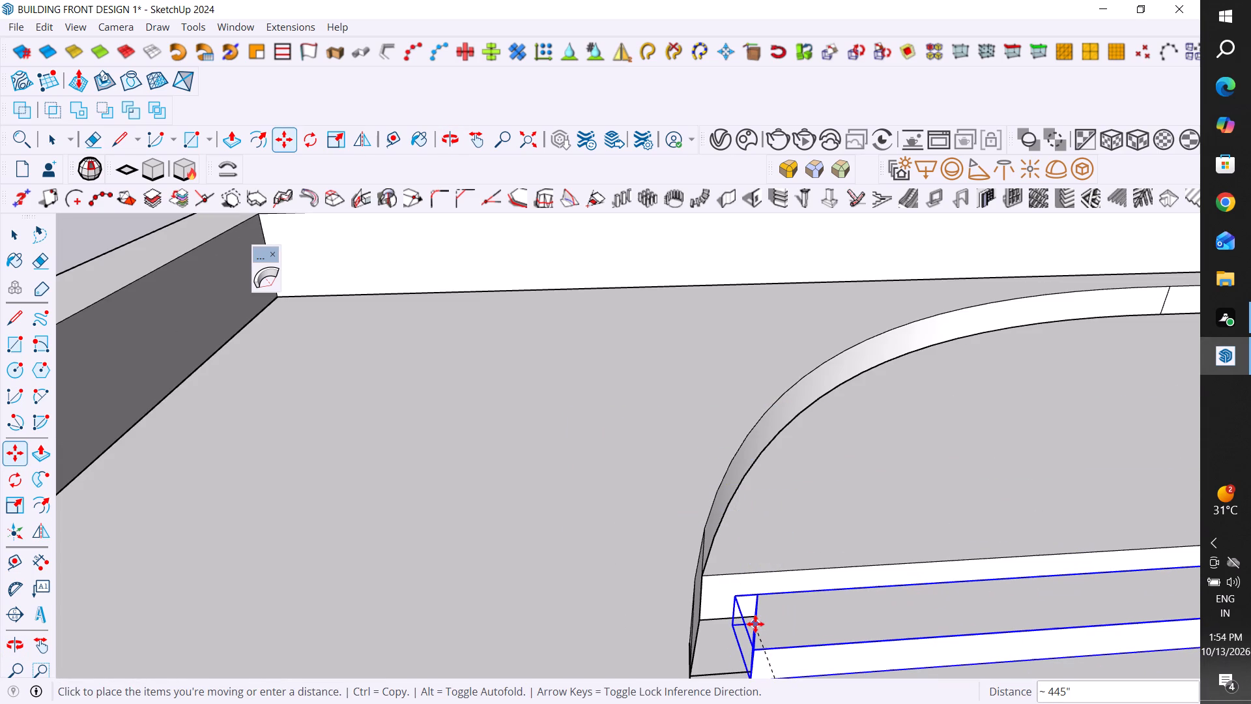
click(755, 624)
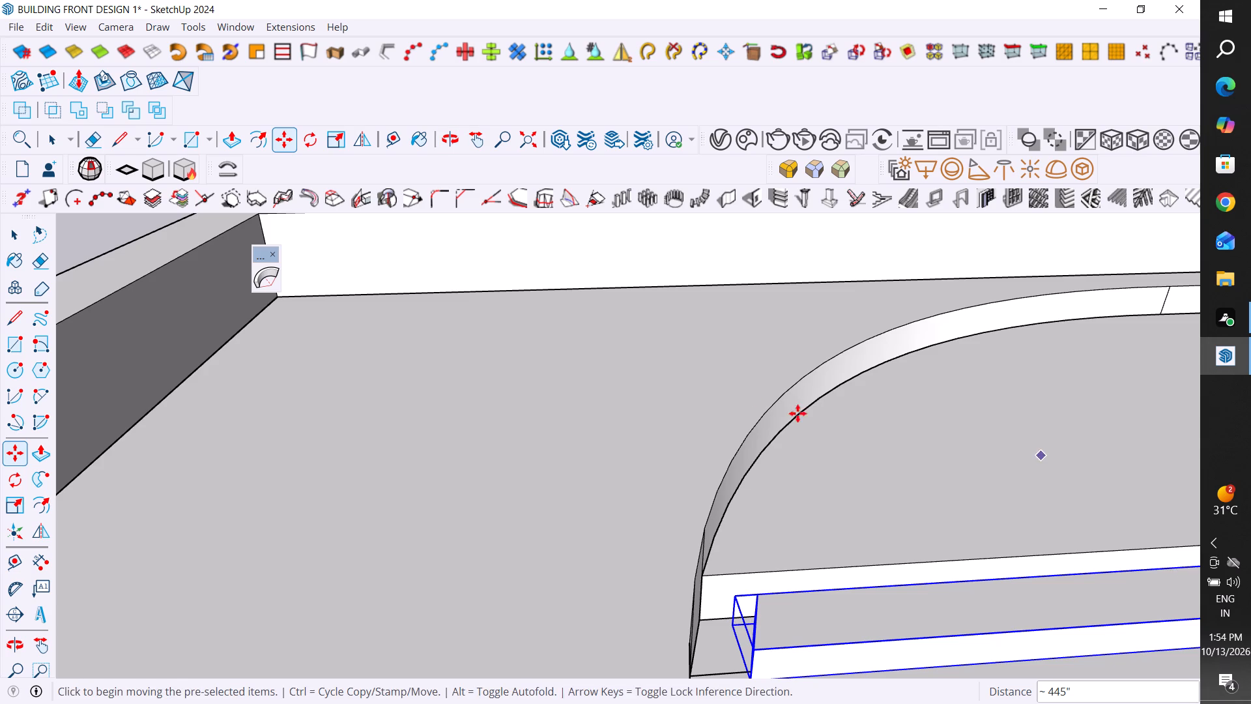
click(25, 241)
click(369, 379)
Move the strip group so its end corner snaps to the edge corner where the curved recess meets the window panels' side.
scroll(333, 480, down, 5)
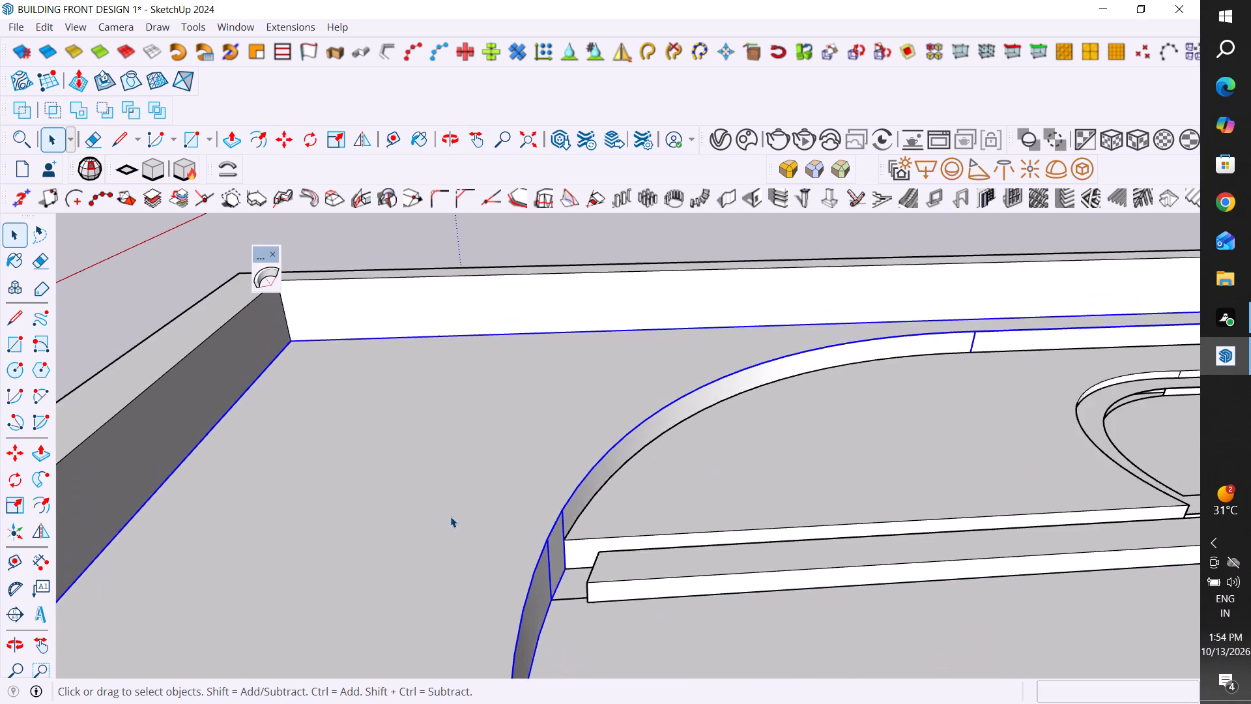
middle_drag(584, 556, 423, 664)
click(500, 602)
scroll(485, 576, up, 5)
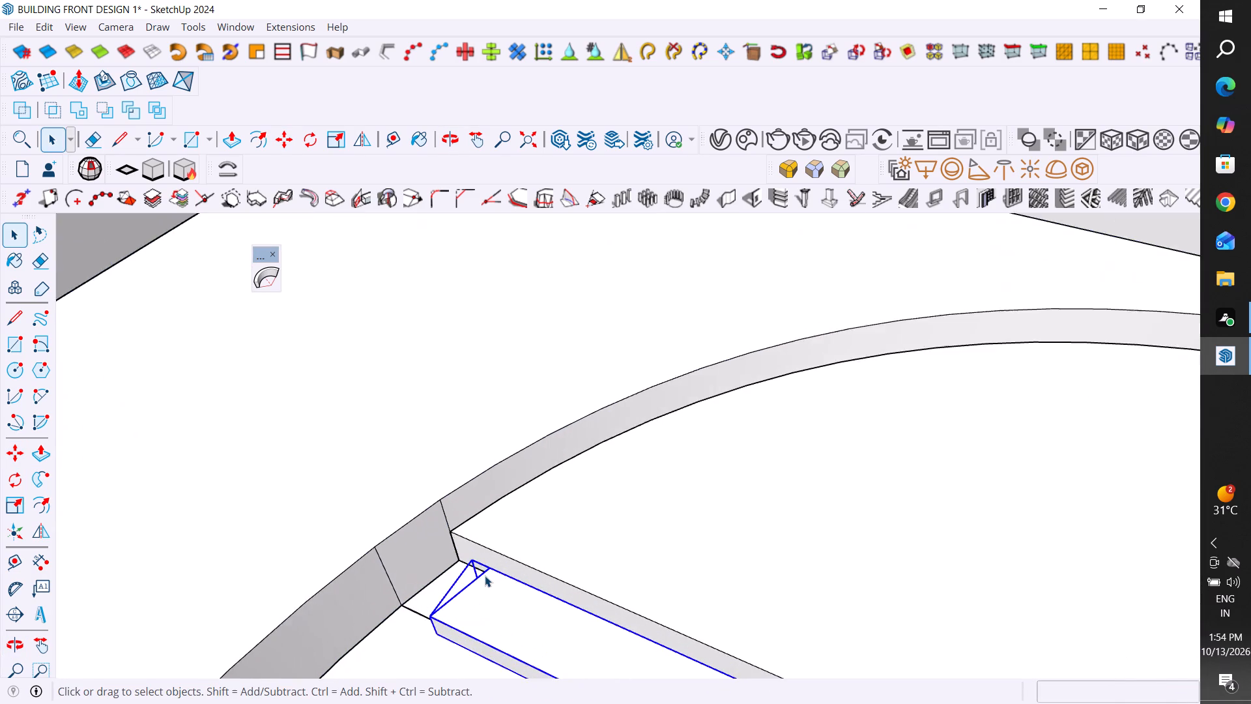
scroll(485, 576, up, 5)
key(m)
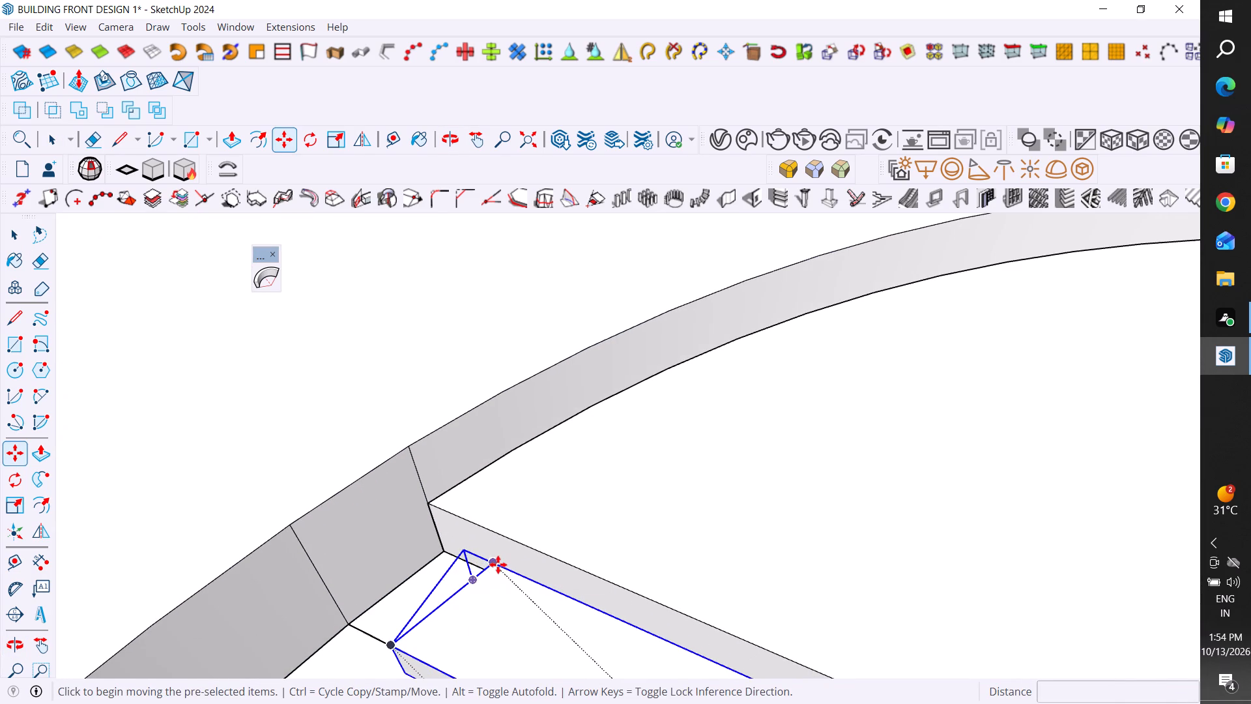
click(498, 565)
click(433, 505)
Move the strip group down 1" so its bottom corner meets the base corner of the curved recess wall.
scroll(628, 551, down, 4)
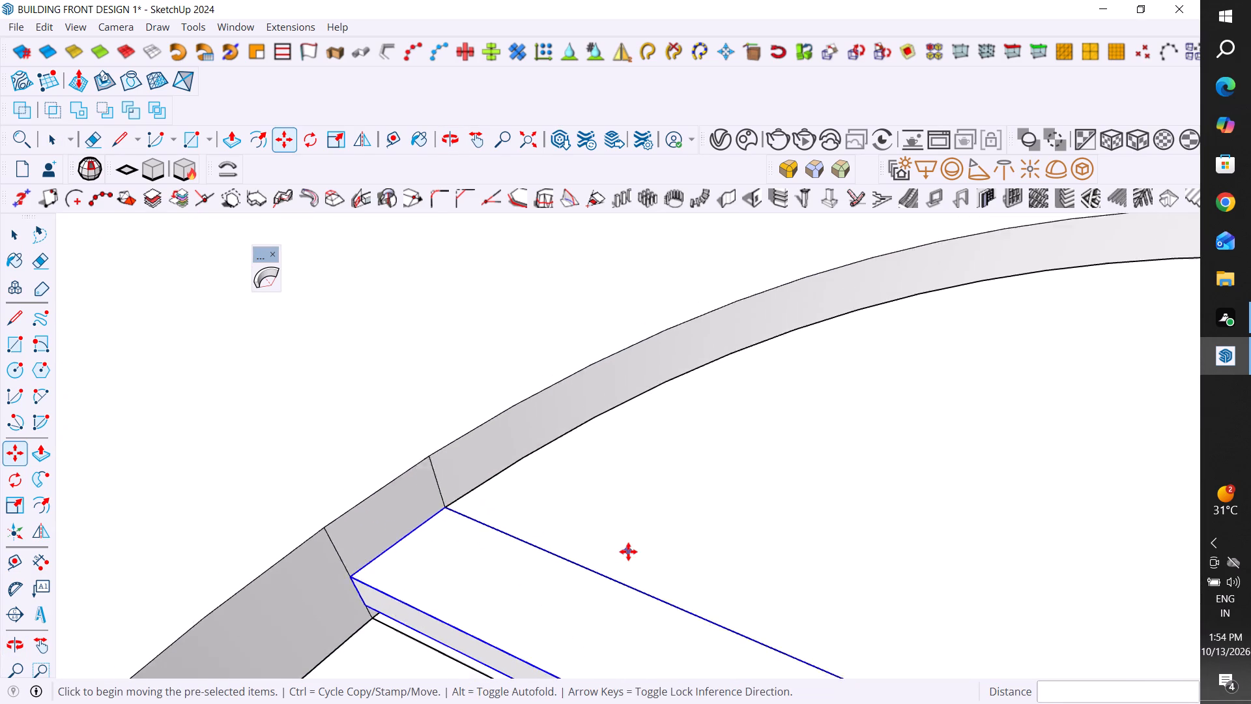
scroll(628, 551, down, 2)
middle_drag(492, 614, 530, 489)
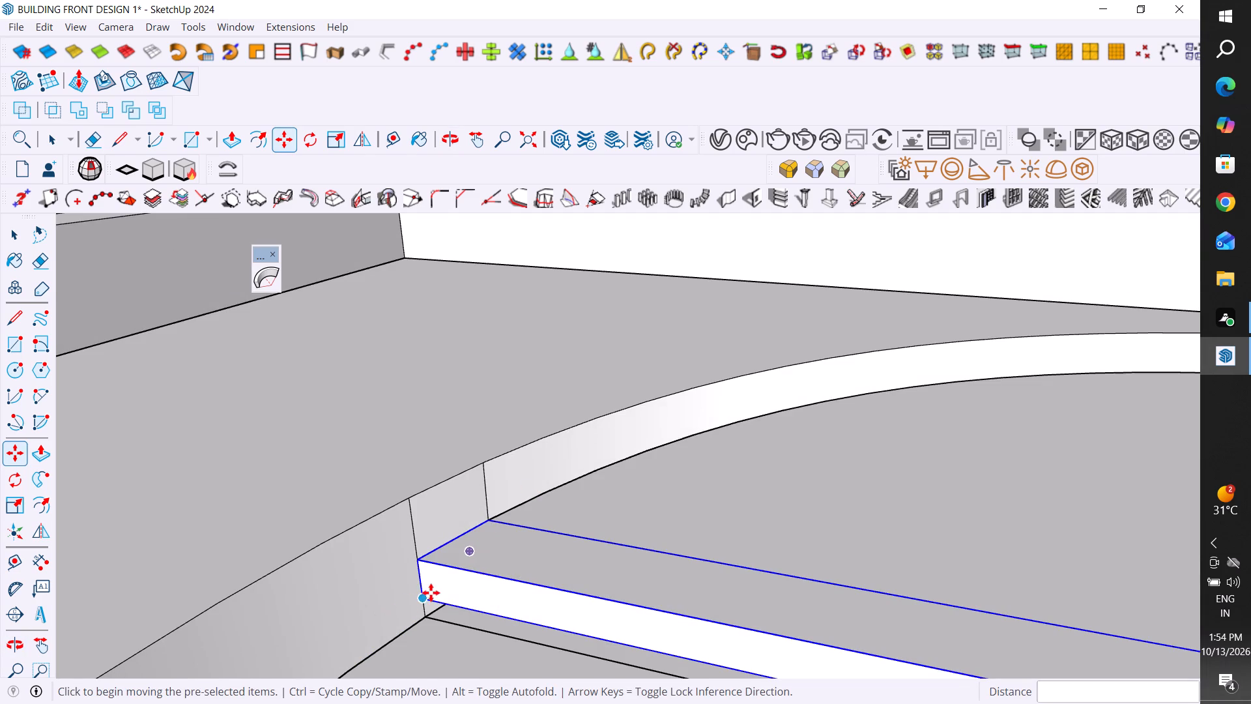
click(420, 602)
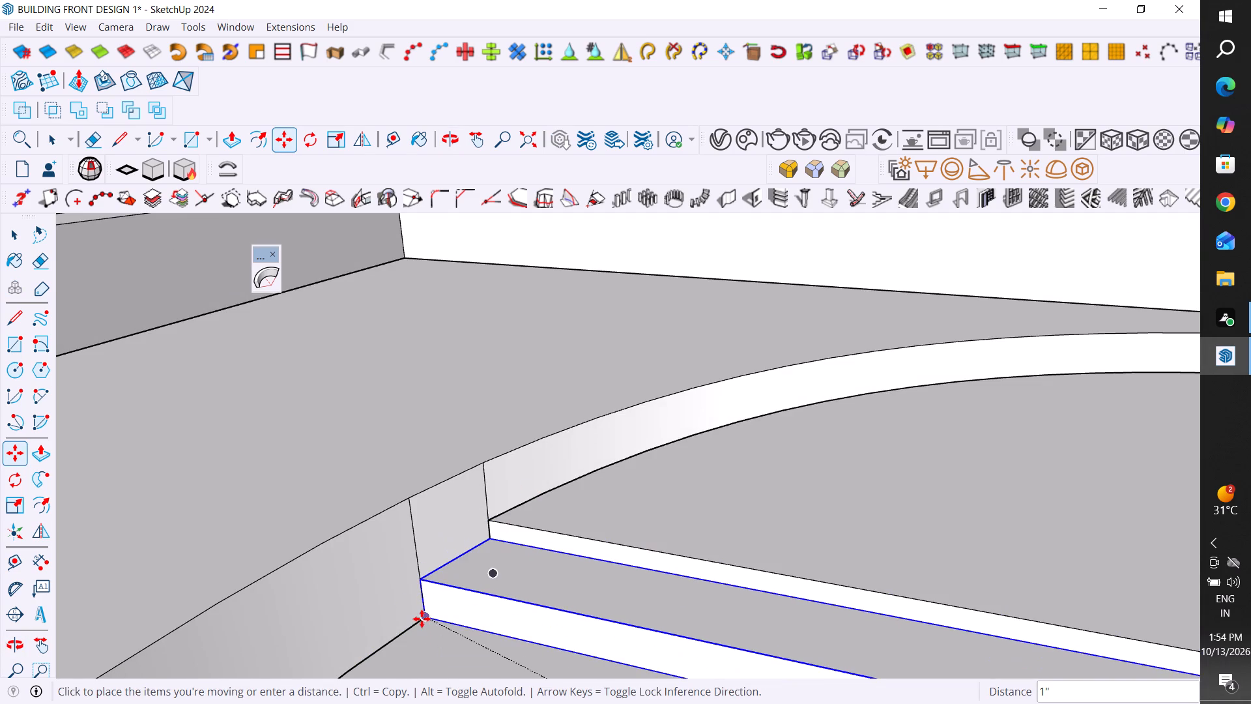
click(422, 619)
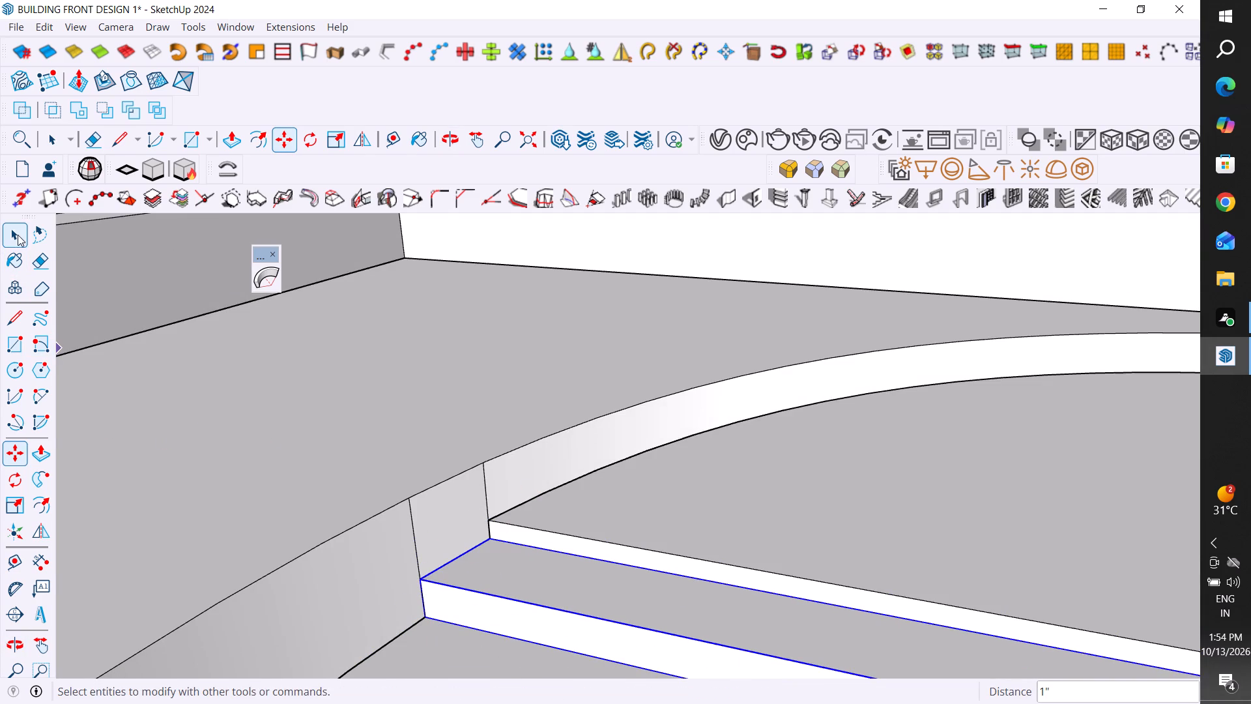
click(19, 233)
Examine the tower with its placed strip from several angles, comparing it with the flat front elevation and surrounding drawings.
scroll(377, 490, down, 18)
middle_drag(547, 593, 673, 670)
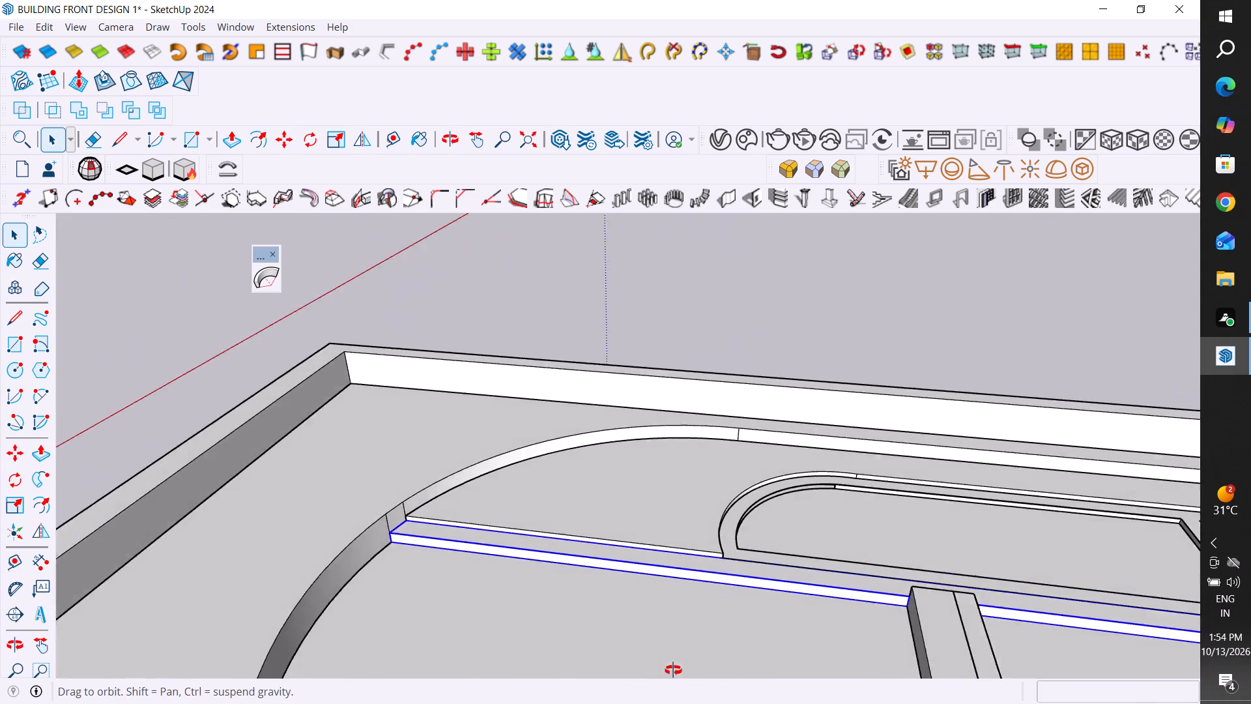
middle_drag(673, 670, 758, 669)
scroll(614, 615, down, 7)
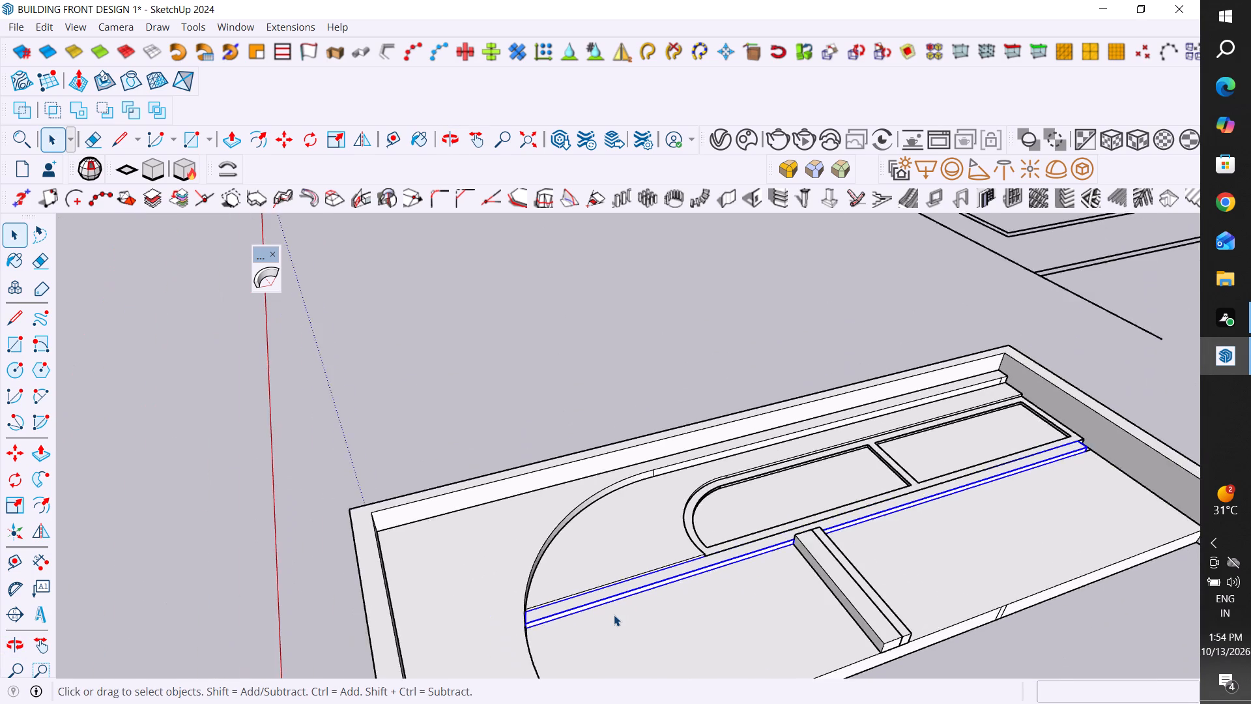
scroll(614, 615, down, 8)
middle_drag(536, 538, 748, 656)
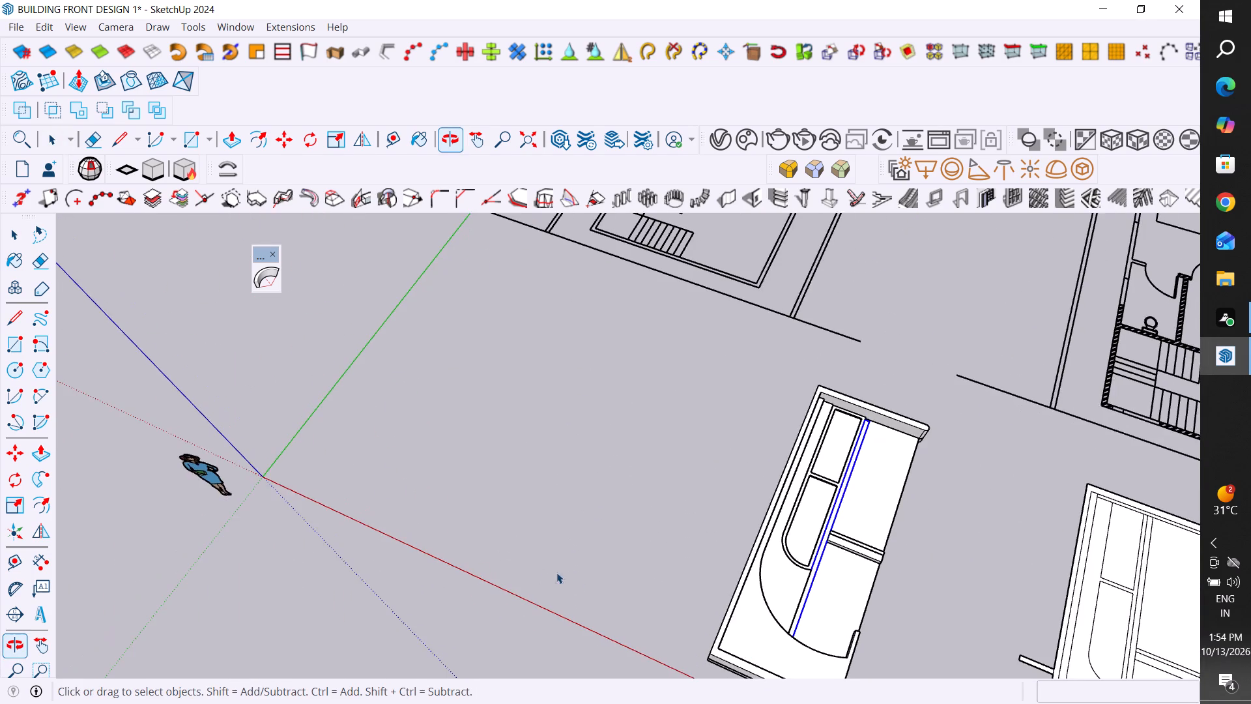
scroll(527, 520, down, 7)
middle_drag(462, 470, 633, 514)
scroll(588, 531, down, 9)
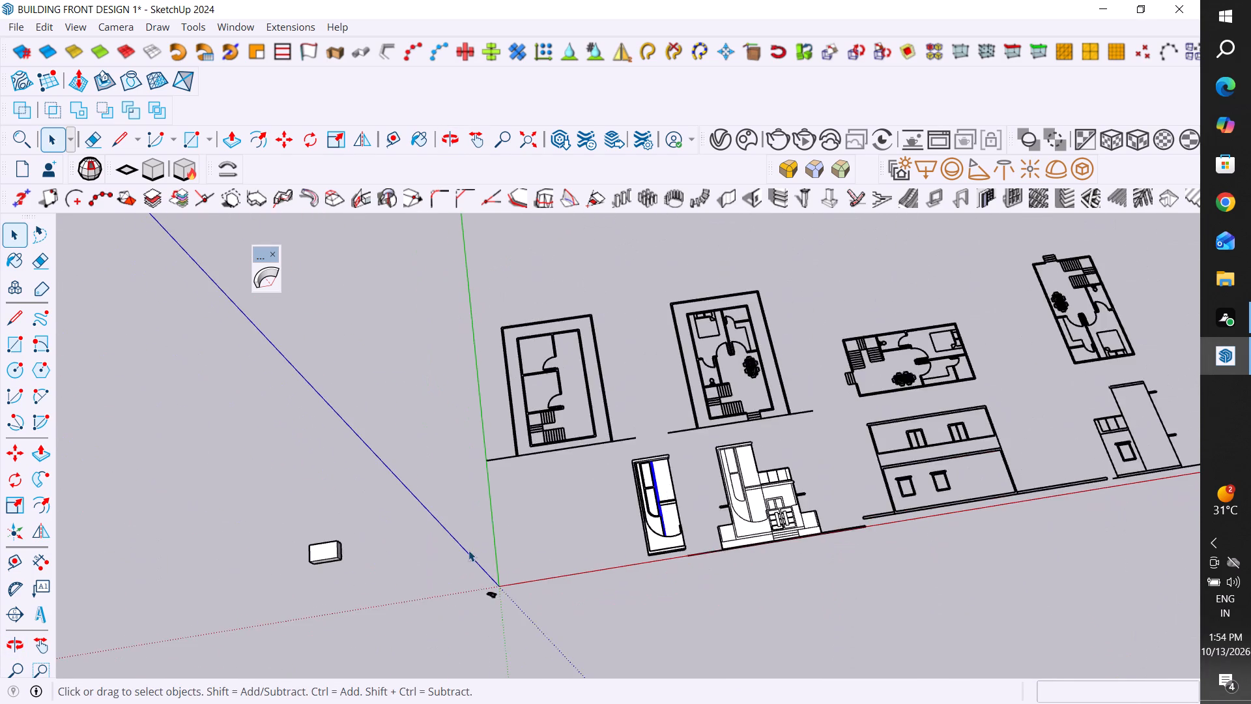
scroll(468, 550, down, 2)
scroll(740, 530, up, 3)
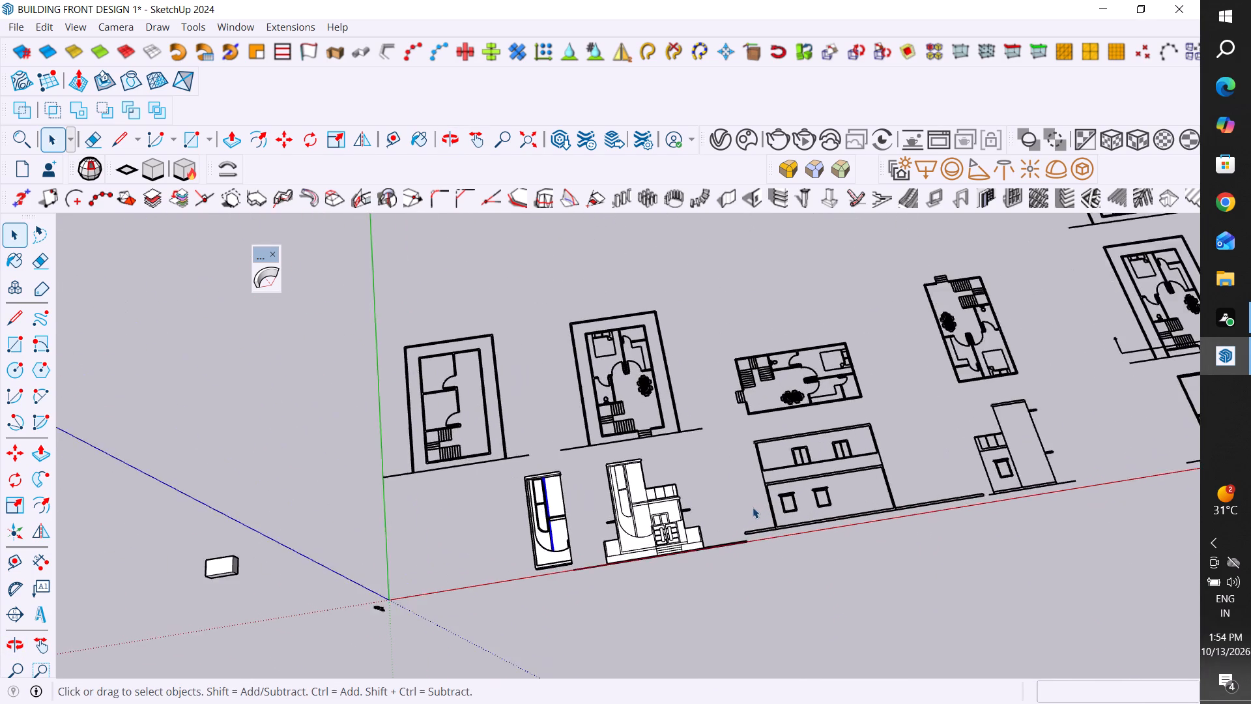
scroll(753, 507, up, 5)
middle_drag(745, 548, 733, 597)
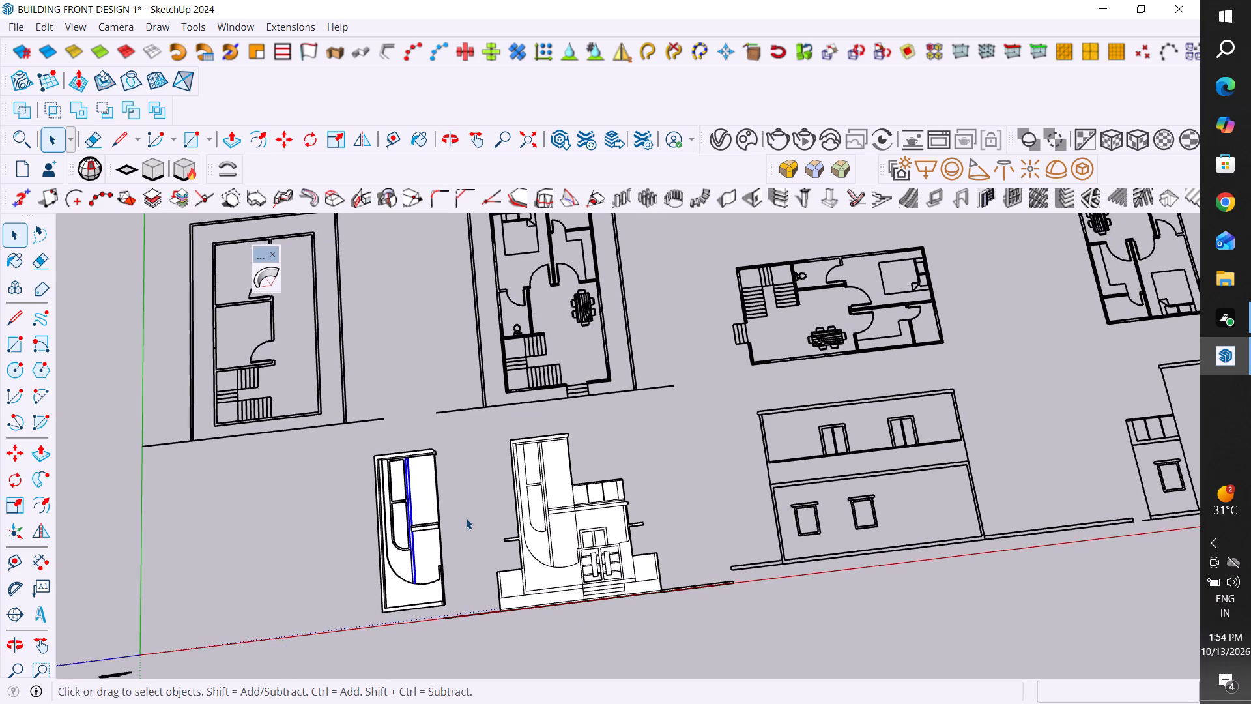
click(466, 518)
middle_drag(720, 614, 711, 595)
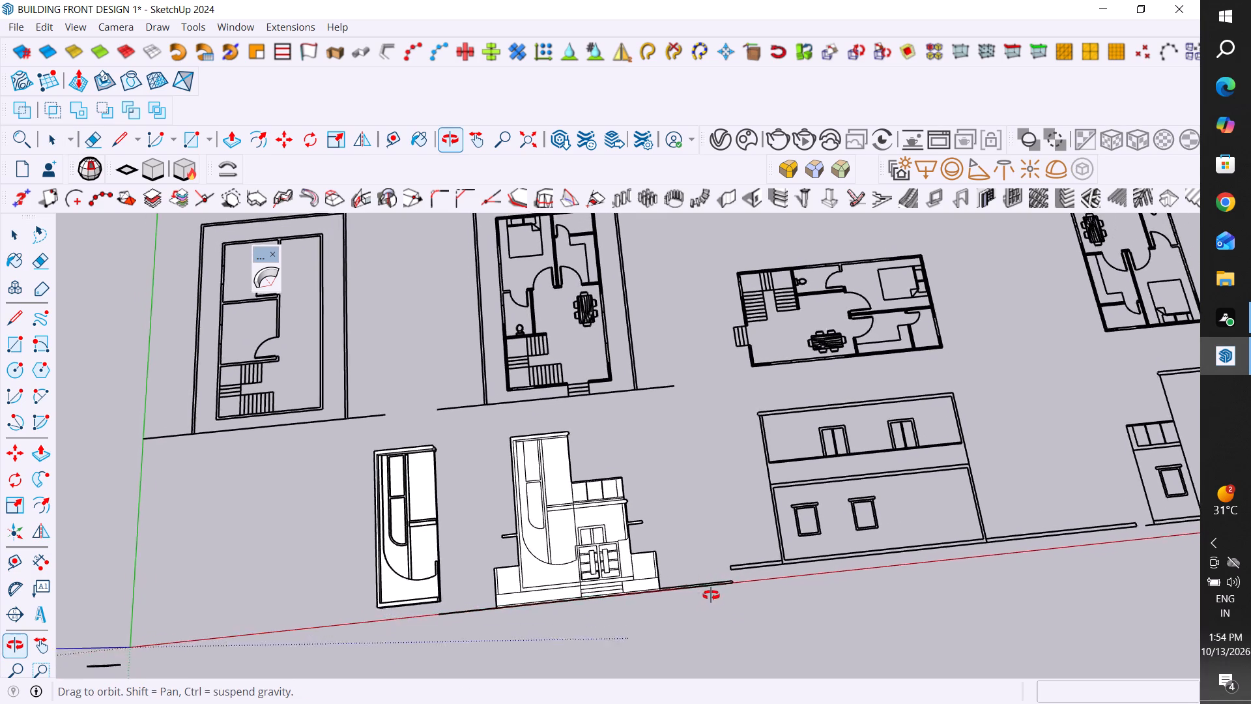
middle_drag(711, 595, 695, 575)
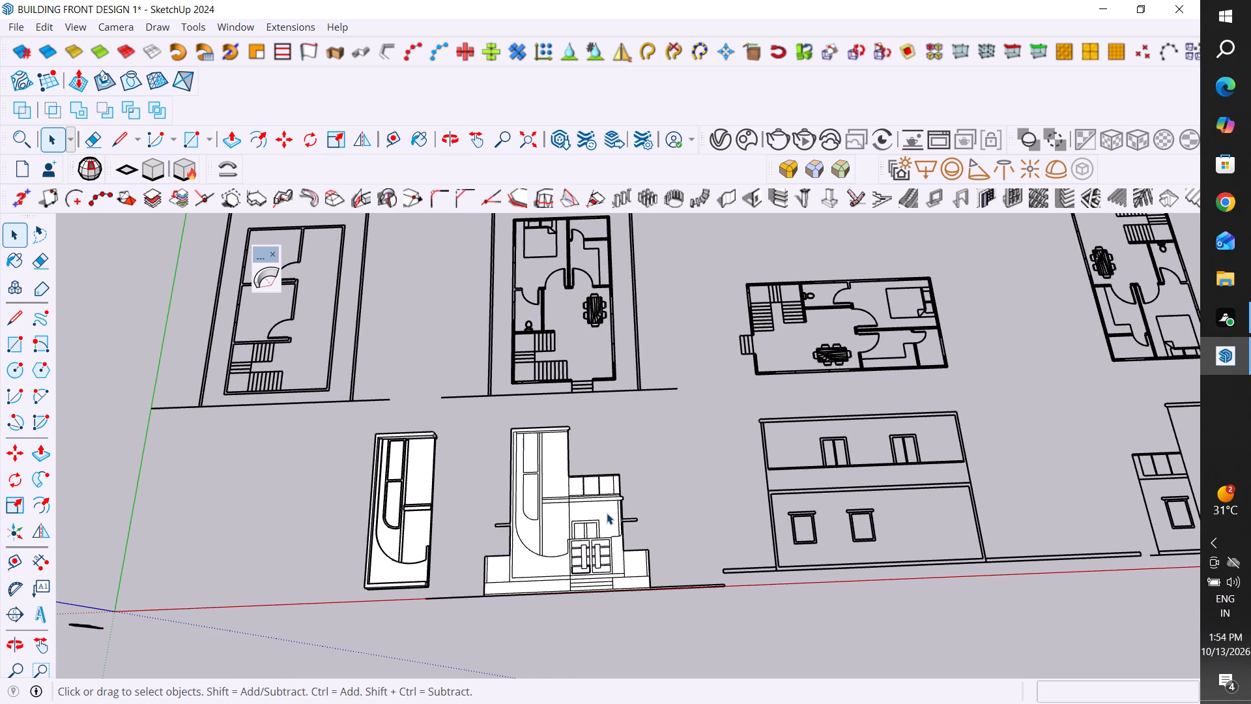
scroll(596, 553, up, 8)
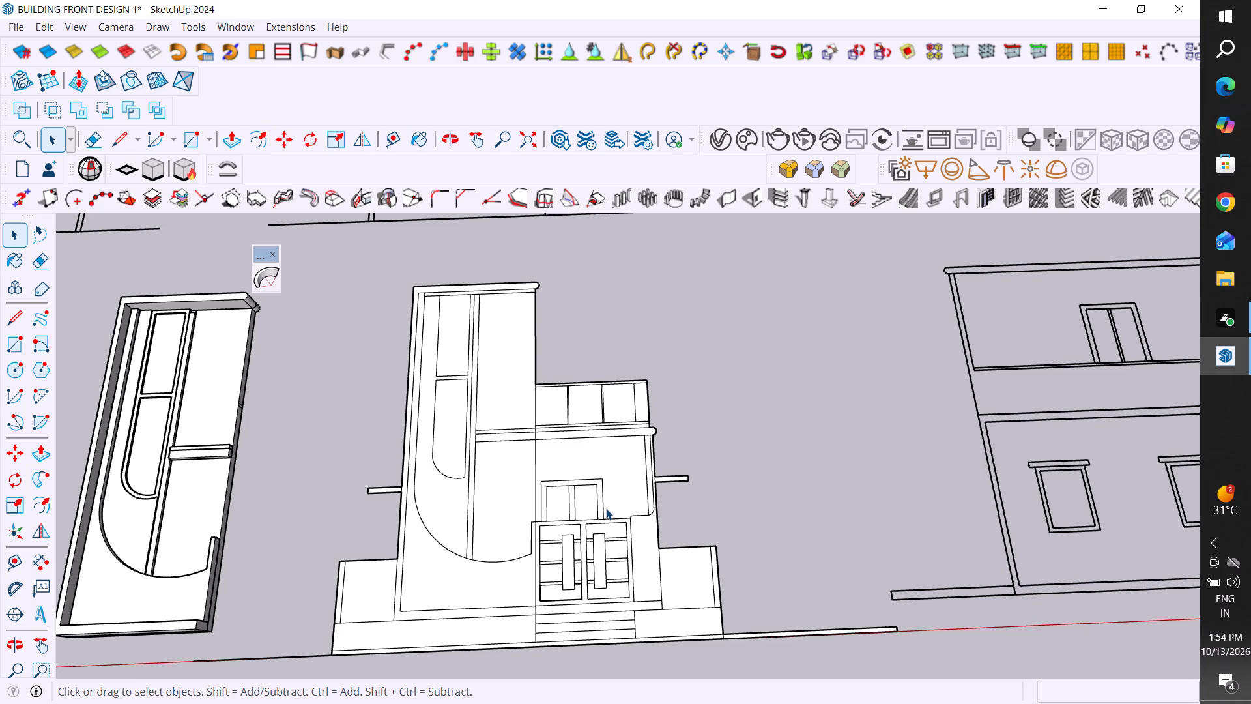
scroll(606, 508, down, 5)
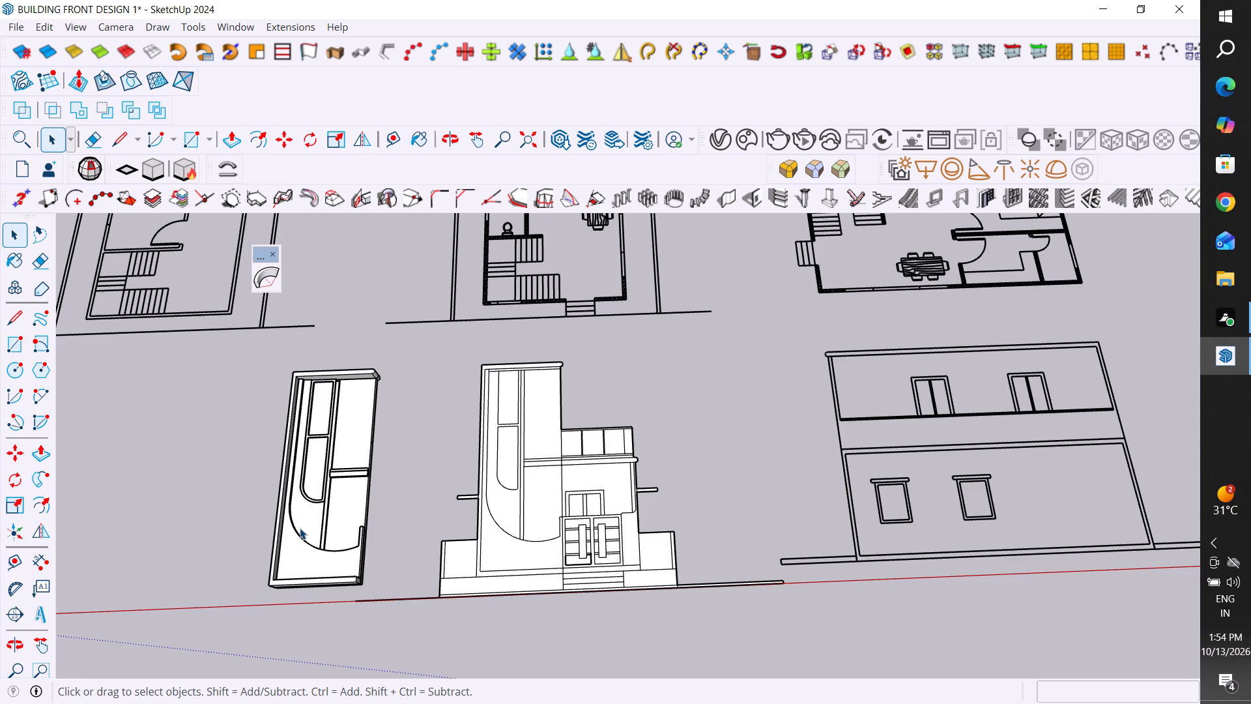
scroll(300, 528, down, 12)
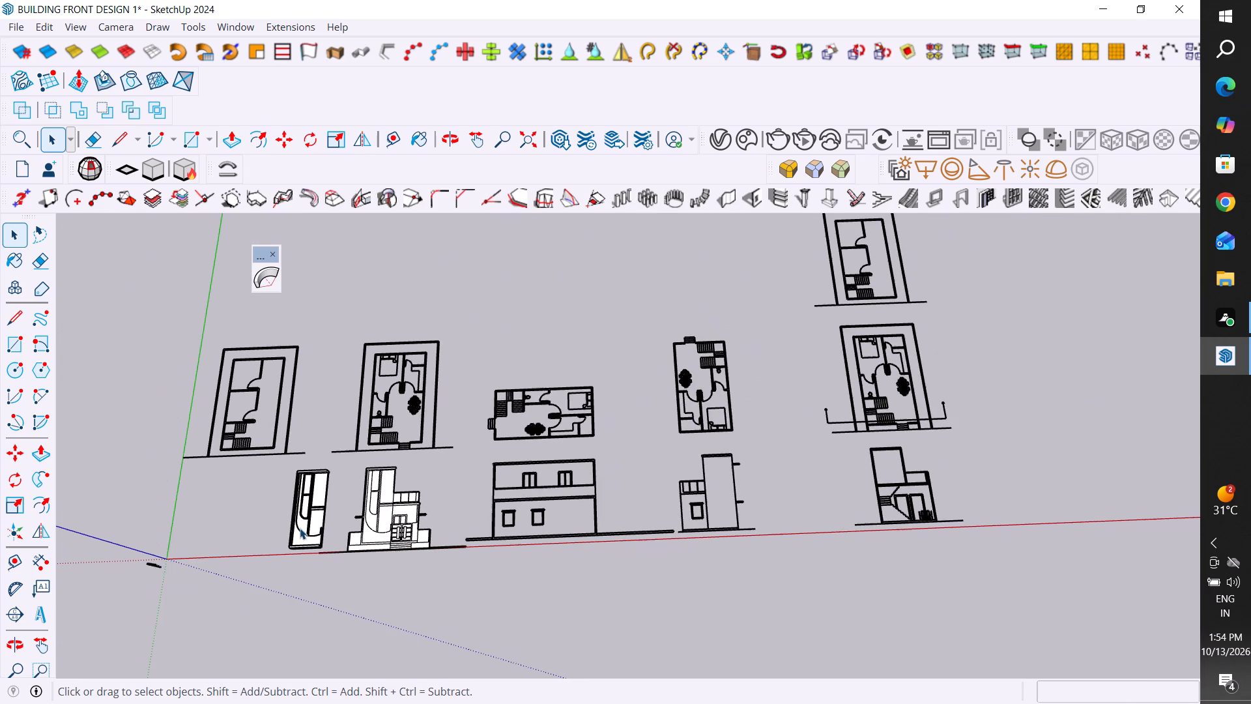
Move all the drawings together with the modelled tower about 7085" away from the origin in the red-axis direction.
scroll(300, 528, down, 4)
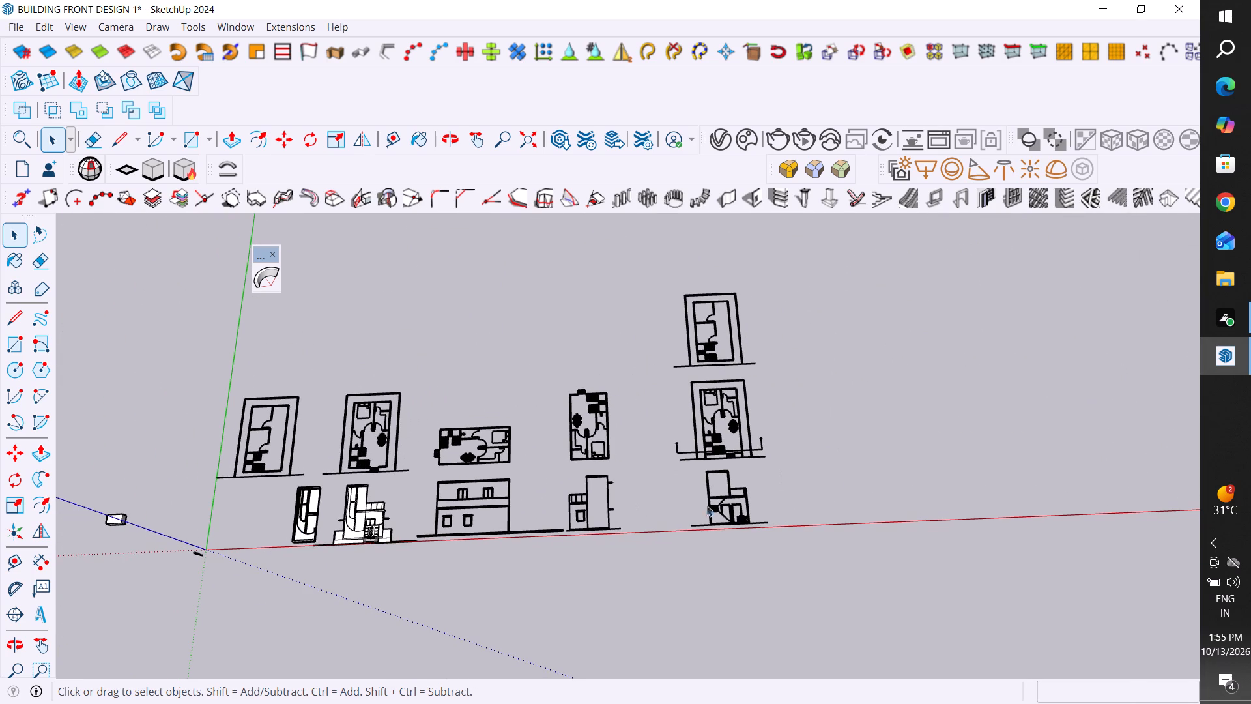
scroll(688, 518, down, 3)
drag(825, 288, 394, 626)
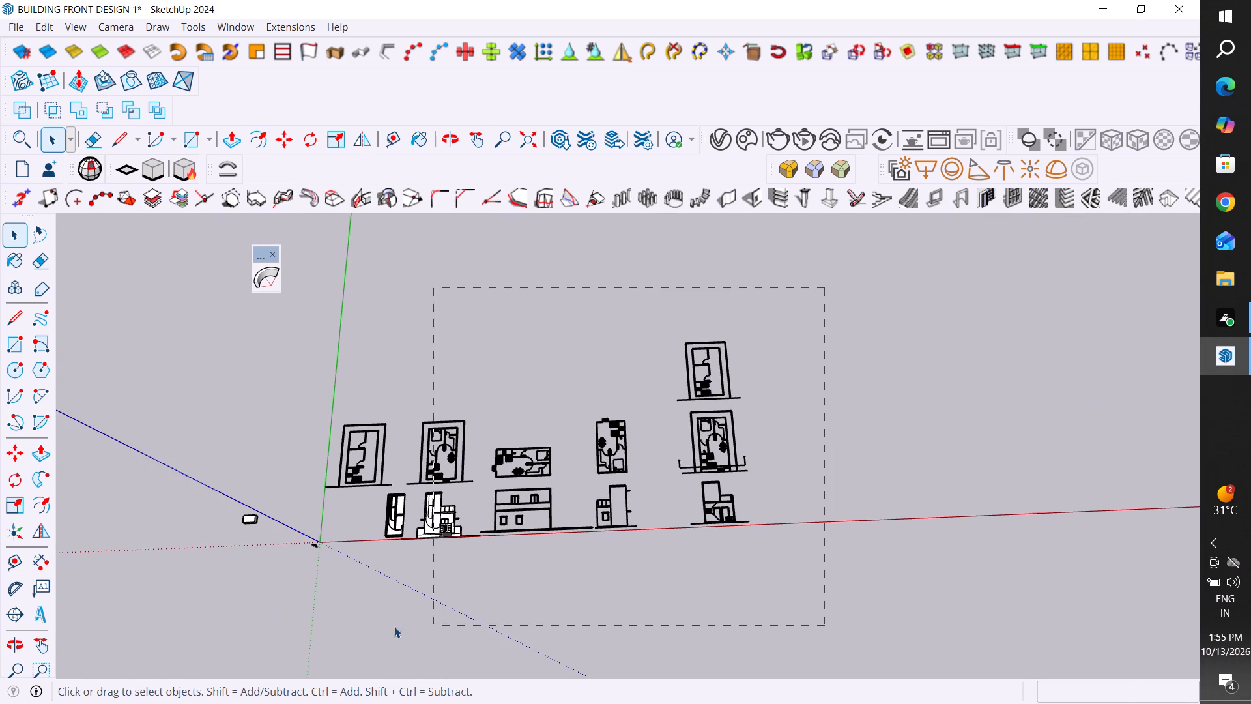
drag(394, 626, 324, 629)
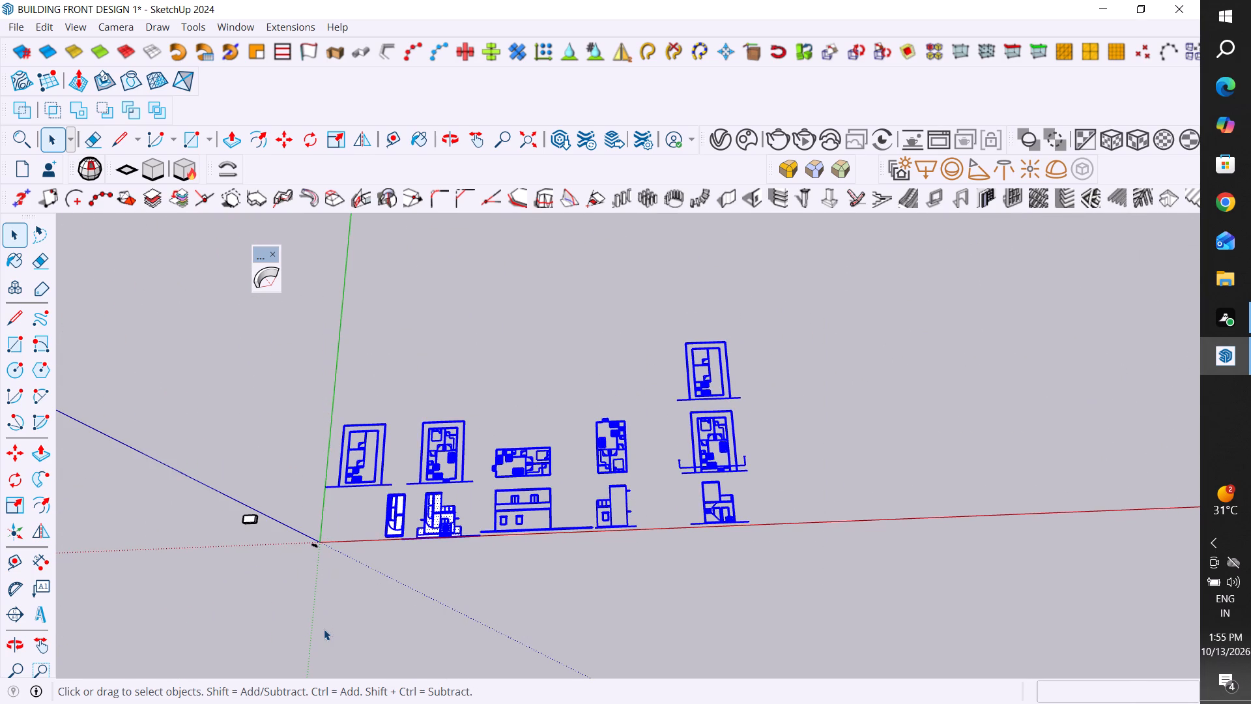
key(m)
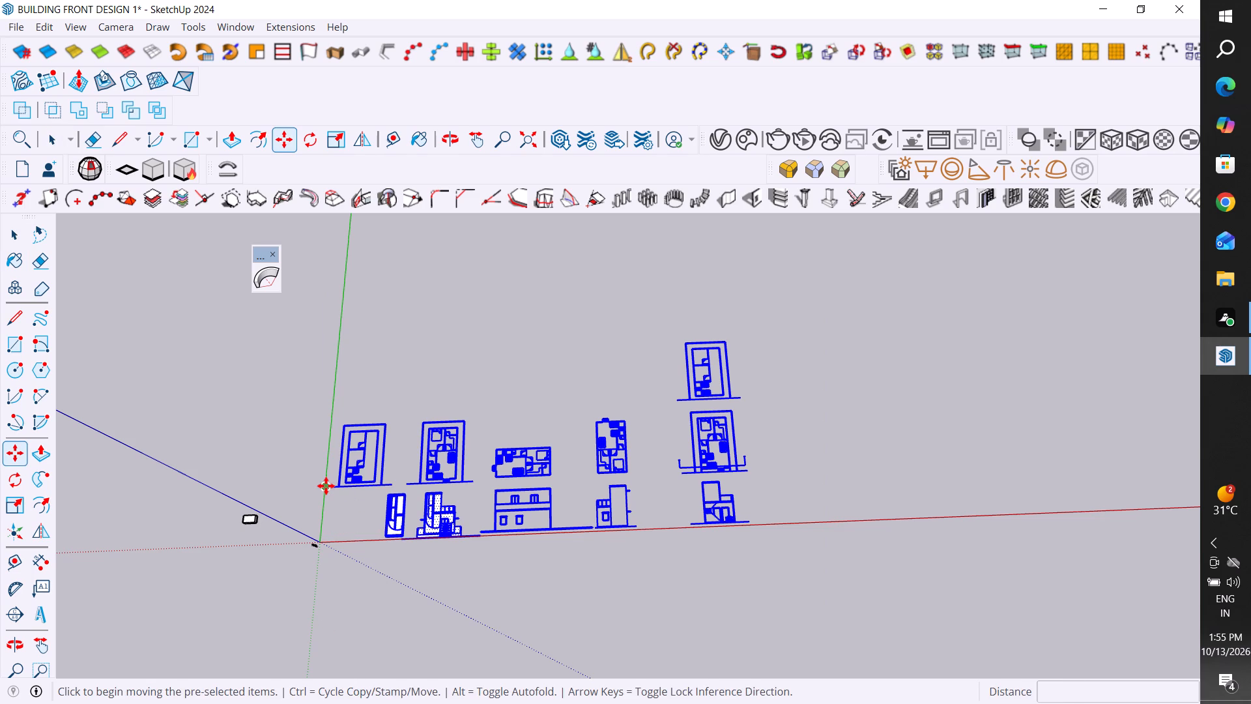
click(326, 486)
scroll(326, 486, down, 5)
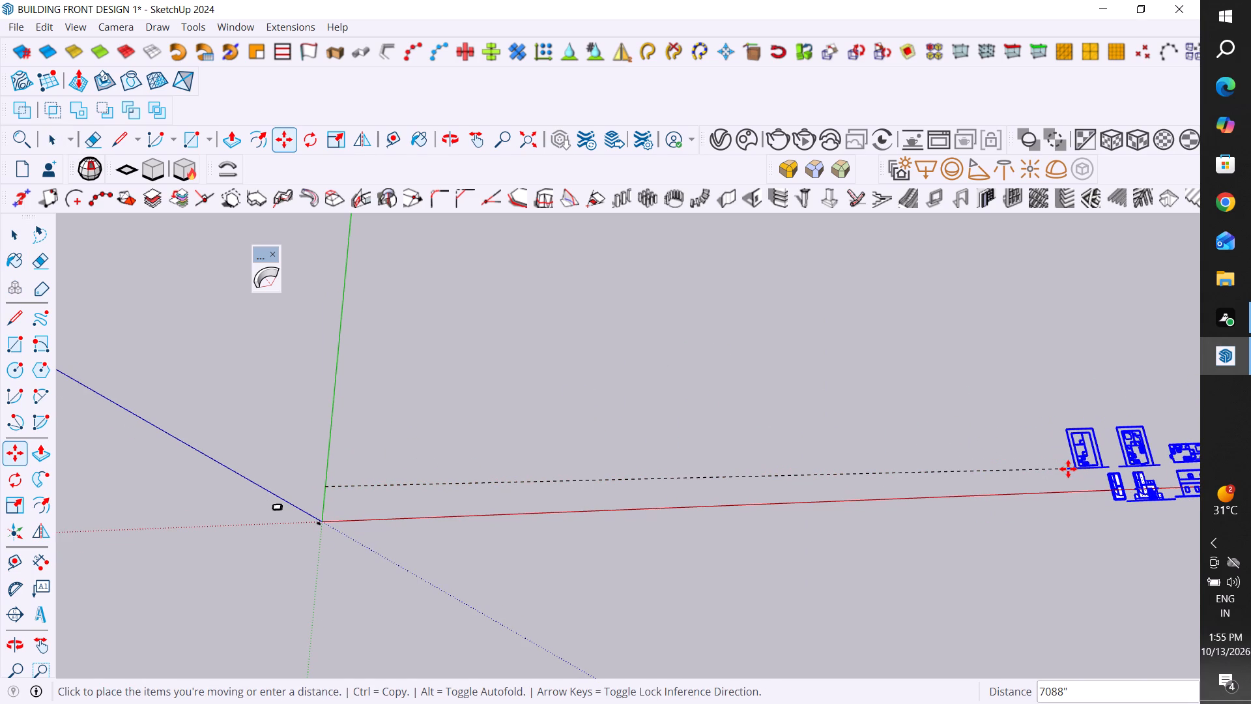
click(1065, 463)
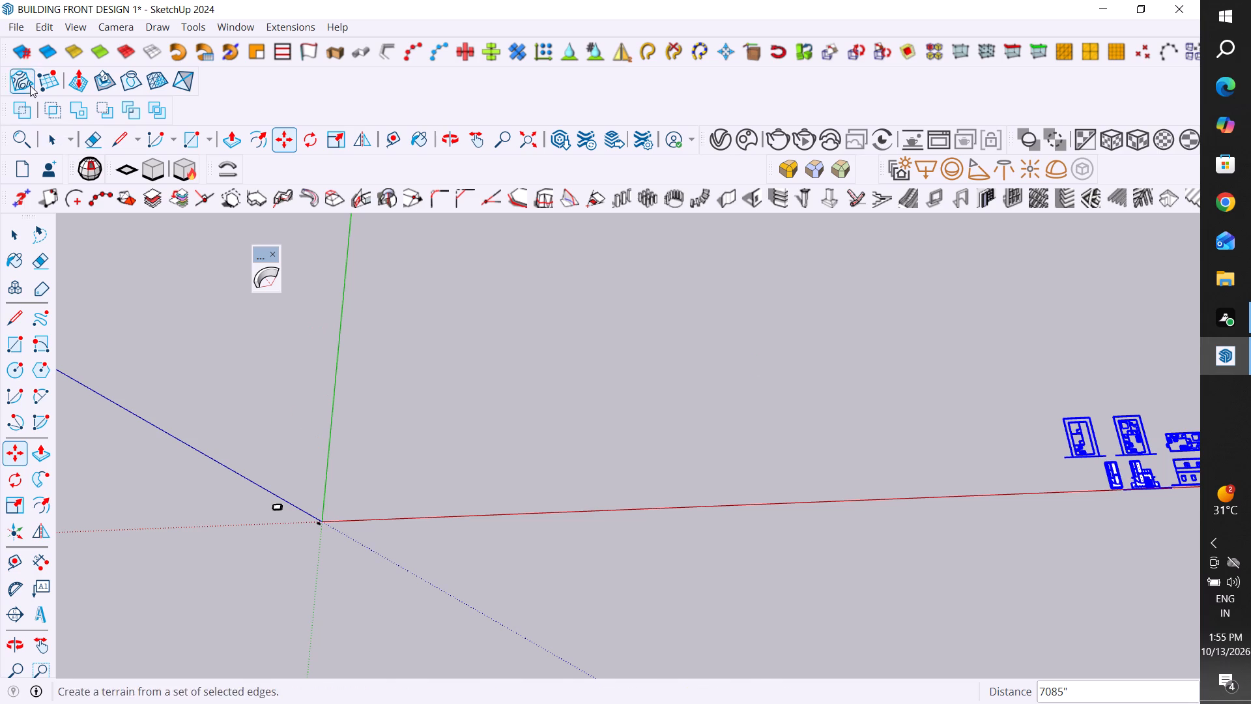
Import the AutoCAD drawing FRONT DESIGN BUILDING 1 from the autocad internship file folder, with units in inches.
click(16, 29)
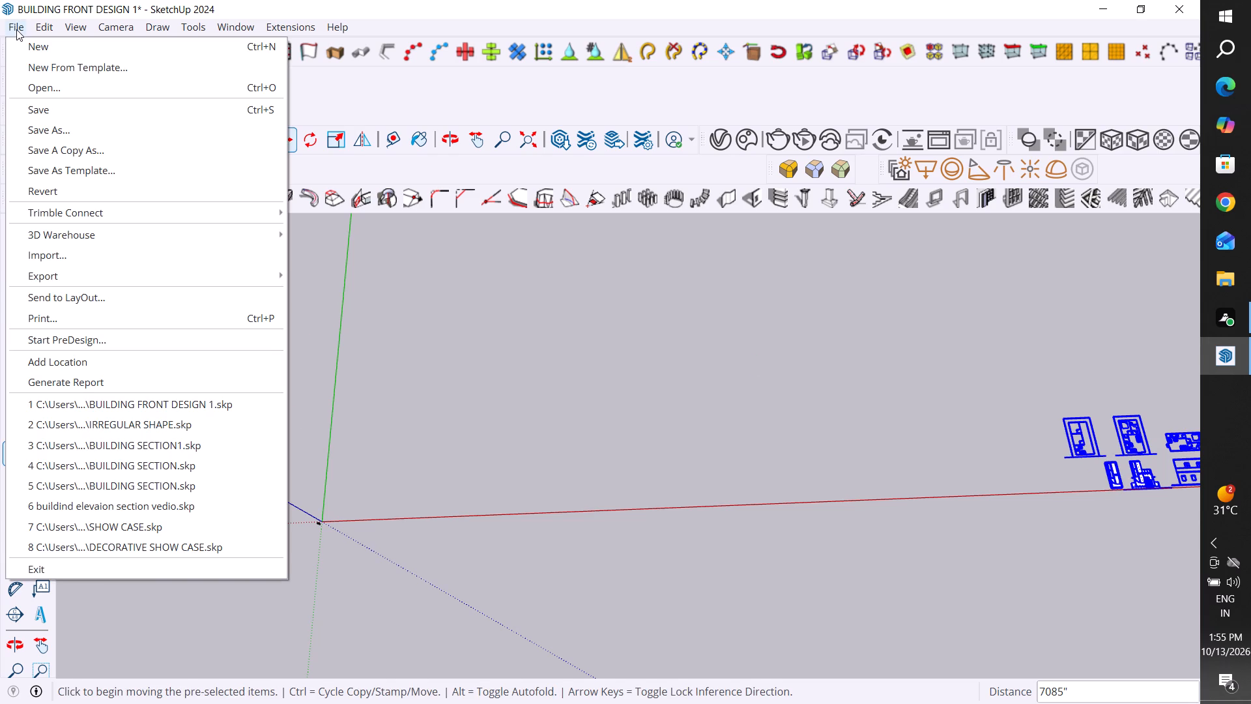
click(207, 261)
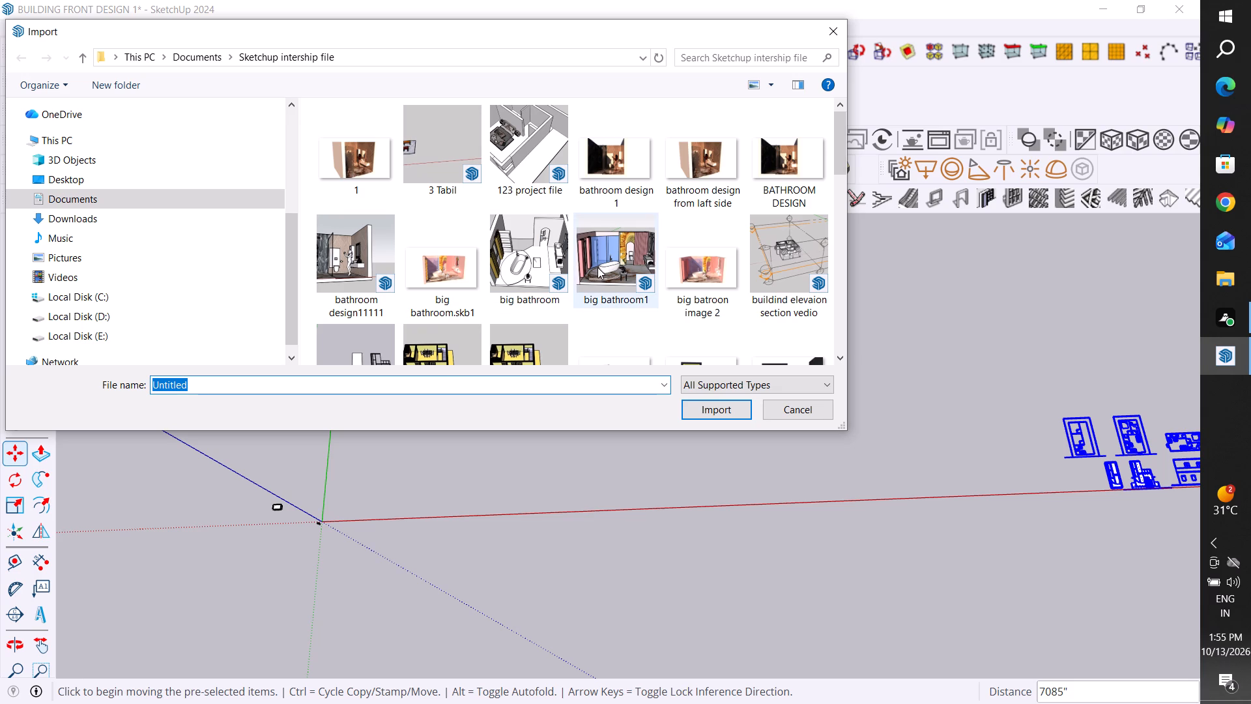
scroll(137, 306, down, 4)
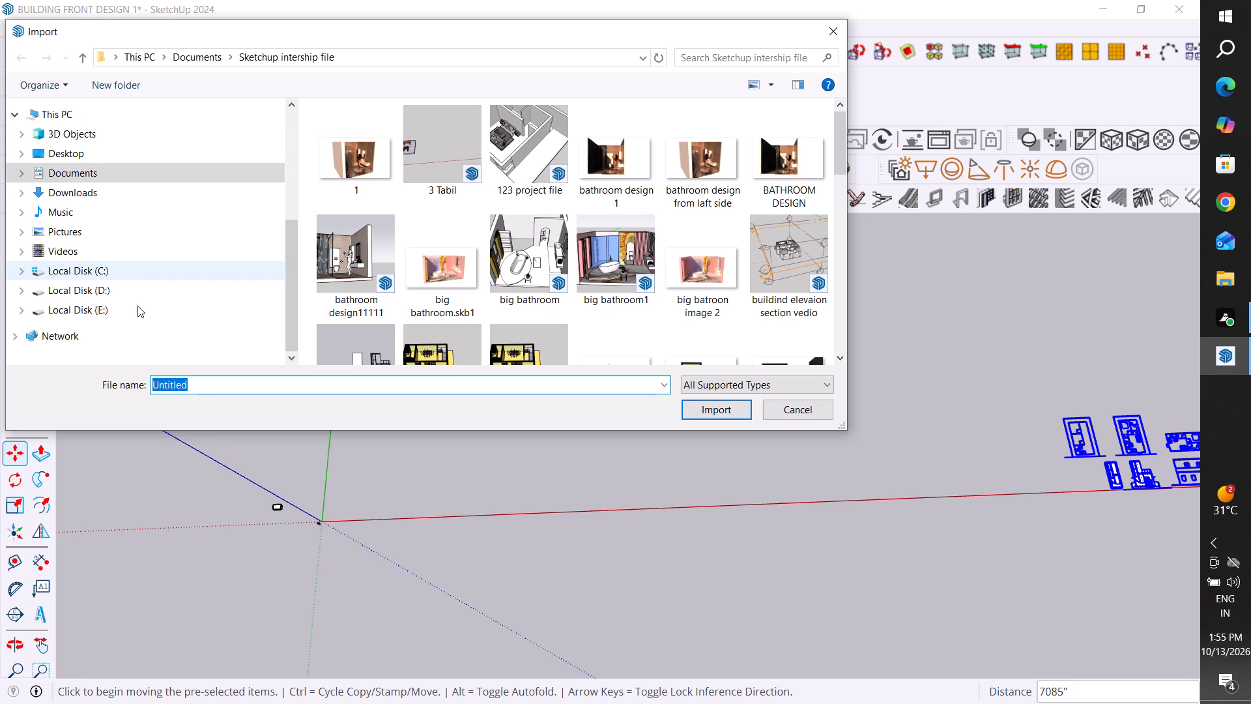
scroll(137, 306, down, 4)
scroll(104, 337, up, 9)
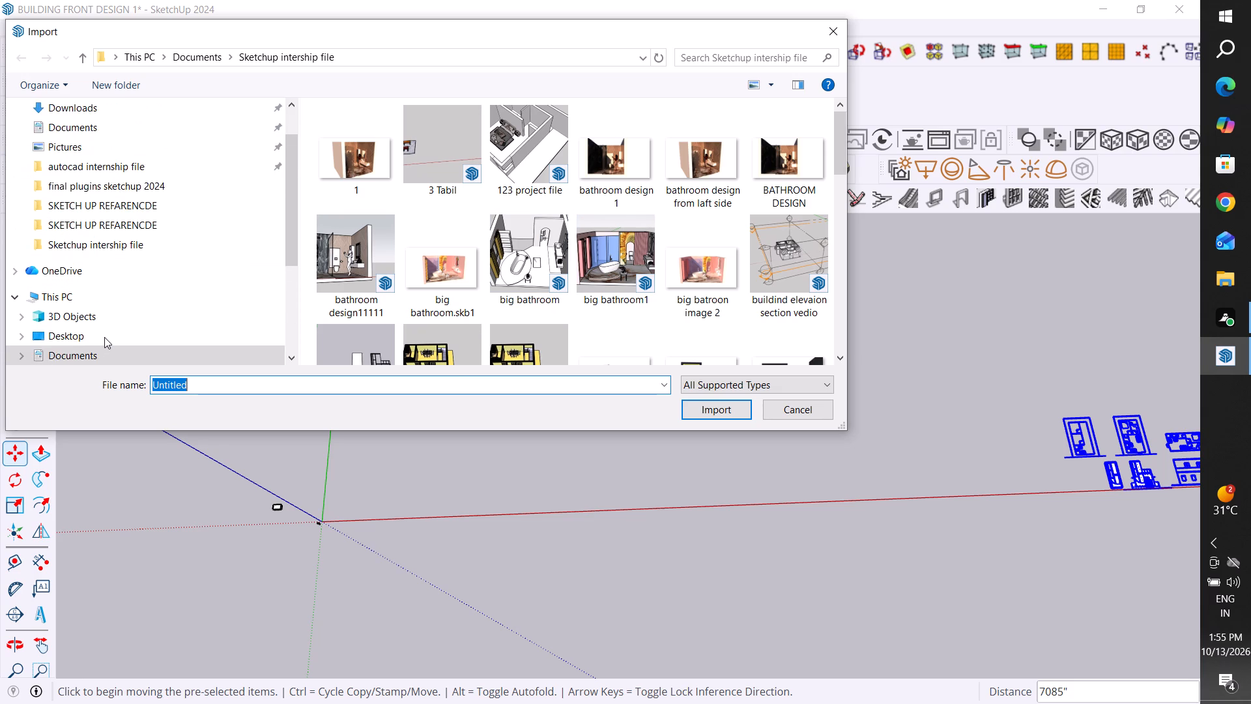
scroll(104, 337, up, 4)
click(145, 214)
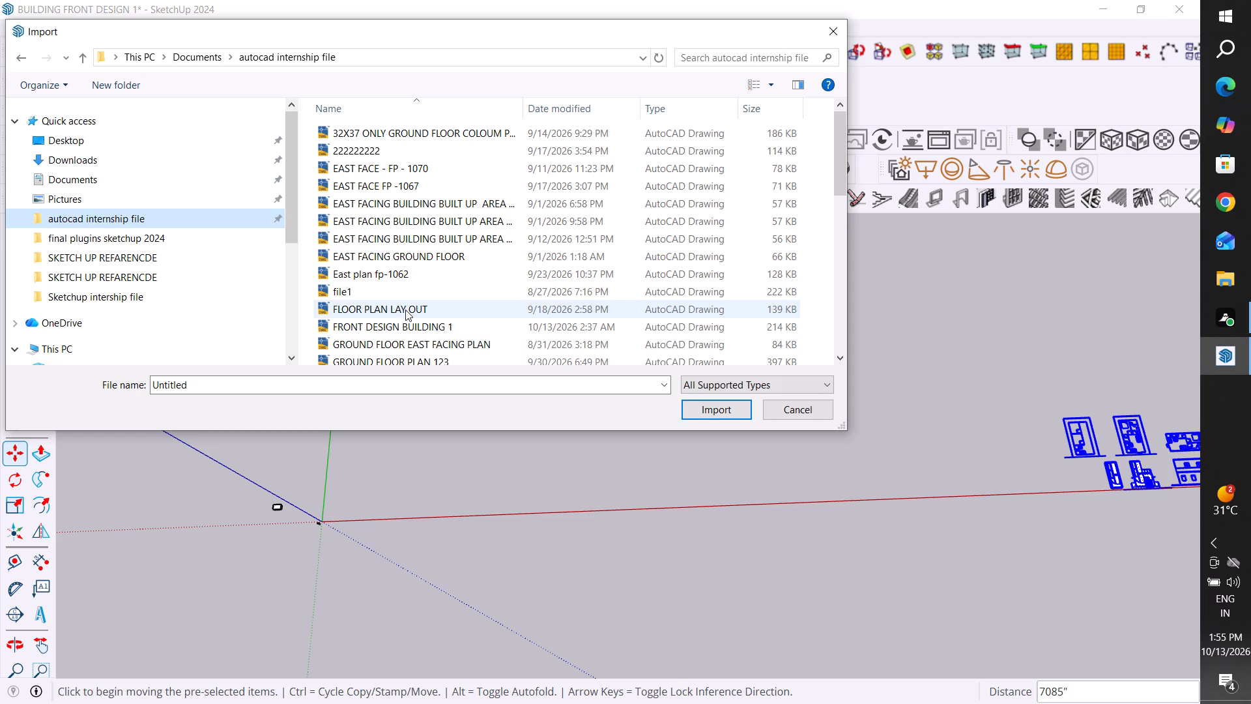
click(407, 330)
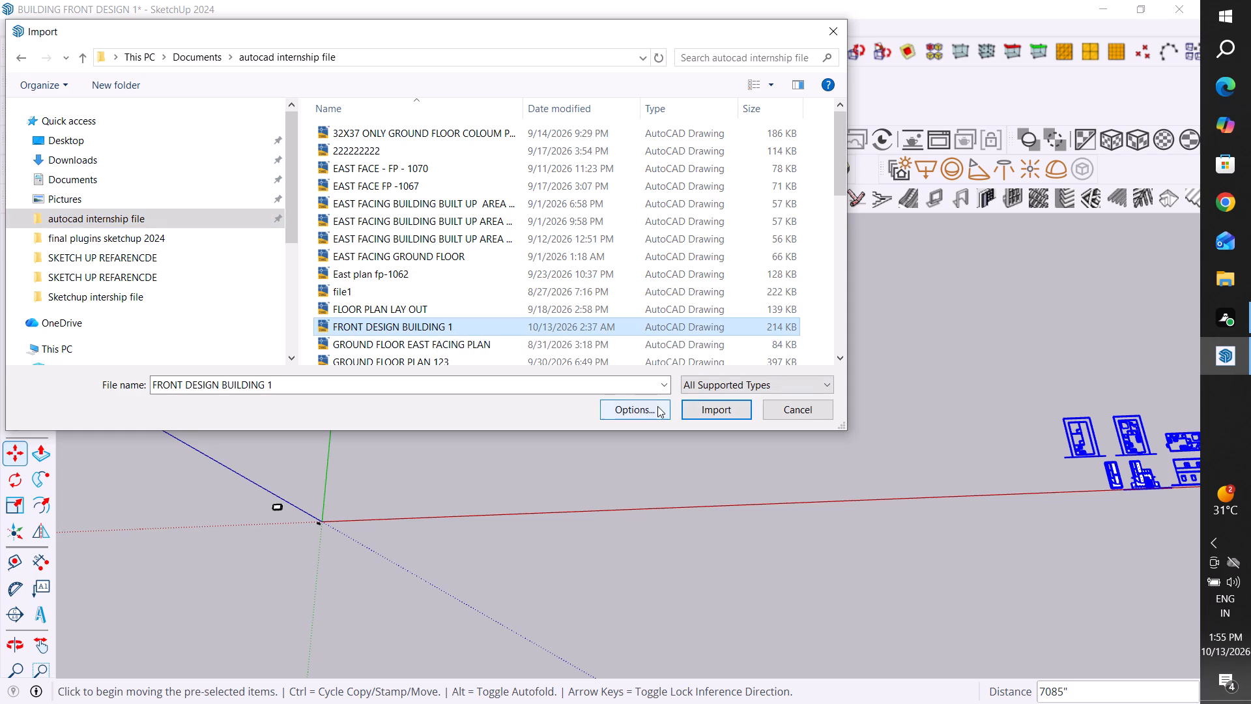
click(657, 406)
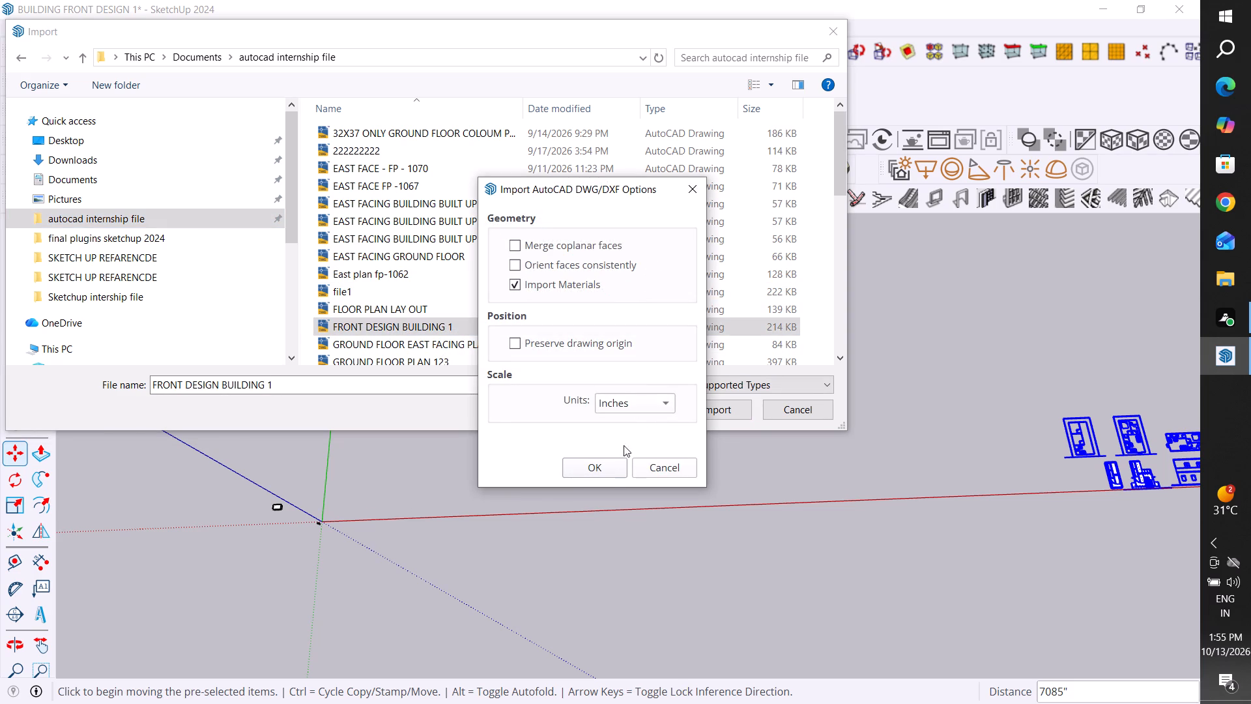
click(611, 471)
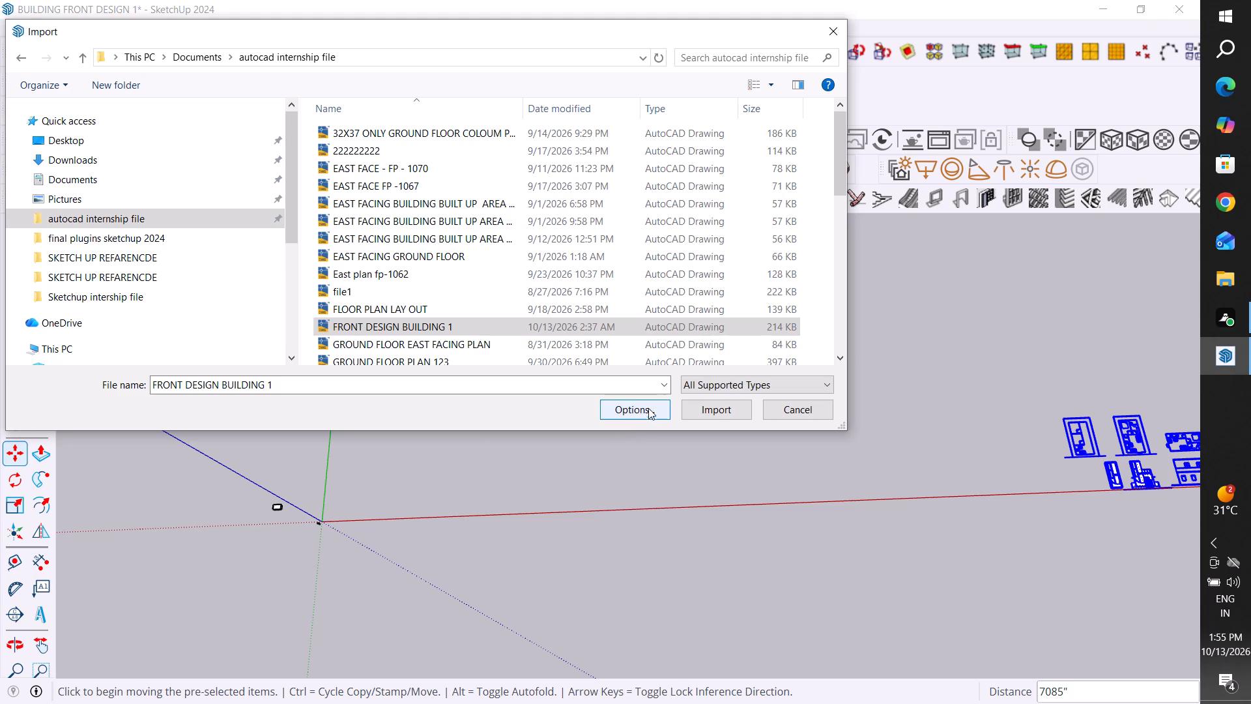
click(719, 413)
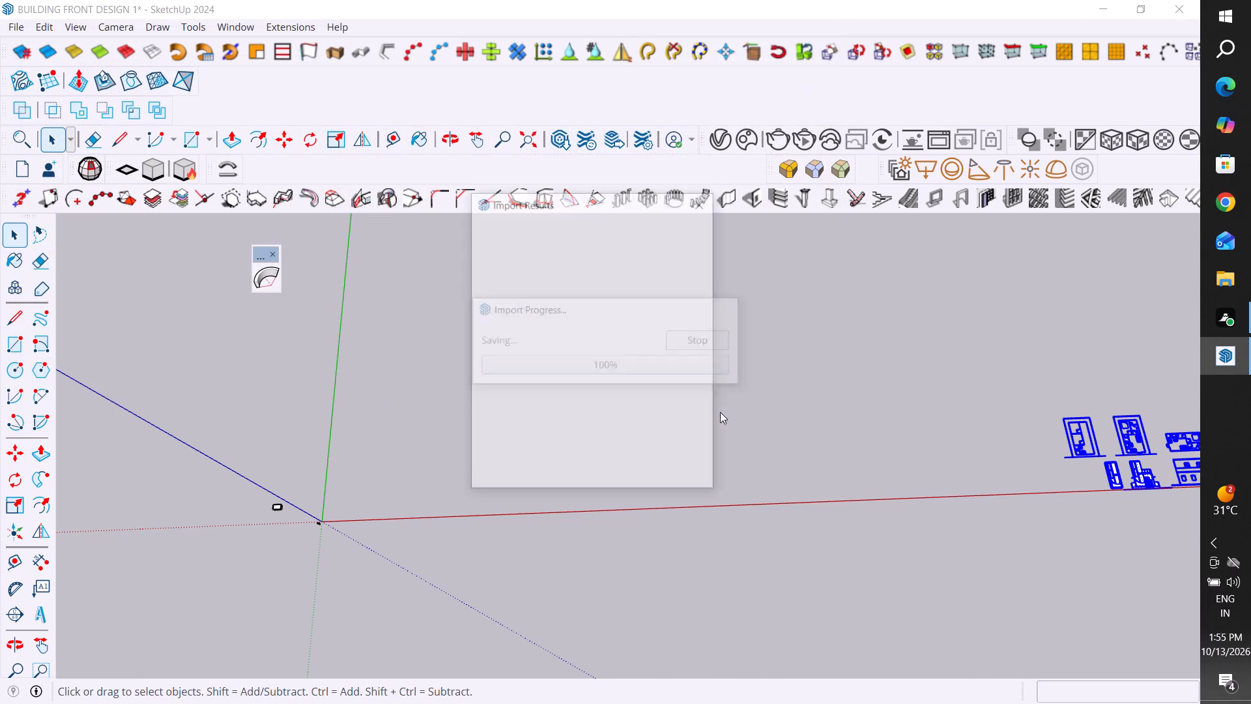
click(680, 473)
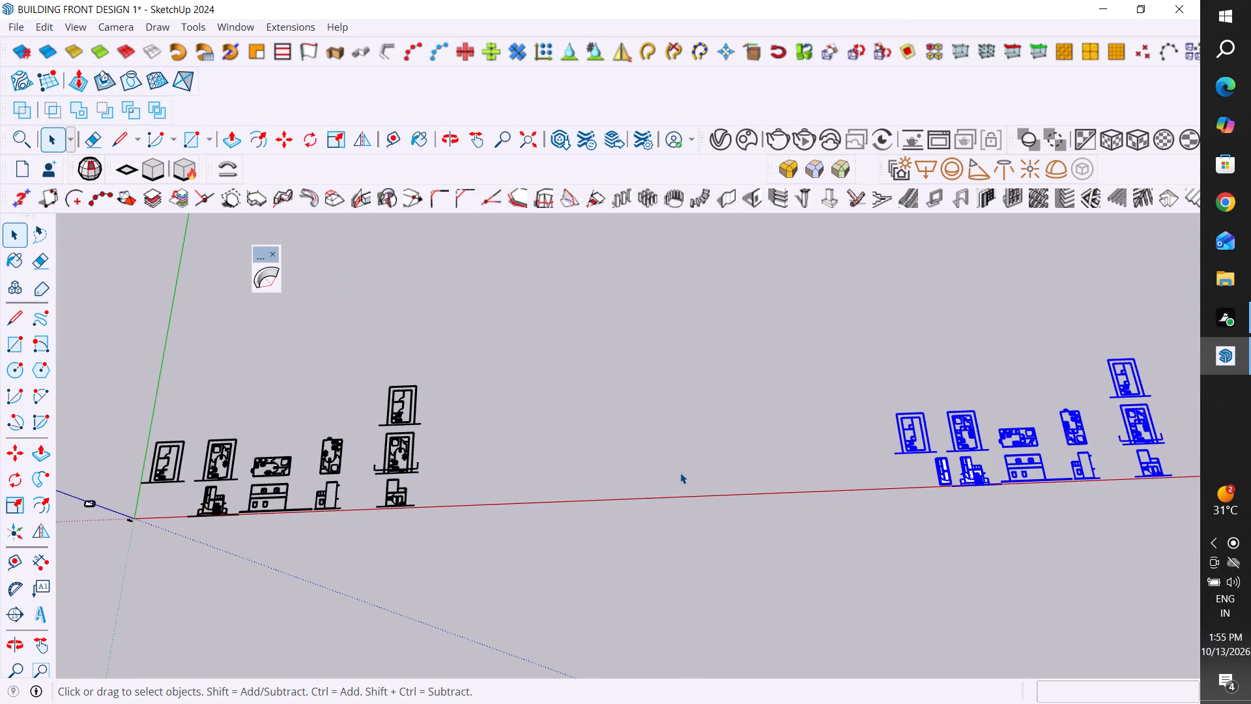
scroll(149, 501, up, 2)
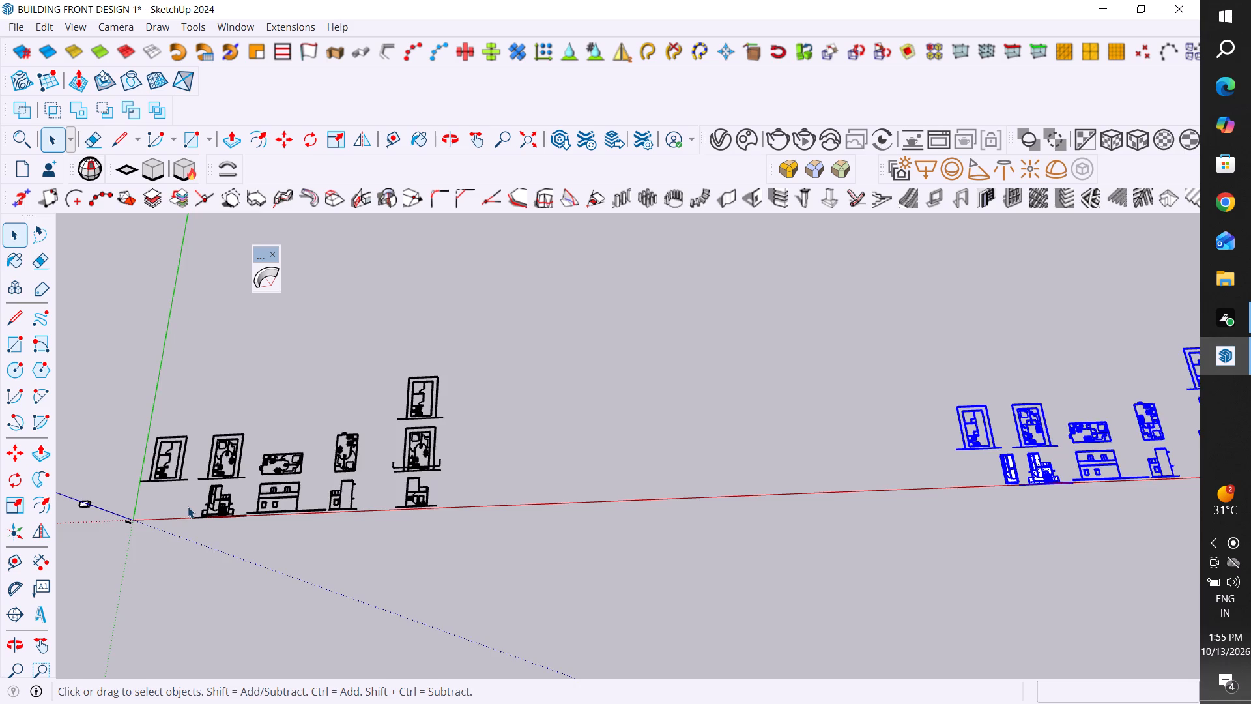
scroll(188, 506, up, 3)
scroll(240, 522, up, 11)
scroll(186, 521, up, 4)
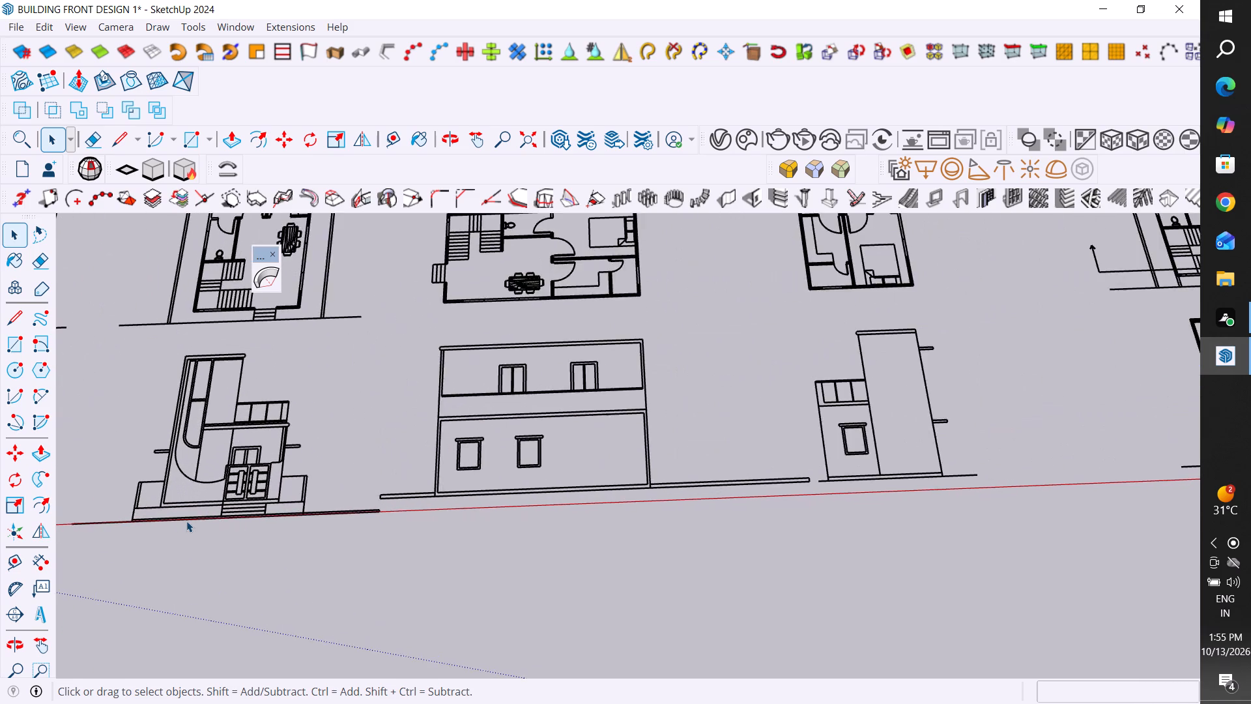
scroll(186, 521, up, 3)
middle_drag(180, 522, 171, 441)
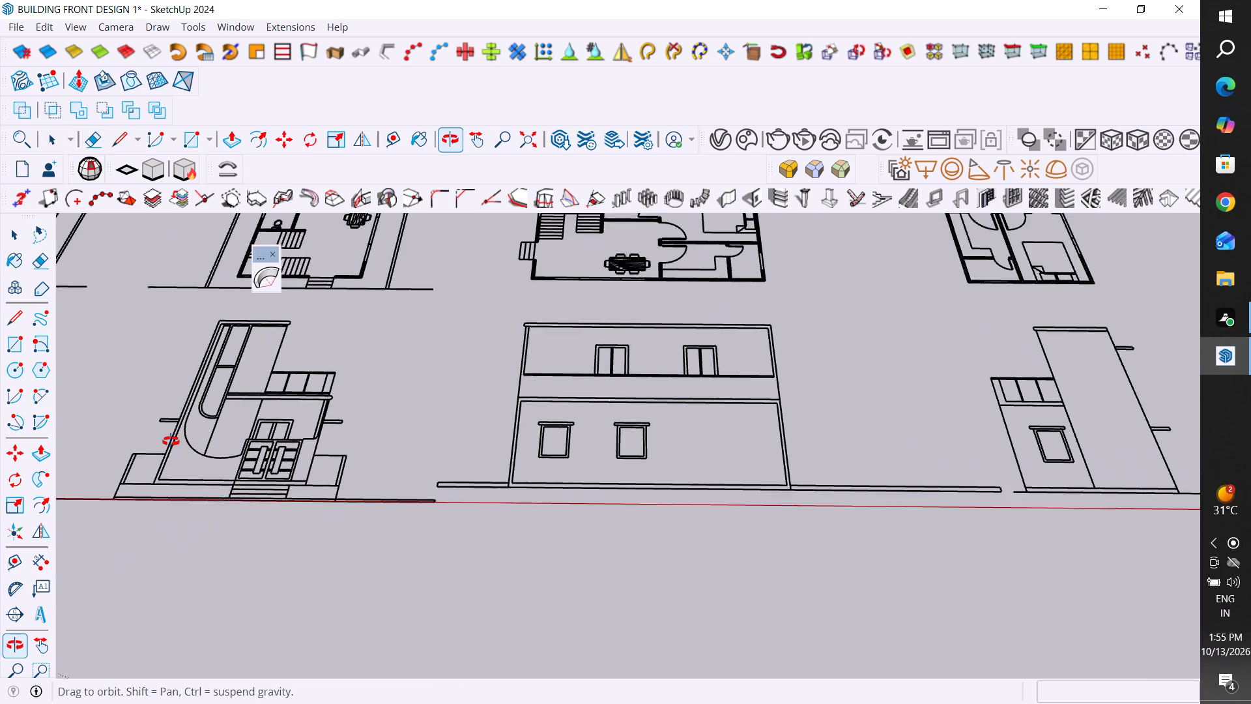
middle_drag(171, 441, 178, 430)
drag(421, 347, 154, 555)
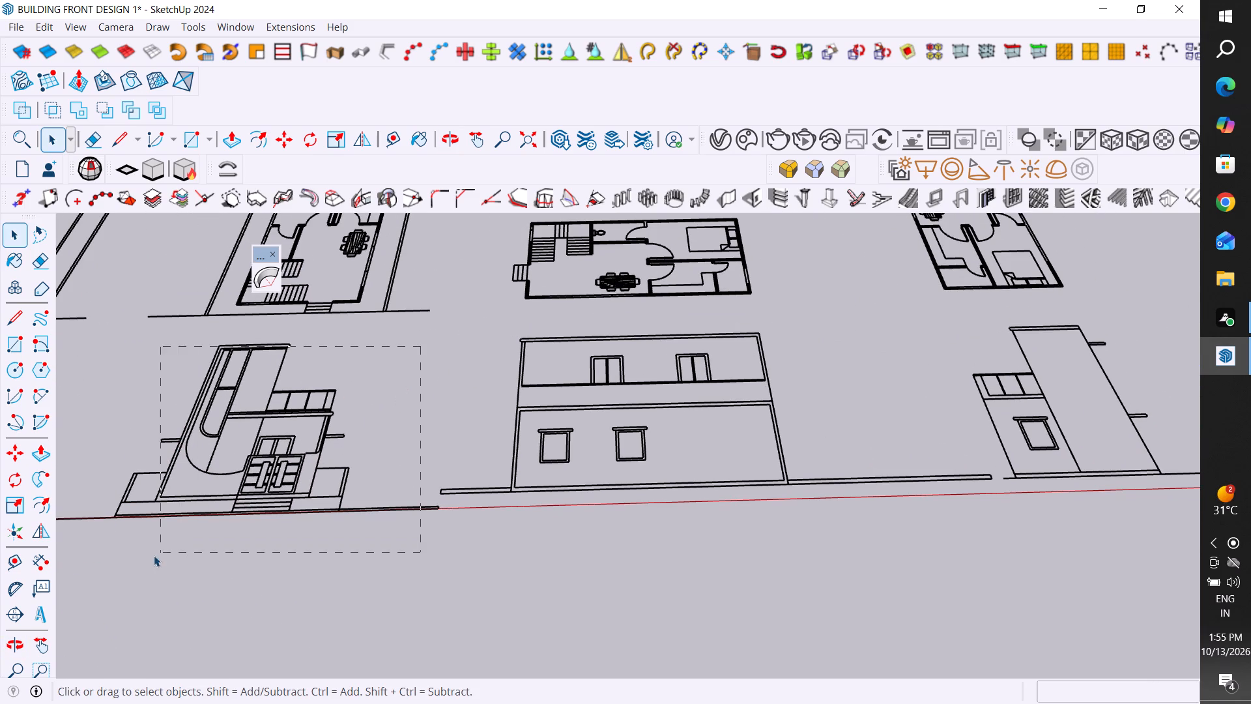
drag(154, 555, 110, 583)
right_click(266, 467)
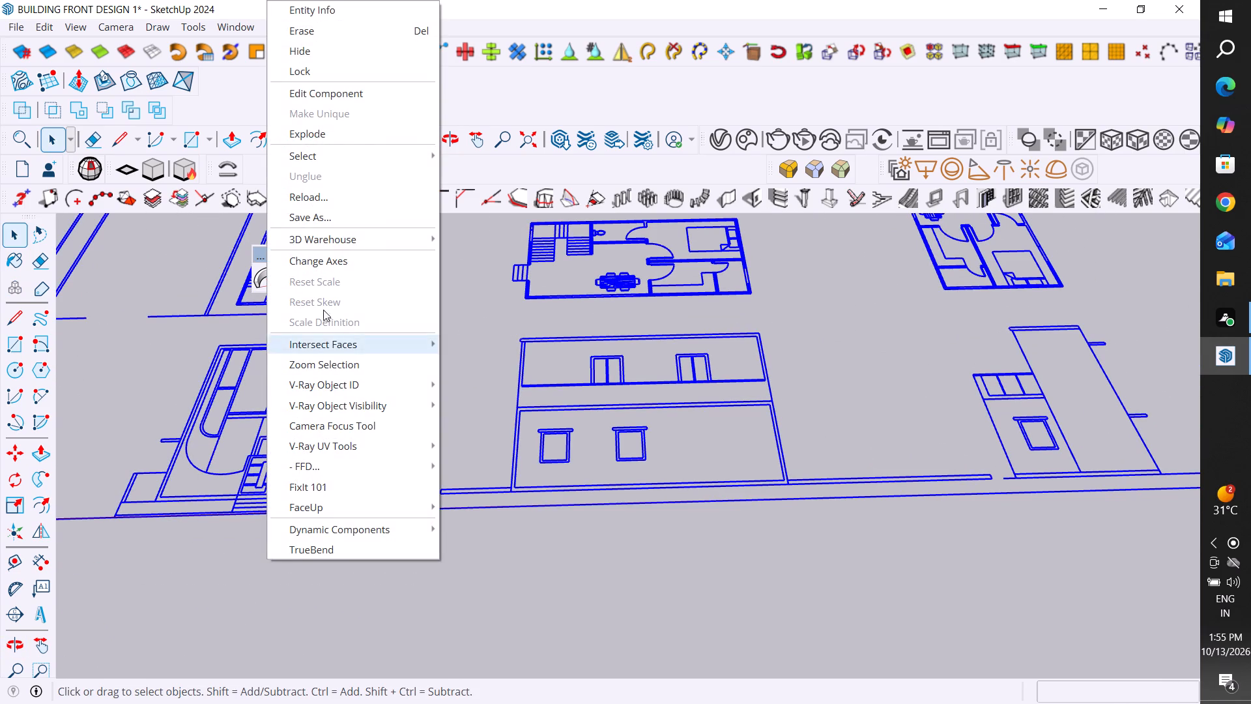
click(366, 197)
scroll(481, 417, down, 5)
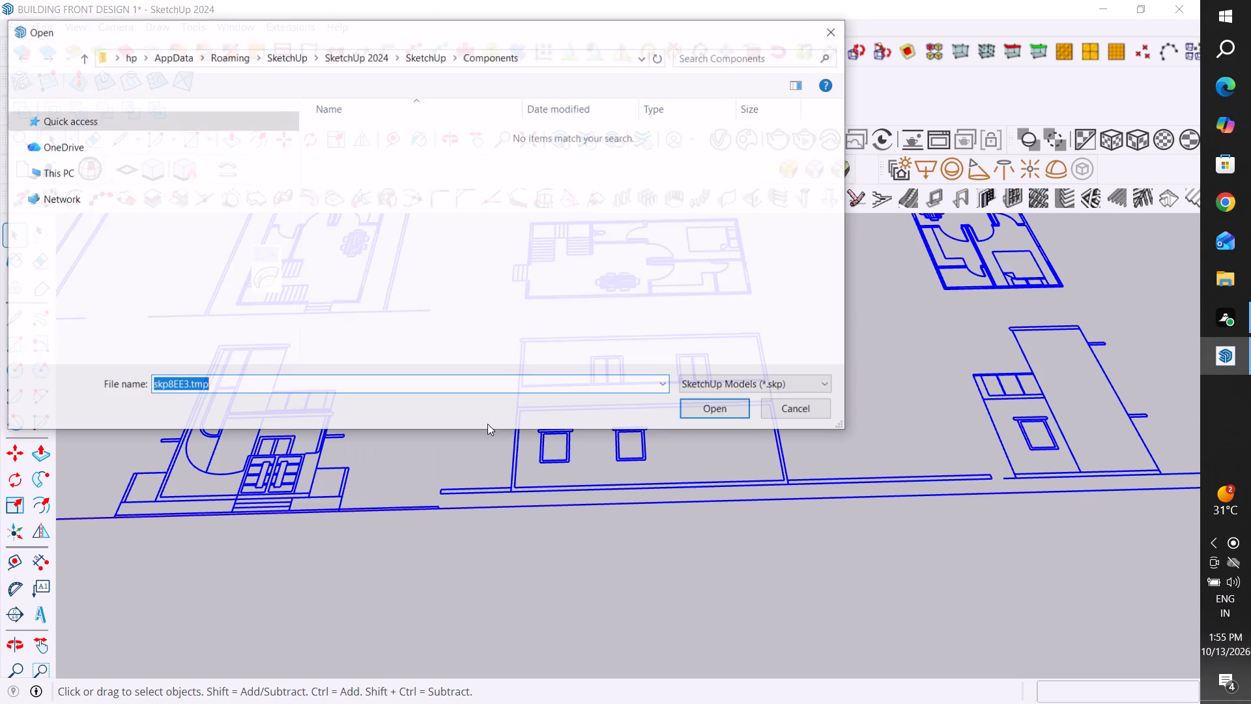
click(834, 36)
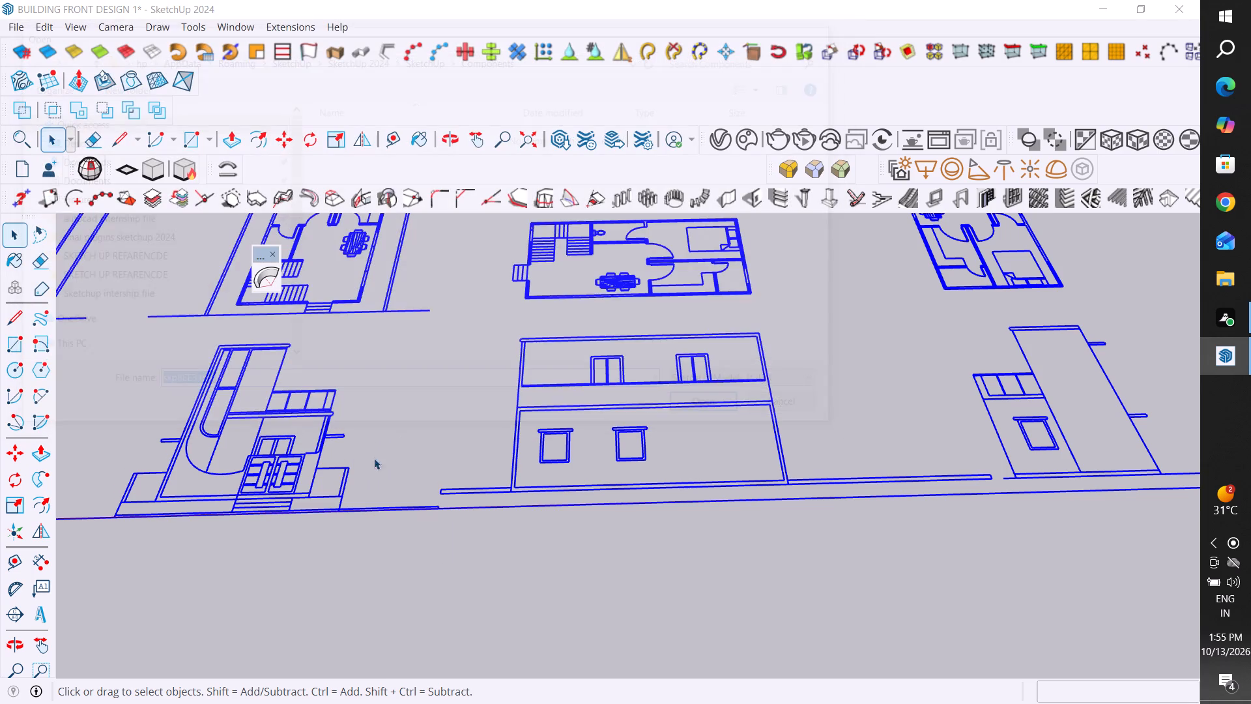
Explode the newly imported drawing component into separately selectable drawings.
click(358, 465)
drag(403, 341, 145, 549)
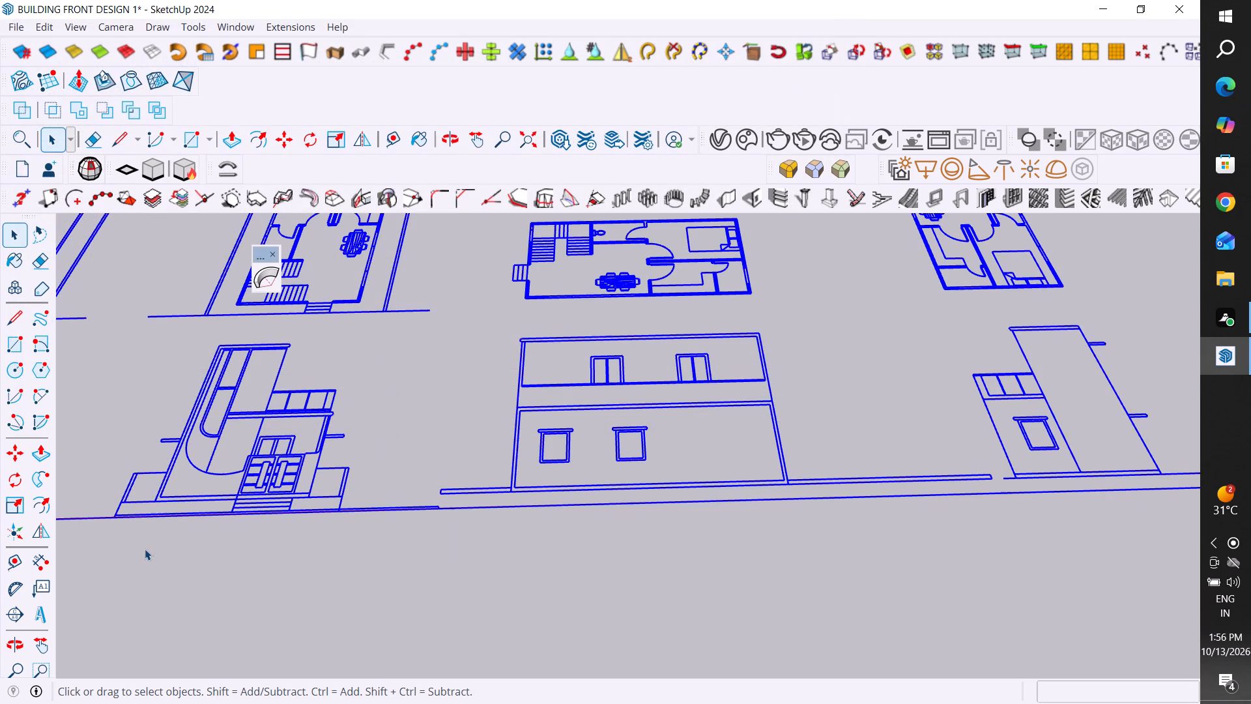
right_click(240, 492)
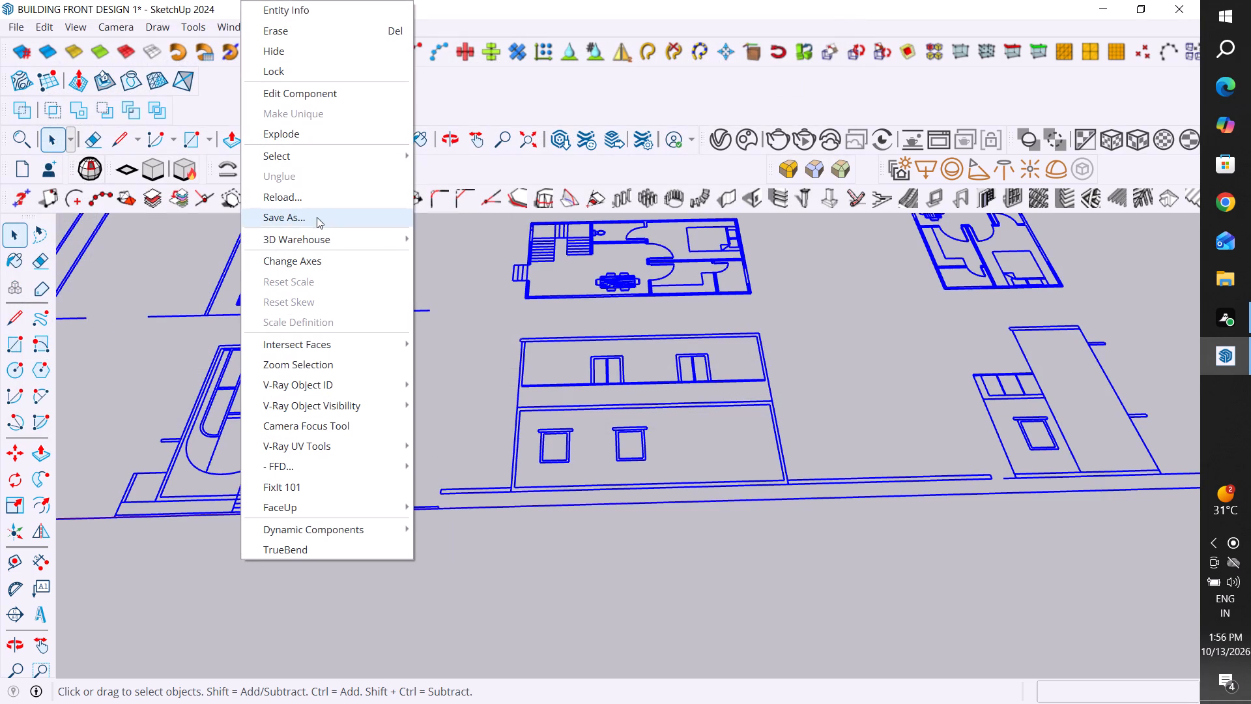
click(341, 137)
click(430, 416)
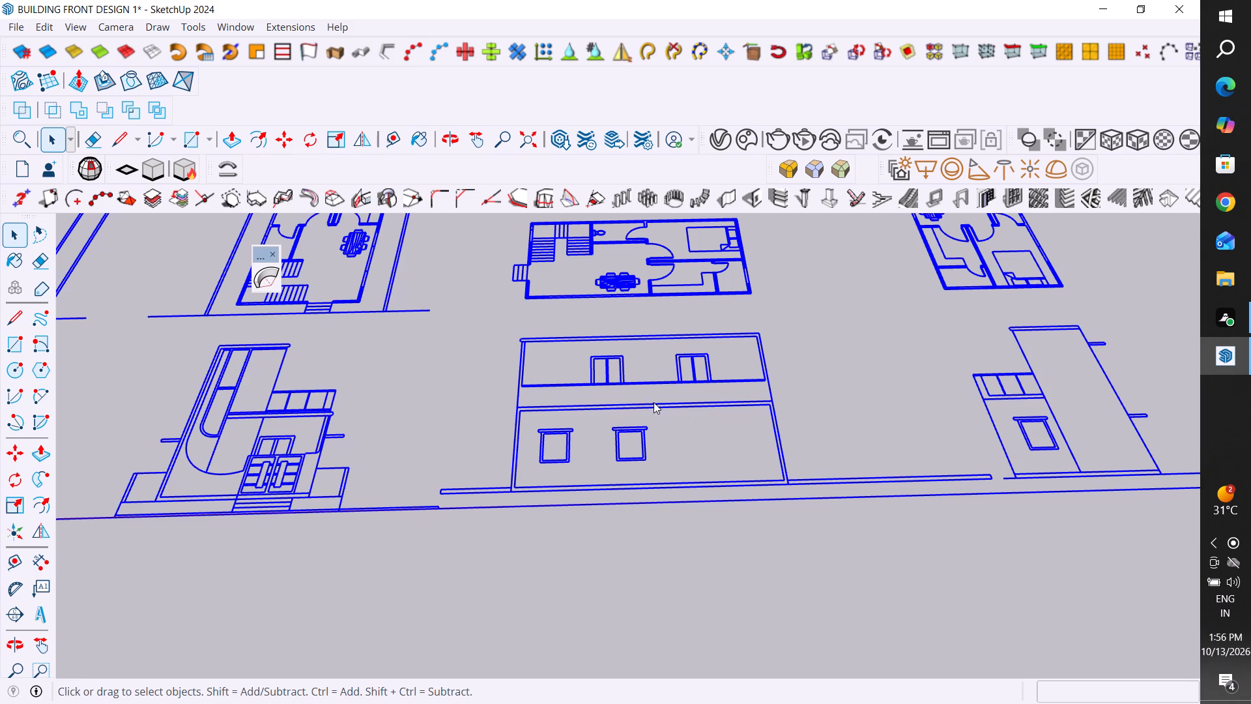
Copy the front elevation drawing about 1556" along the red axis to the empty area beyond the origin.
scroll(716, 422, down, 6)
scroll(793, 468, down, 2)
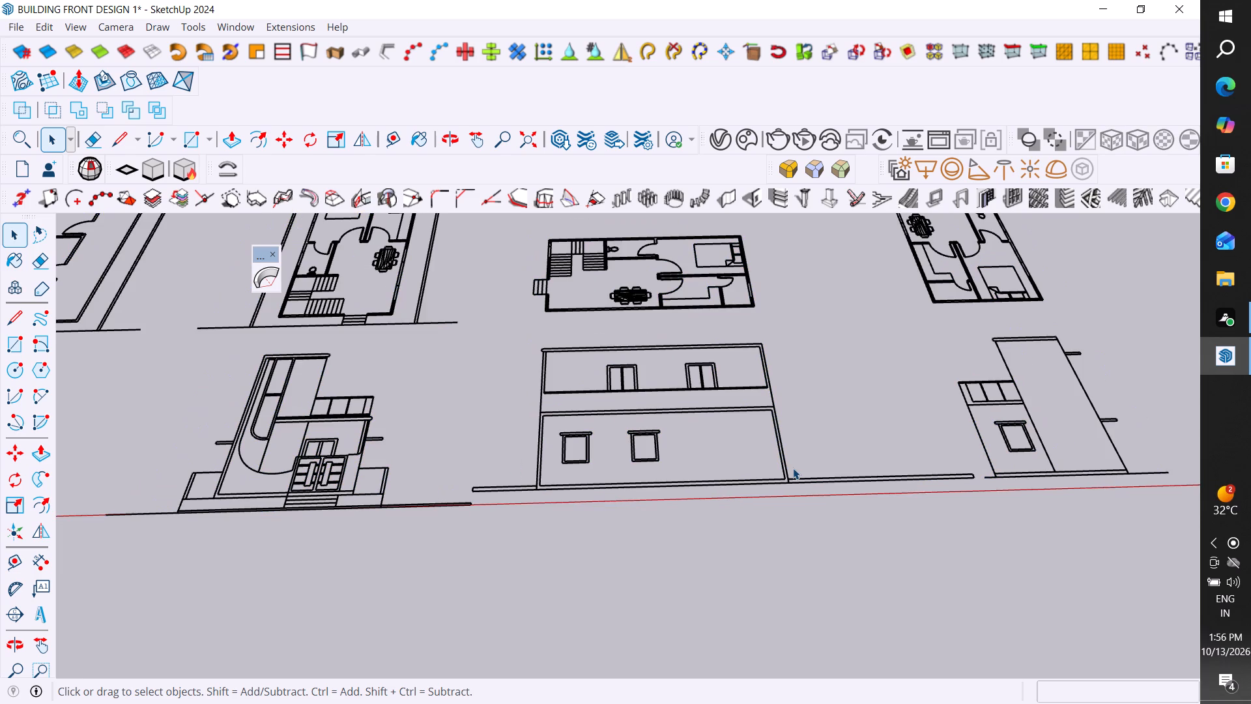
scroll(793, 468, down, 6)
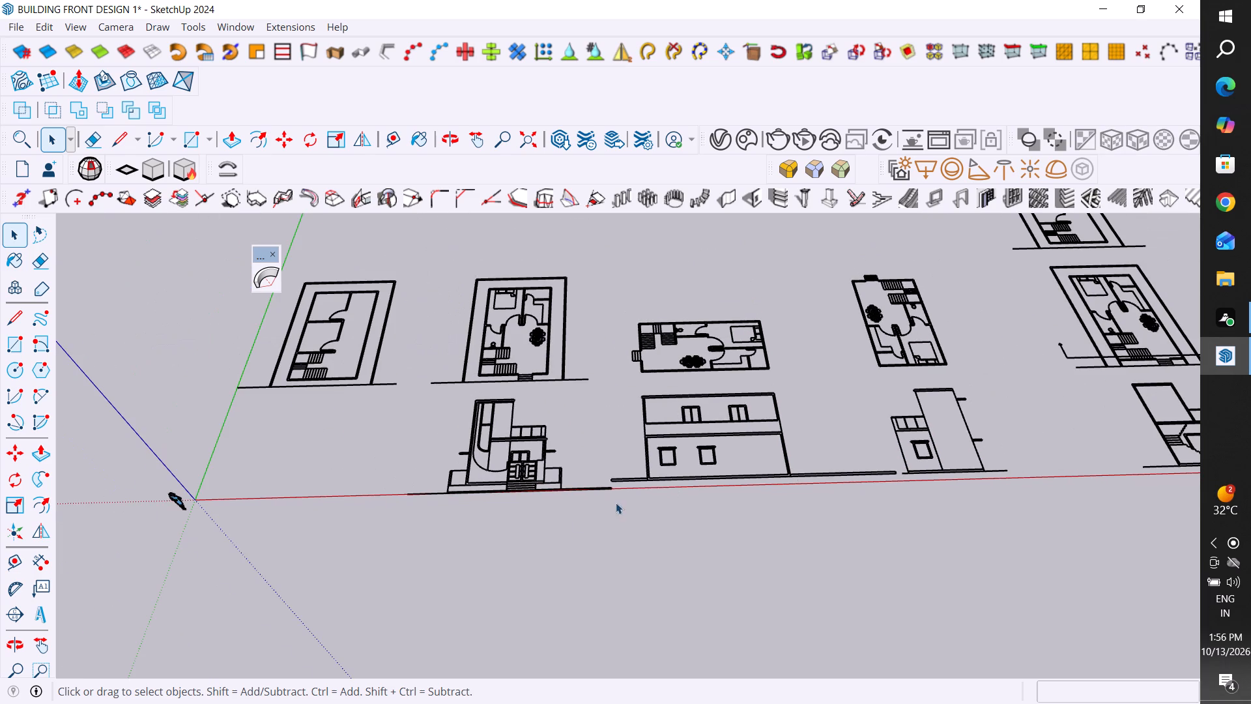
click(573, 517)
scroll(547, 436, up, 5)
drag(601, 363, 333, 600)
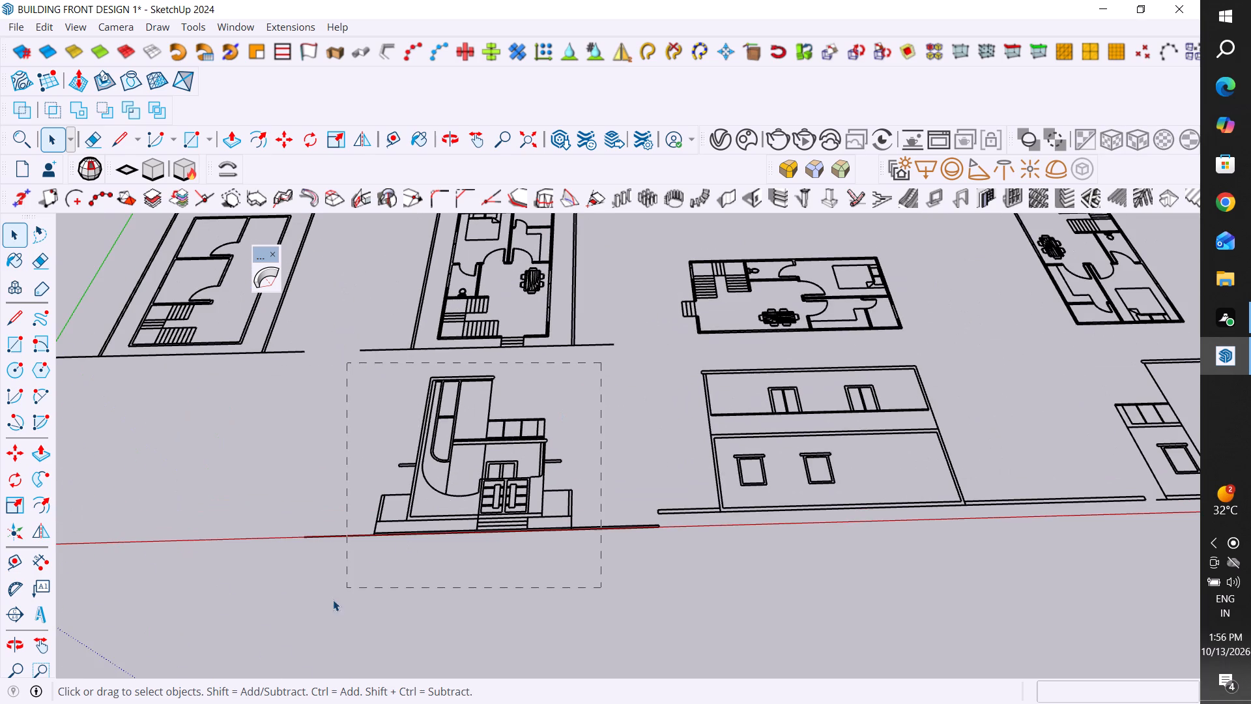
drag(333, 600, 317, 611)
key(m)
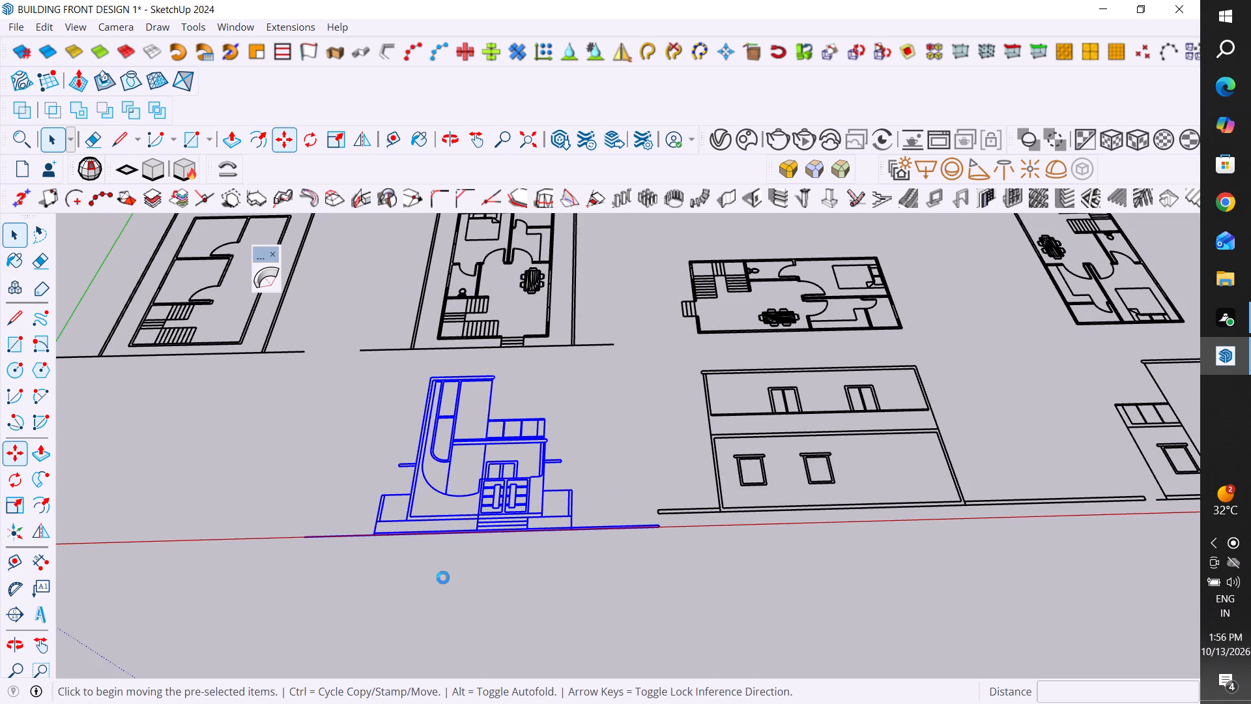
click(663, 526)
scroll(1027, 538, down, 6)
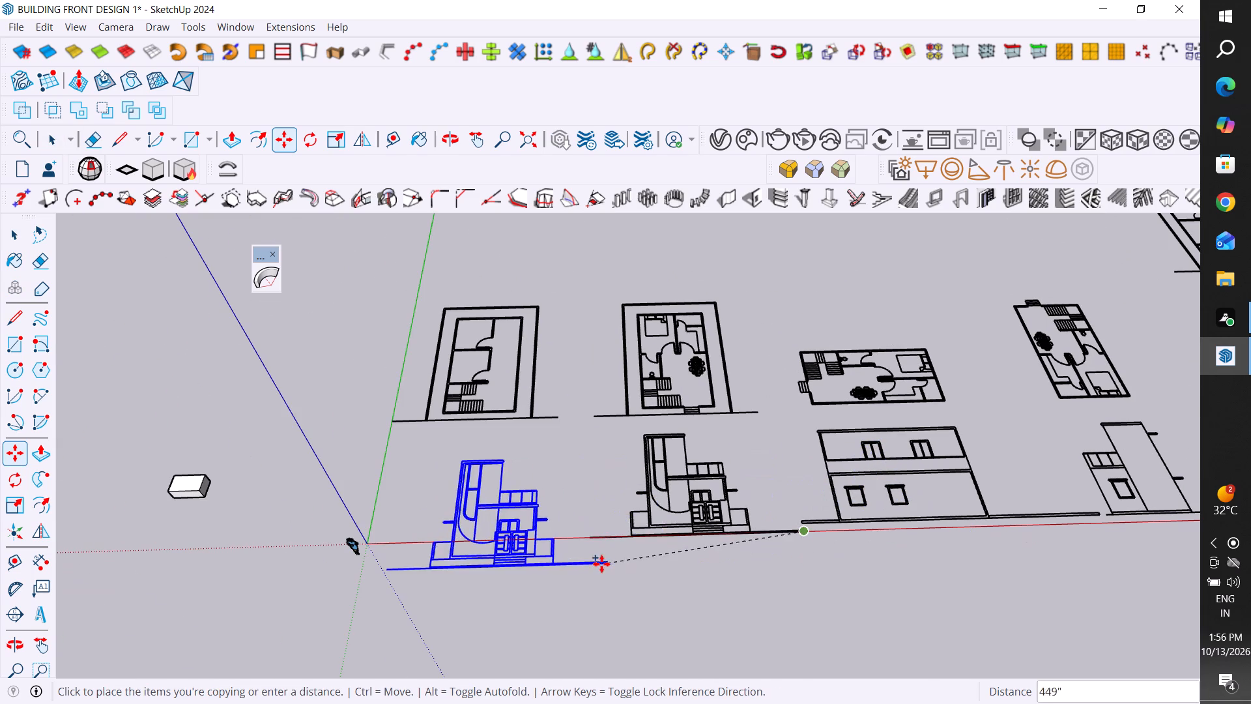
scroll(1107, 522, down, 4)
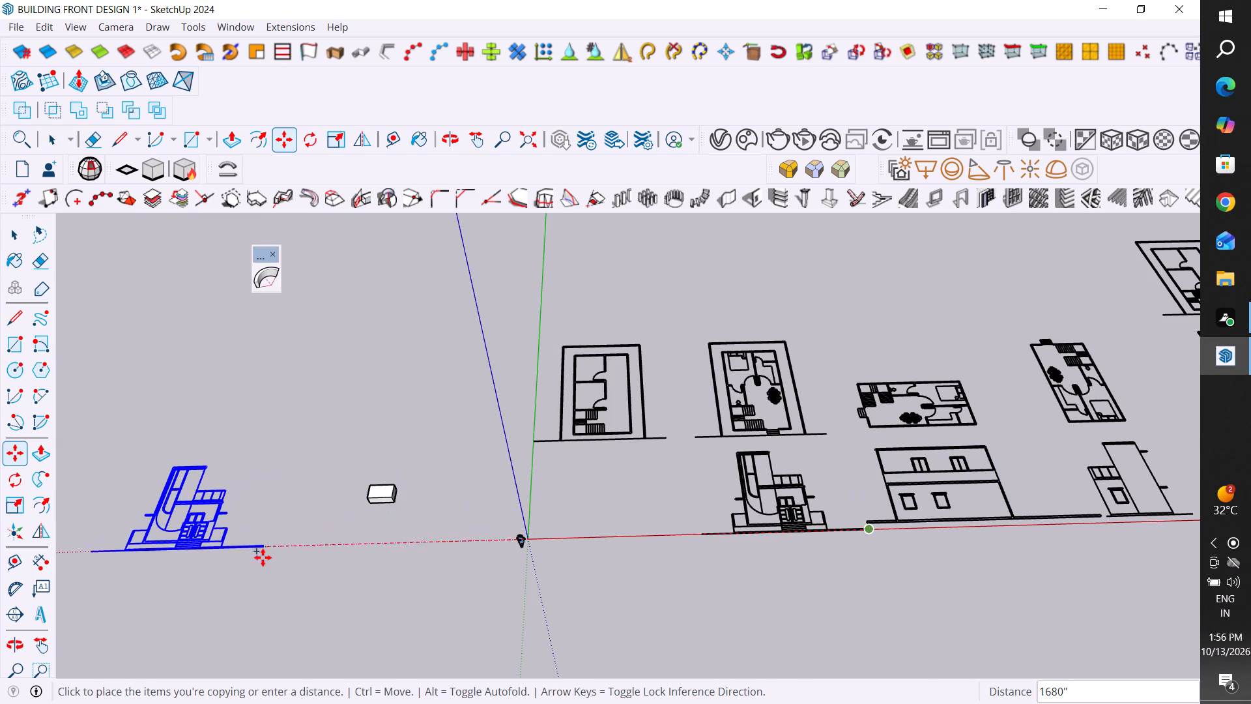
click(311, 548)
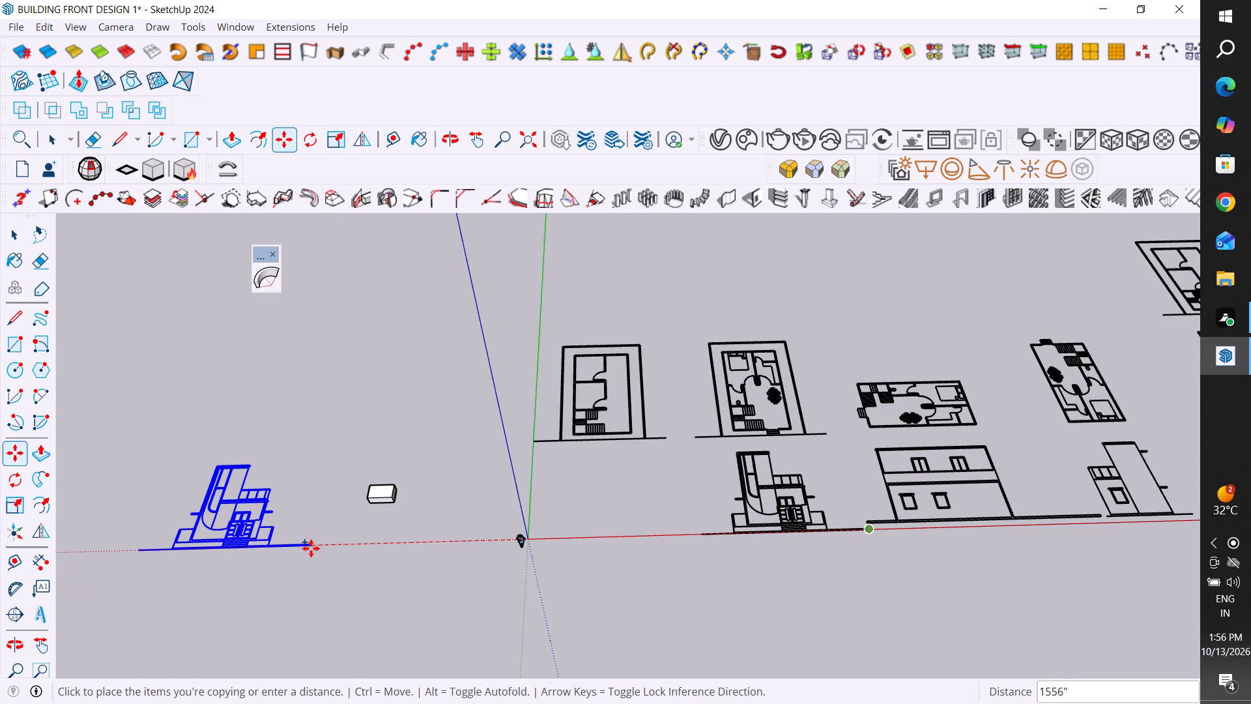
click(17, 229)
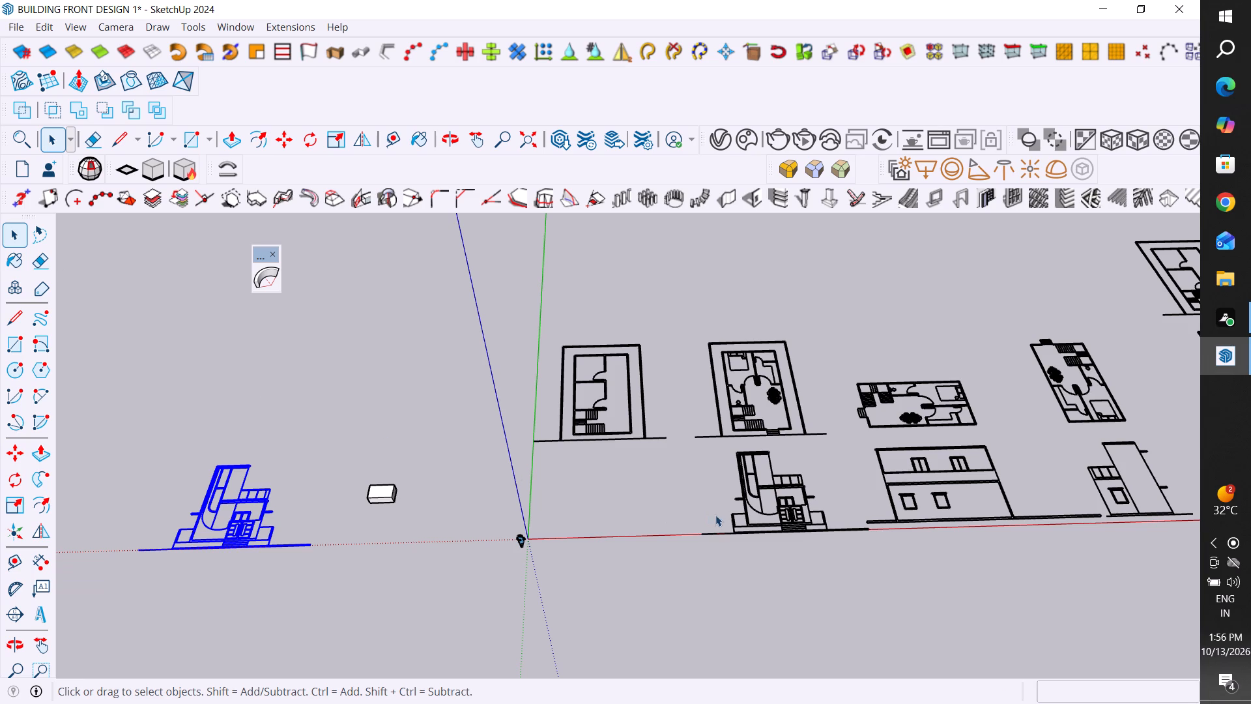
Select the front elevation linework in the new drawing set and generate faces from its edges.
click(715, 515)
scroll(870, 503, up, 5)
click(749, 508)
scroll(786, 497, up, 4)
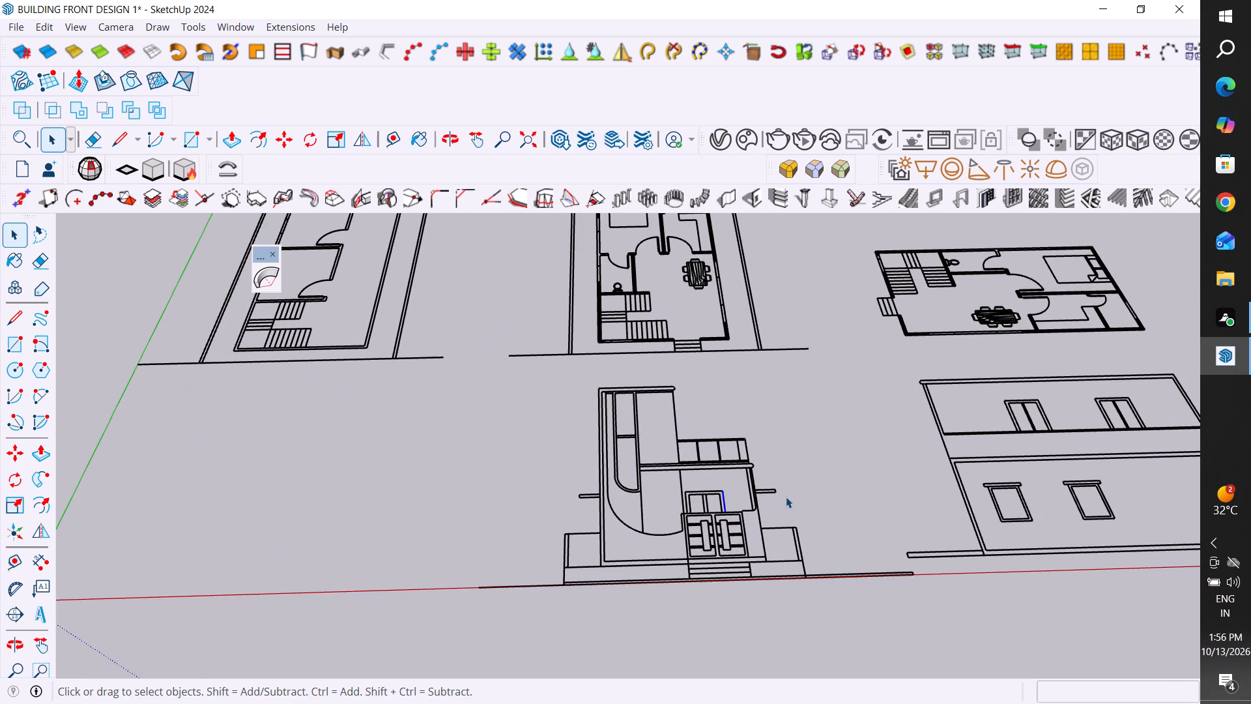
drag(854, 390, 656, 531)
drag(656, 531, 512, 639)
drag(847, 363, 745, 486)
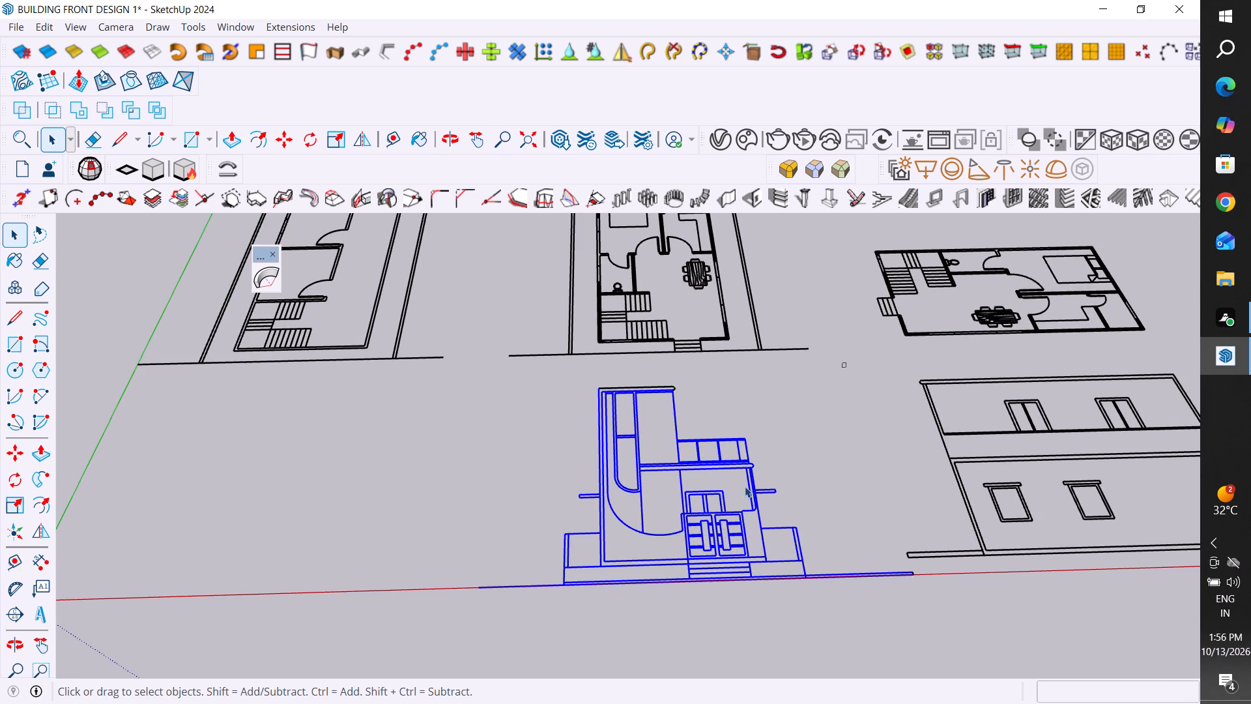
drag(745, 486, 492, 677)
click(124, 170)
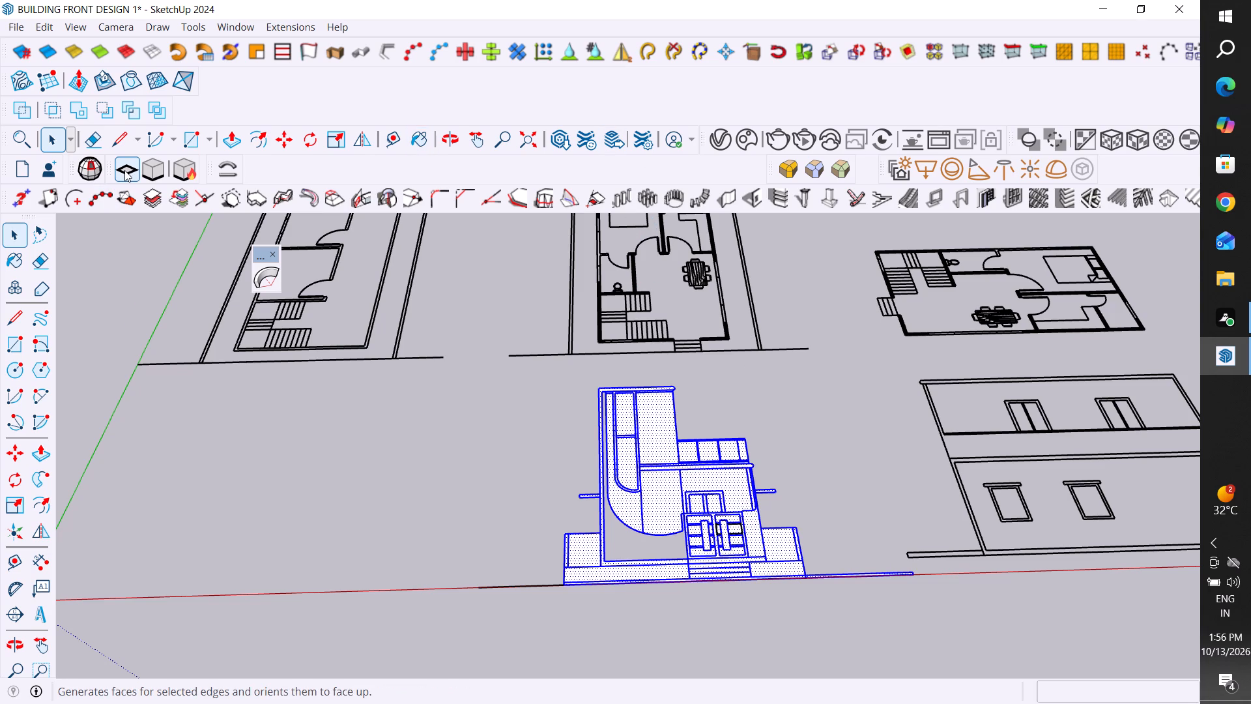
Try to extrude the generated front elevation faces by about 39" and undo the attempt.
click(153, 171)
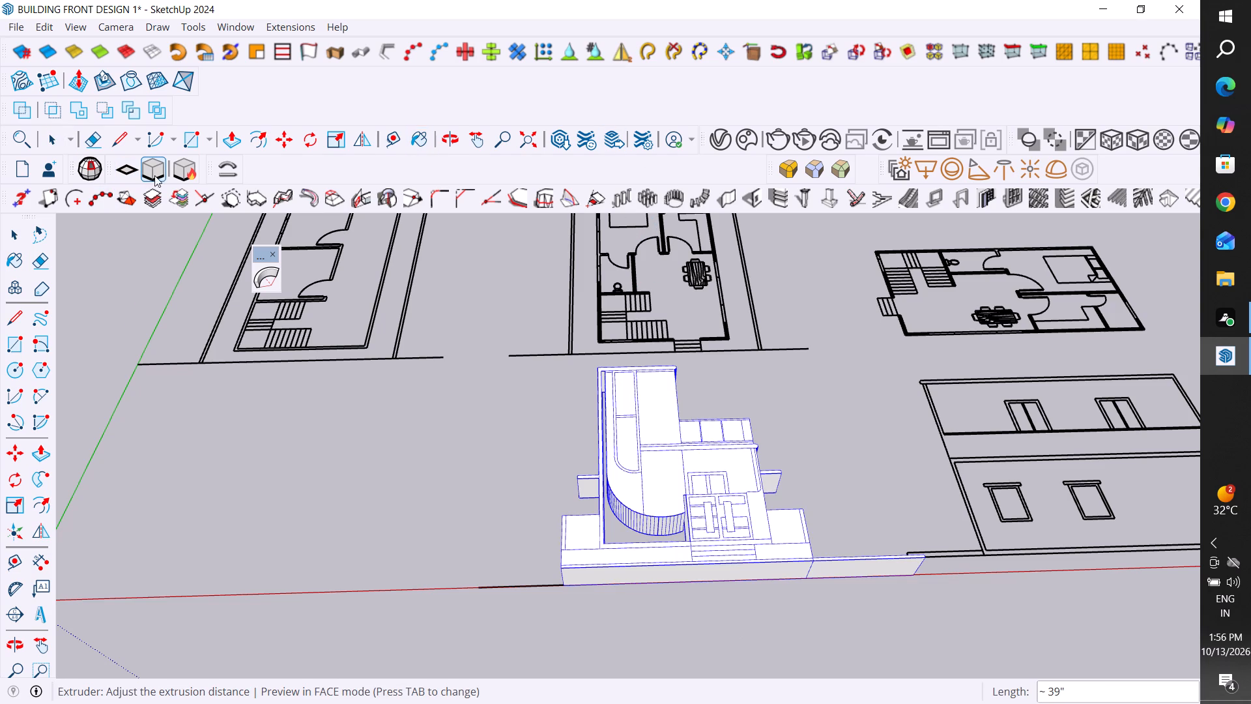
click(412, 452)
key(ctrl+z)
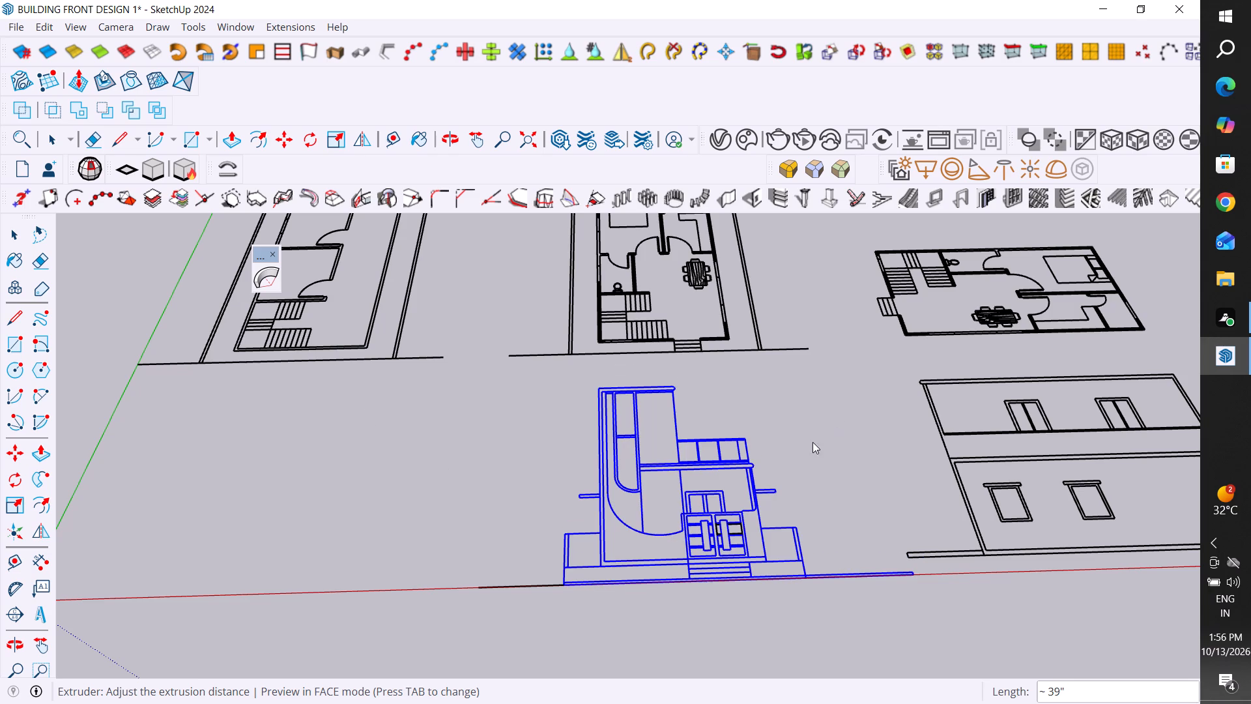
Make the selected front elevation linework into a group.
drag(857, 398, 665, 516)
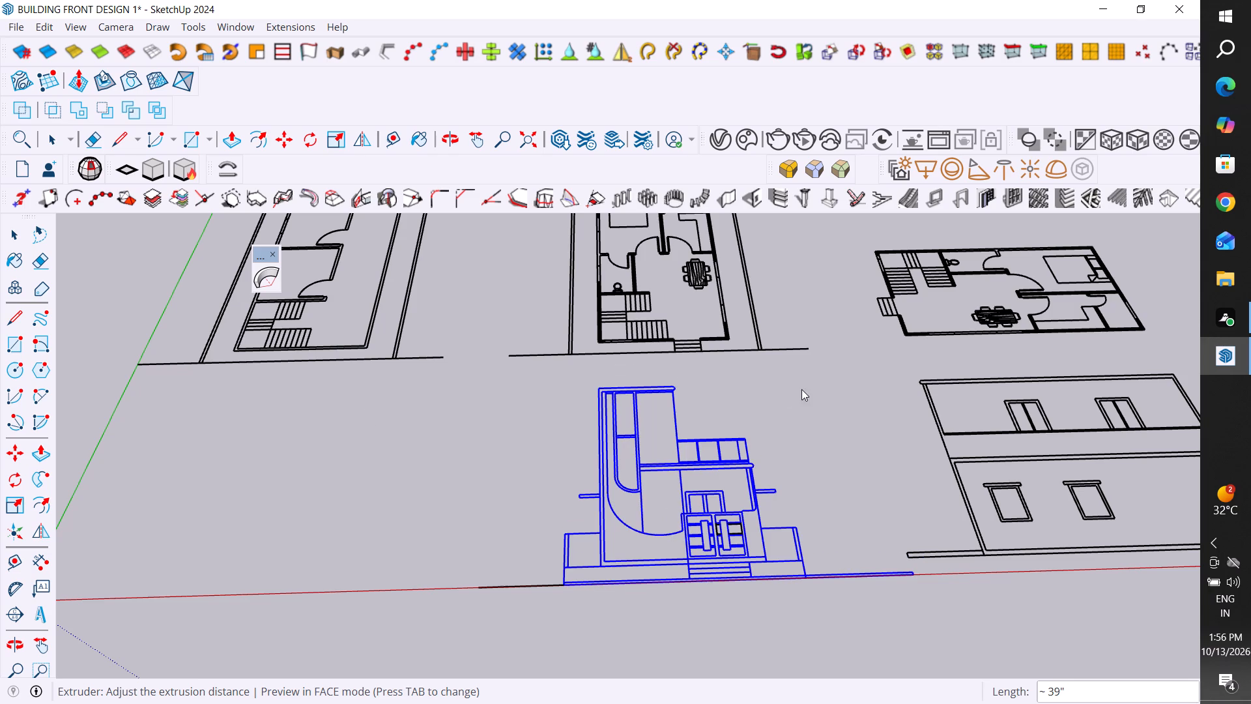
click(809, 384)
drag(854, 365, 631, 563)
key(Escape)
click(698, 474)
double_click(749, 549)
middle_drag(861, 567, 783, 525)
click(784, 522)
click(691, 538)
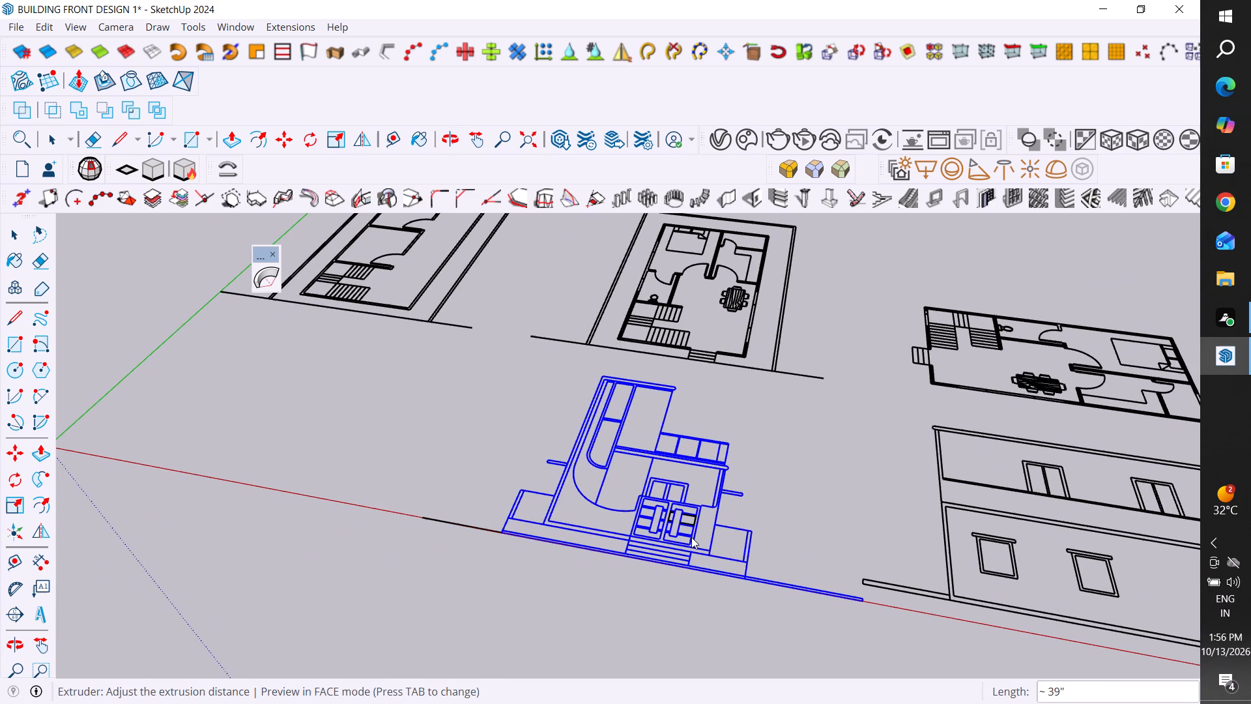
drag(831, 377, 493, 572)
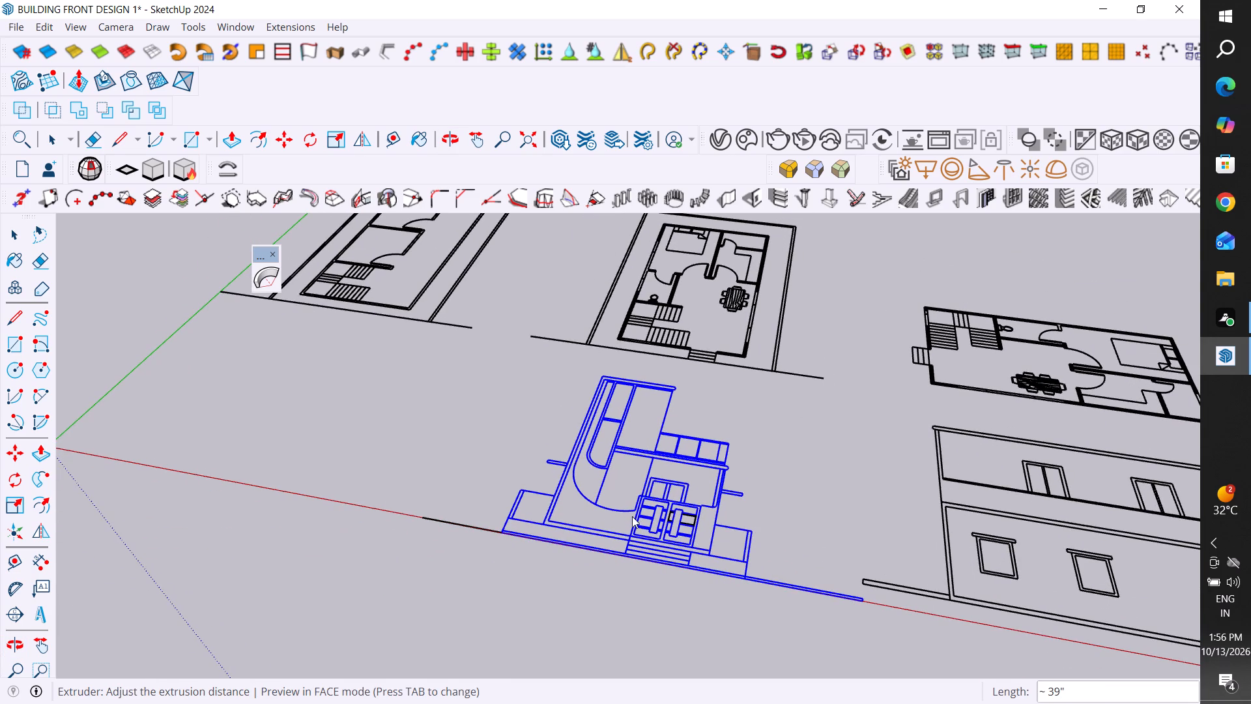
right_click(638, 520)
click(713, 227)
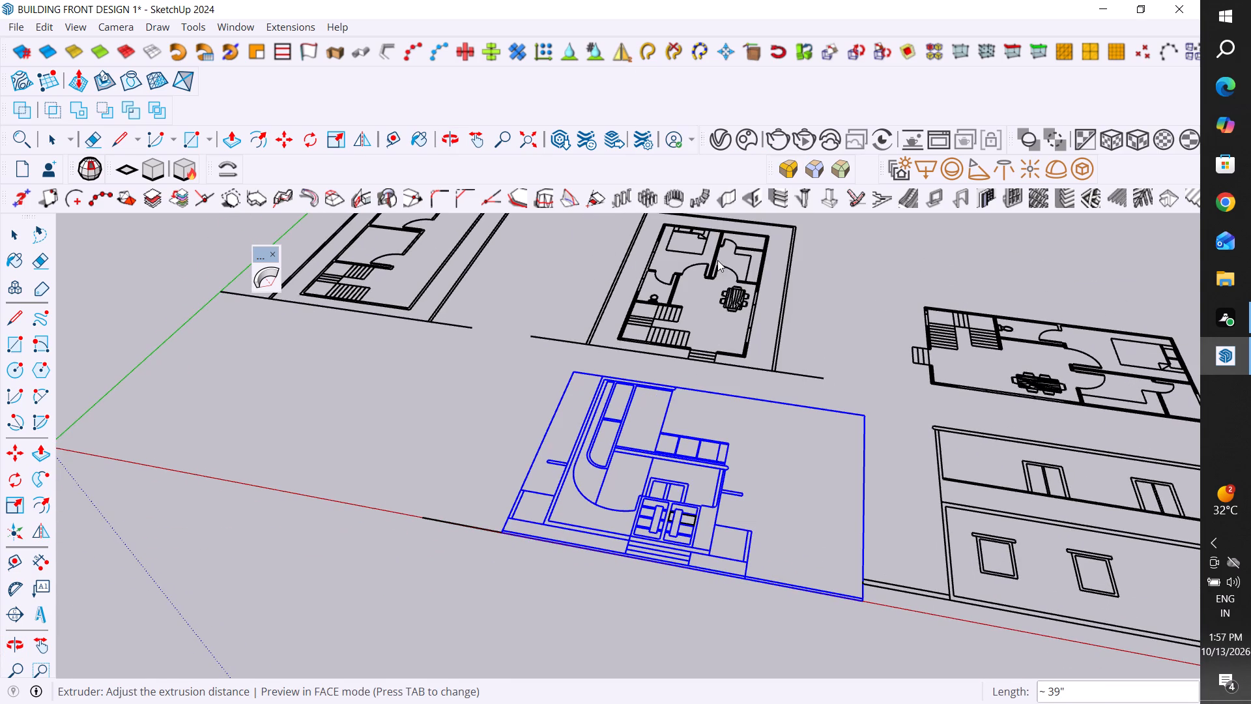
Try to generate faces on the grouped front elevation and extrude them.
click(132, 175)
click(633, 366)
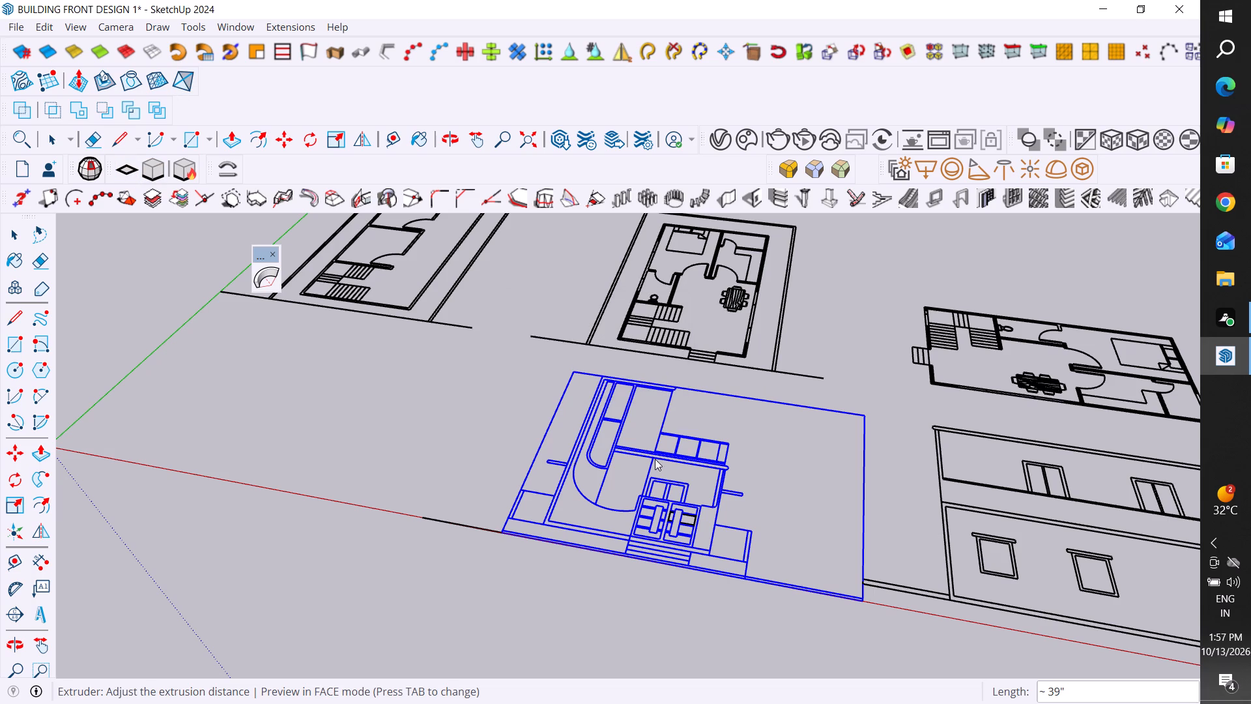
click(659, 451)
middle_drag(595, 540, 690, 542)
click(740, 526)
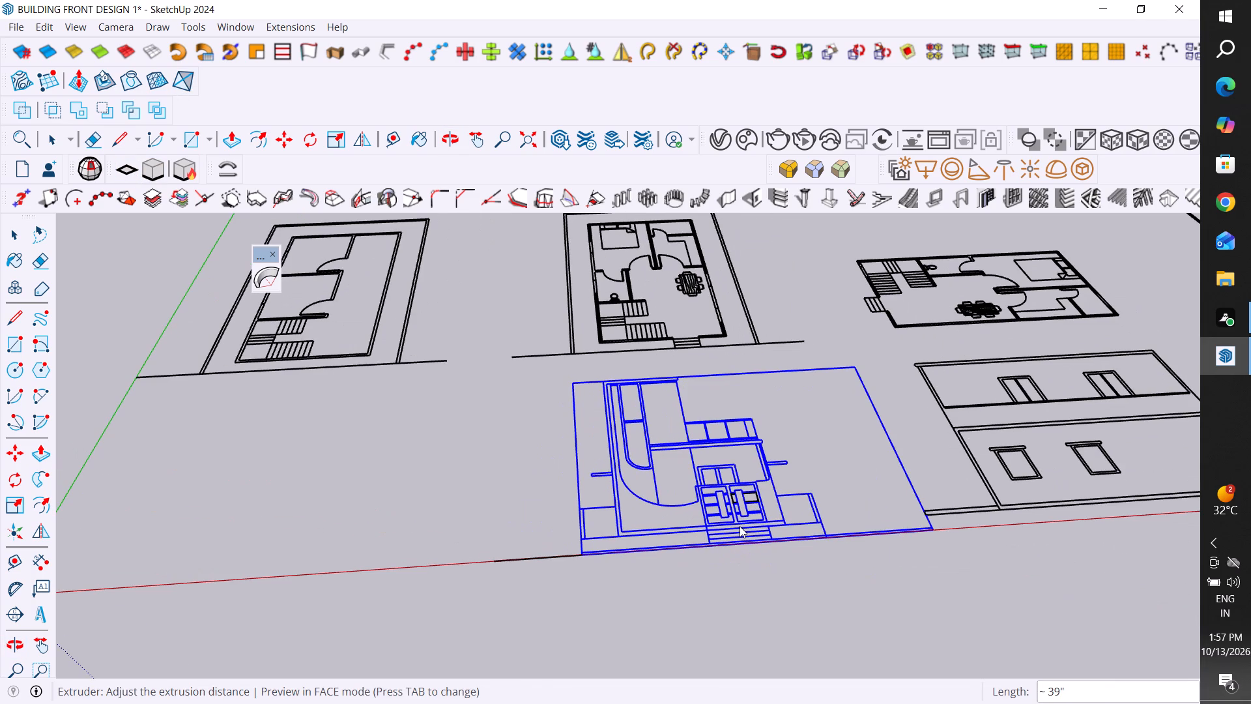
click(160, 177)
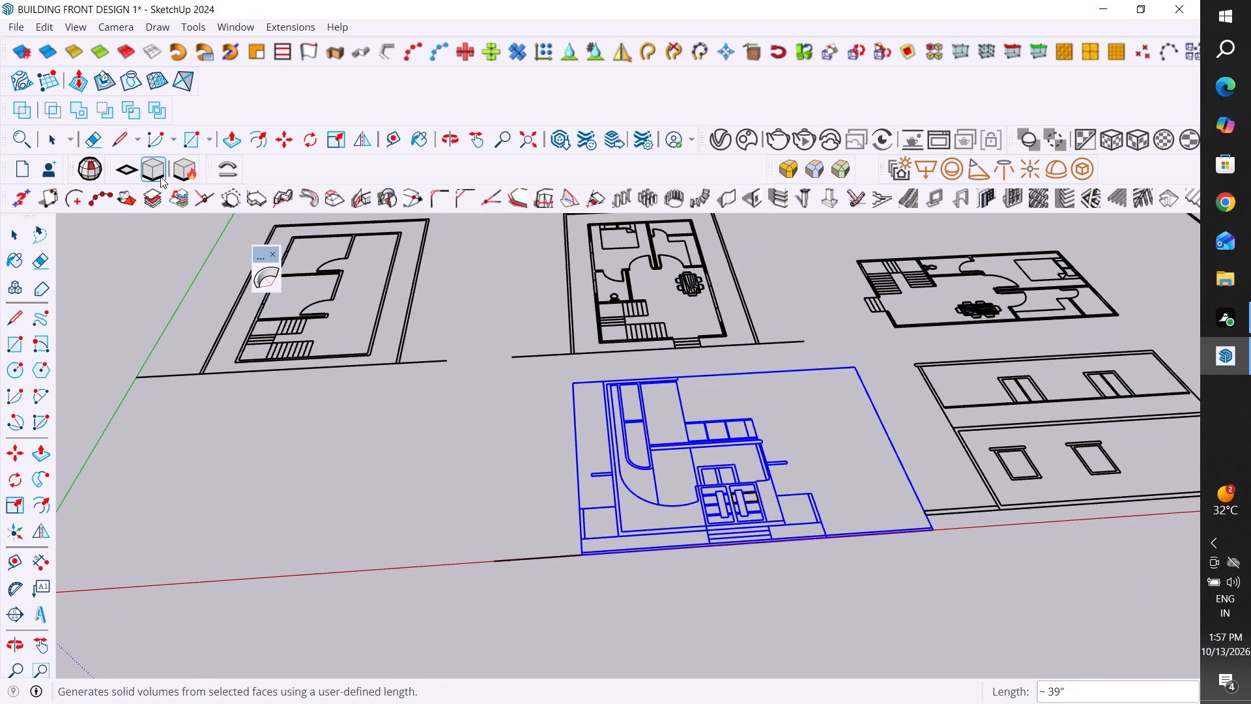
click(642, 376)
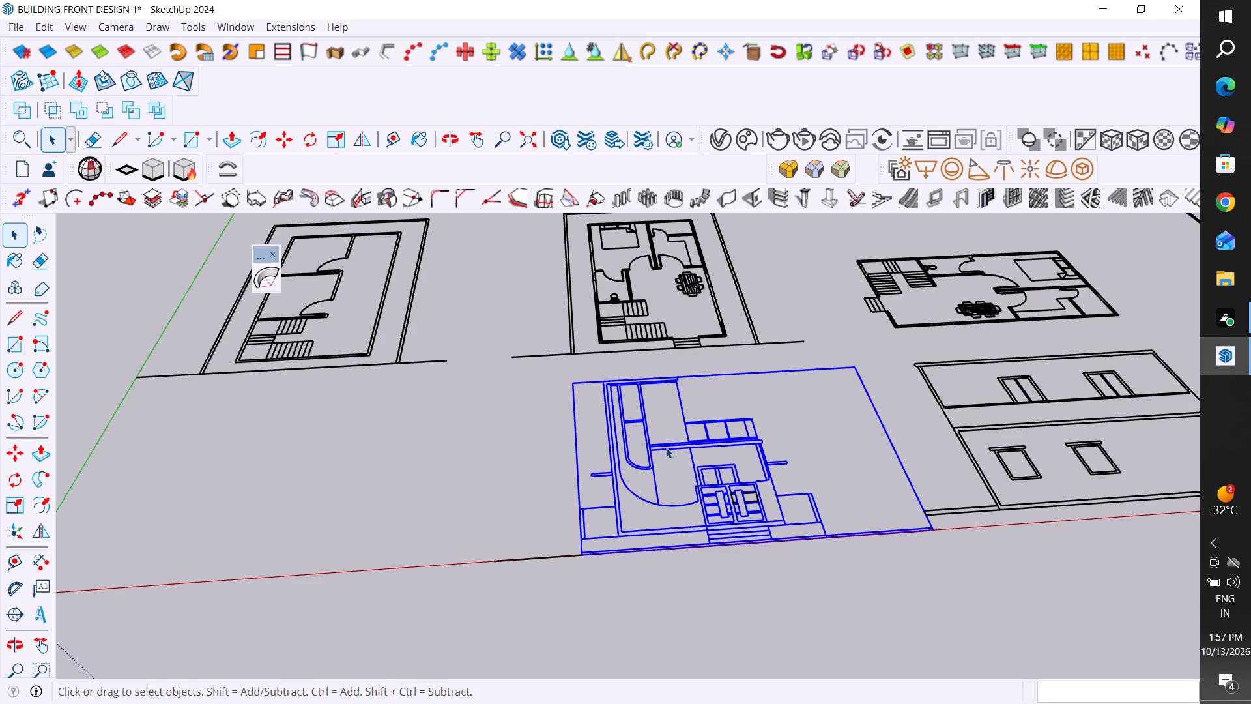
Explode the front elevation group and generate faces from its loose edges.
right_click(683, 444)
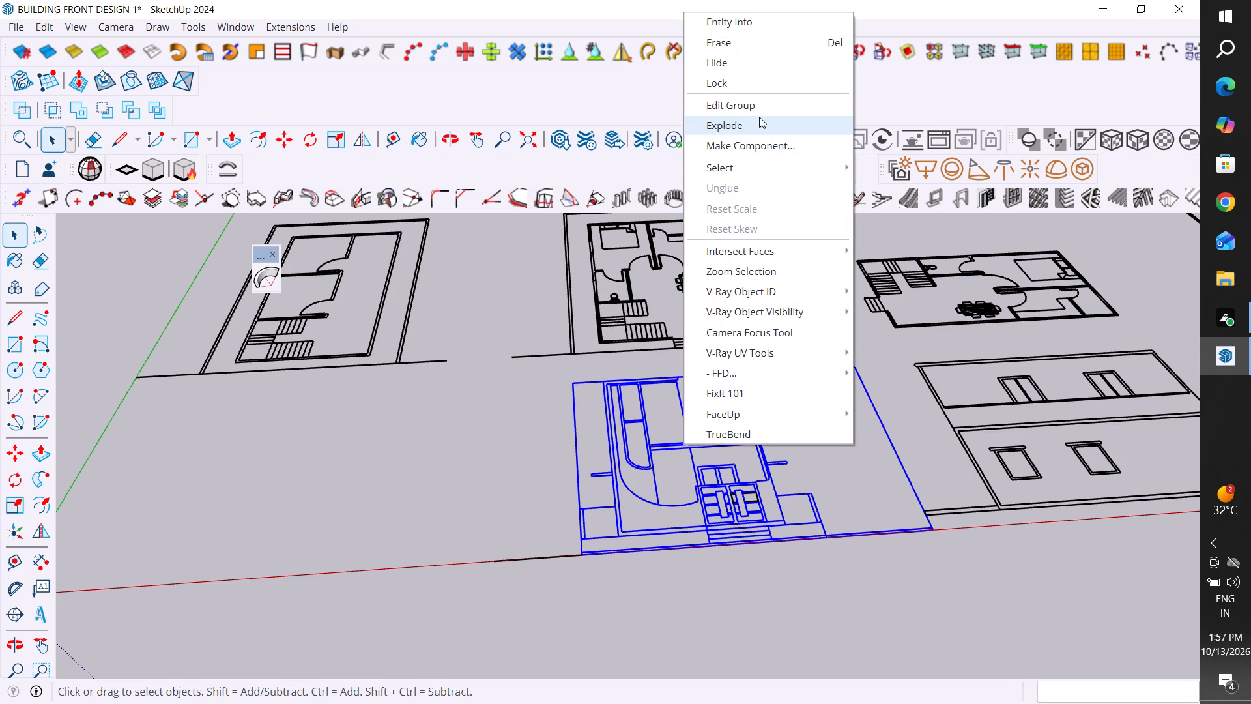
click(755, 121)
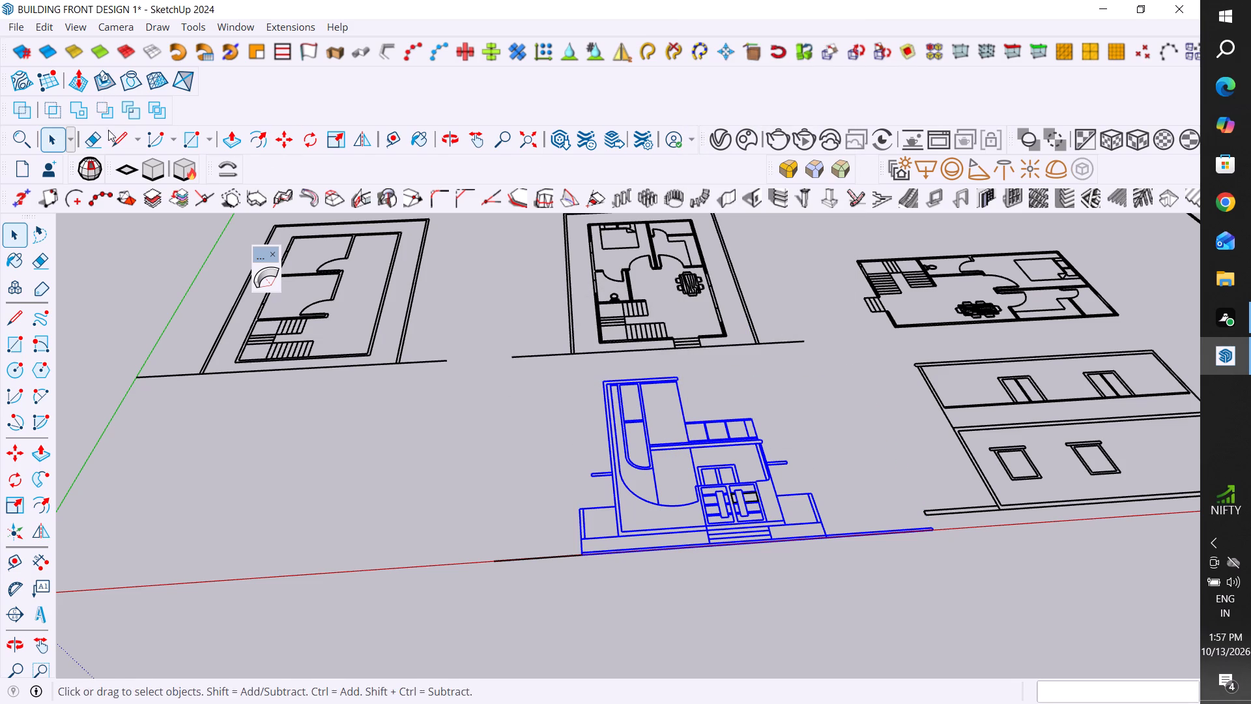
click(127, 174)
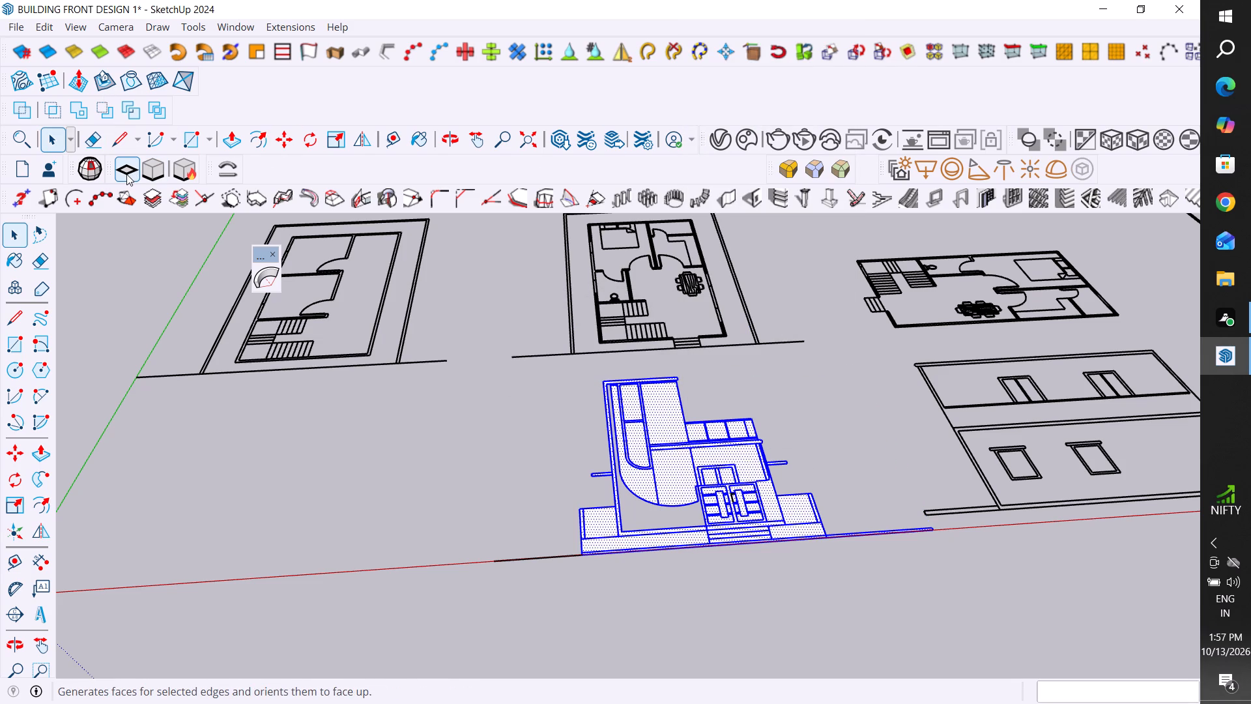
Draw a rectangle about 92" by 58" from the unfilled area's lower-left inner corner to the upper-left corner of the door frame.
scroll(644, 485, up, 4)
middle_drag(661, 521, 664, 582)
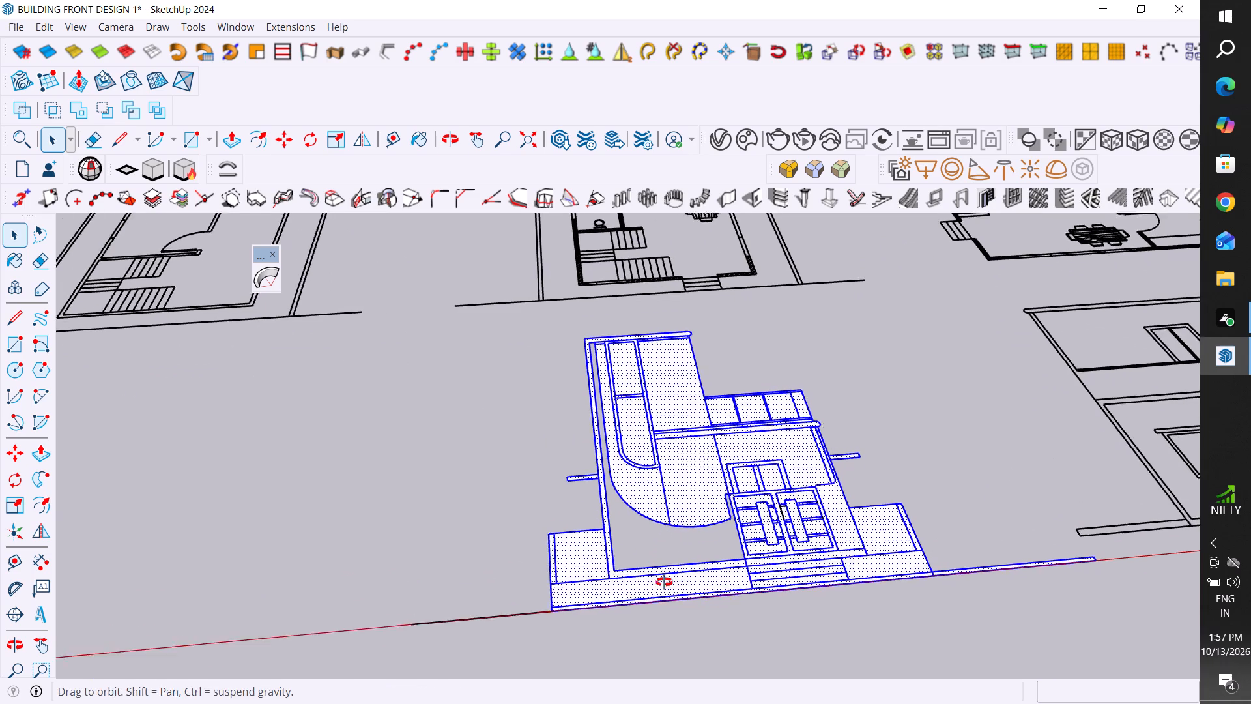
middle_drag(664, 582, 663, 589)
scroll(663, 589, up, 3)
middle_drag(672, 585, 655, 619)
scroll(703, 598, up, 1)
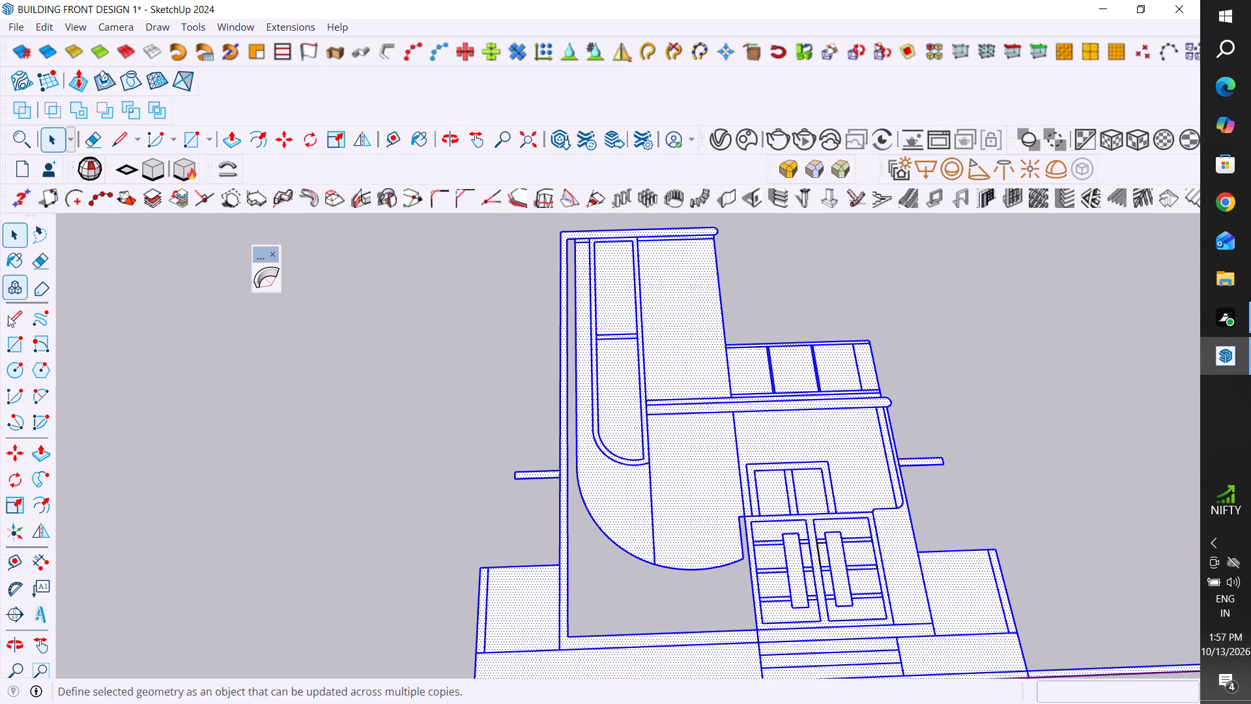
click(14, 336)
scroll(454, 314, down, 4)
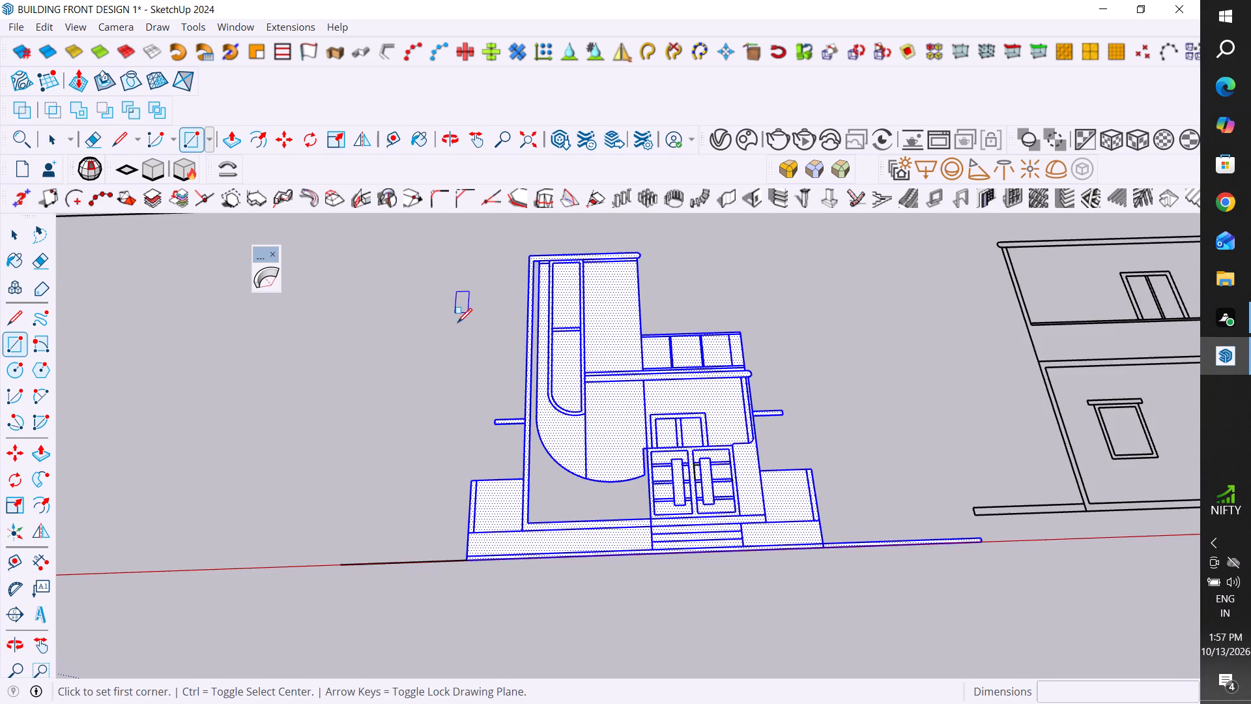
scroll(520, 521, up, 4)
click(533, 523)
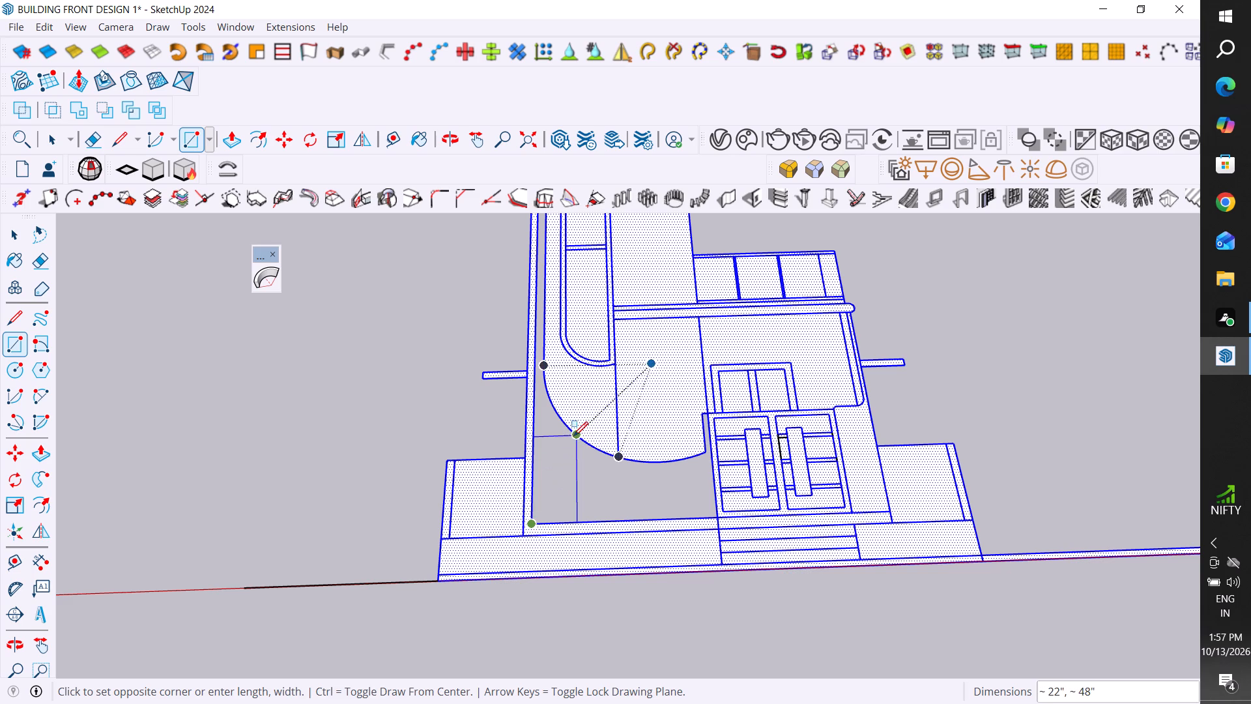
click(709, 413)
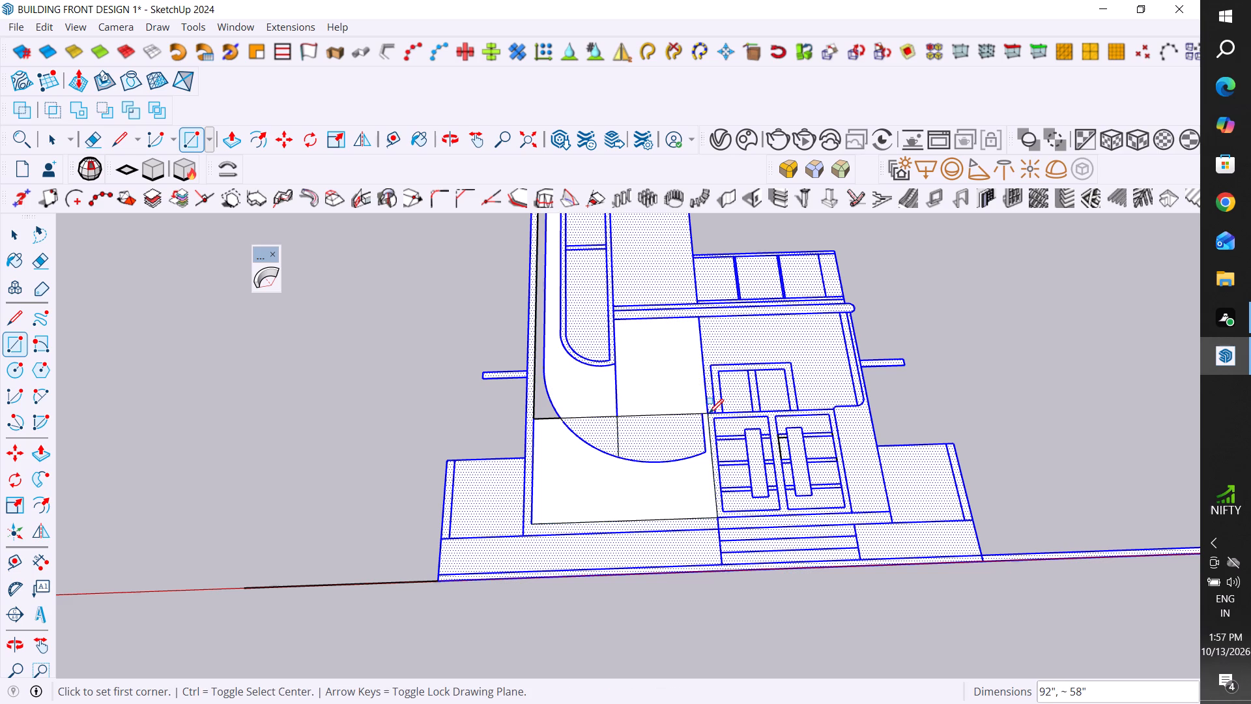
click(21, 237)
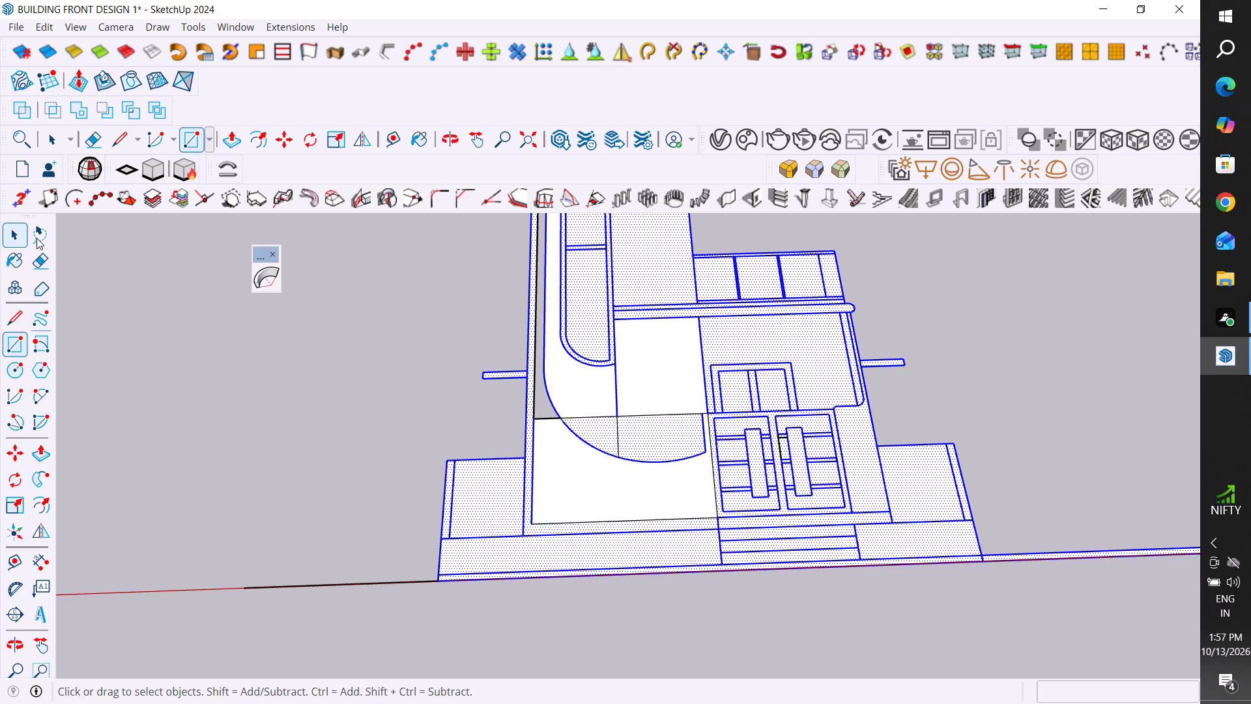
Draw a rectangle about 83" by 188" from the tower's top-left inner corner down to the first rectangle's upper edge.
scroll(567, 529, down, 5)
scroll(572, 315, up, 4)
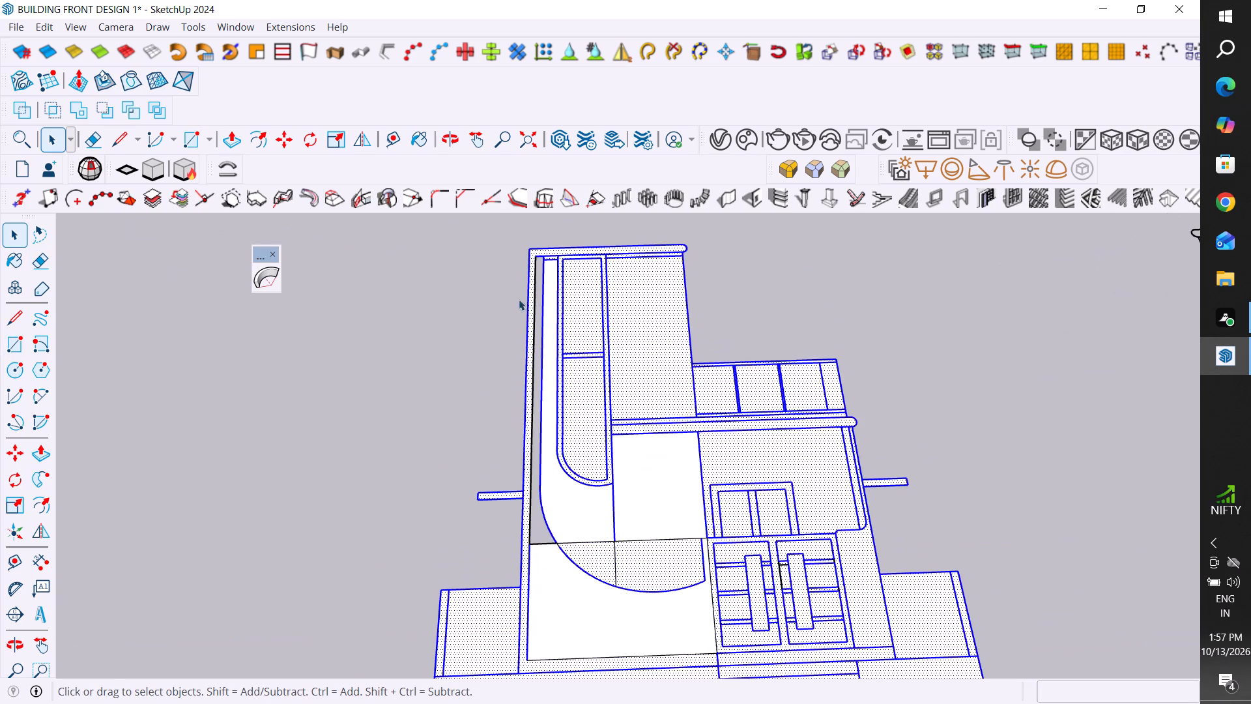
click(15, 347)
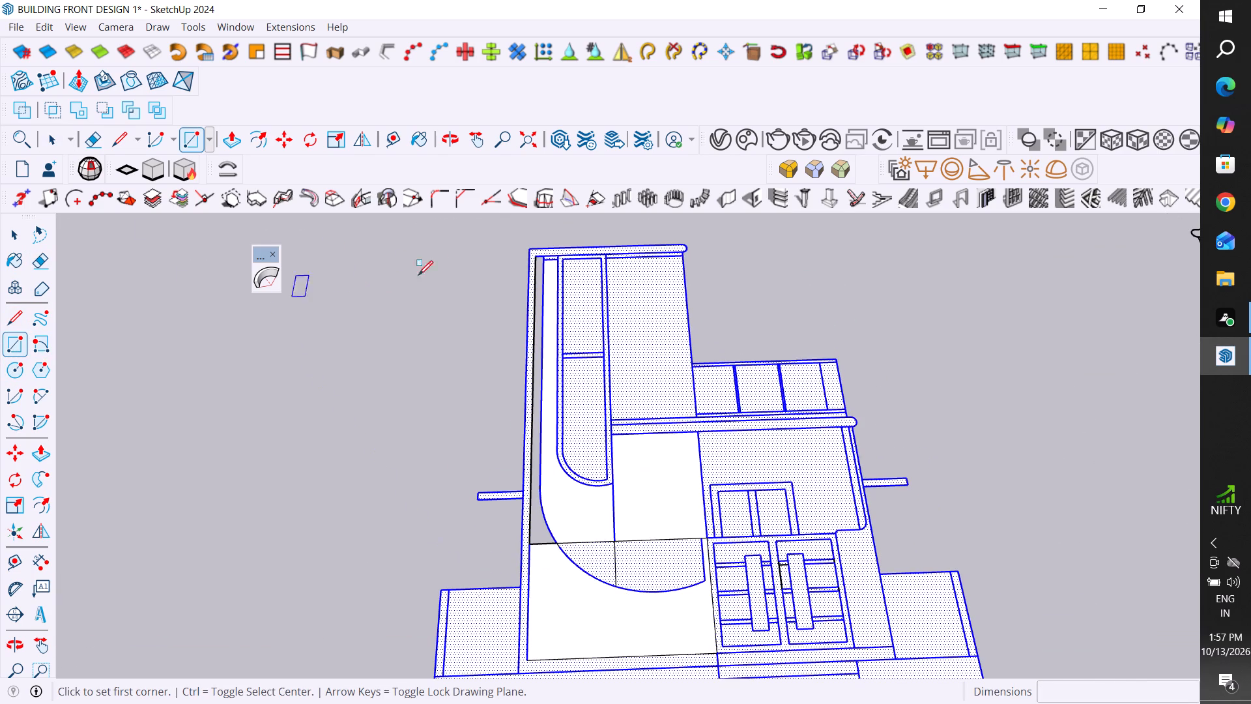
scroll(439, 272, up, 4)
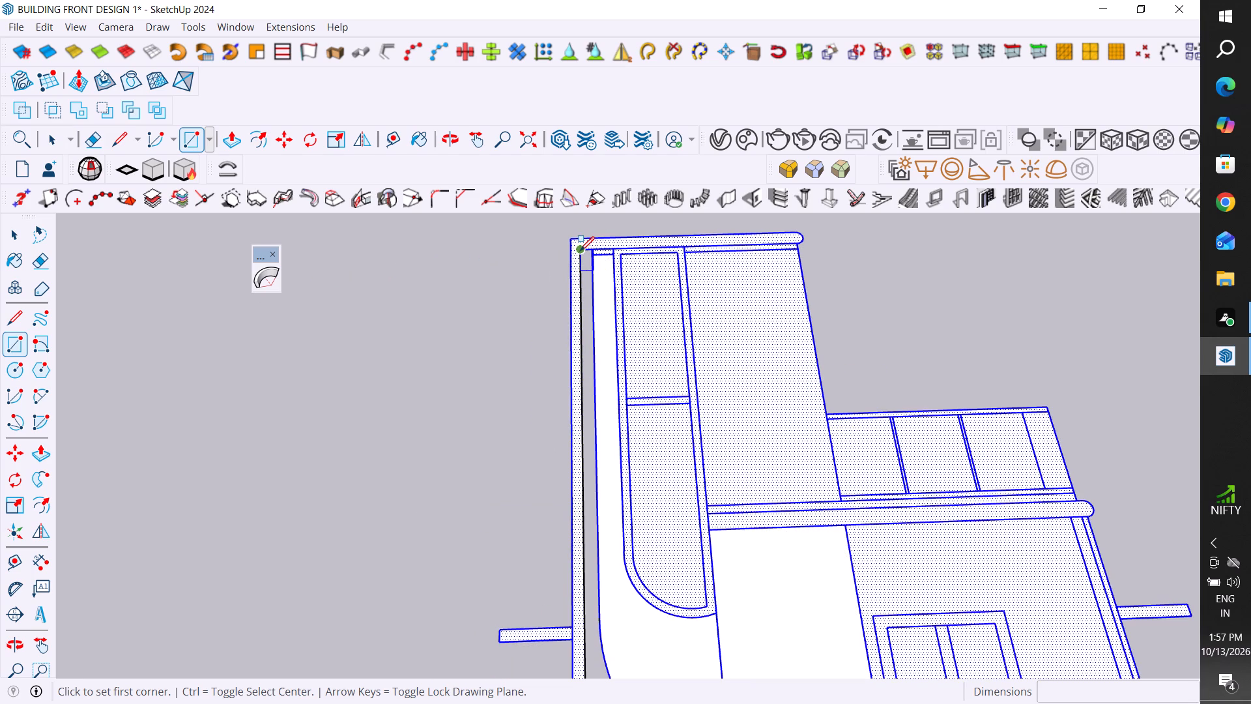
click(579, 249)
scroll(580, 249, down, 4)
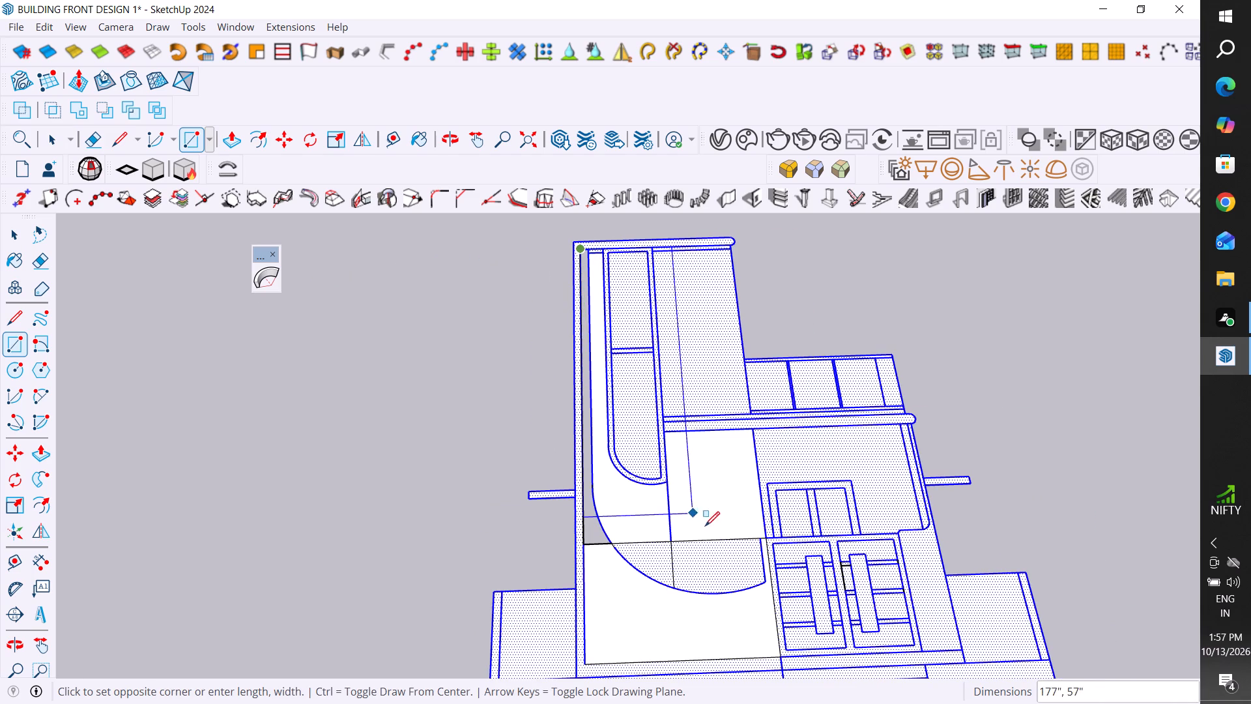
click(747, 539)
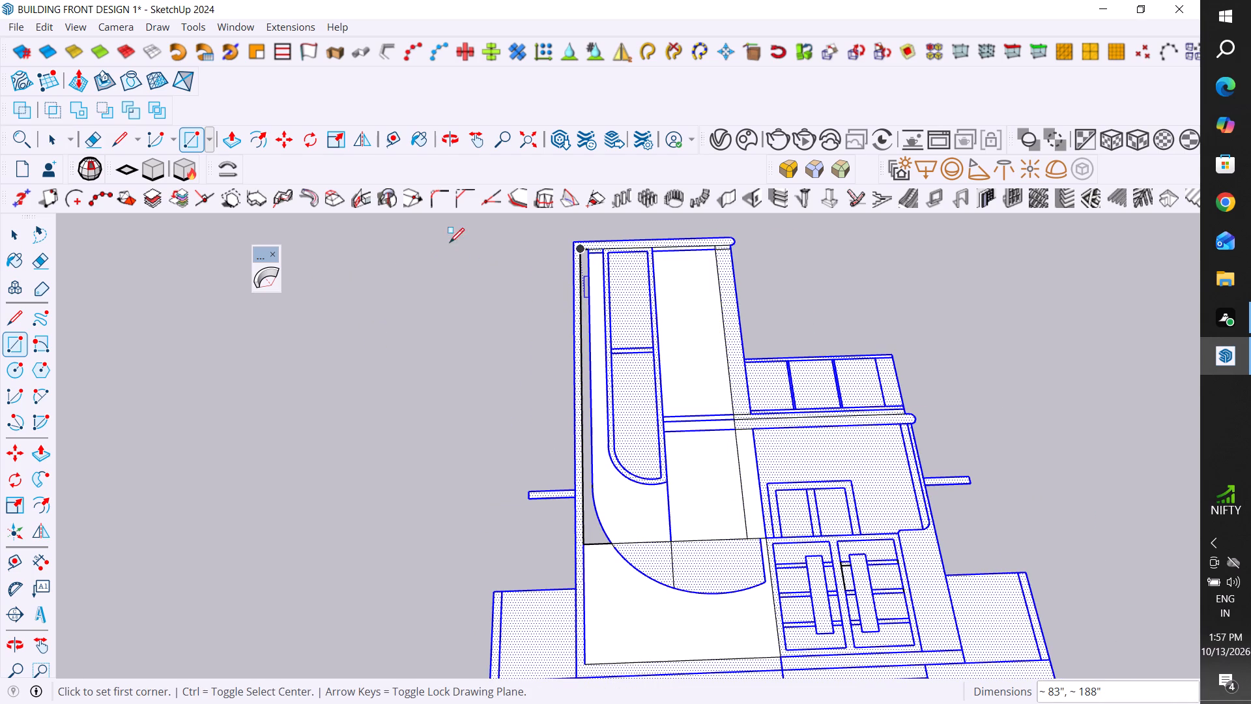
click(15, 234)
Draw a 21" by 191" rectangle from the tower's top-left inner corner down to the curved edge.
click(8, 346)
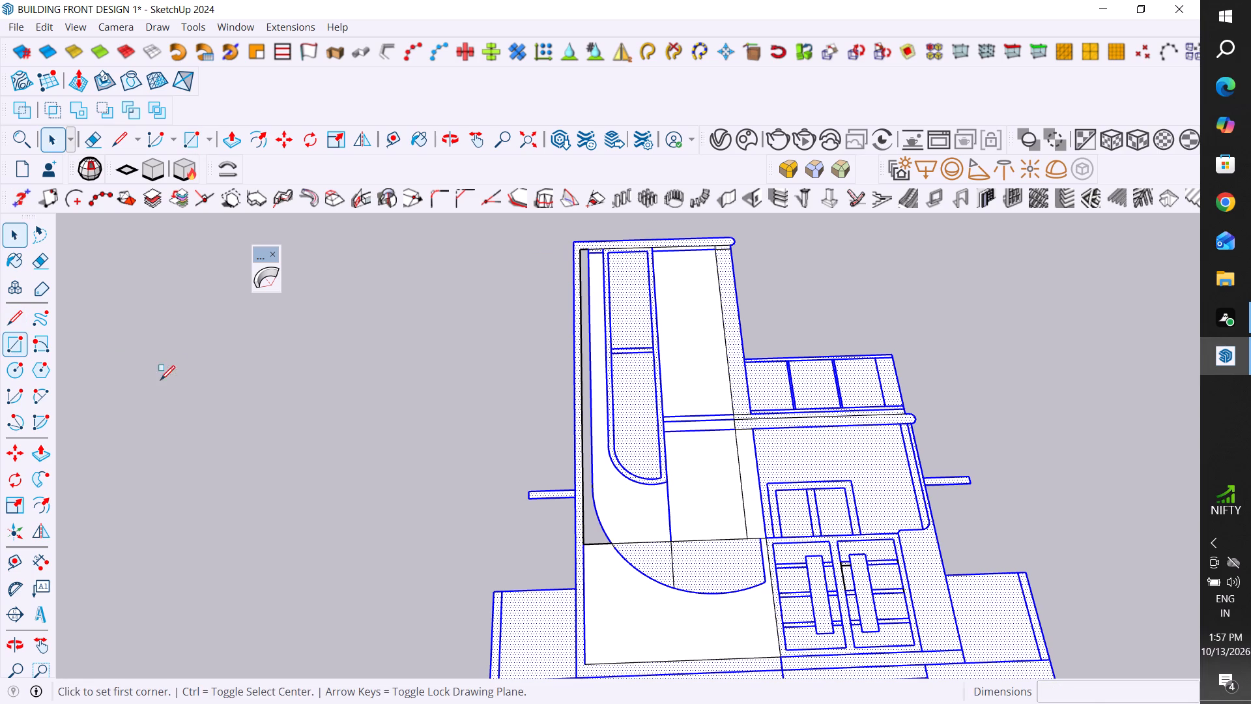
click(581, 249)
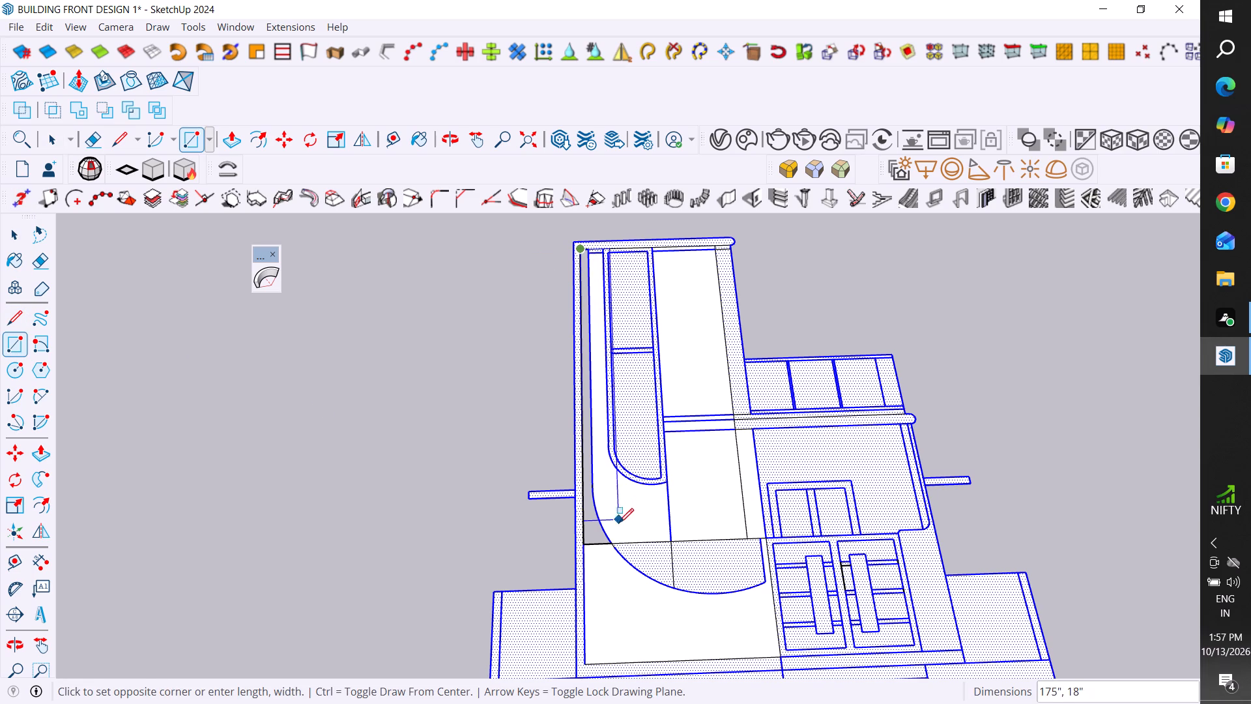
click(625, 550)
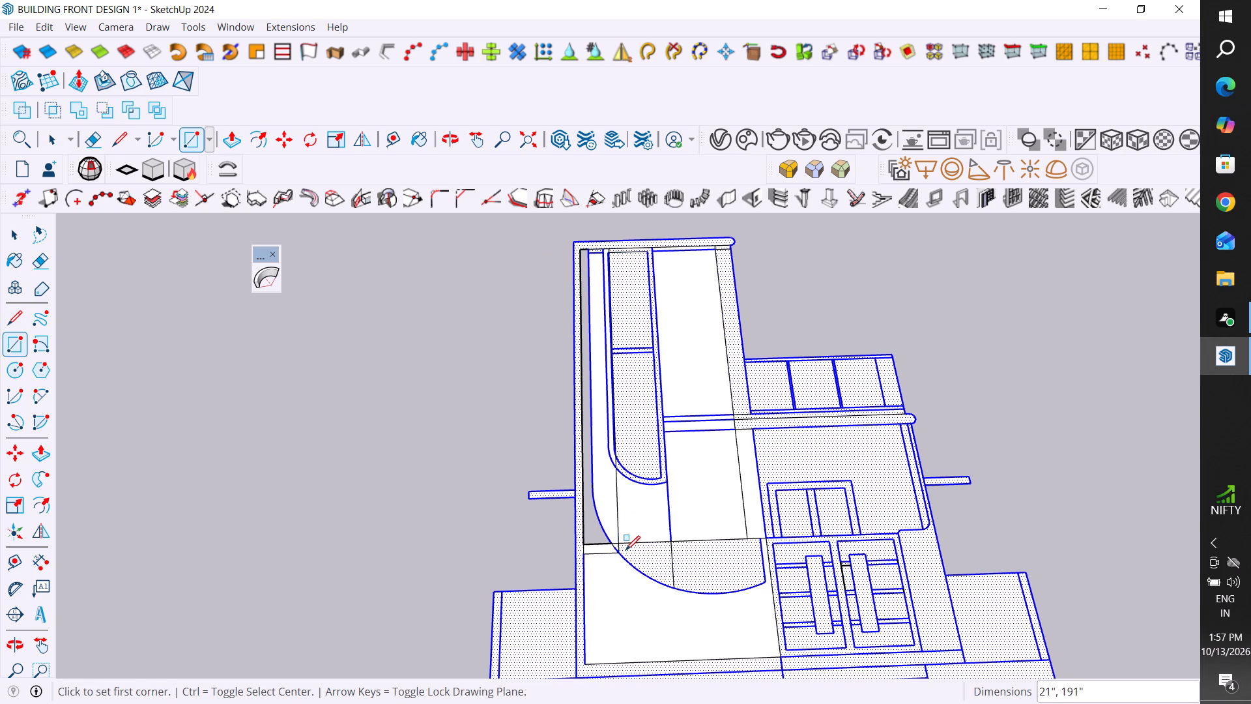
Delete the leftover rectangle edges beside the large curve: the short horizontal edge and the vertical line running down from the rounded window.
click(14, 229)
click(283, 377)
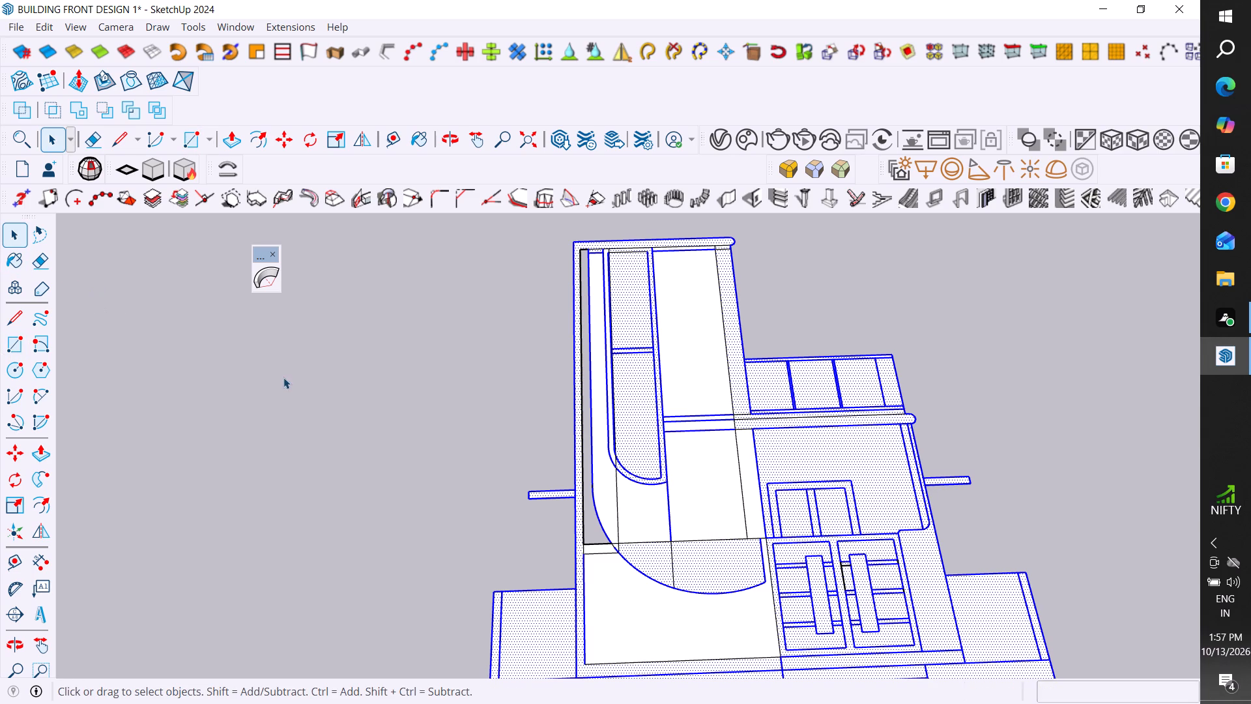
click(610, 553)
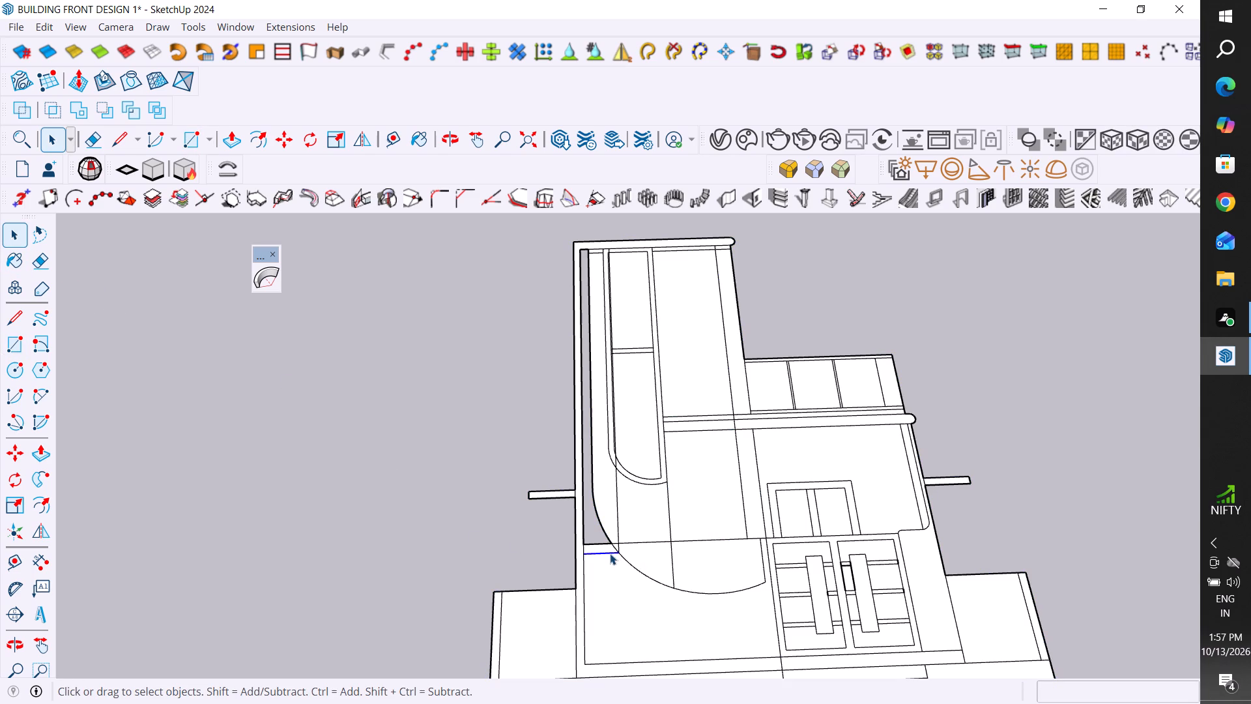
key(Delete)
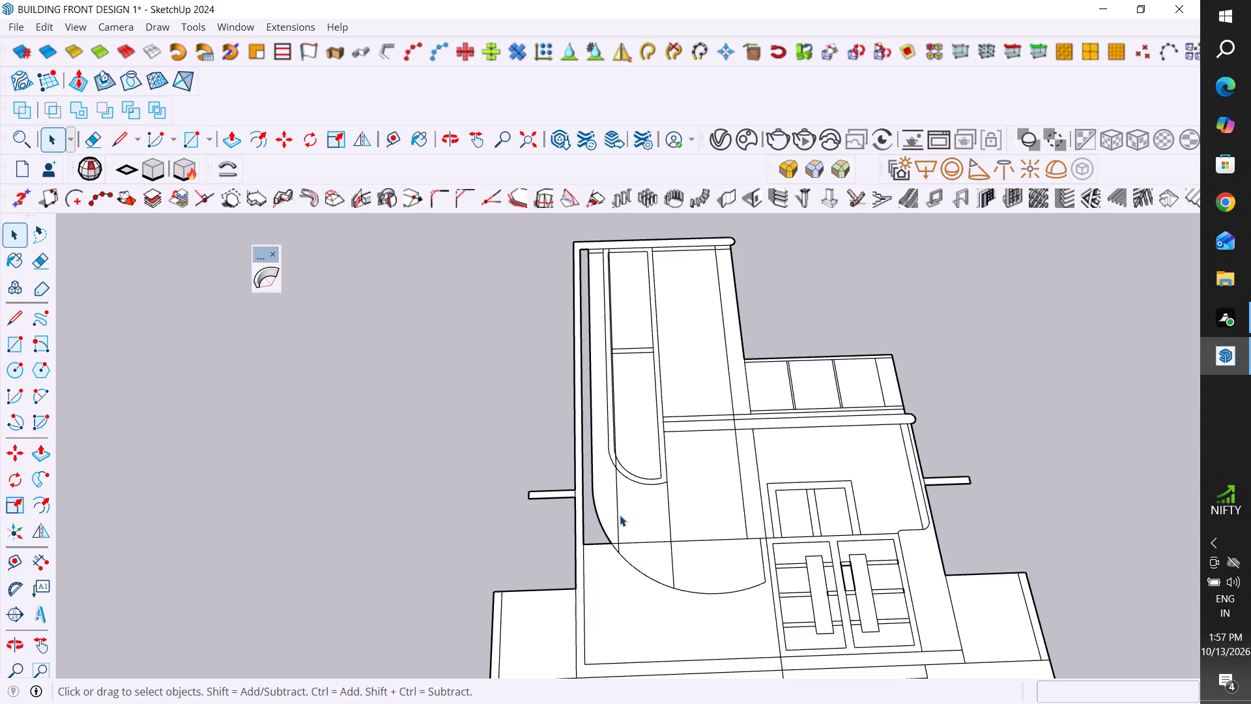
click(618, 512)
key(Delete)
click(626, 511)
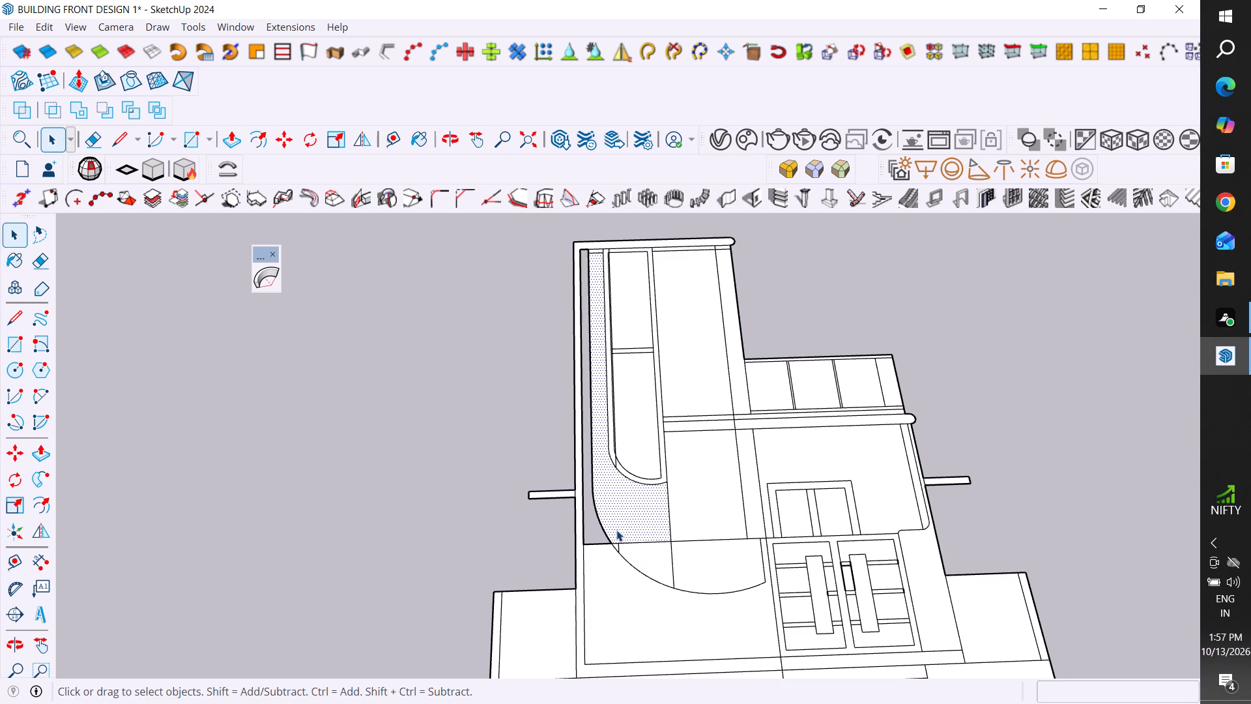
scroll(621, 542, up, 8)
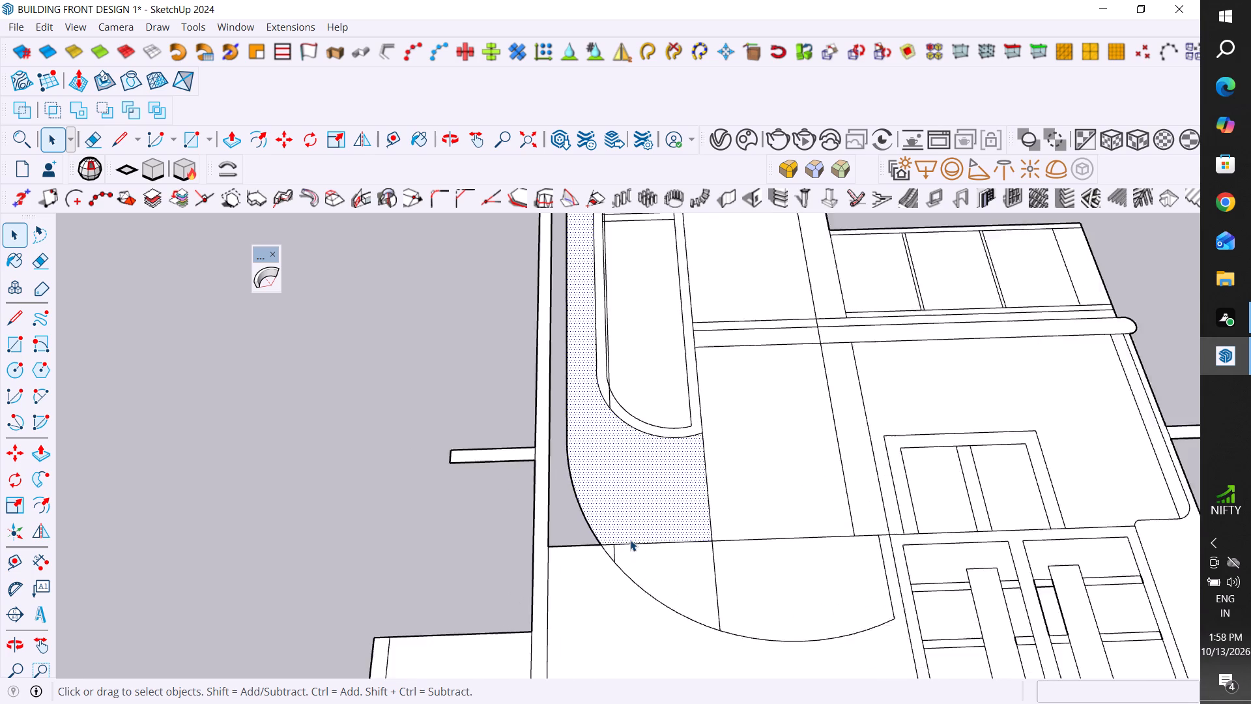
scroll(630, 540, up, 6)
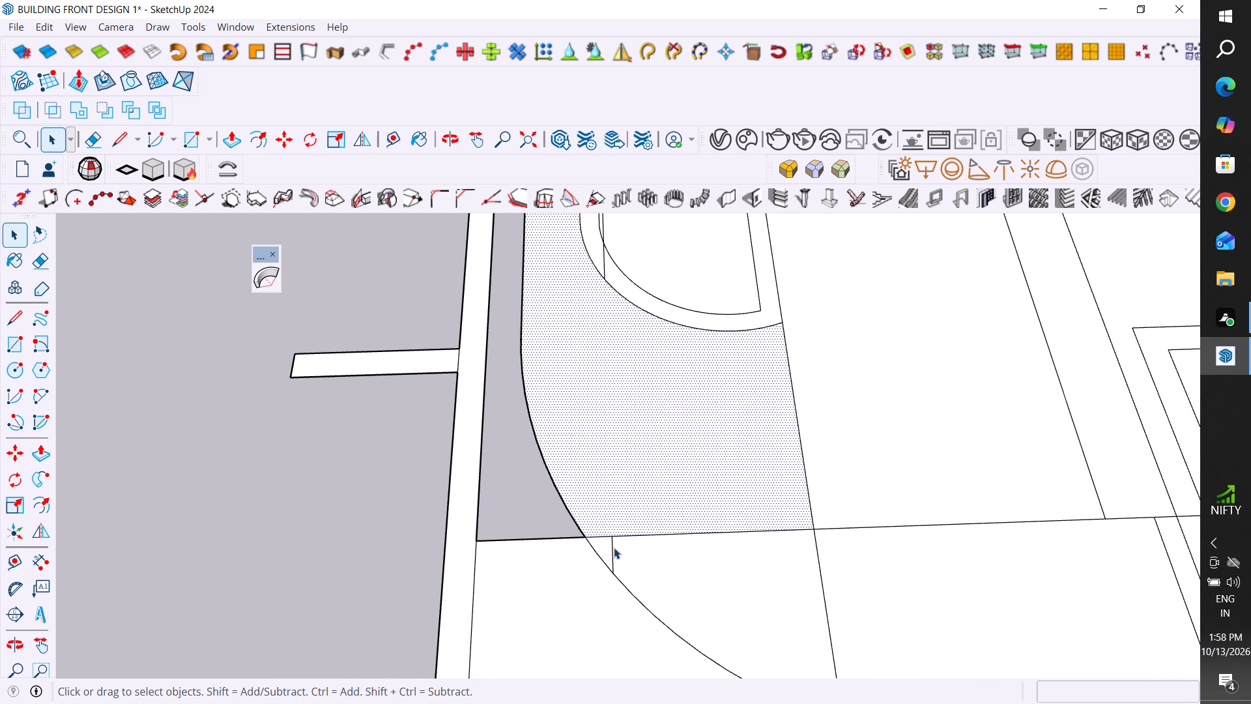
click(613, 548)
key(Delete)
click(629, 542)
Delete the two horizontal edge segments crossing the tower between the large curve and the tower's right-hand vertical line.
scroll(543, 601, down, 5)
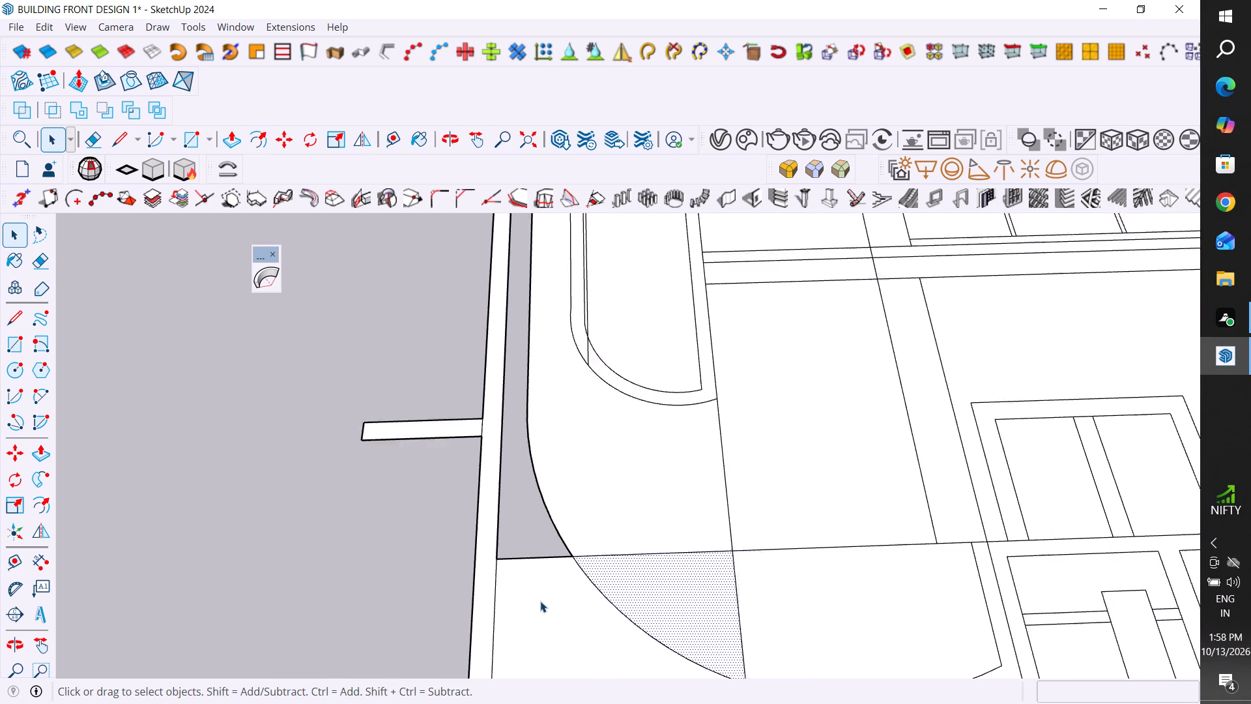
scroll(540, 601, down, 8)
click(609, 578)
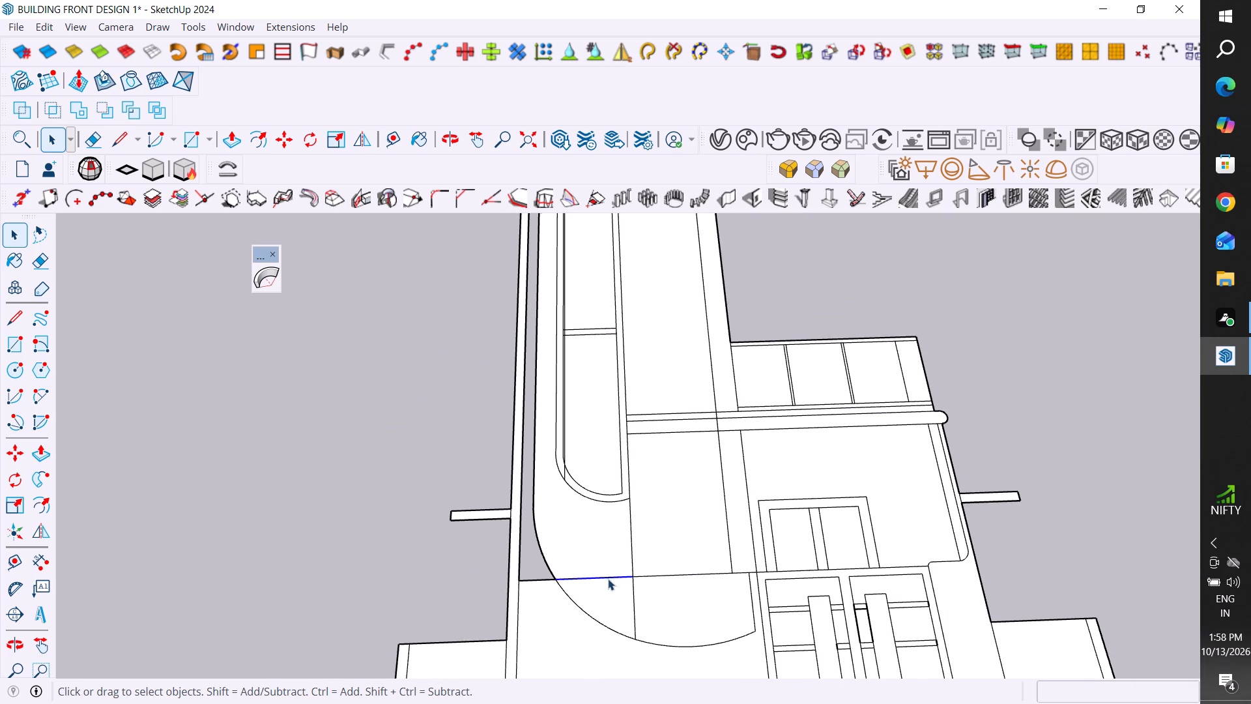
key(Delete)
drag(610, 577, 616, 572)
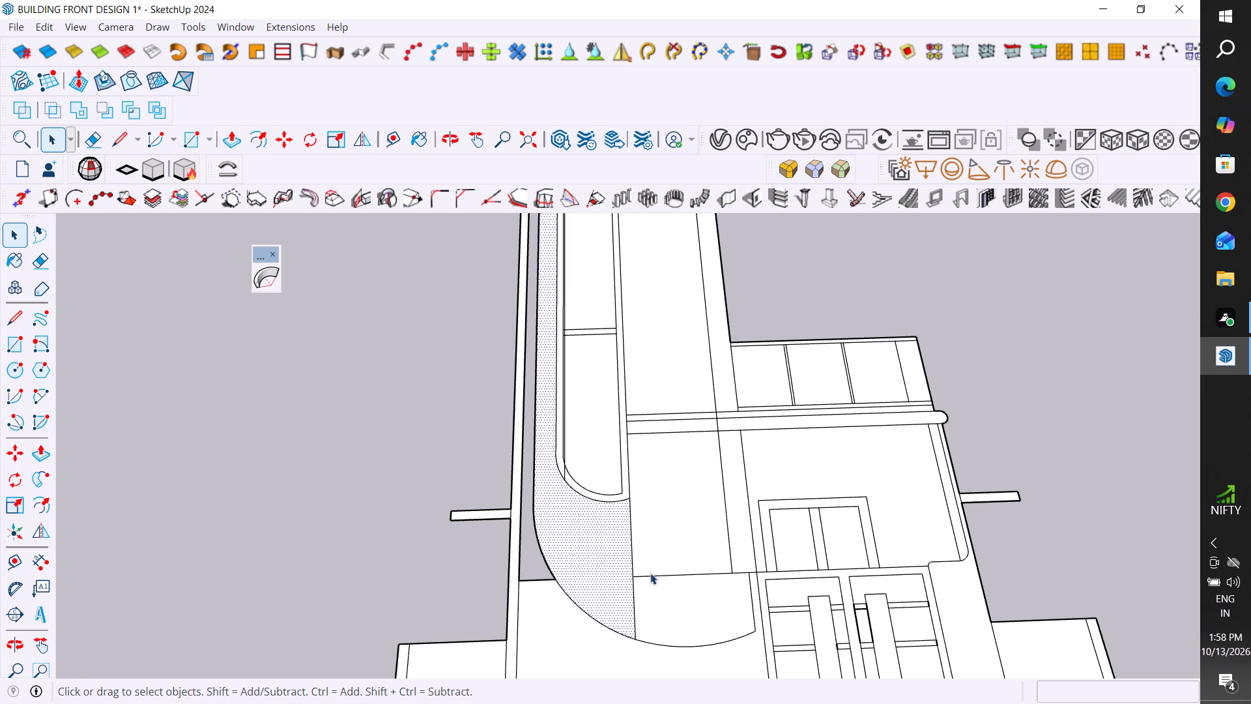
click(653, 574)
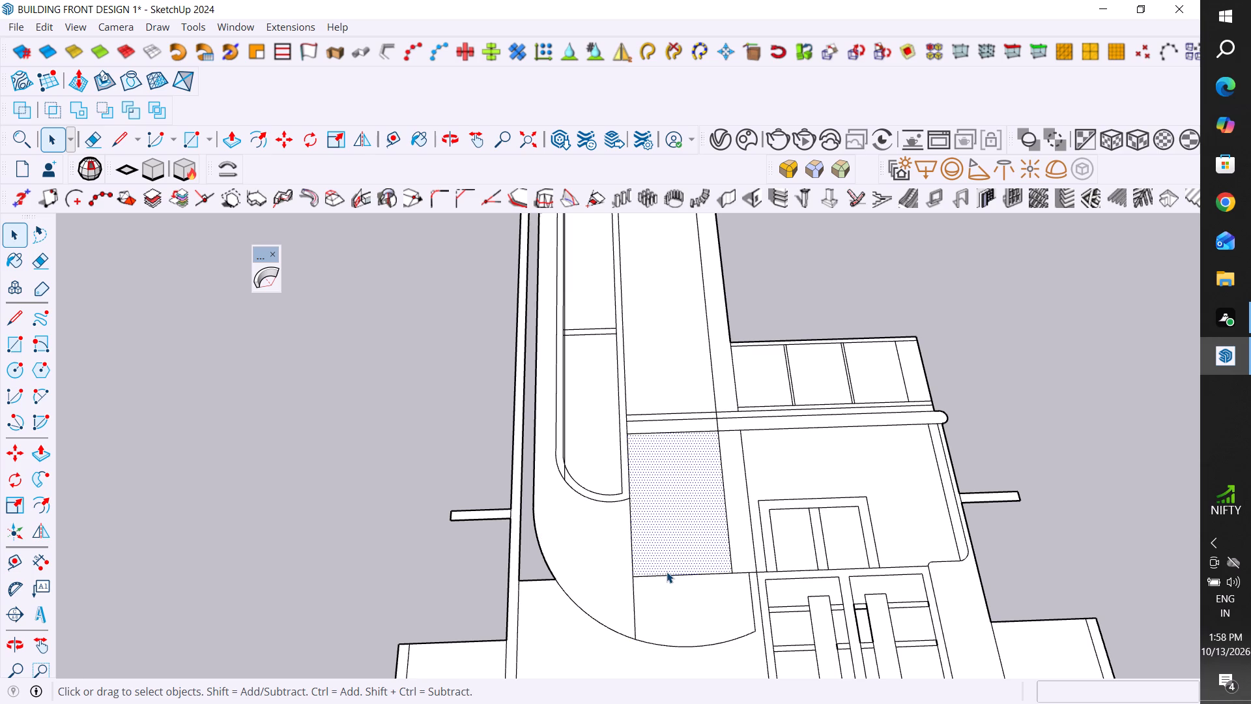
click(670, 574)
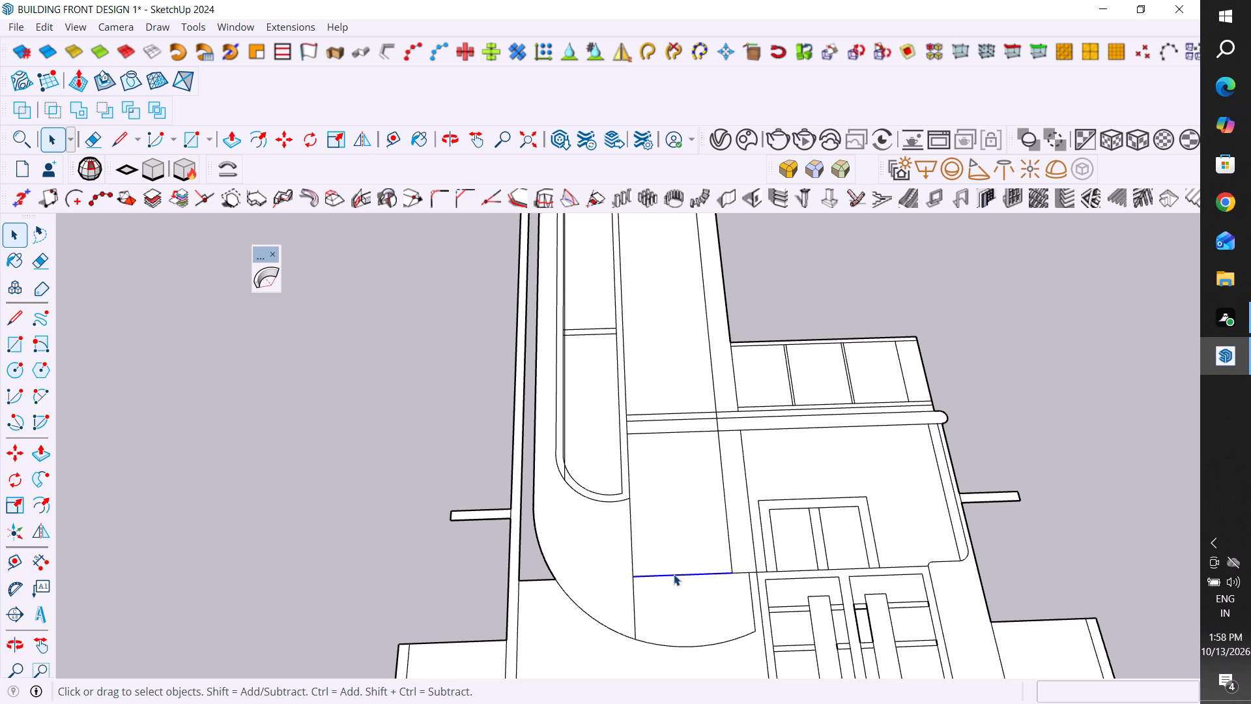
key(Delete)
scroll(674, 576, down, 3)
click(1021, 491)
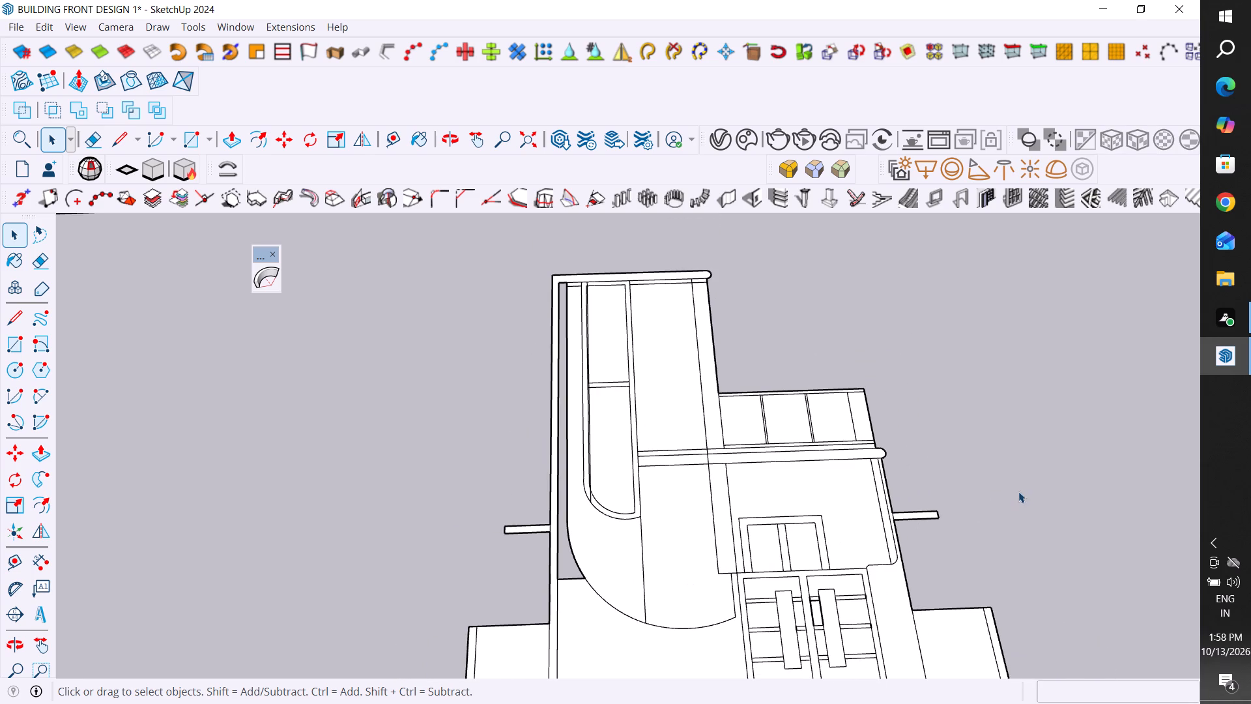
Delete the stray vertical segment between the inner and outer curves of the rounded window frame.
scroll(561, 462, up, 8)
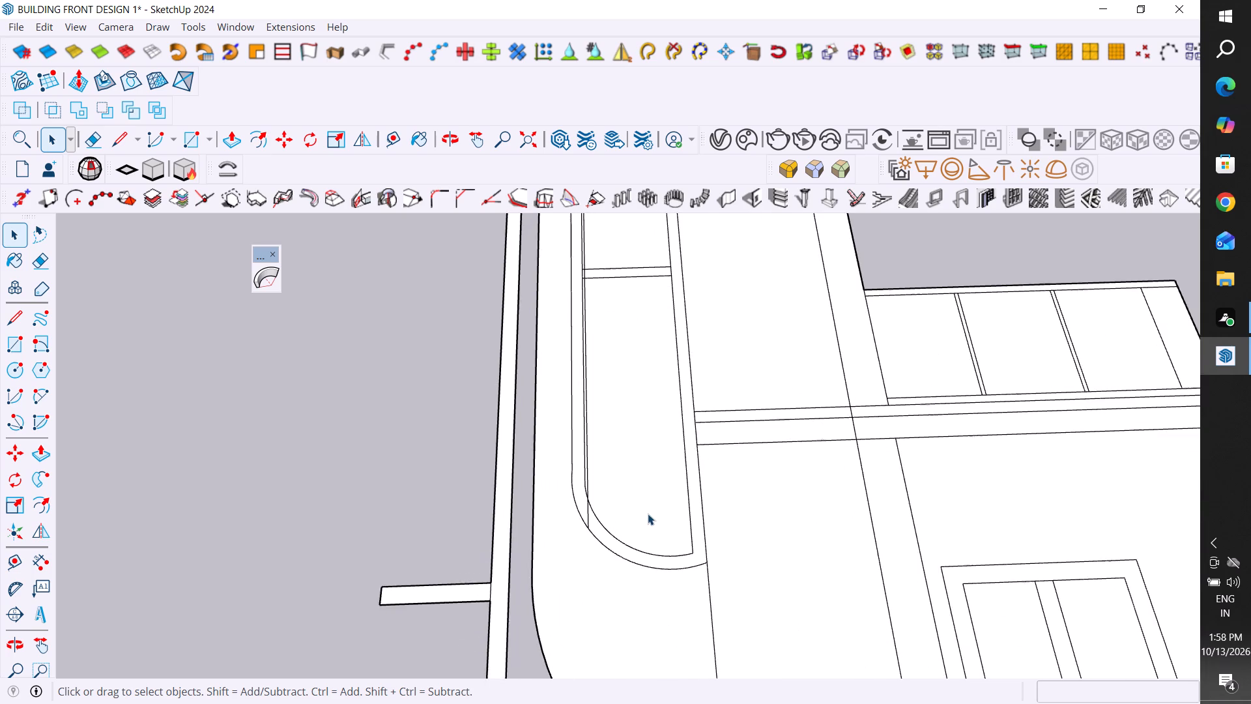
scroll(648, 514, up, 9)
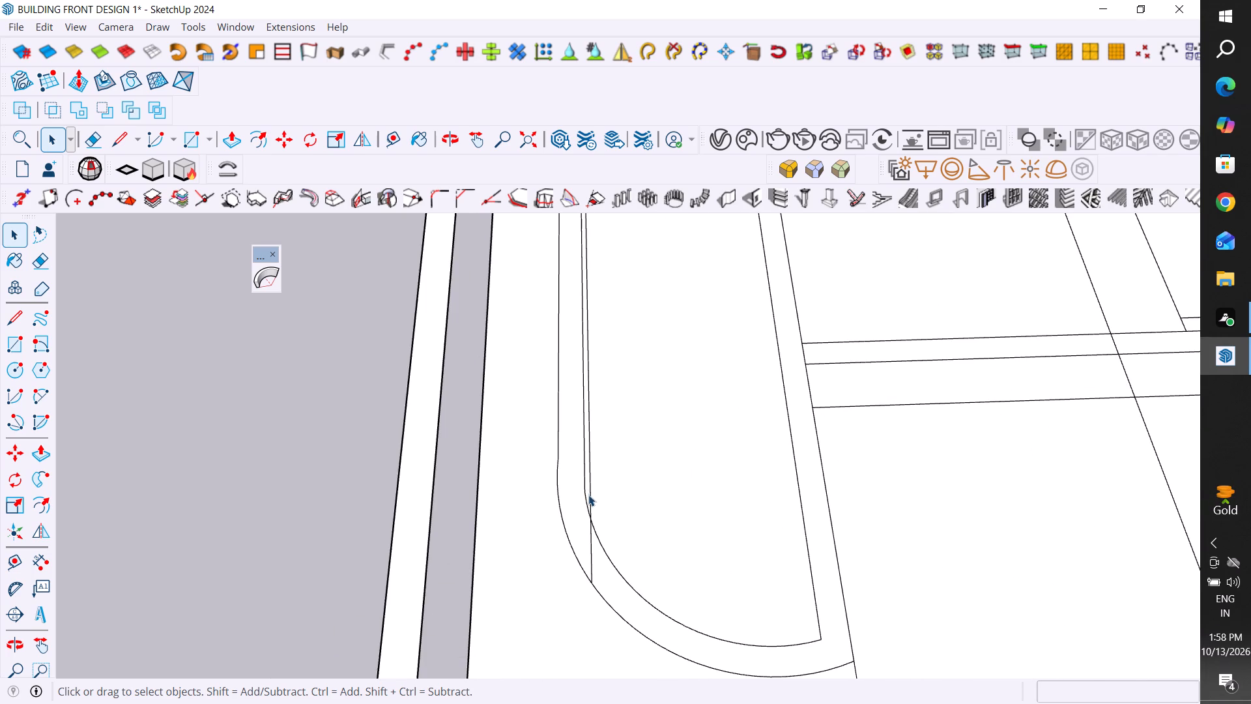
click(584, 495)
click(467, 467)
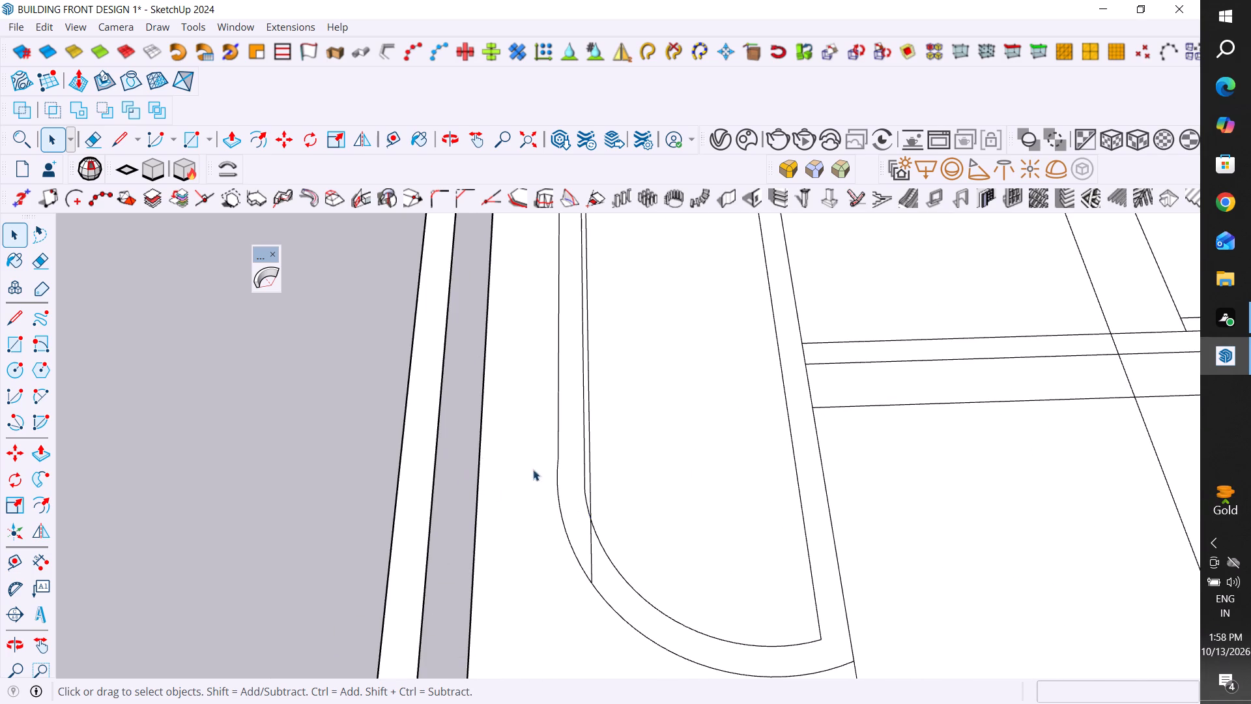
scroll(720, 613, up, 5)
scroll(506, 532, up, 4)
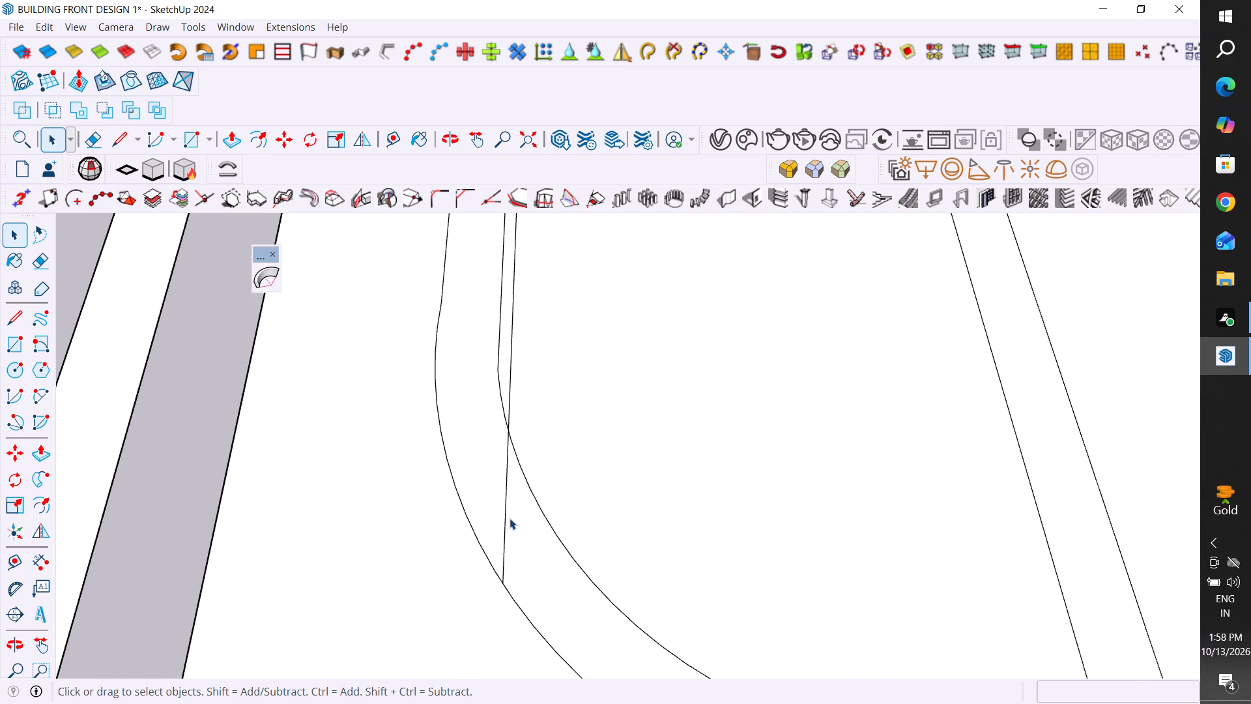
click(503, 523)
key(Delete)
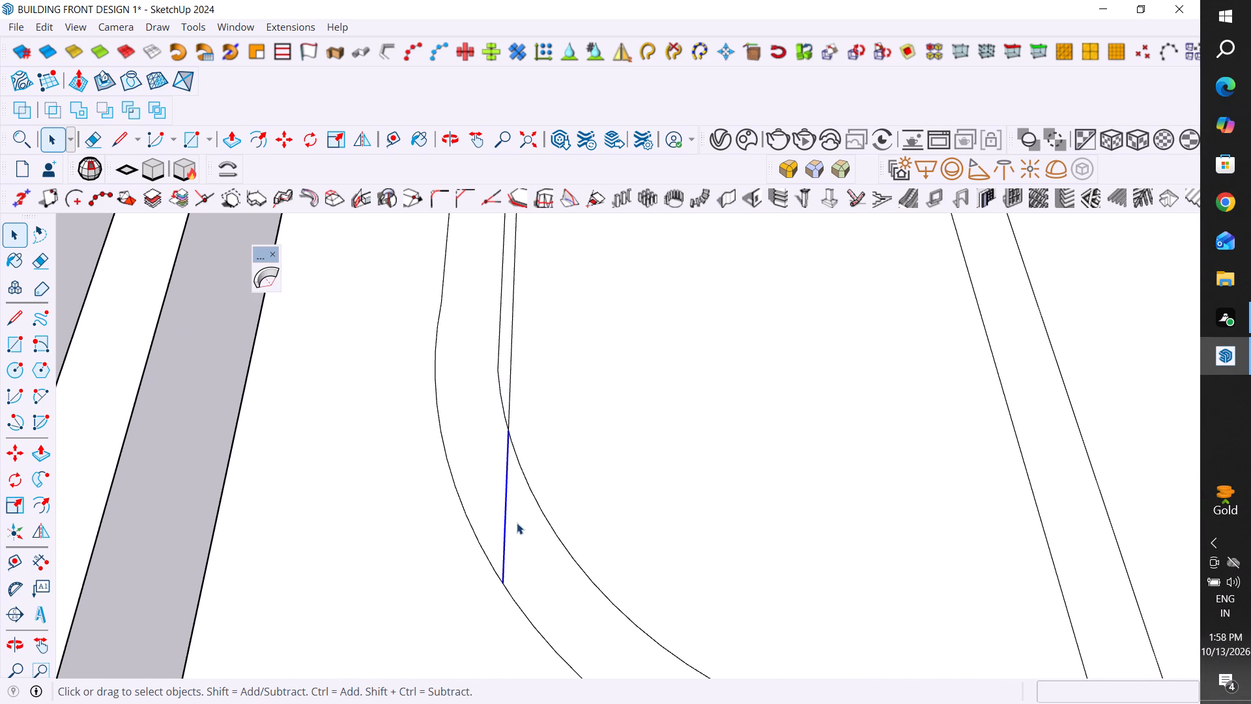
double_click(513, 523)
Delete the remaining stray vertical line inside the rounded window pane, alongside the frame's inner left edge.
scroll(507, 524, down, 6)
scroll(513, 404, up, 7)
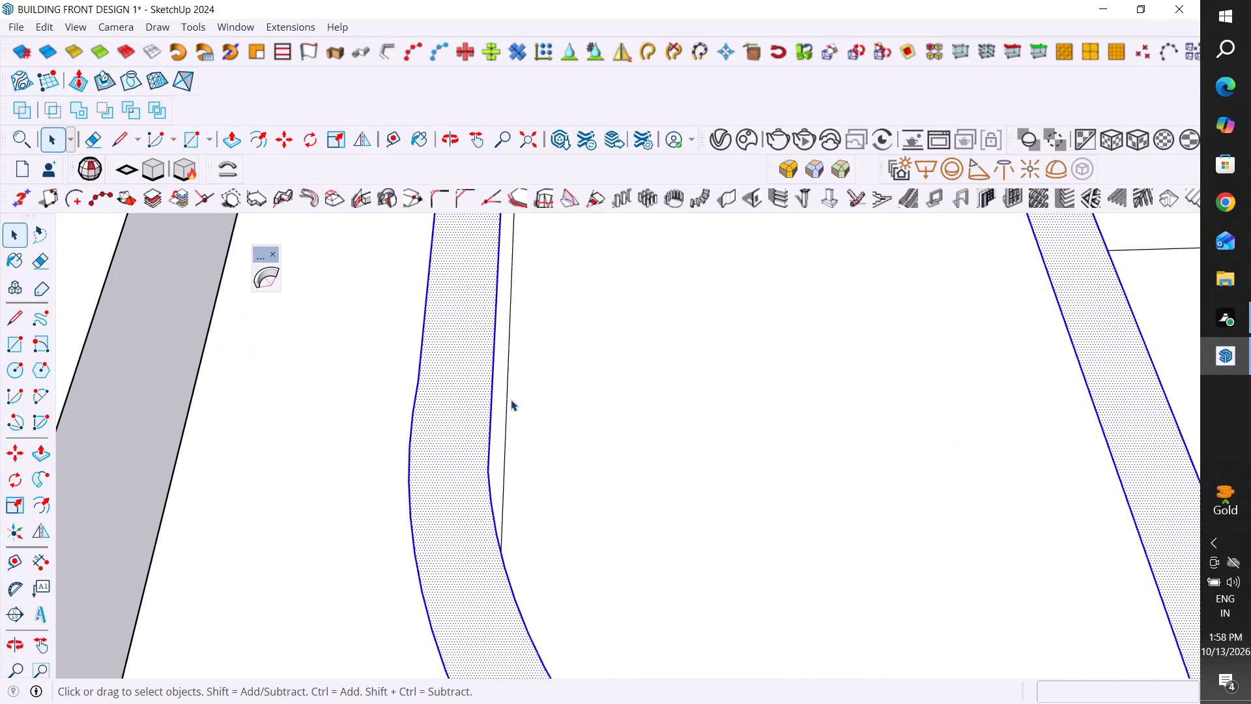
scroll(517, 392, up, 1)
click(513, 393)
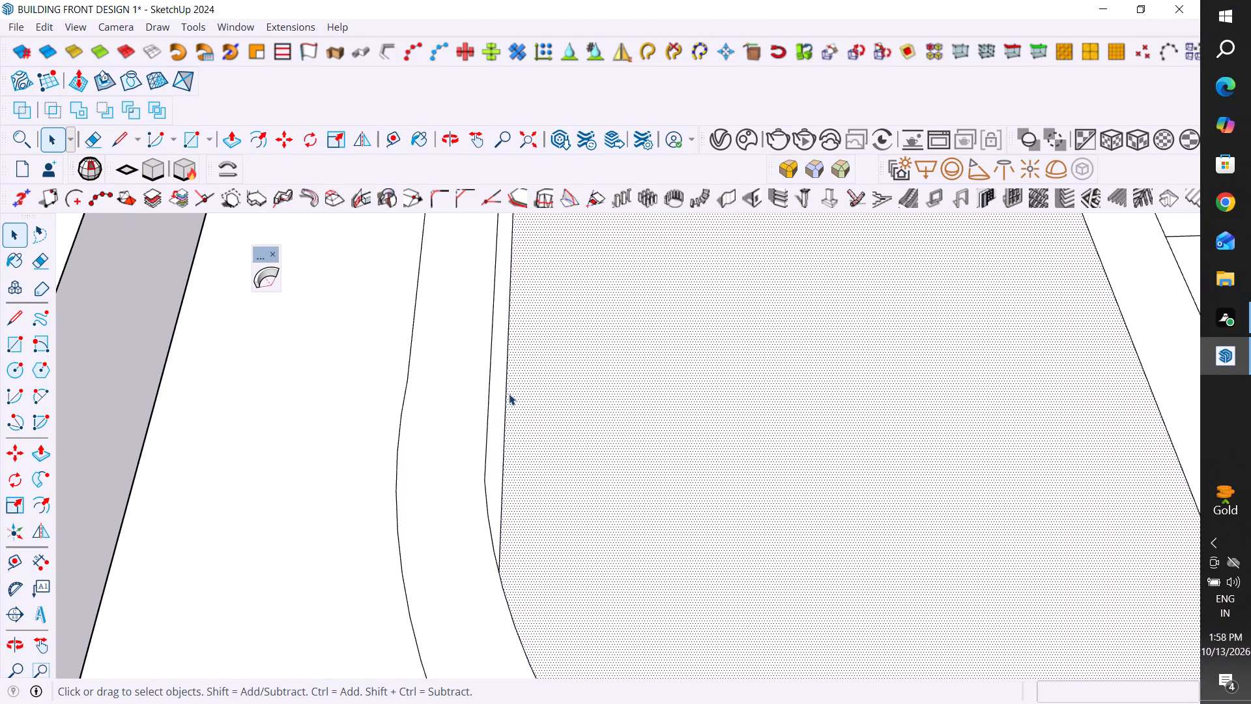
click(505, 394)
key(Delete)
drag(592, 407, 599, 415)
scroll(605, 426, down, 15)
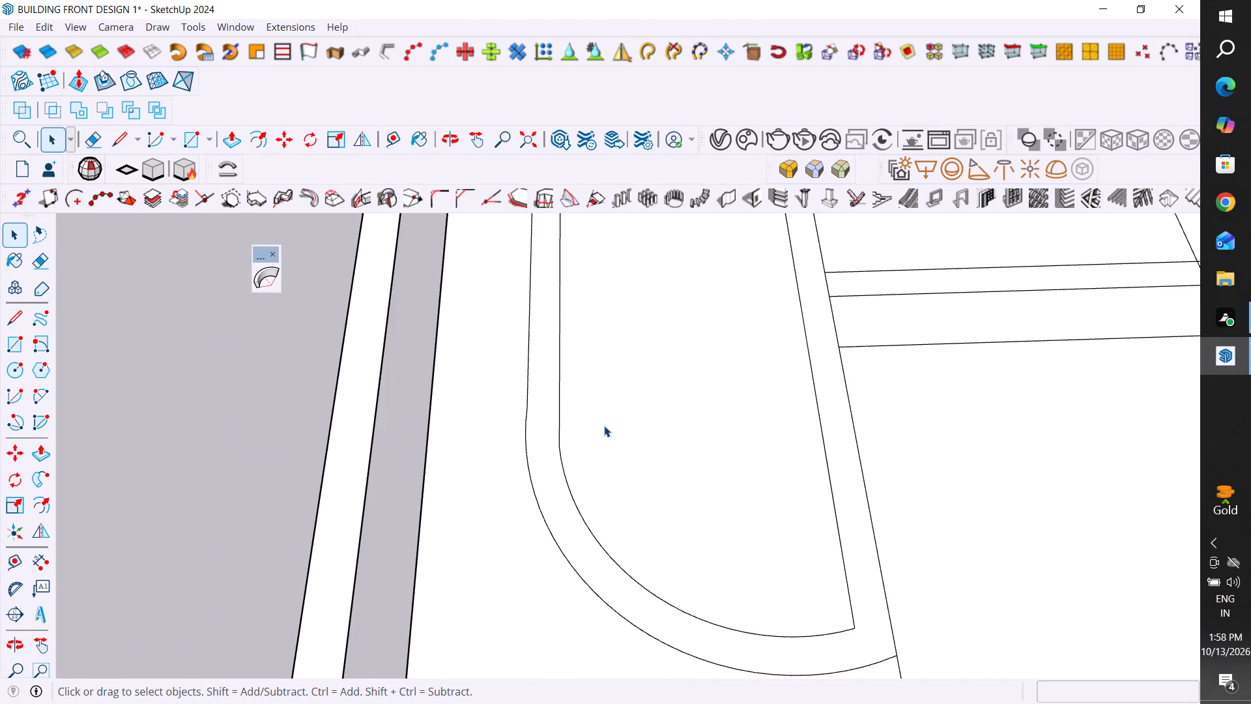
scroll(604, 426, down, 17)
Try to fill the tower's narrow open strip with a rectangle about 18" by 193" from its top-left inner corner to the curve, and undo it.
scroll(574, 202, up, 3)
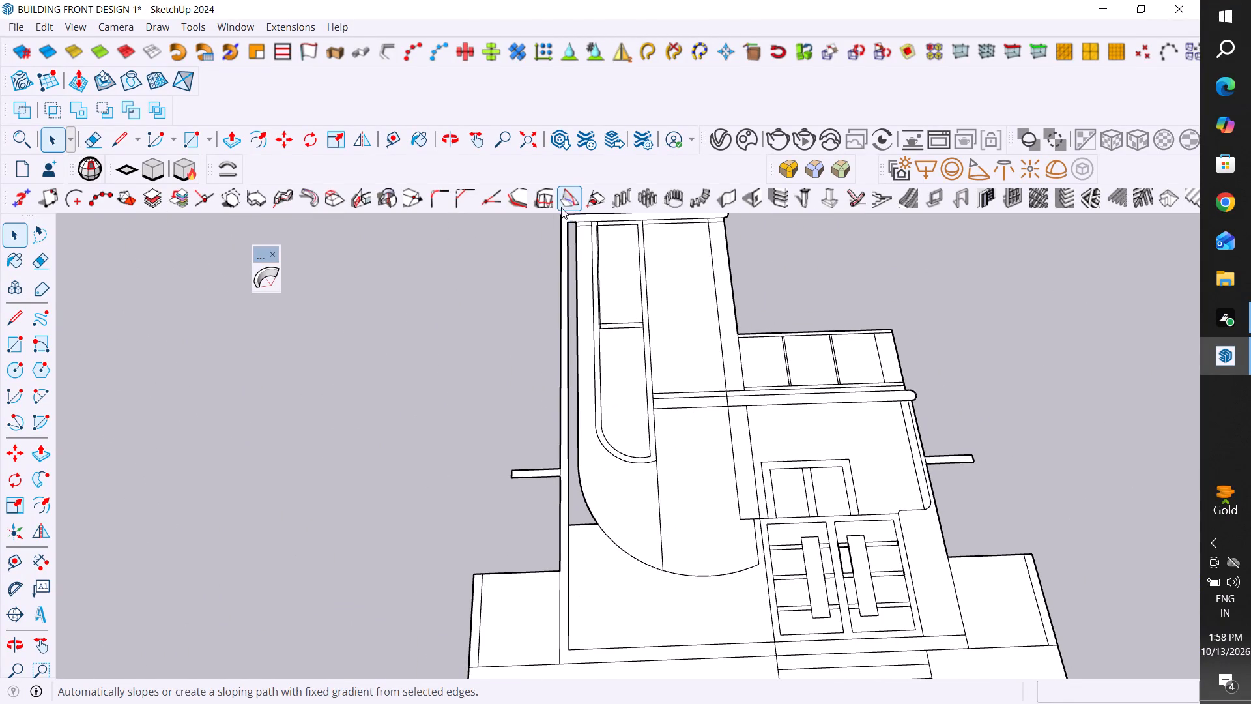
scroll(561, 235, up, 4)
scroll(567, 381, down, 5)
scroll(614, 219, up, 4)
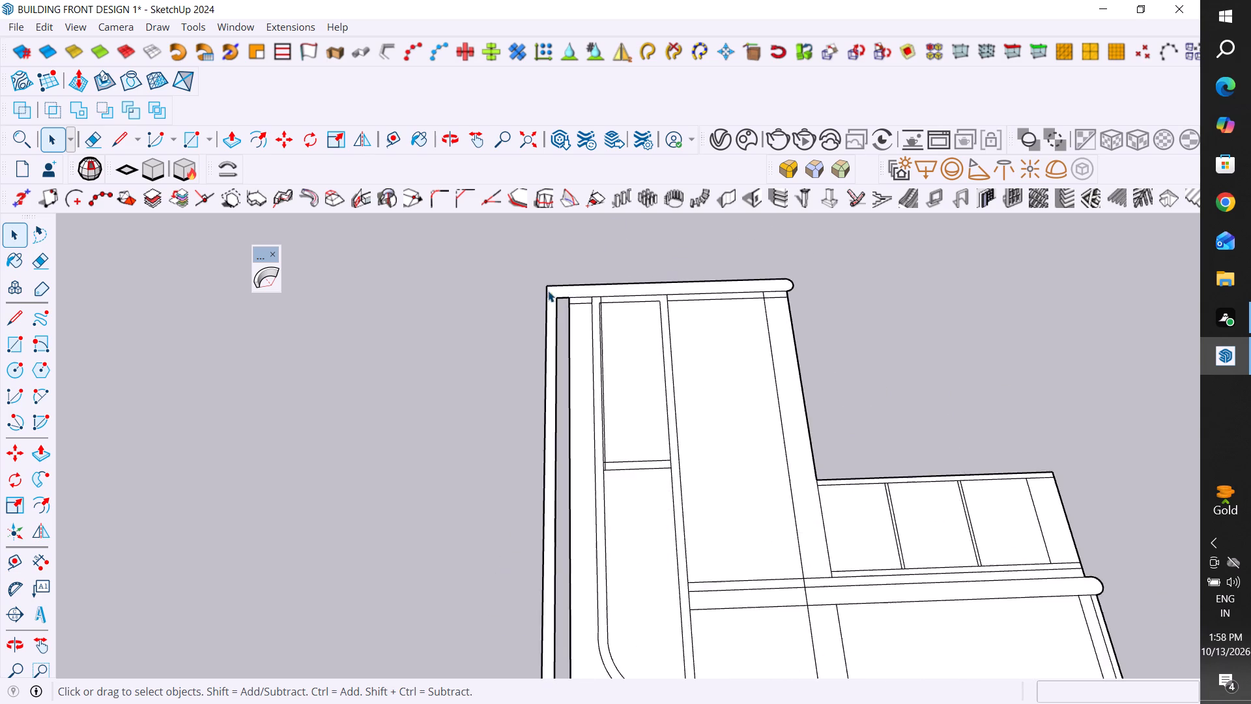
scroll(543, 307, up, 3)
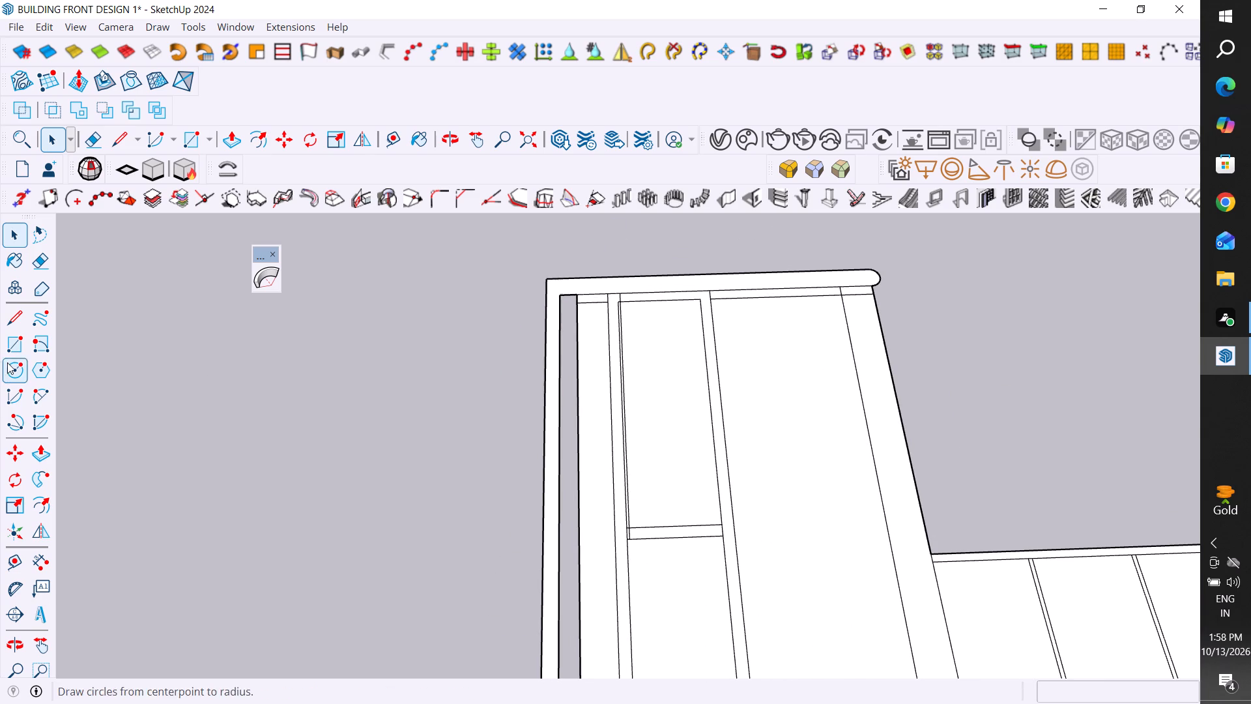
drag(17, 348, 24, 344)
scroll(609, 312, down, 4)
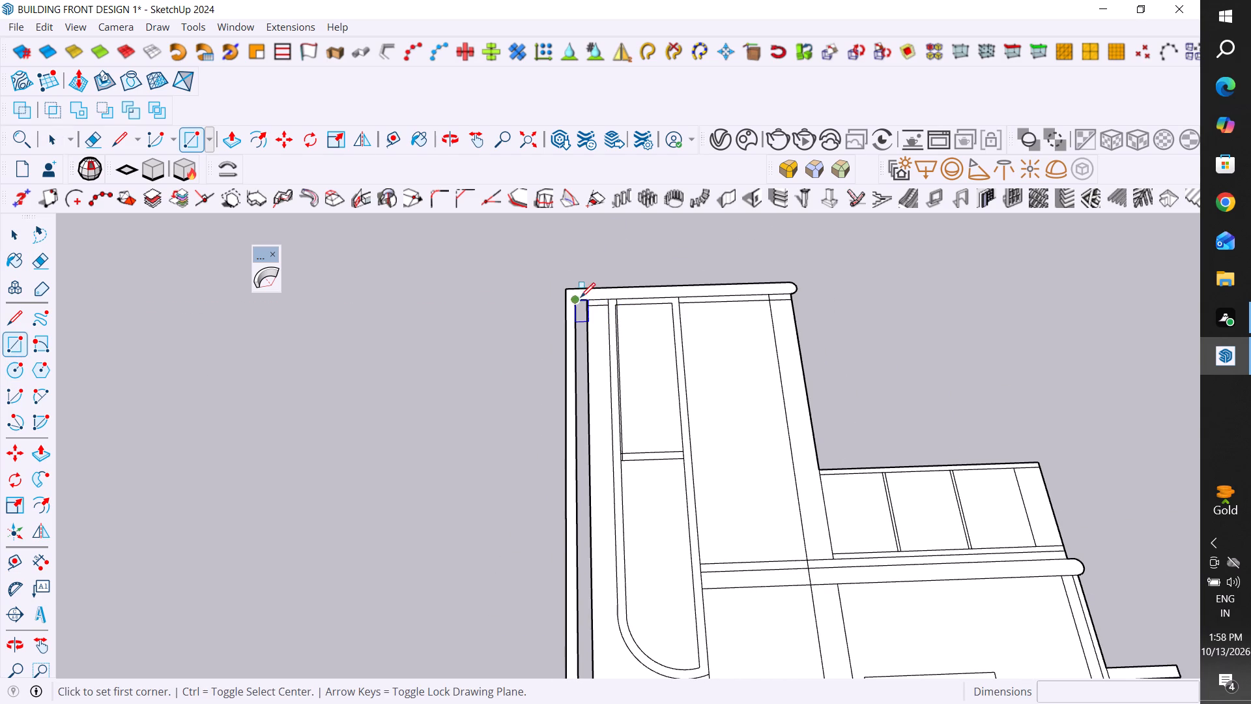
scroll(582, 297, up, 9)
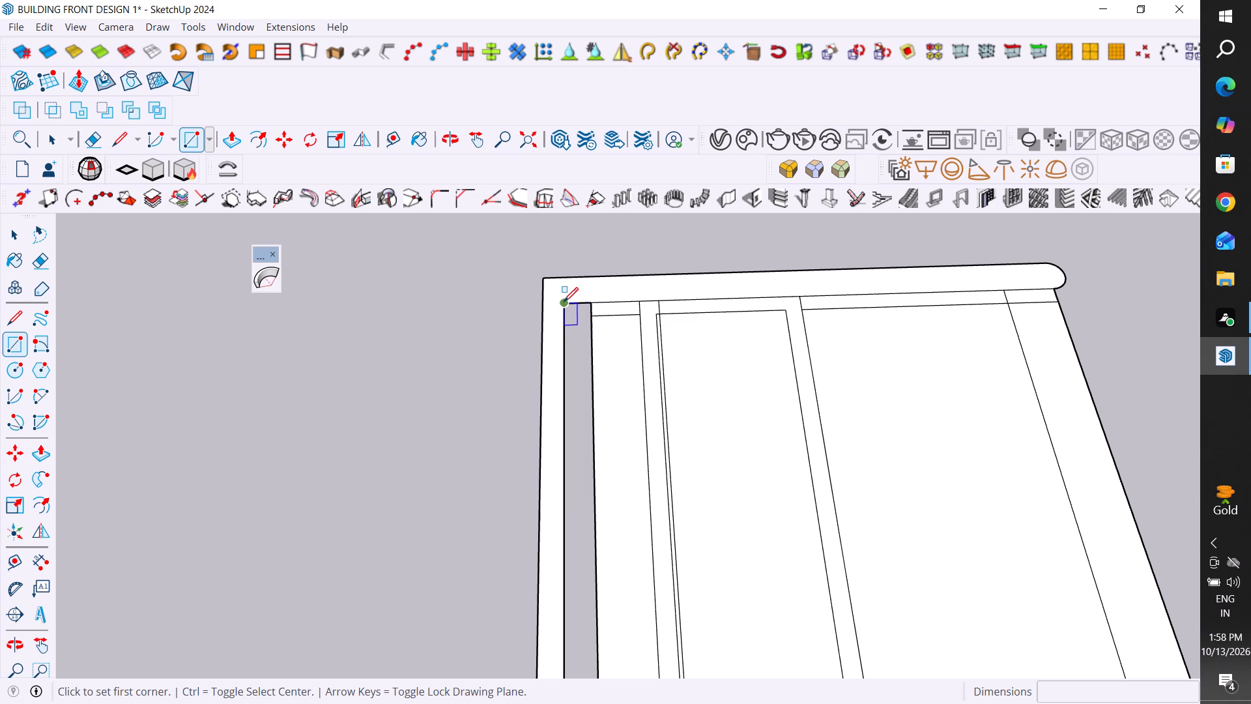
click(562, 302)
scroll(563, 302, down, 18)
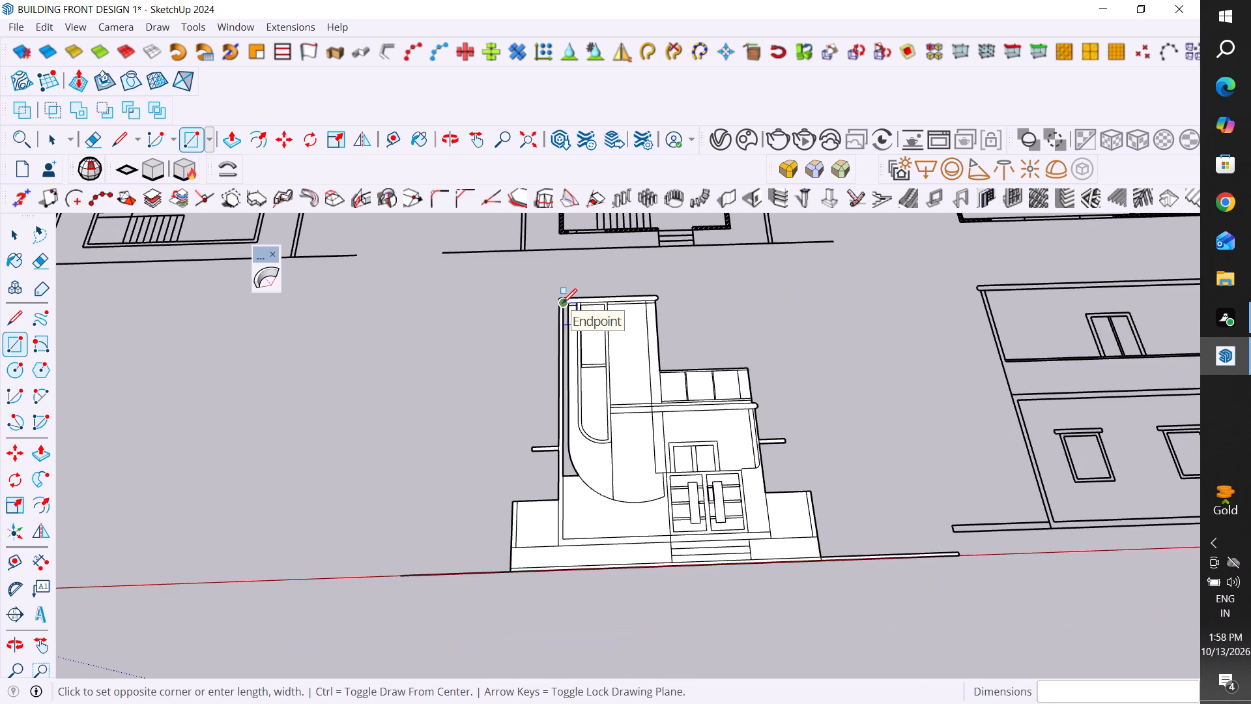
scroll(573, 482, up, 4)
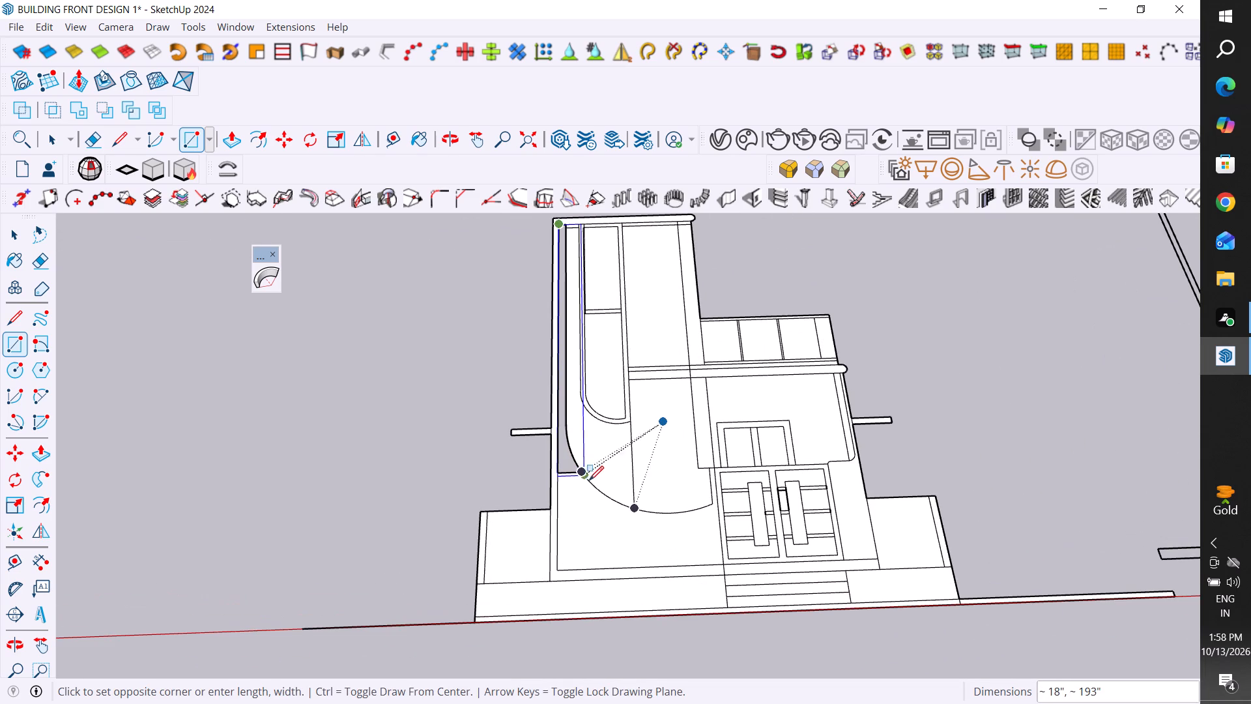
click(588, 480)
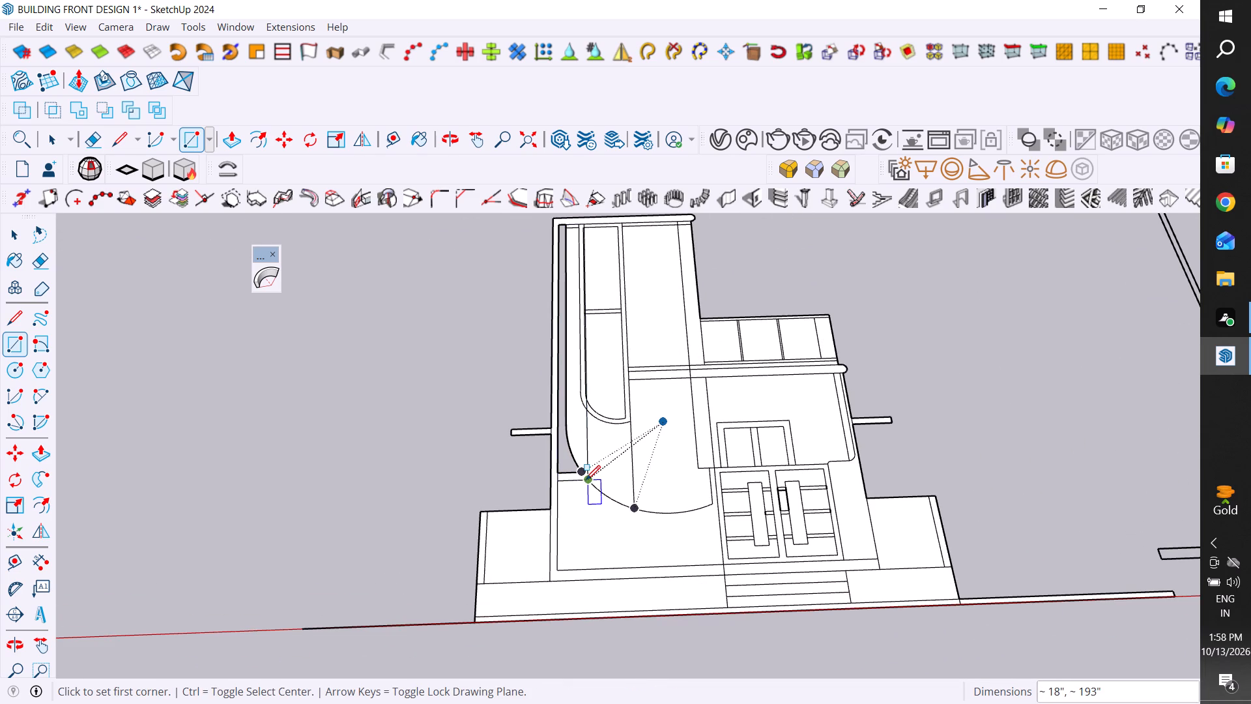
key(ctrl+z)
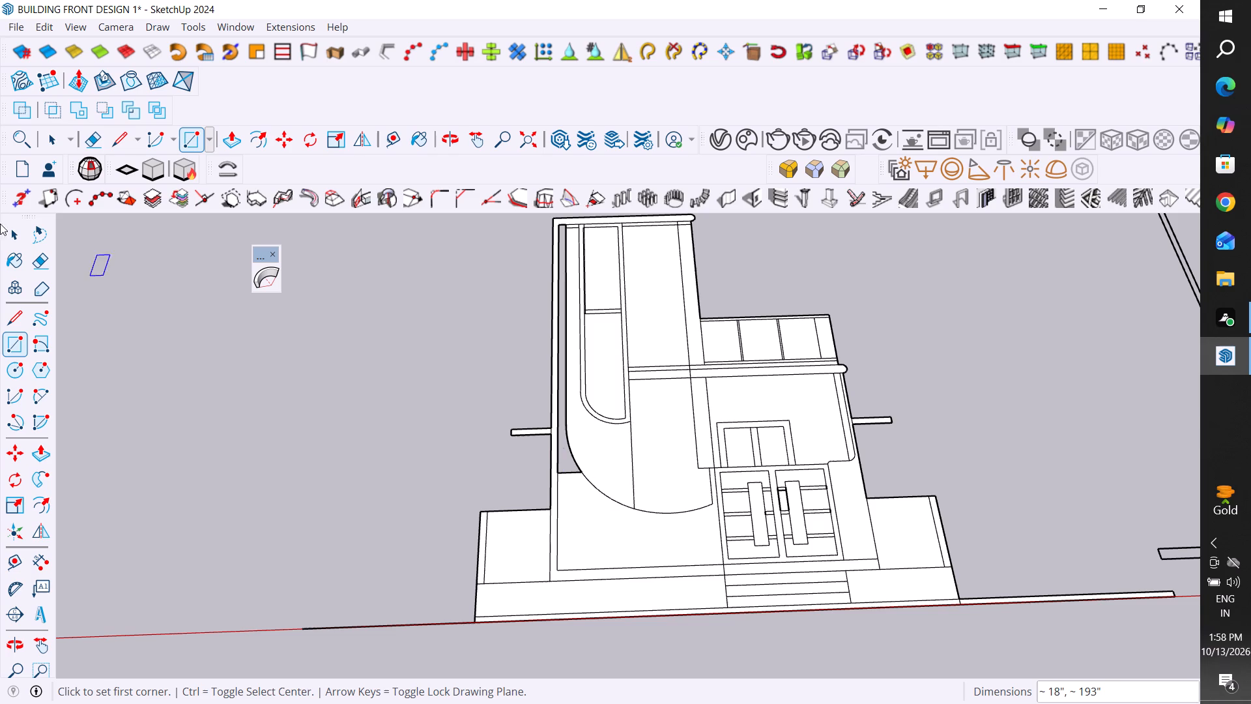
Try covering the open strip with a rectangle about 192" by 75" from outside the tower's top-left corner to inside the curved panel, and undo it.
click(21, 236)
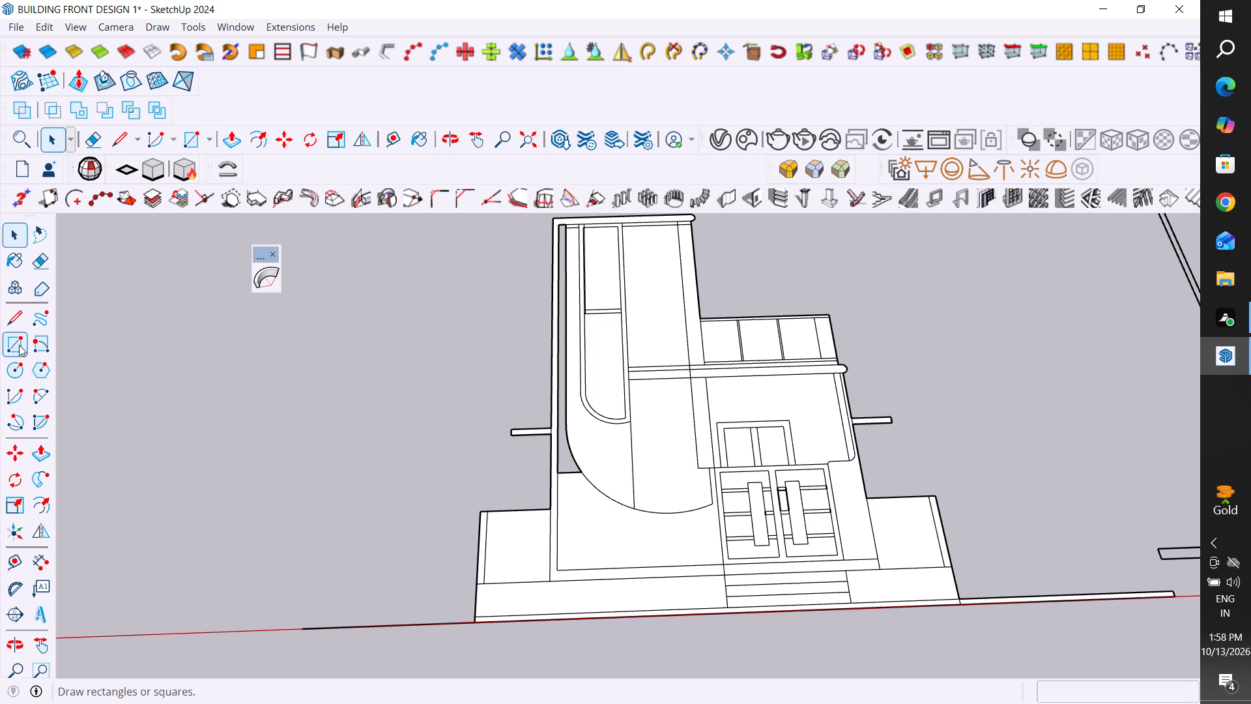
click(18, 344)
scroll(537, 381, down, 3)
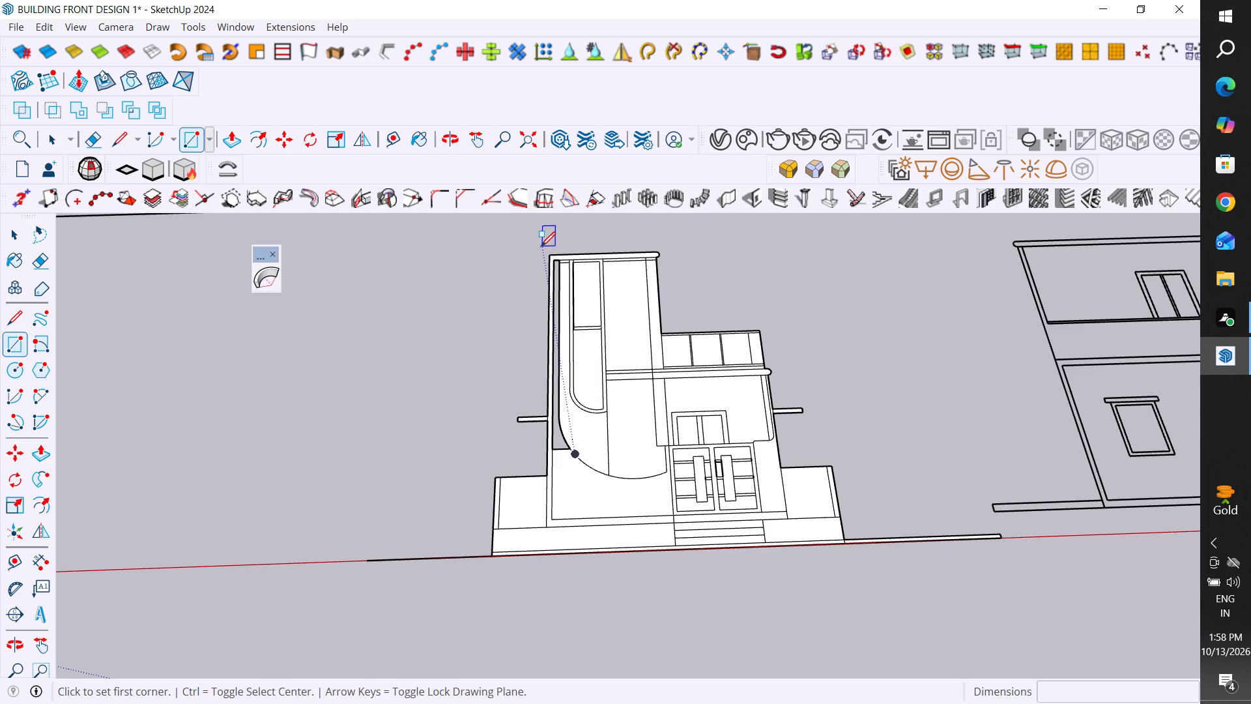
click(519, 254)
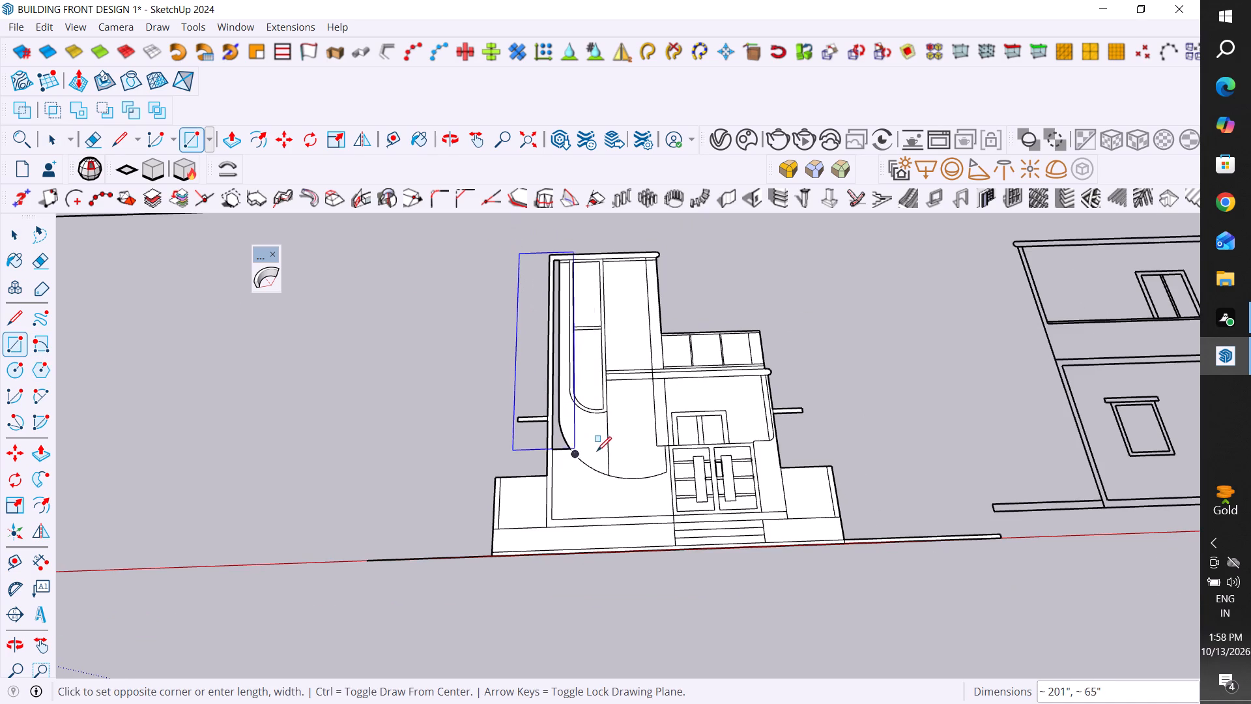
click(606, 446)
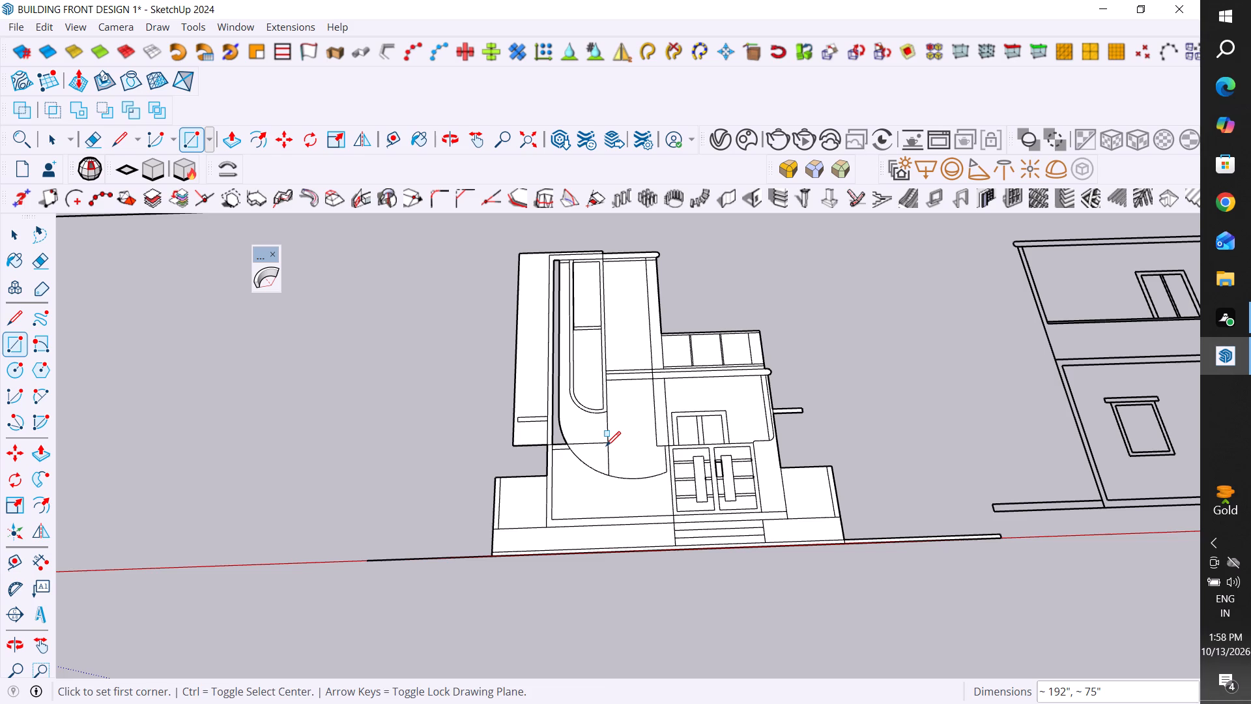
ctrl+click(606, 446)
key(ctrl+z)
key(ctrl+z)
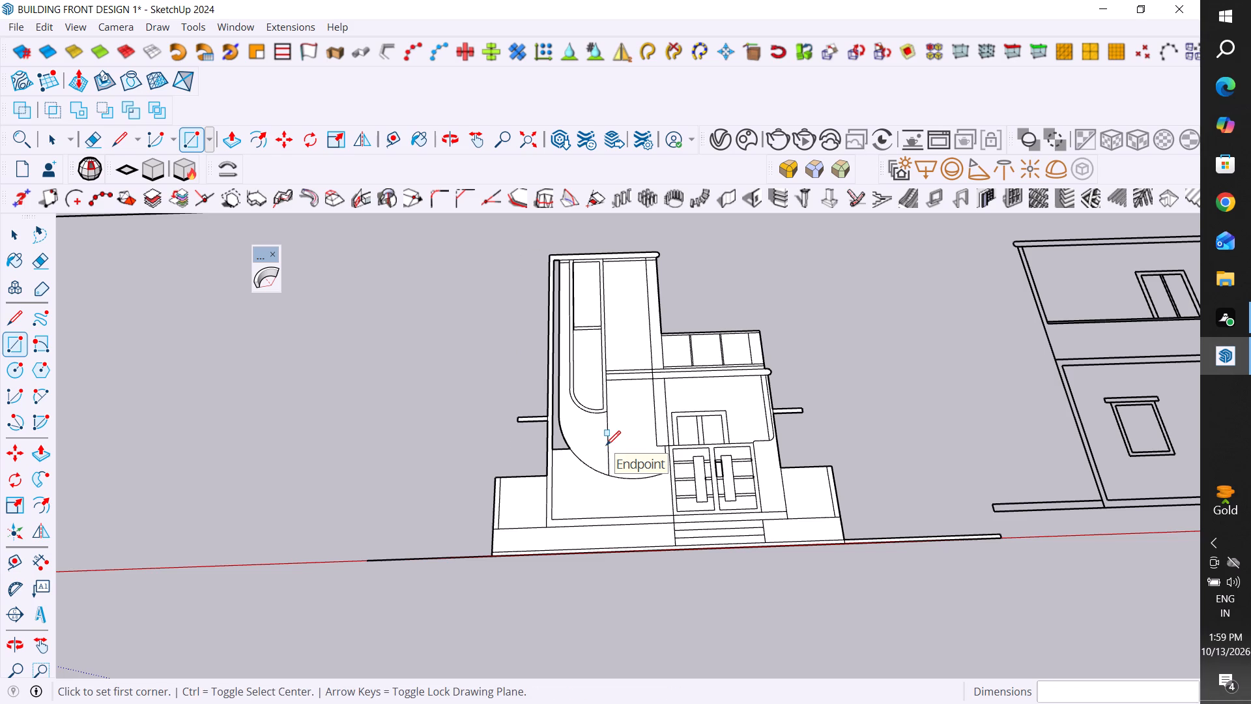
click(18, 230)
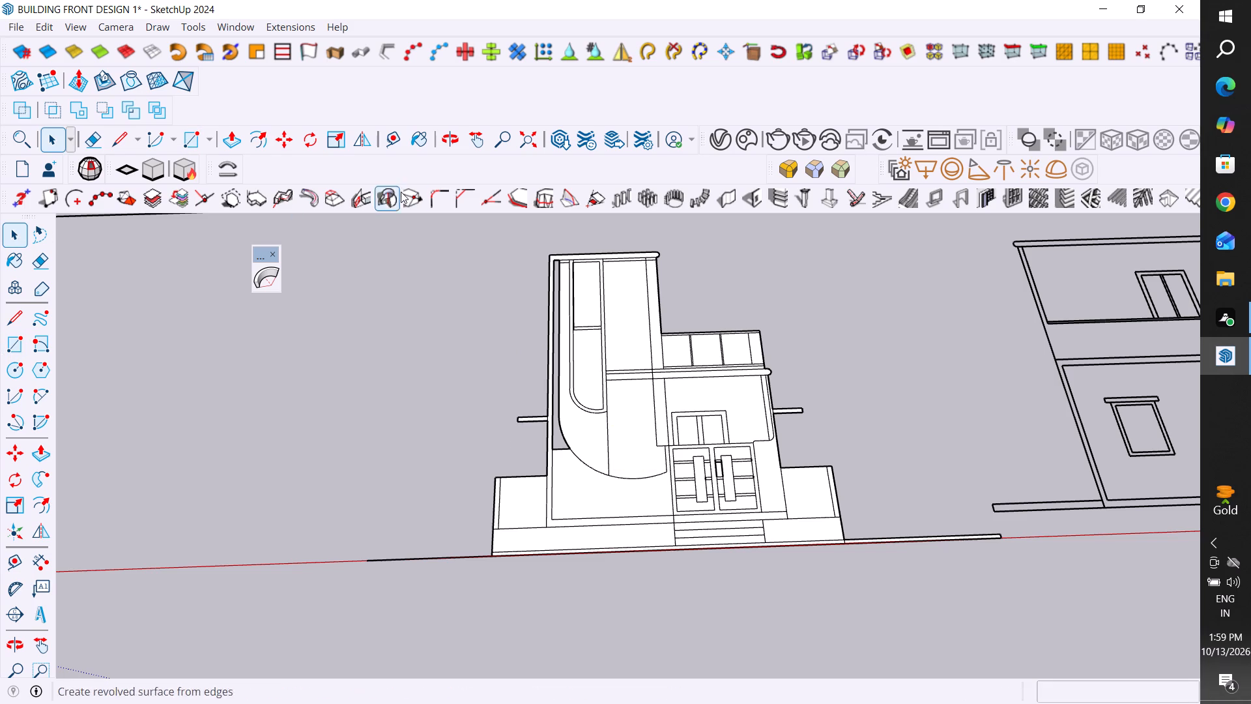
Select the whole front elevation and generate faces from its edges.
drag(895, 249, 821, 343)
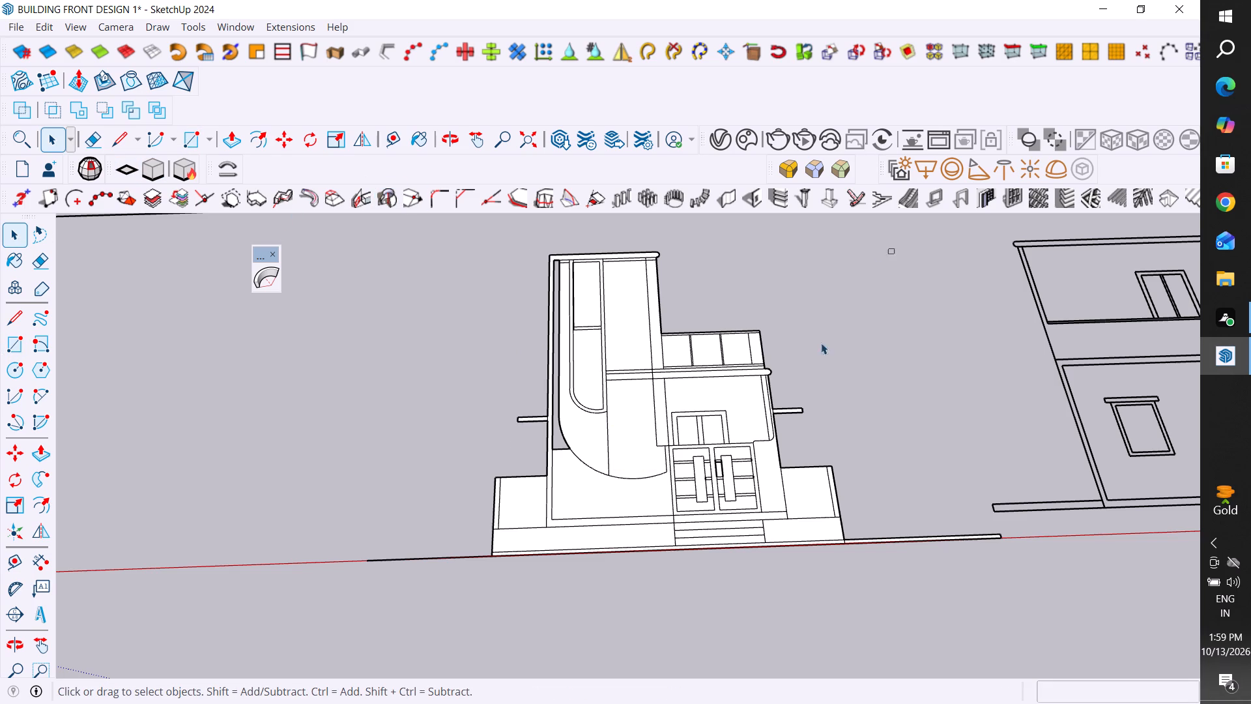
drag(821, 343, 397, 594)
click(397, 594)
drag(921, 224, 383, 566)
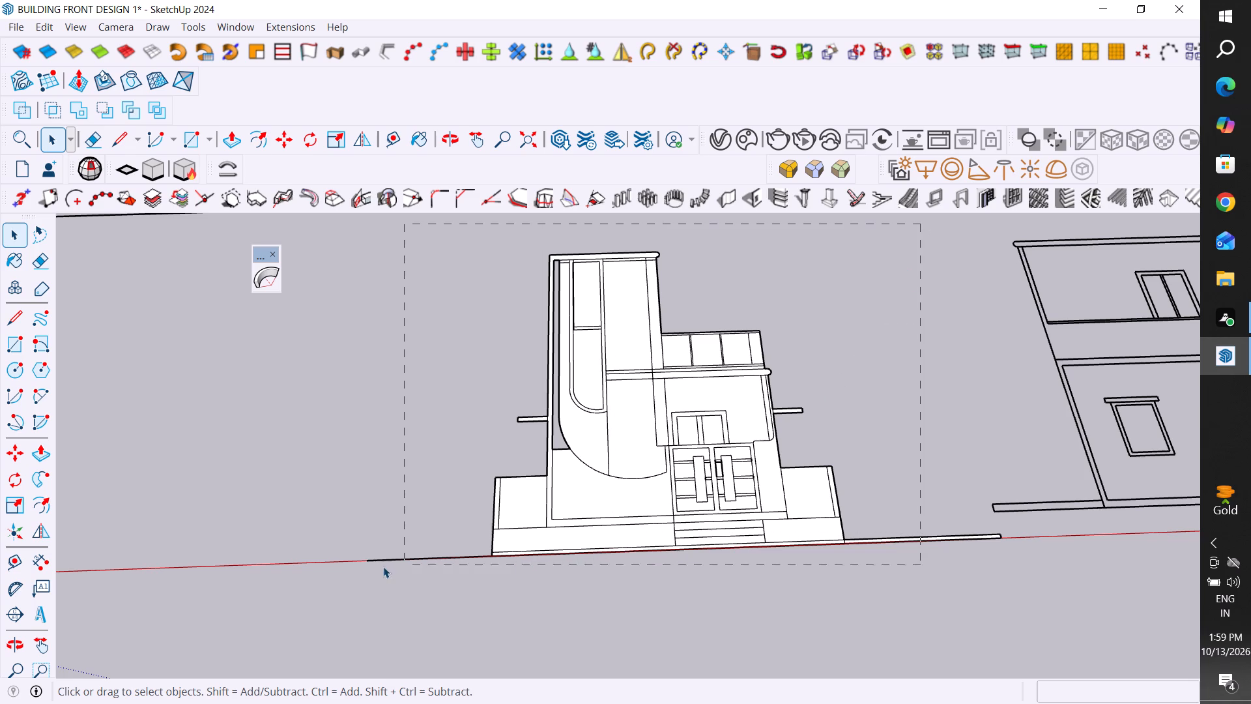
drag(383, 566, 363, 586)
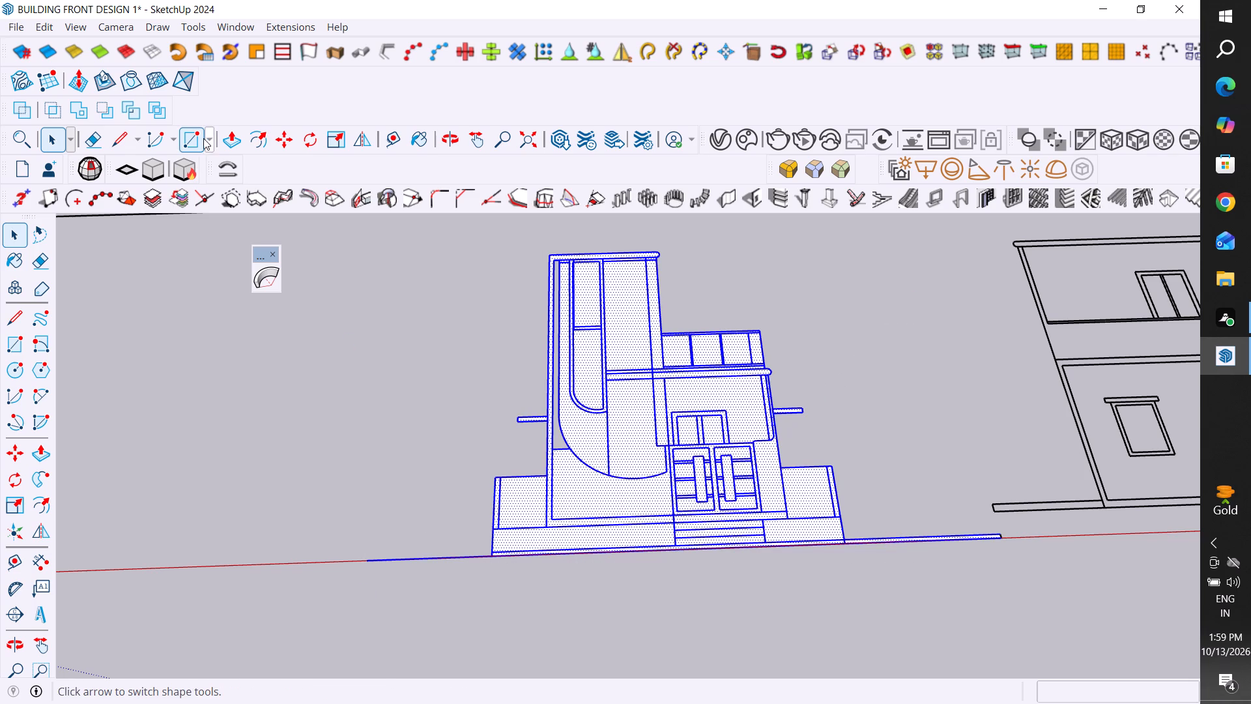
click(121, 179)
triple_click(127, 175)
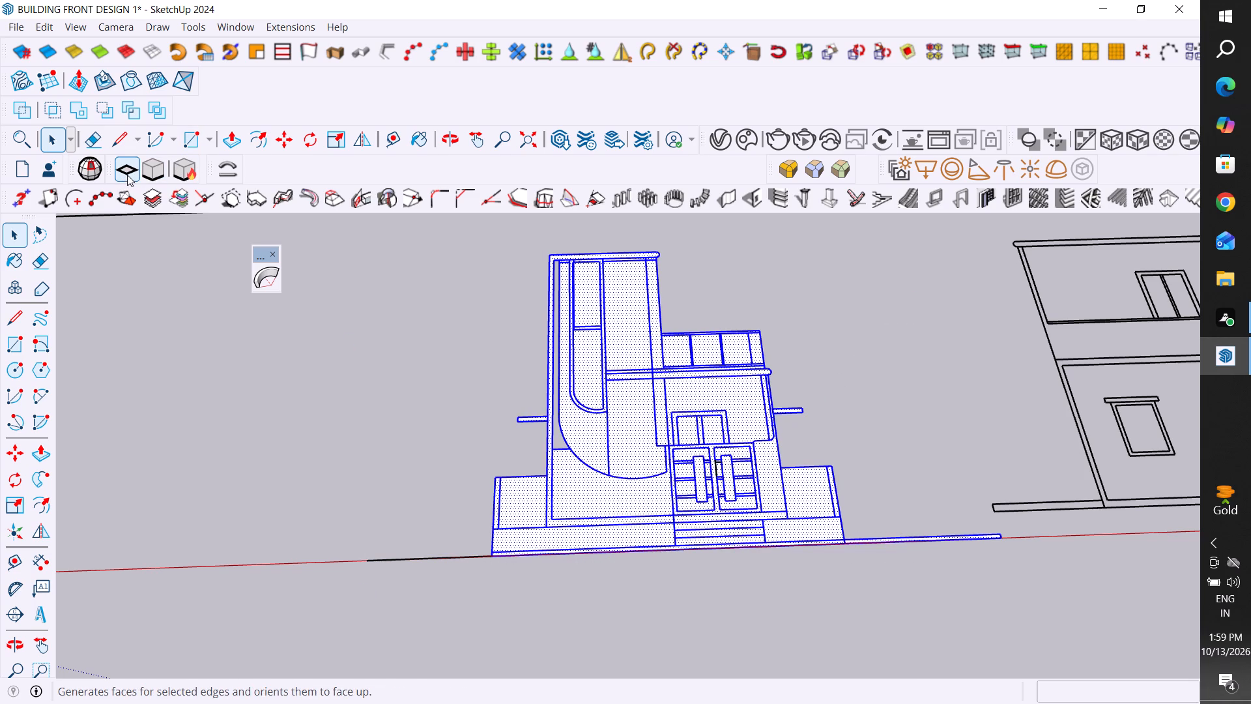
click(127, 175)
Fill the tower's narrow open strip beside the curved panel with two stacked rectangles, about 149" by 5" above and about 5" by 39" below.
scroll(553, 467, down, 9)
scroll(553, 467, up, 2)
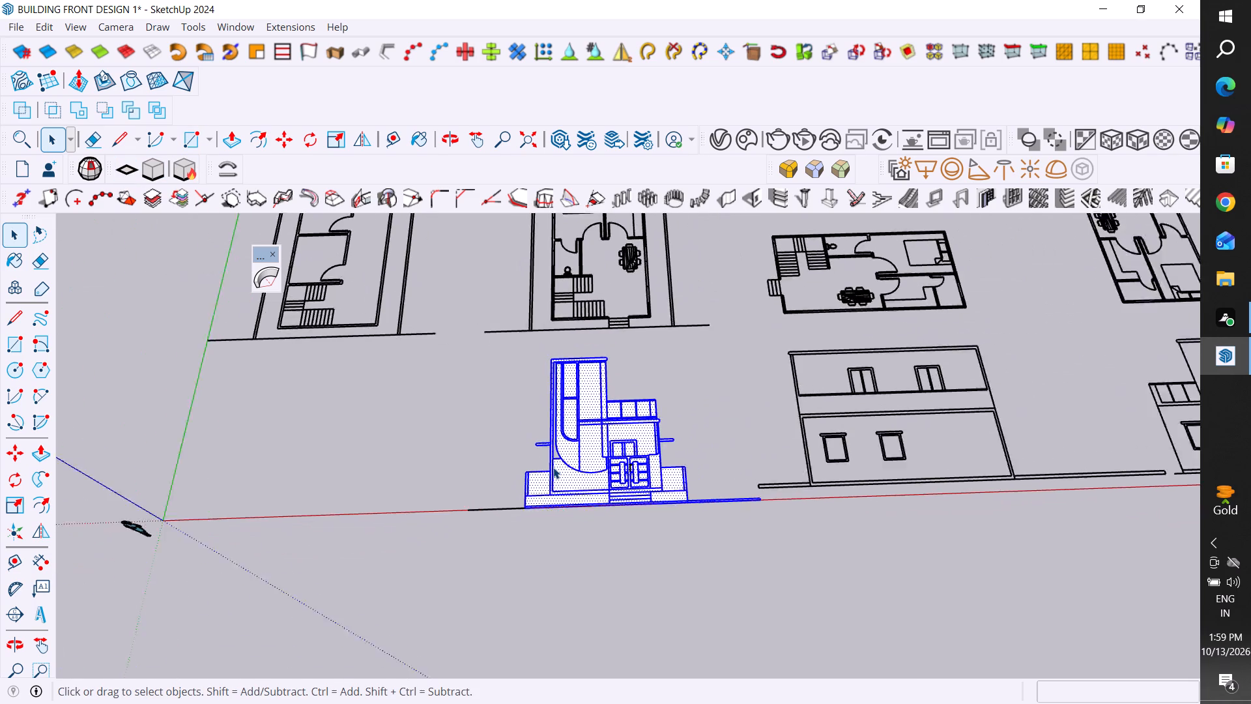
scroll(553, 467, up, 12)
scroll(558, 453, down, 6)
scroll(575, 237, up, 5)
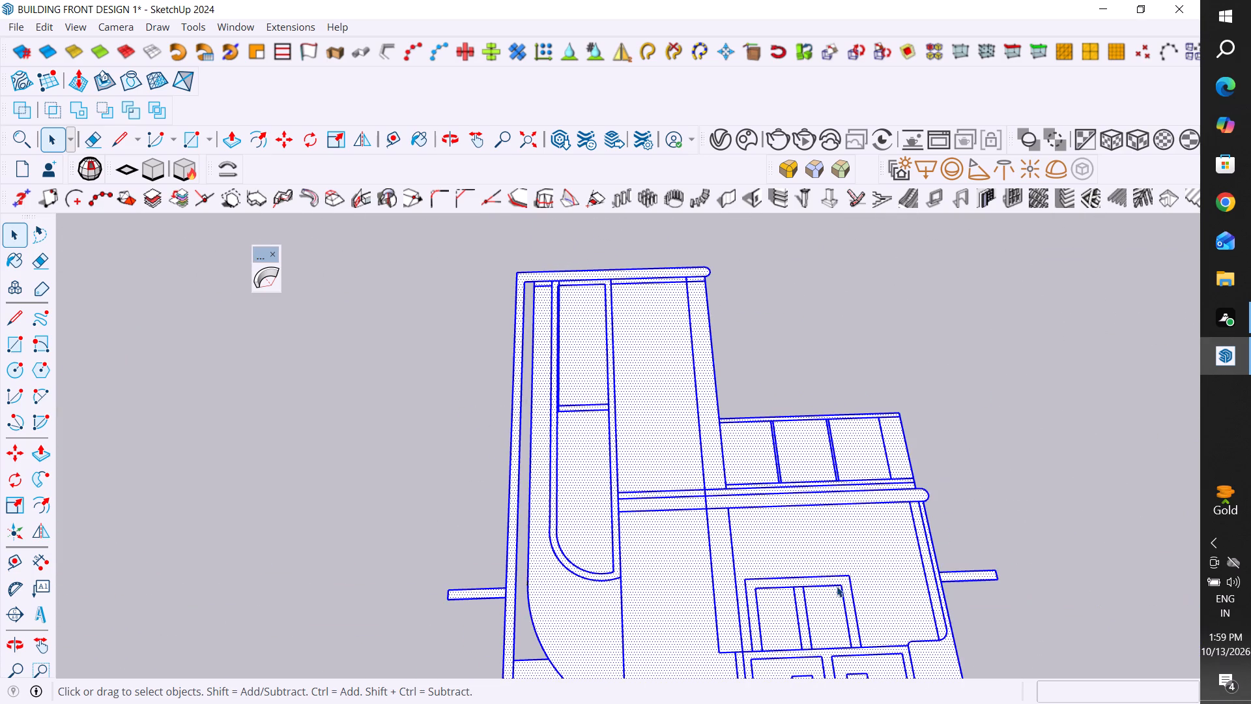
click(20, 341)
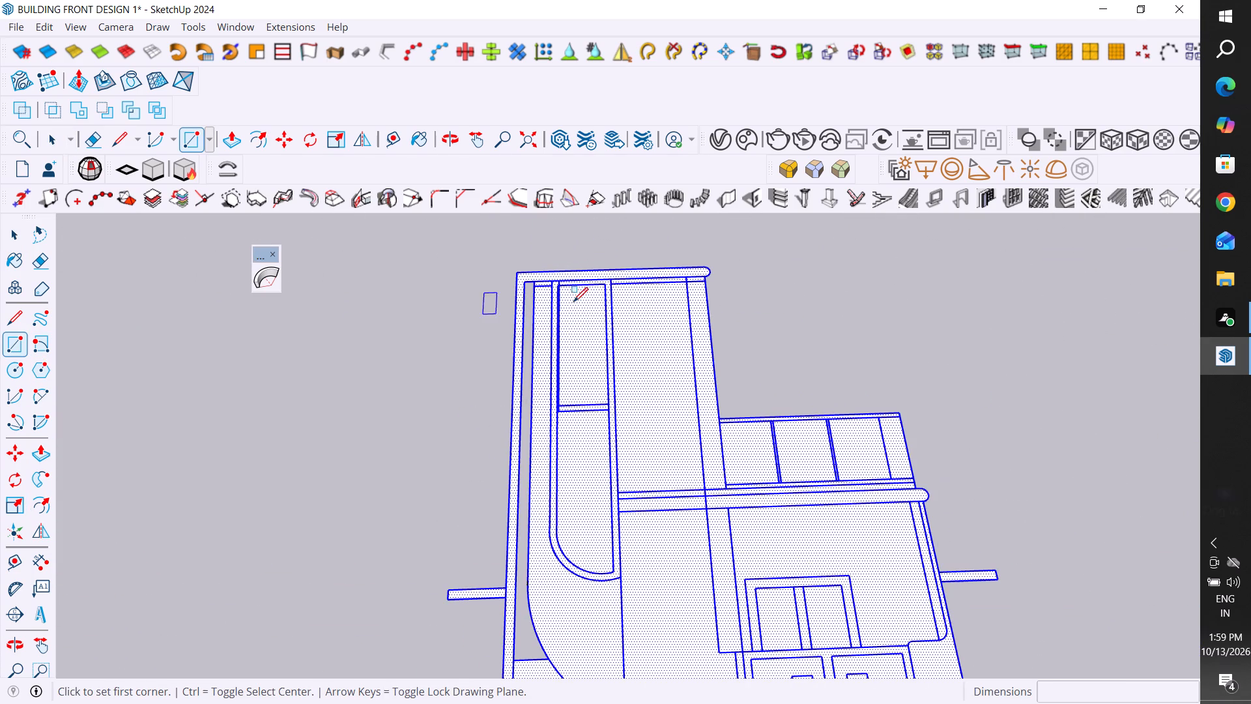
scroll(573, 302, up, 4)
click(501, 272)
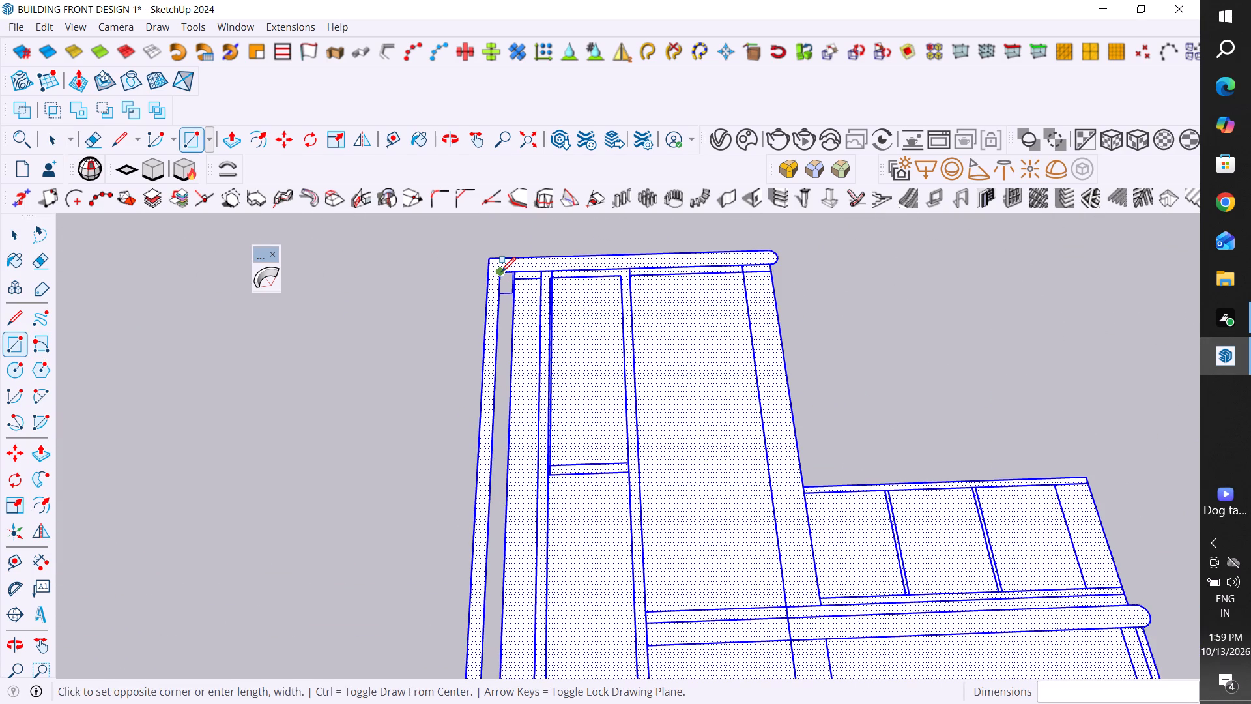
scroll(501, 272, down, 9)
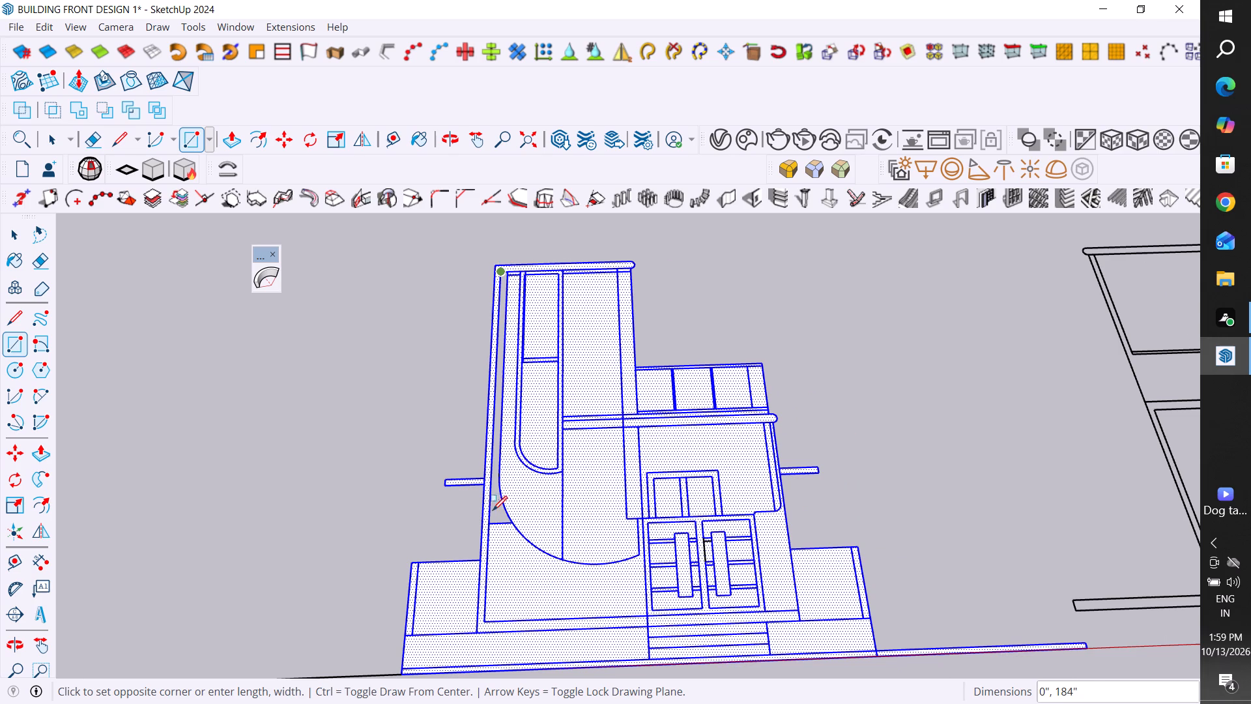
scroll(498, 492, up, 11)
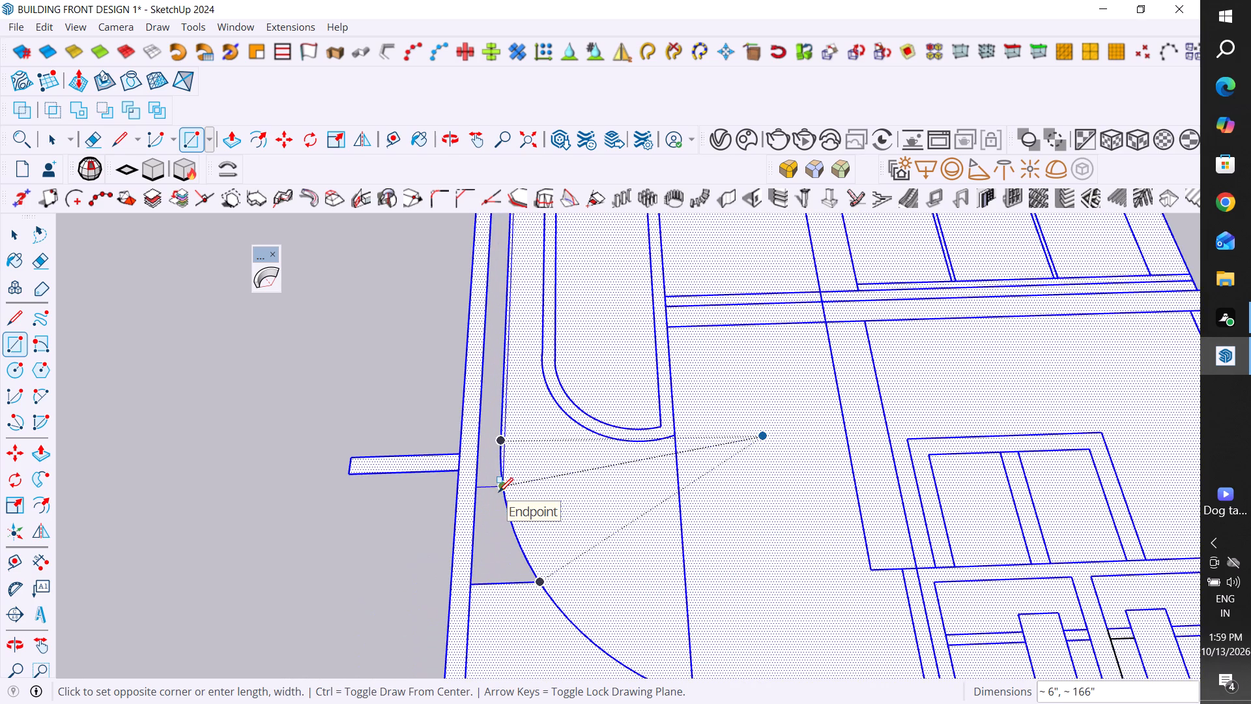
click(500, 415)
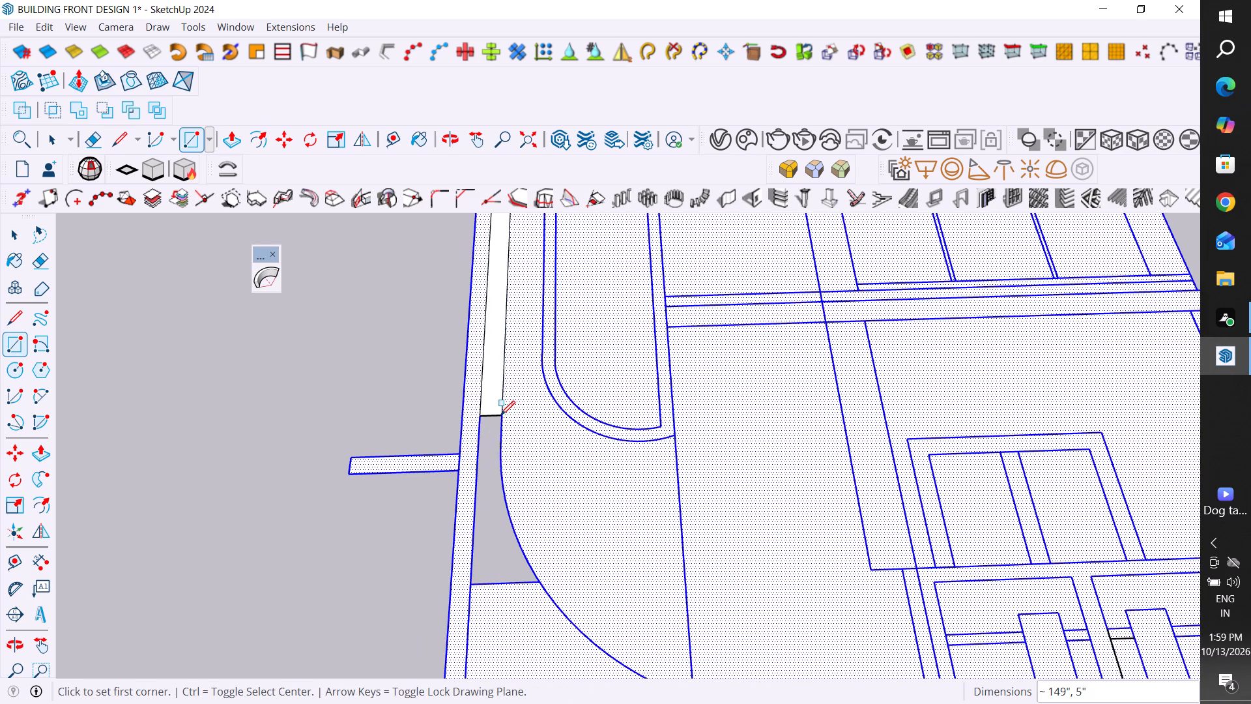
click(499, 417)
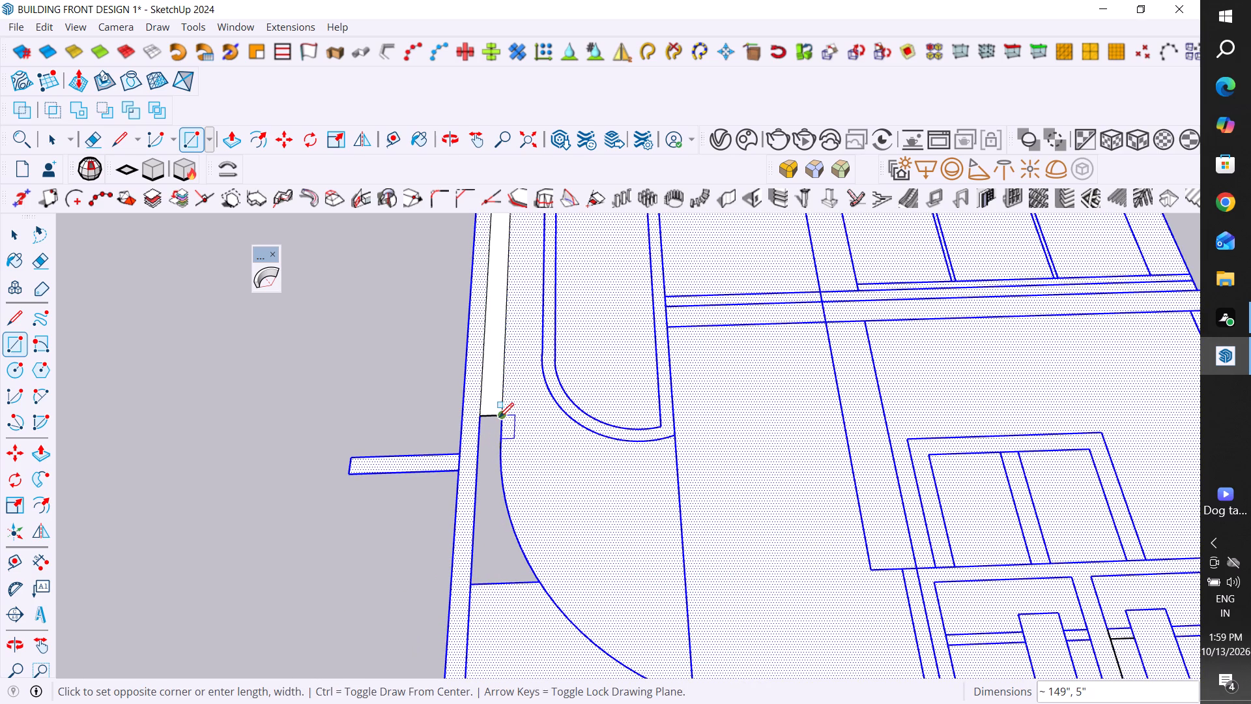
click(471, 589)
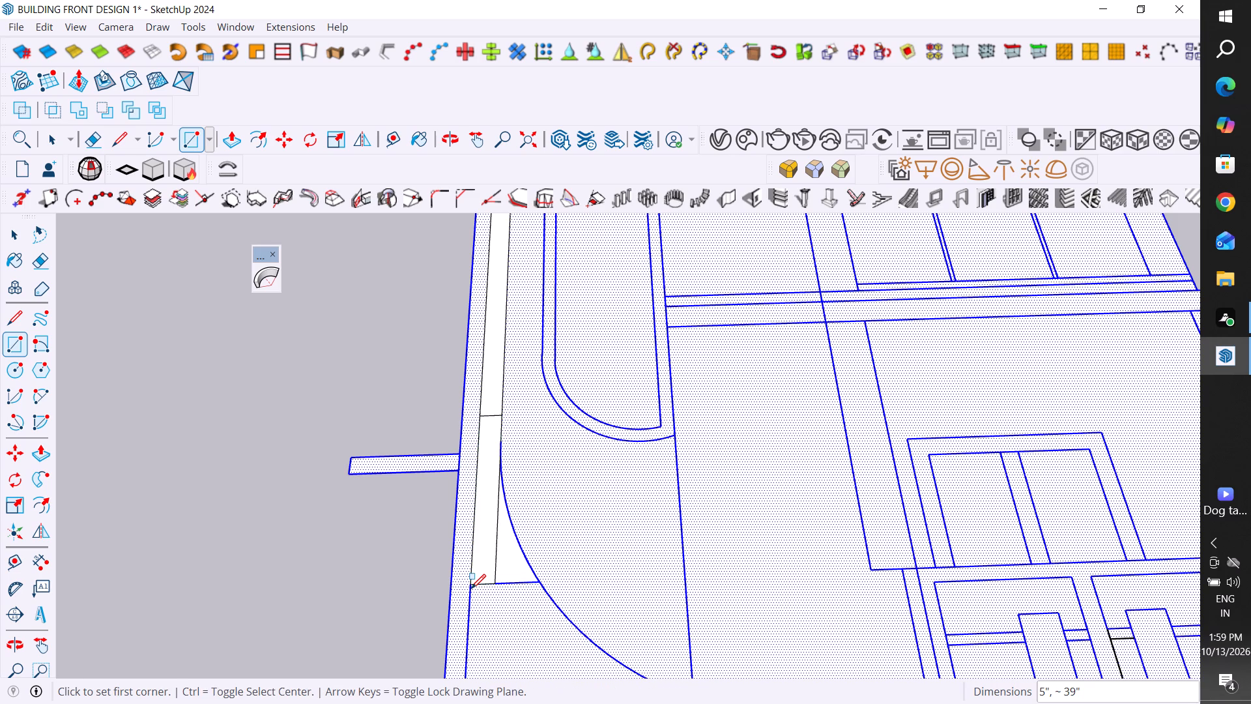
Delete the lower rectangle's stray vertical edge between the strip and the curved panel.
click(16, 230)
click(496, 527)
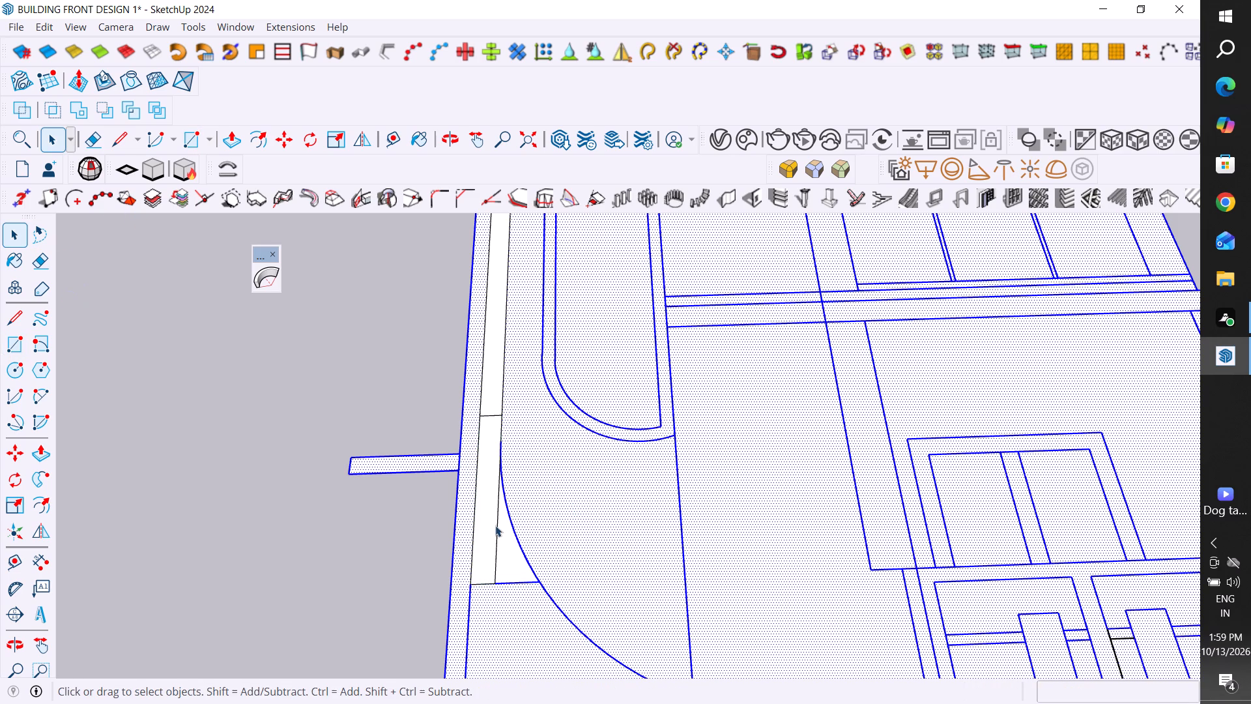
key(Delete)
Delete the short stray edge overlapping the top of the curve beside the strip.
scroll(340, 491, up, 5)
drag(336, 491, 263, 511)
scroll(441, 482, up, 4)
scroll(1155, 623, up, 1)
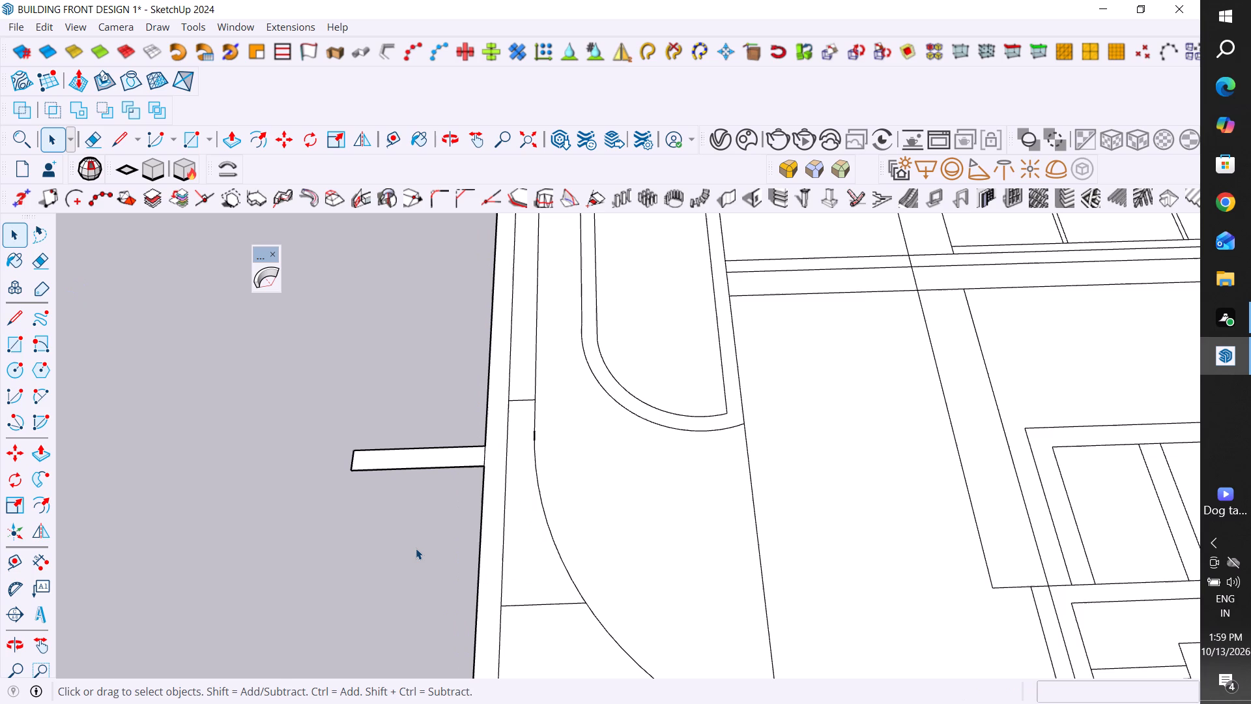
scroll(486, 415, up, 8)
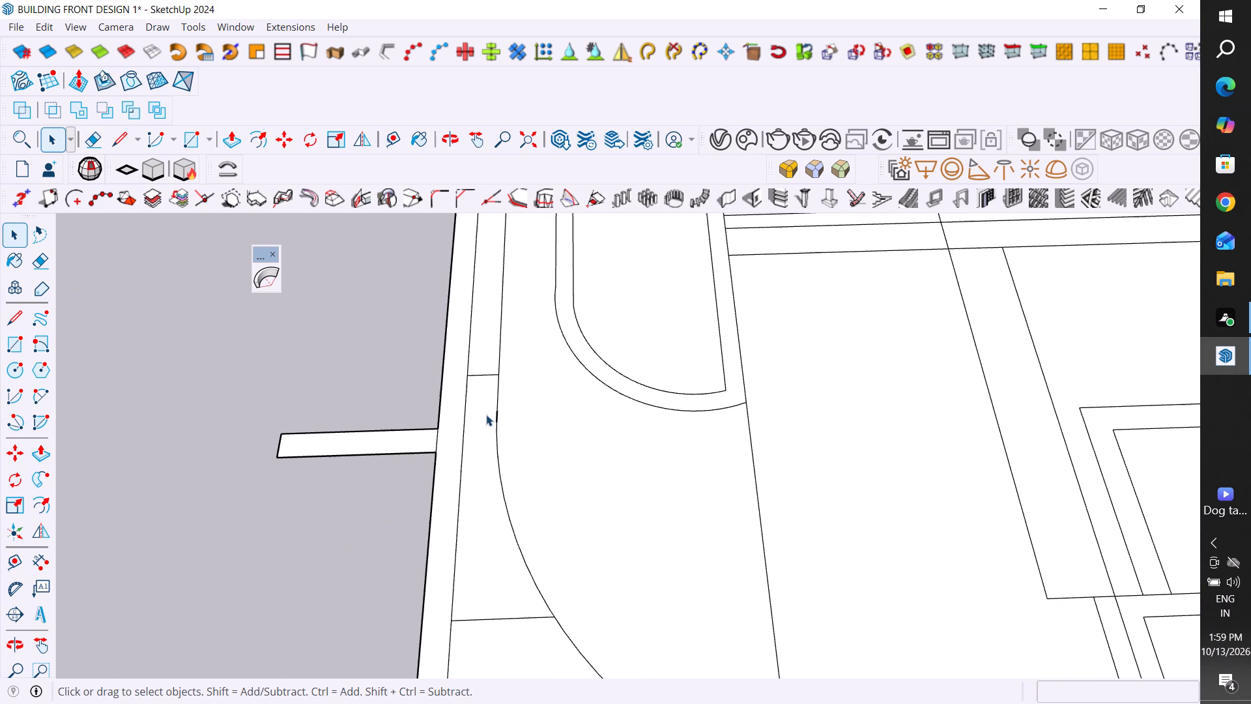
scroll(486, 415, up, 17)
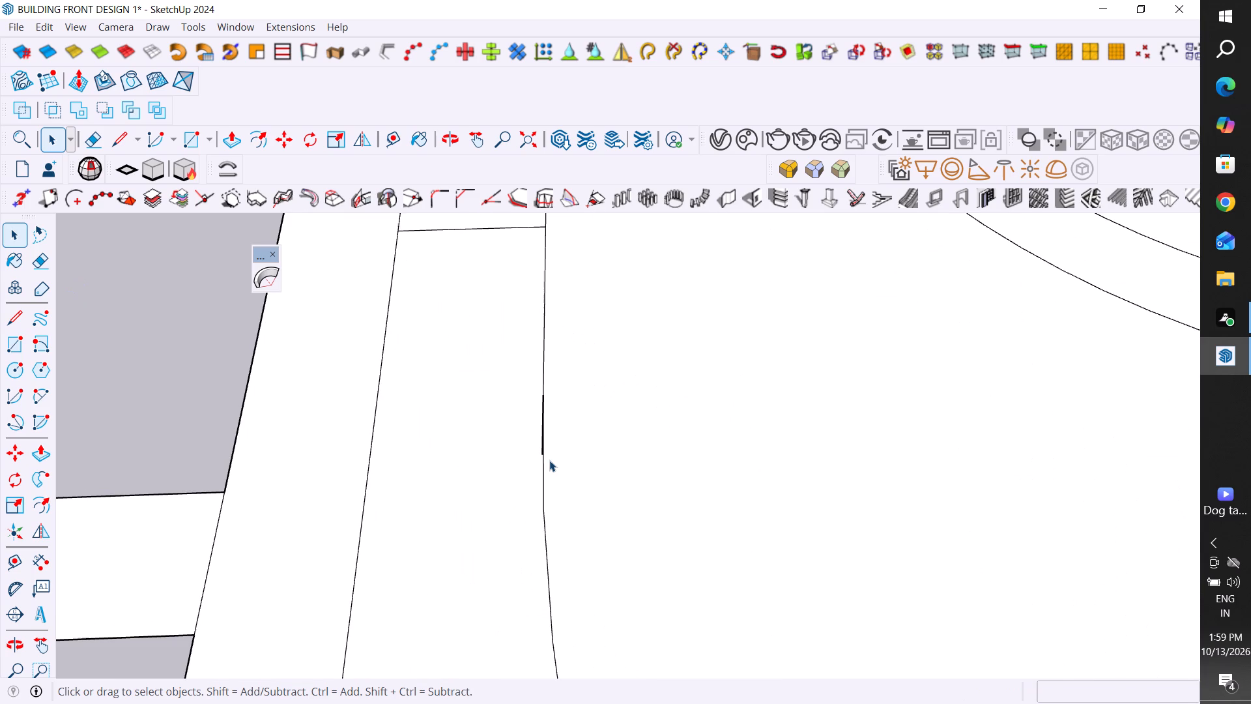
scroll(541, 467, up, 14)
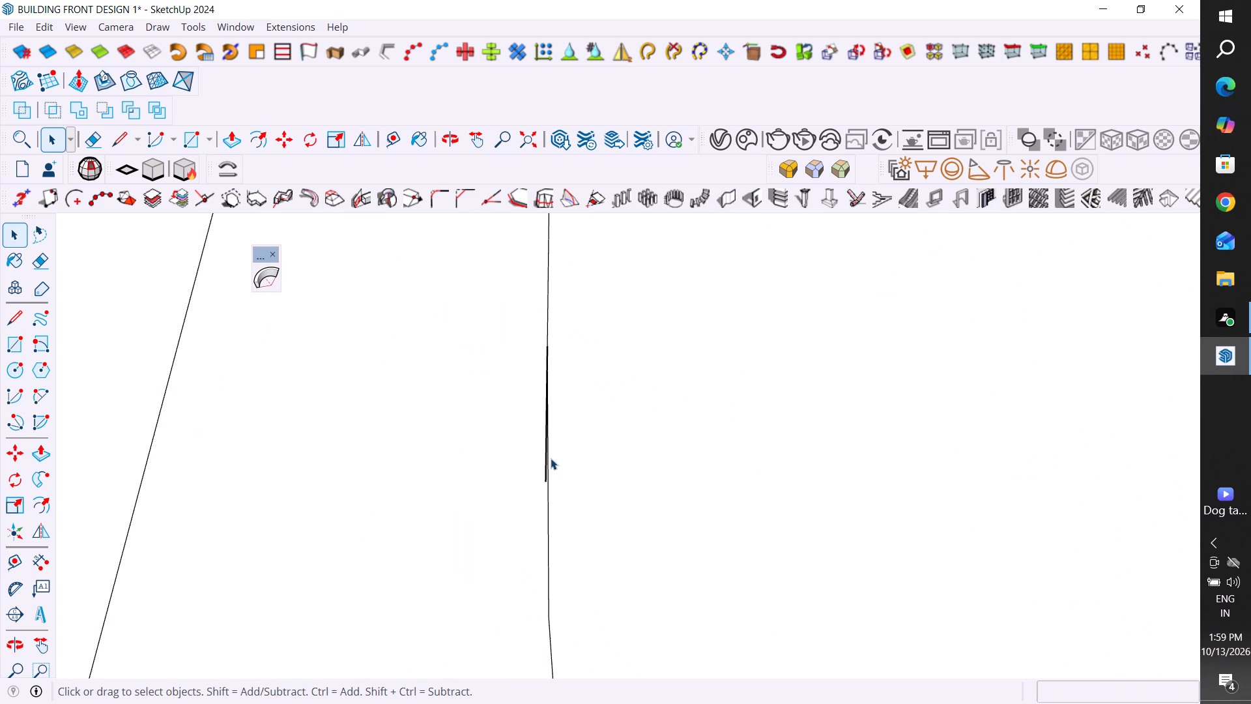
scroll(553, 443, up, 4)
click(540, 477)
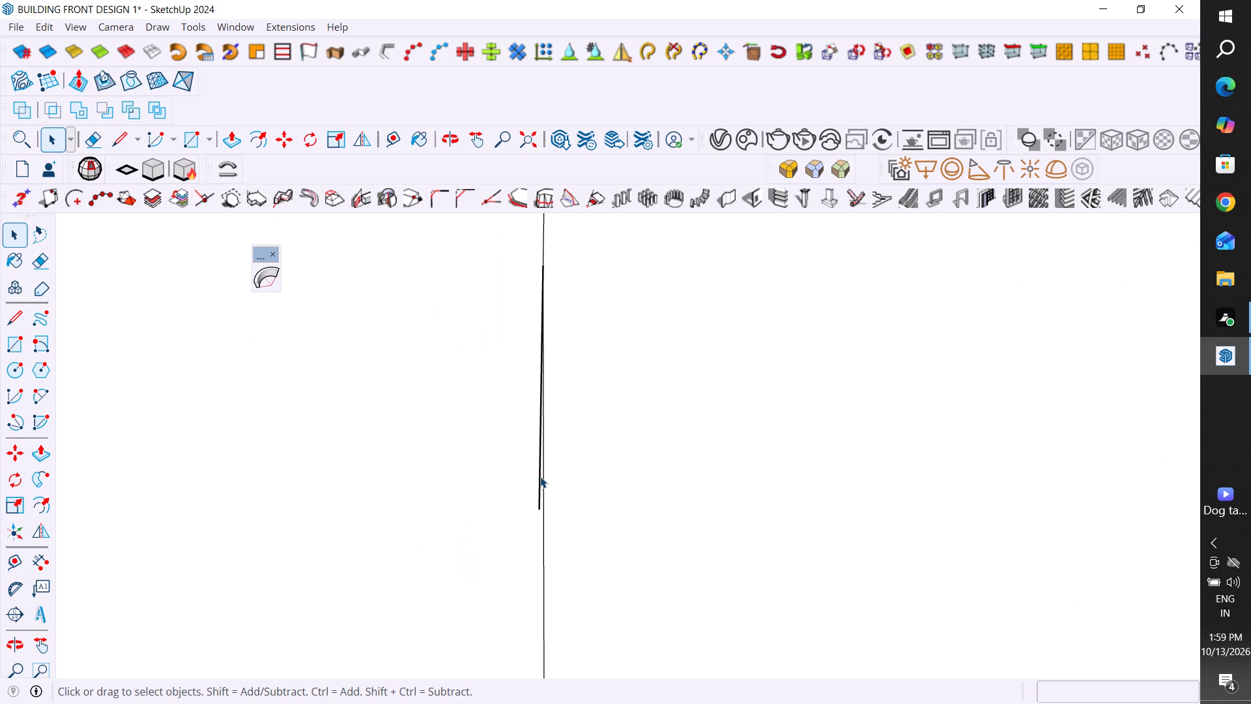
key(Delete)
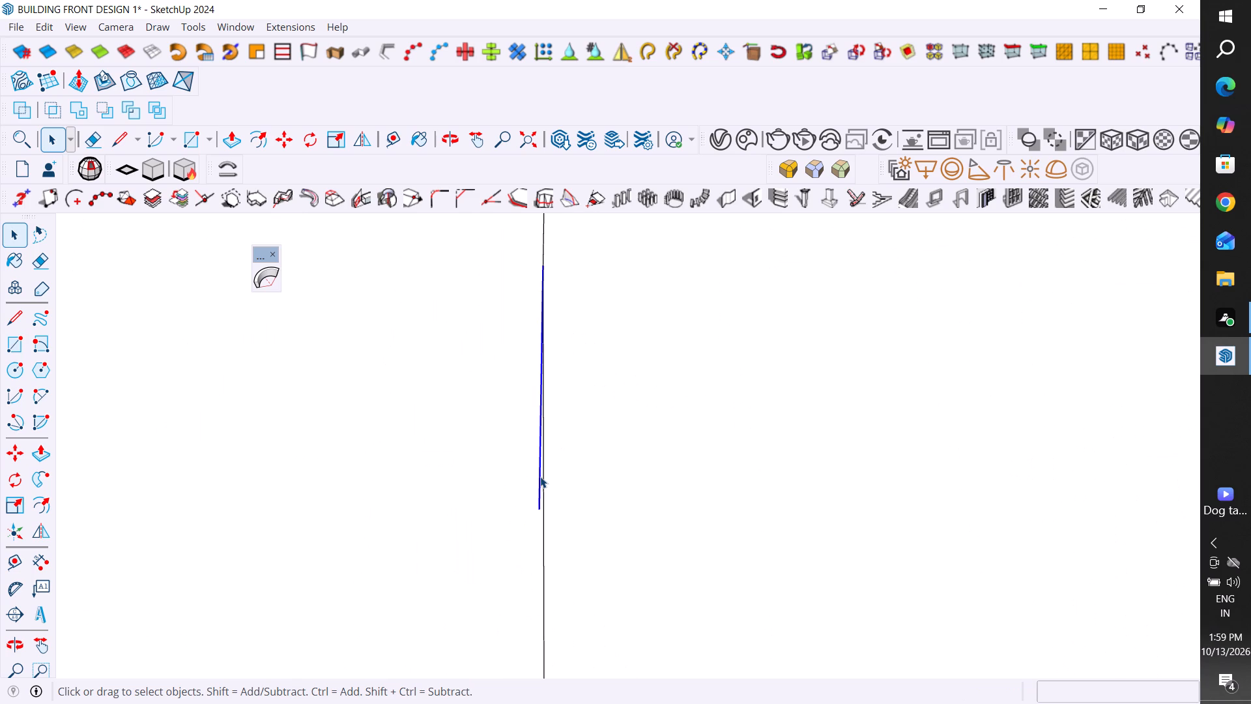
Delete the two horizontal edges crossing the tower strip so it merges with the wall face below the curve.
scroll(540, 477, down, 11)
scroll(540, 477, down, 15)
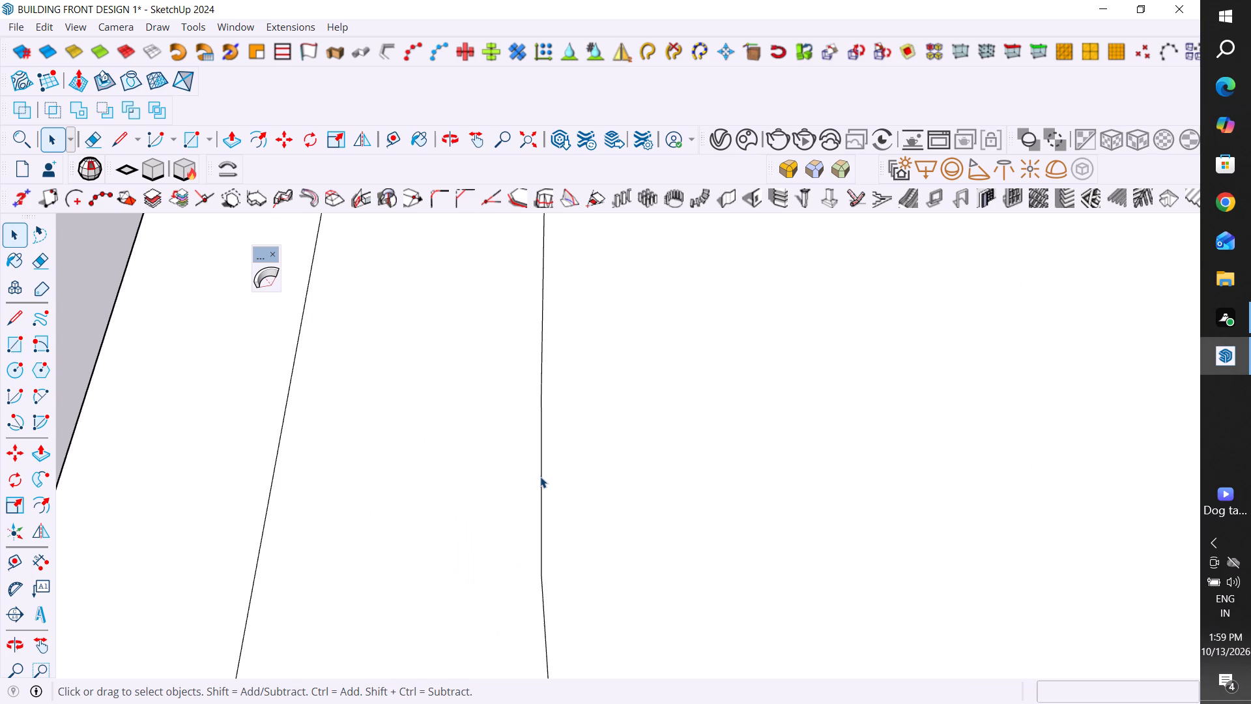
scroll(540, 477, down, 14)
scroll(540, 477, down, 13)
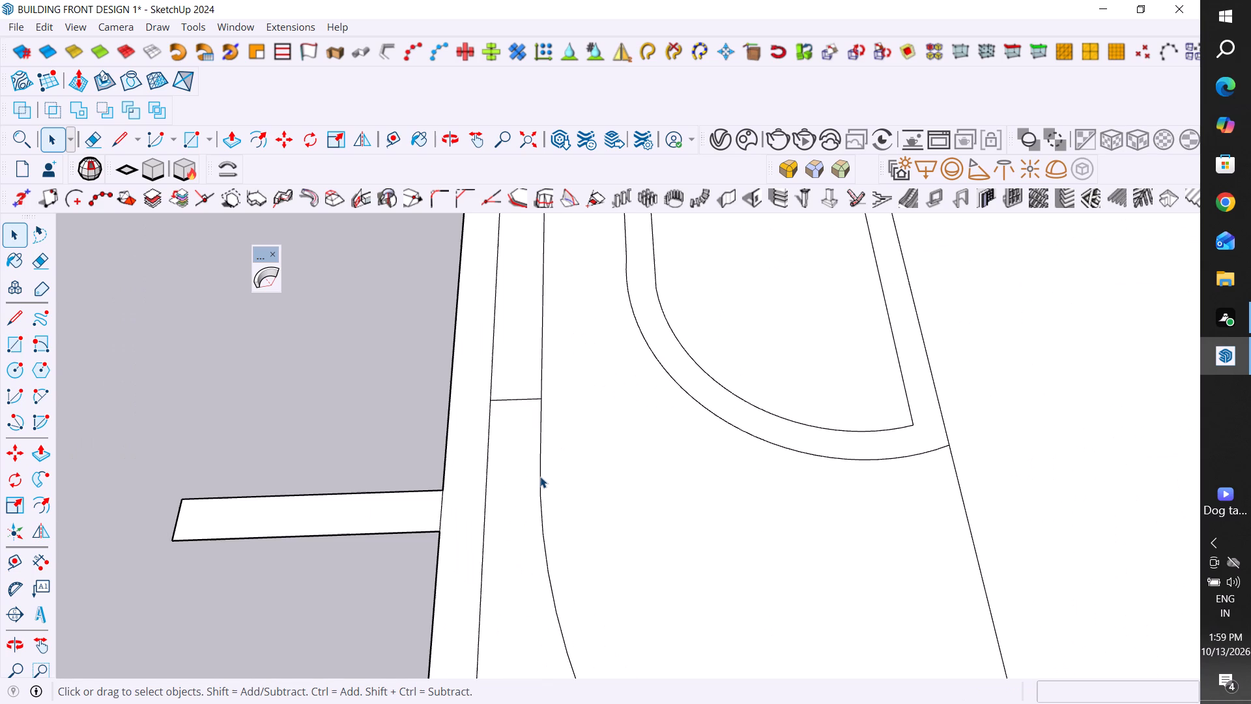
scroll(540, 477, down, 11)
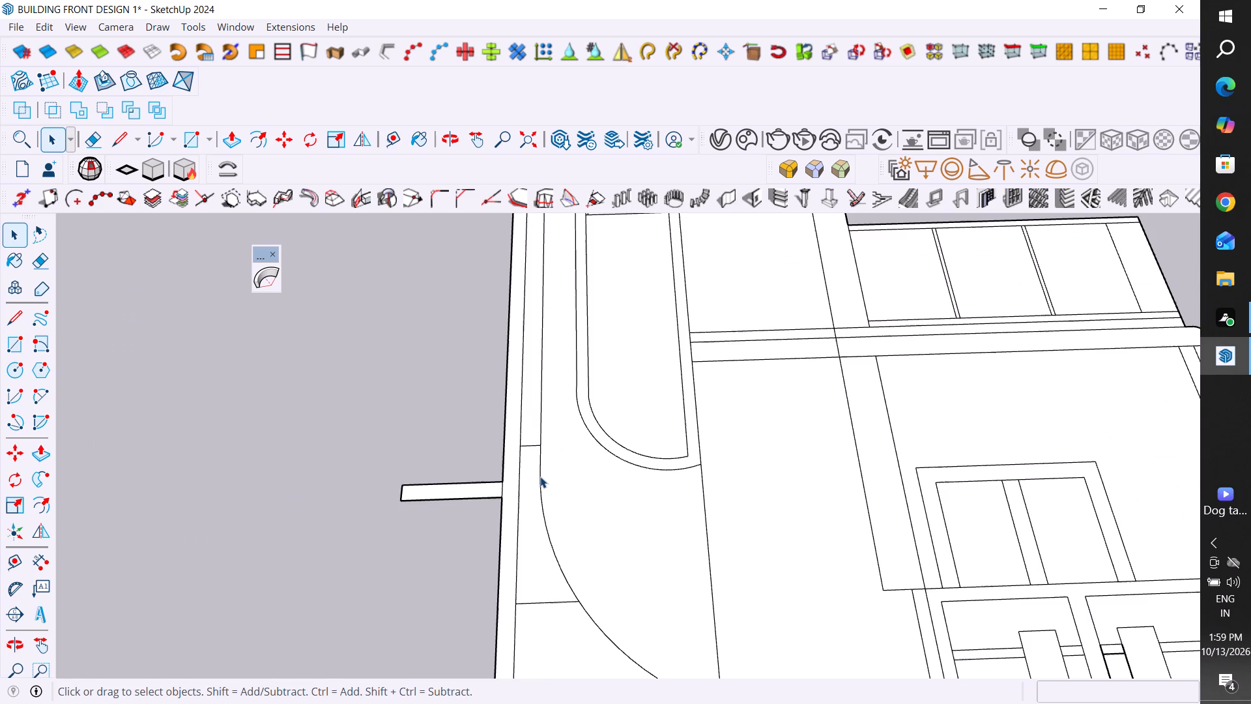
scroll(536, 454, up, 14)
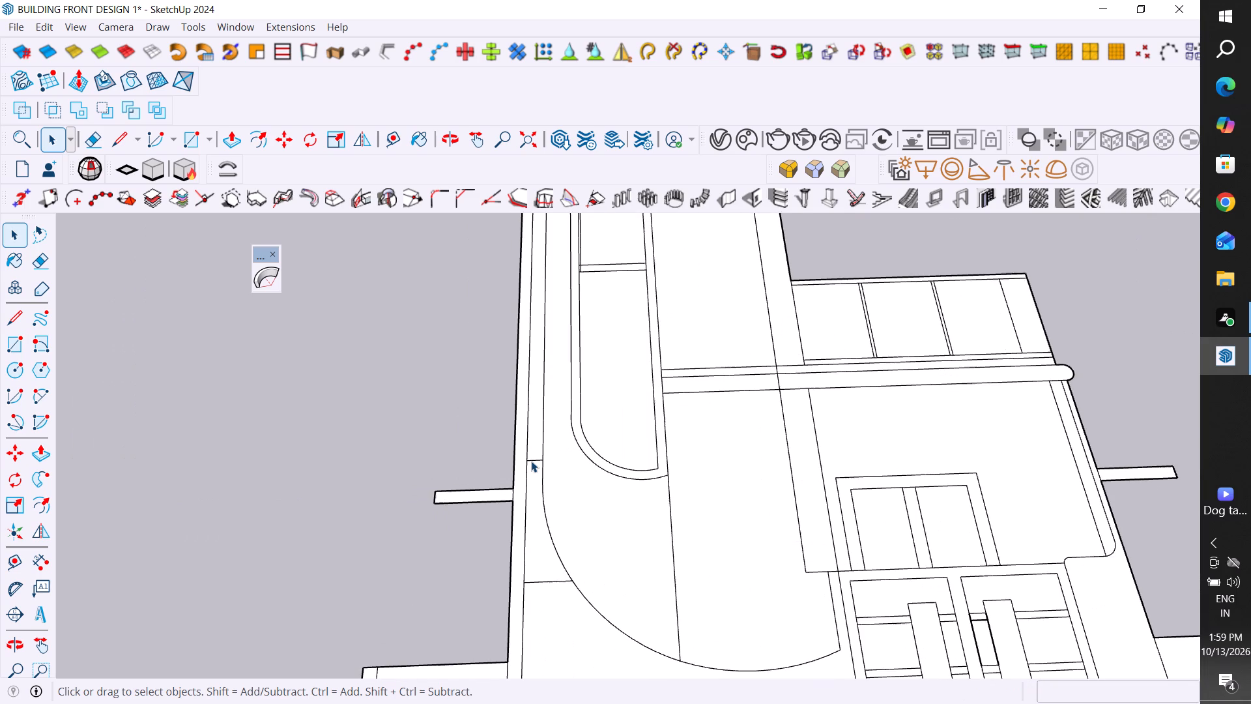
click(533, 460)
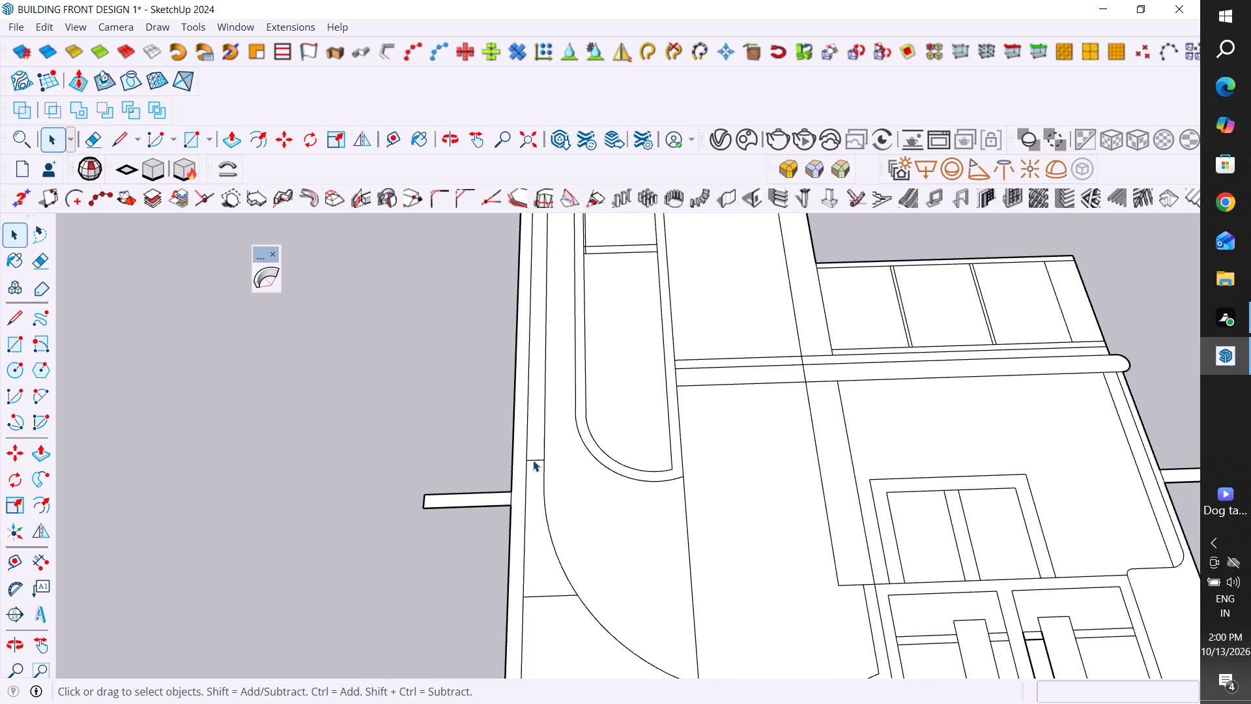
key(Delete)
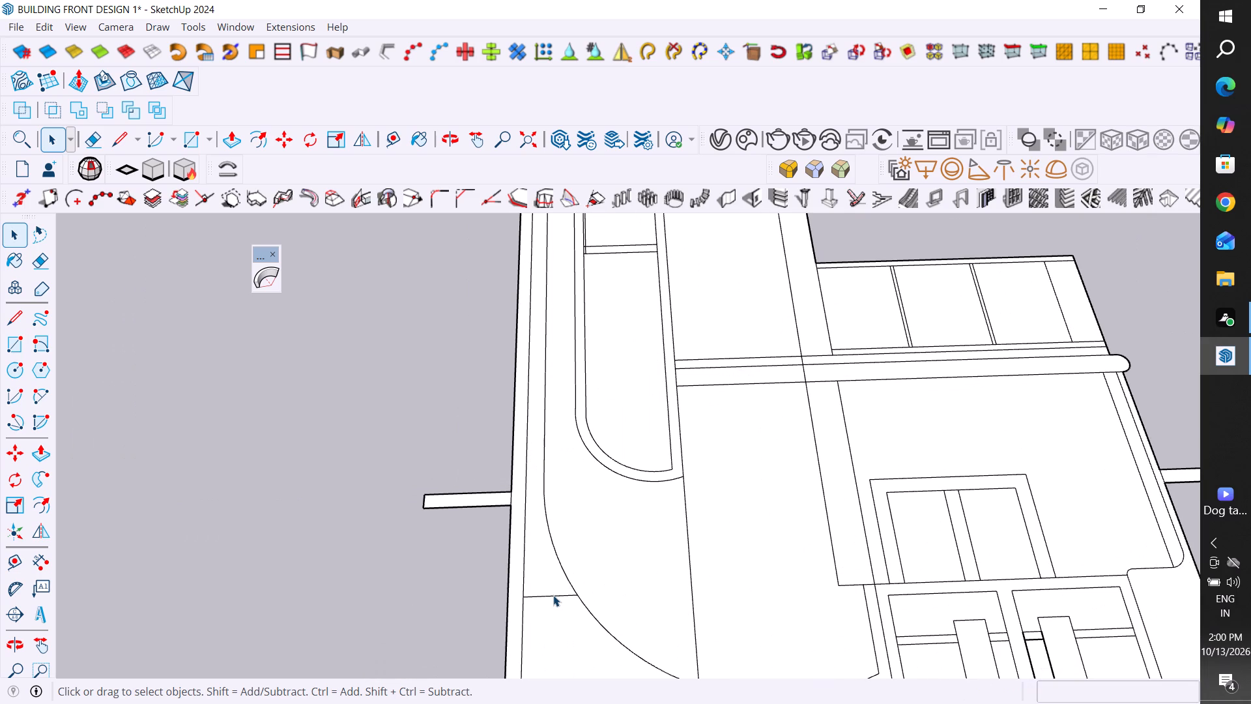
click(555, 596)
key(Delete)
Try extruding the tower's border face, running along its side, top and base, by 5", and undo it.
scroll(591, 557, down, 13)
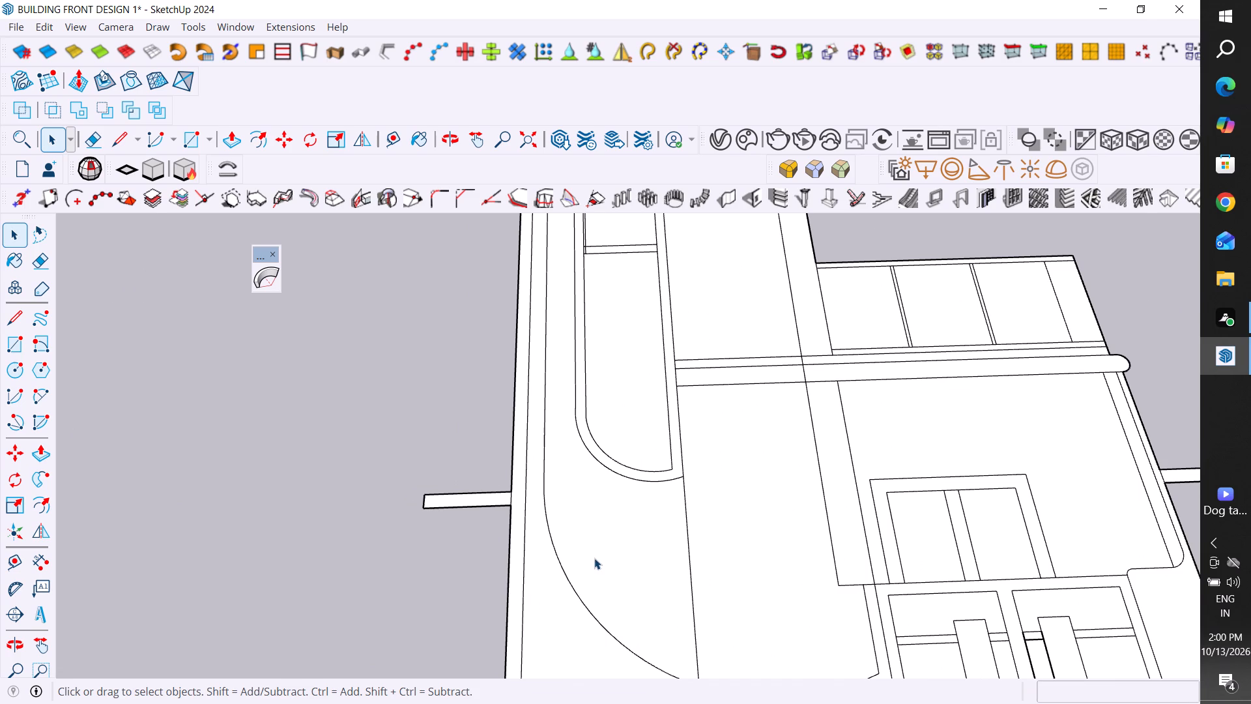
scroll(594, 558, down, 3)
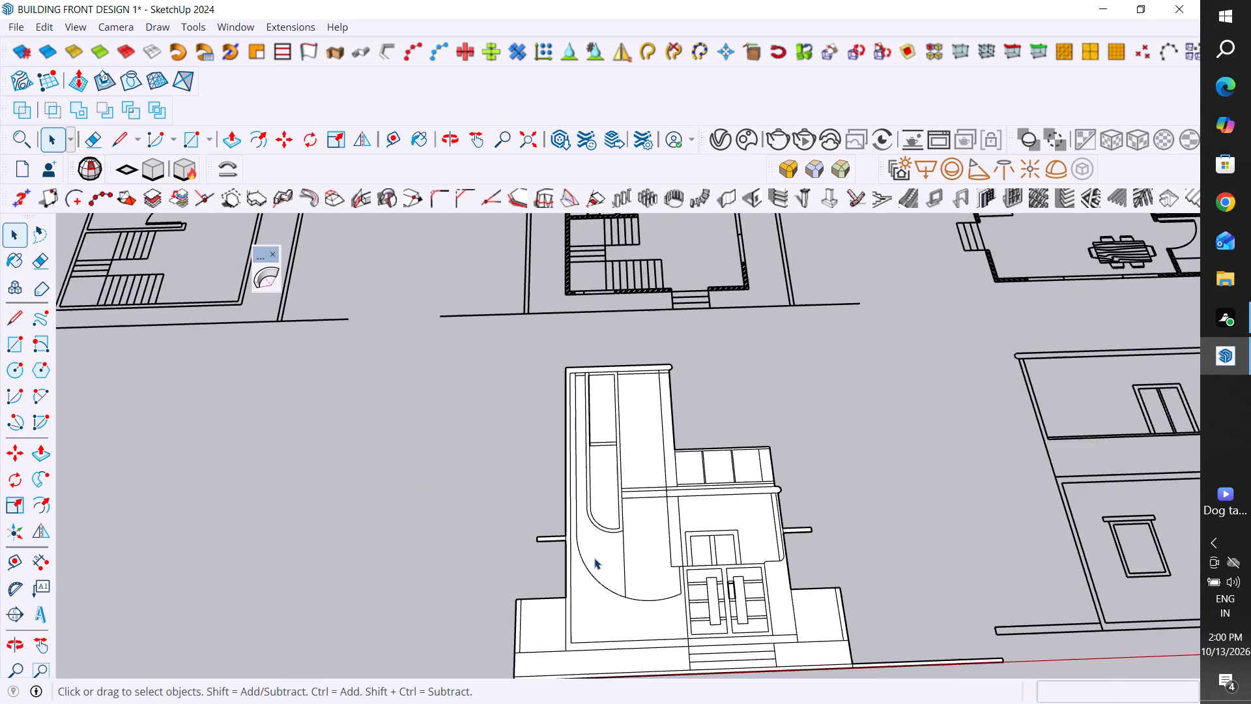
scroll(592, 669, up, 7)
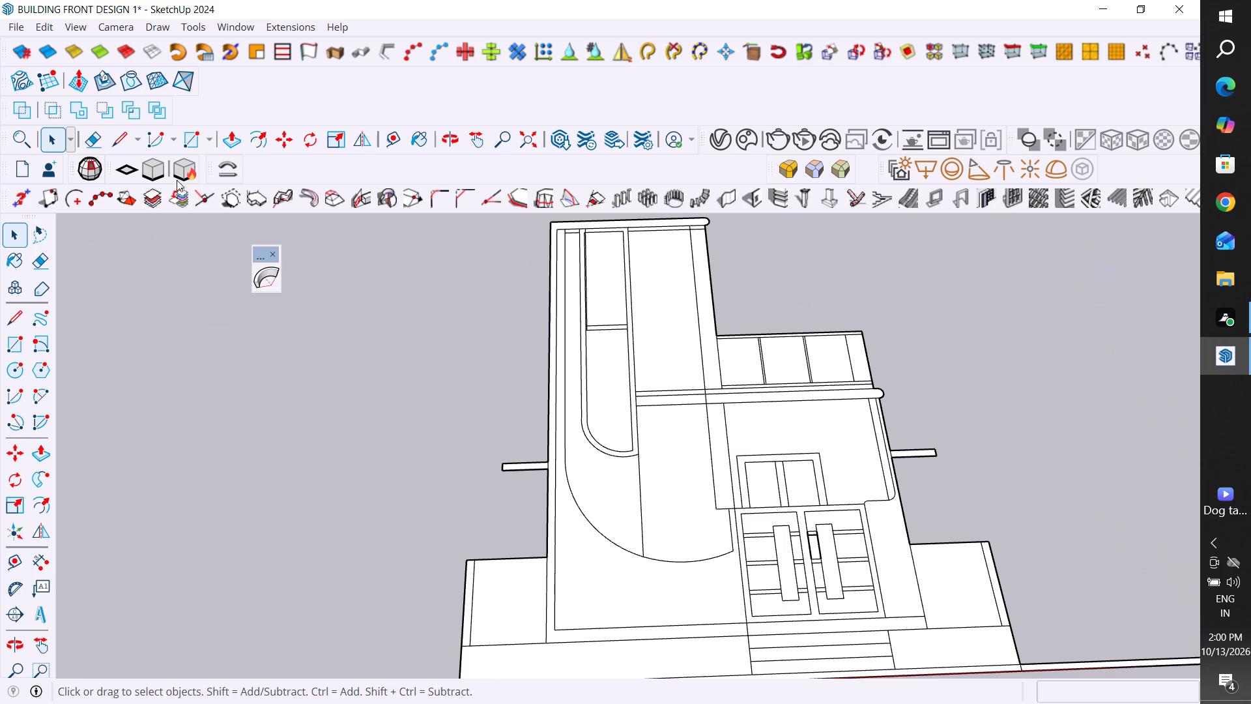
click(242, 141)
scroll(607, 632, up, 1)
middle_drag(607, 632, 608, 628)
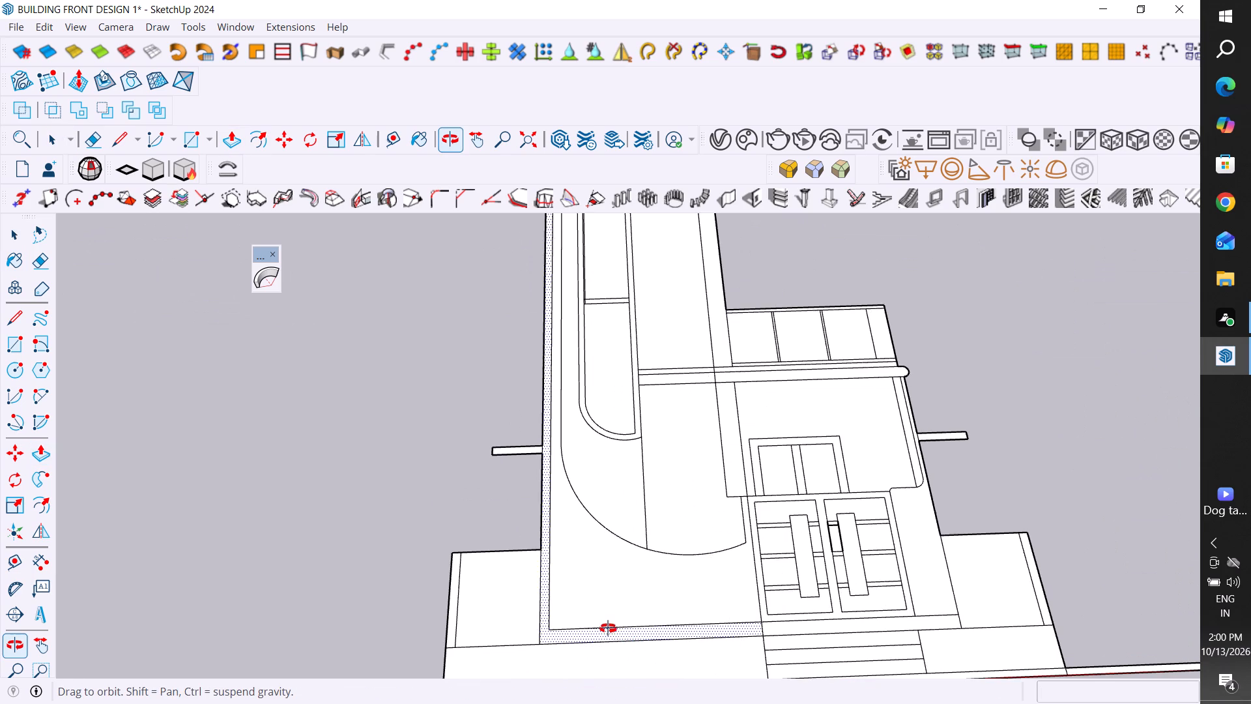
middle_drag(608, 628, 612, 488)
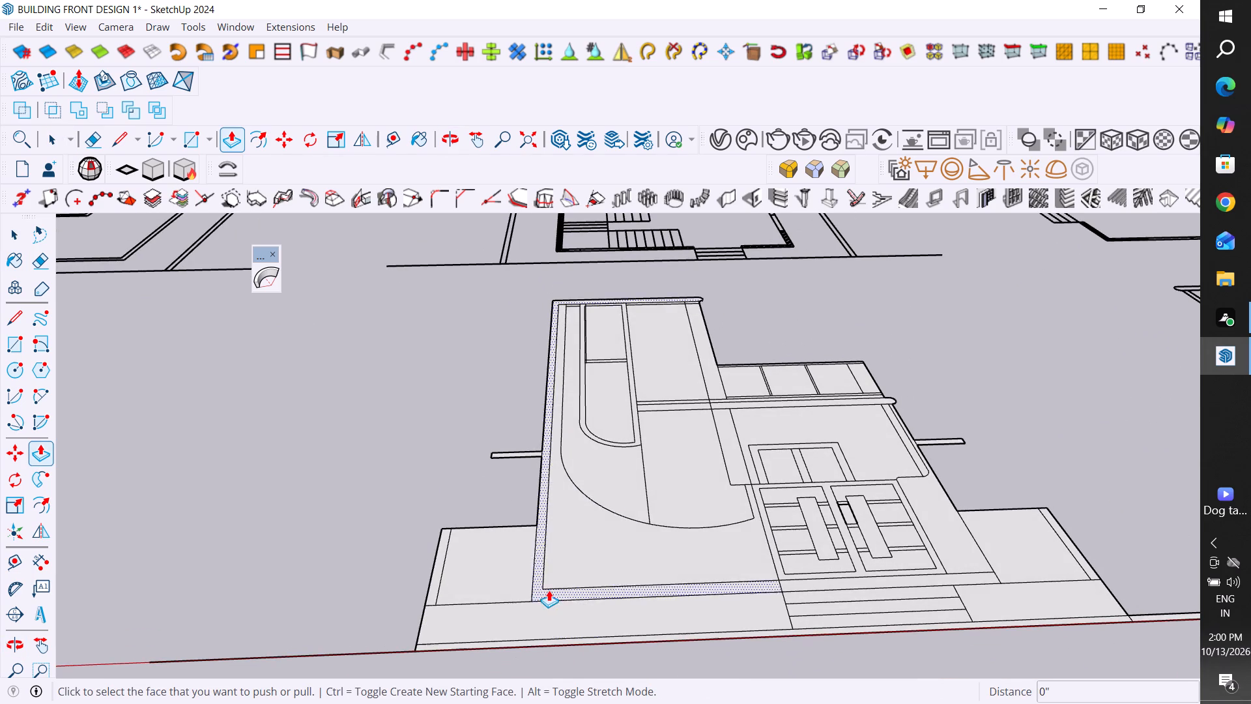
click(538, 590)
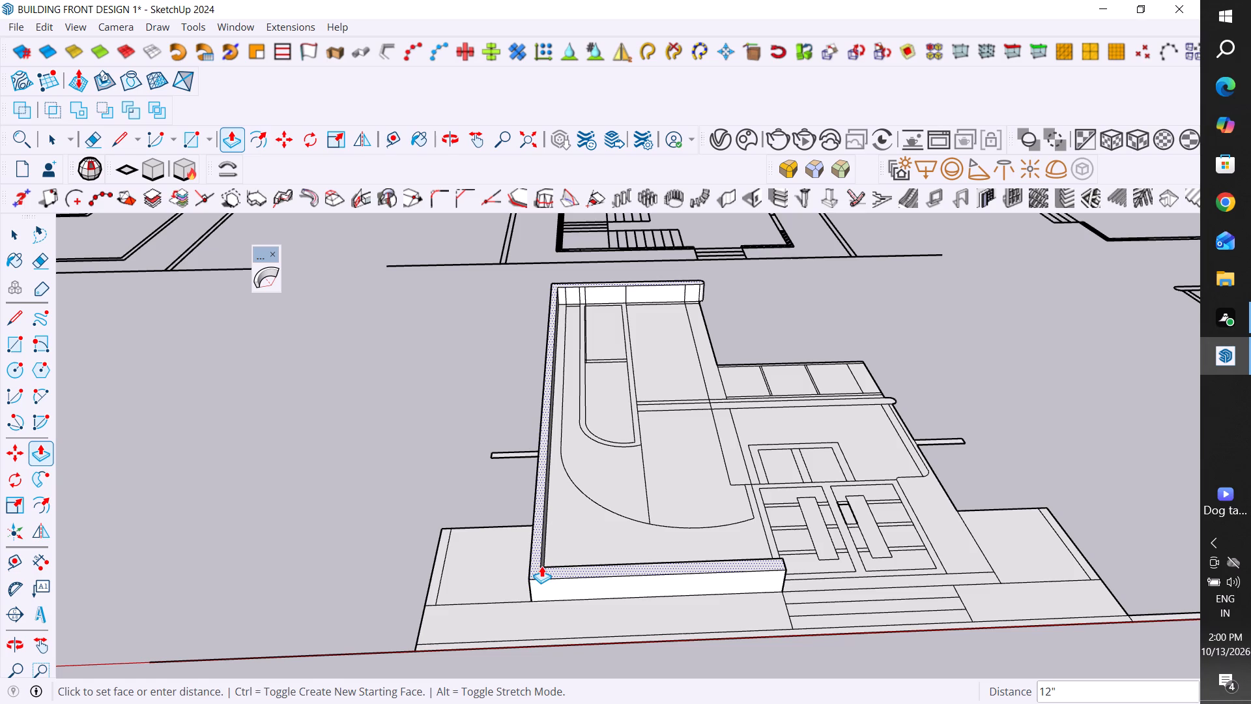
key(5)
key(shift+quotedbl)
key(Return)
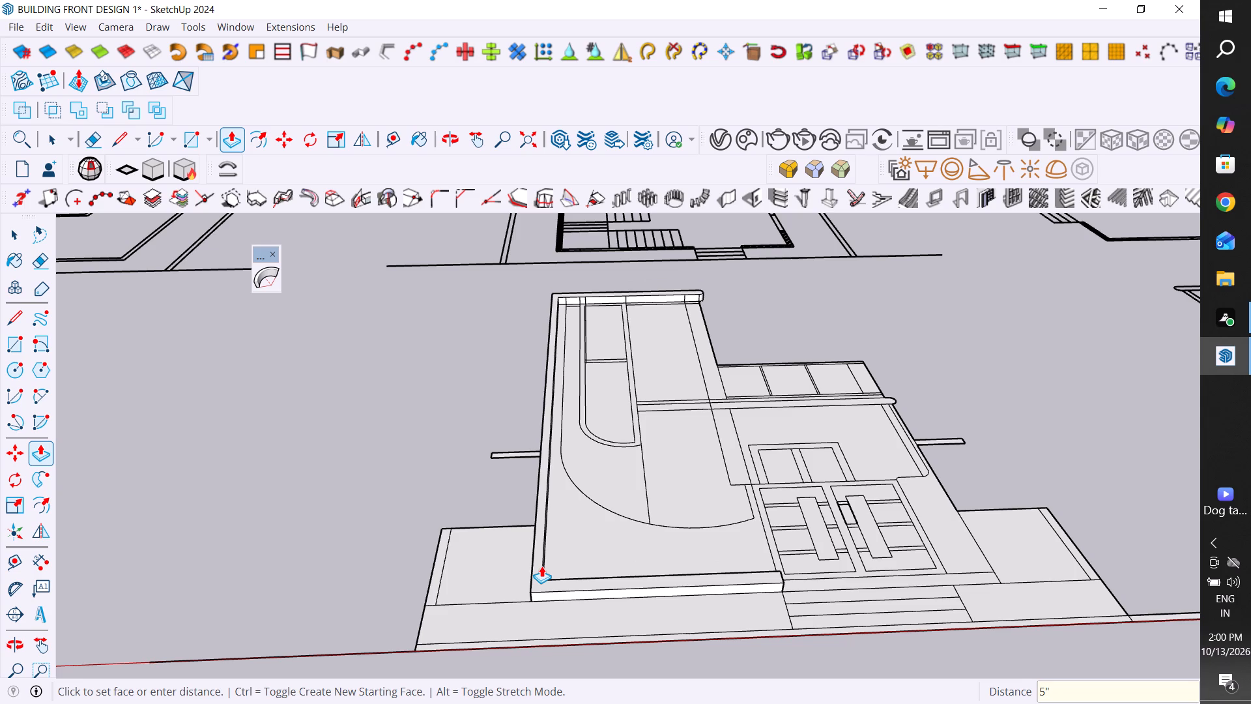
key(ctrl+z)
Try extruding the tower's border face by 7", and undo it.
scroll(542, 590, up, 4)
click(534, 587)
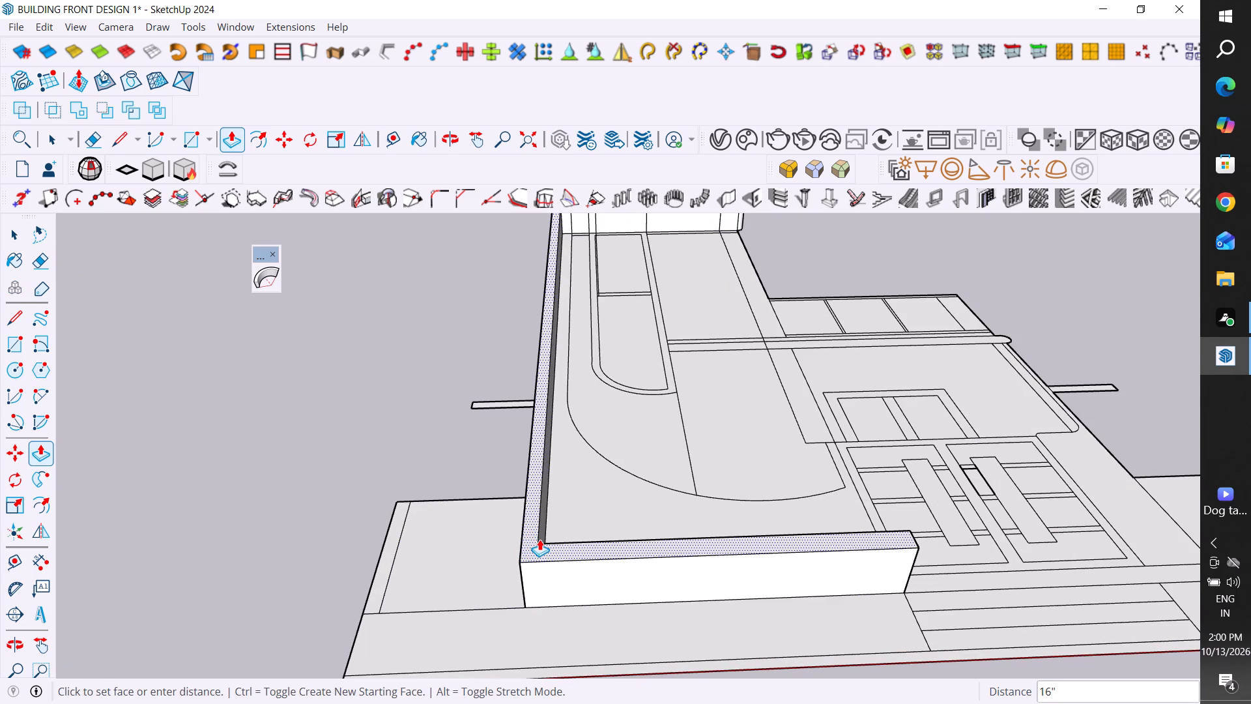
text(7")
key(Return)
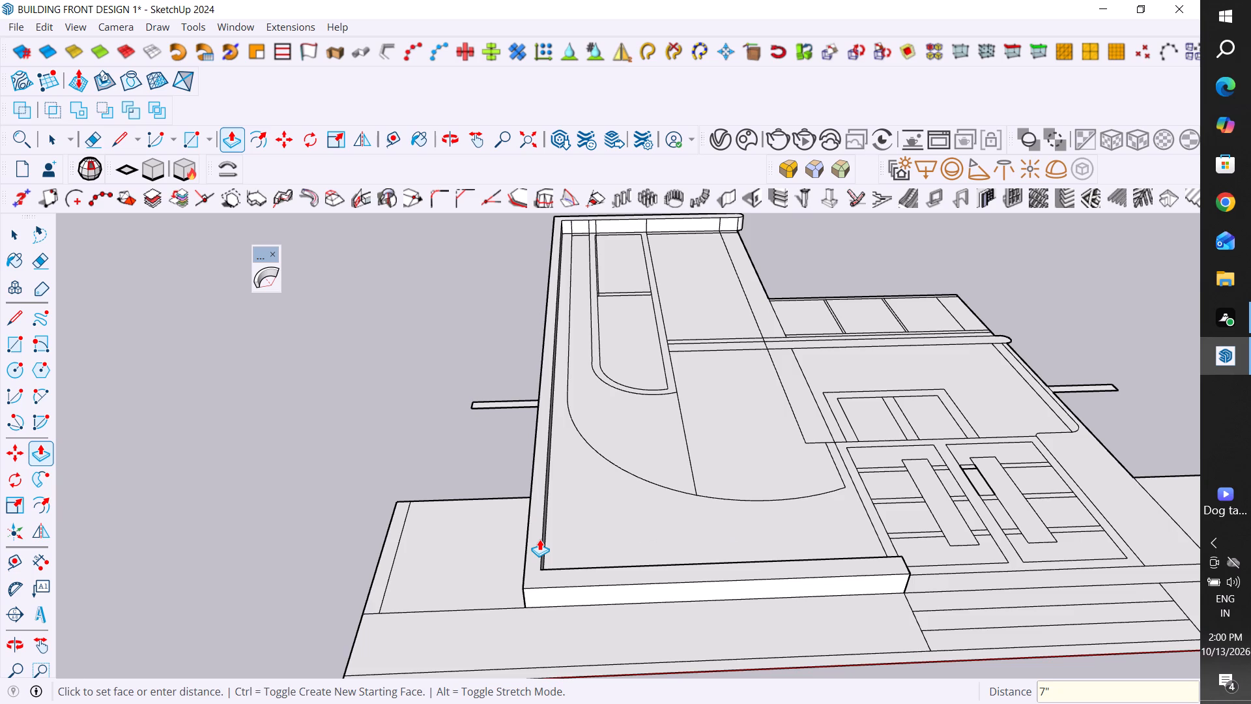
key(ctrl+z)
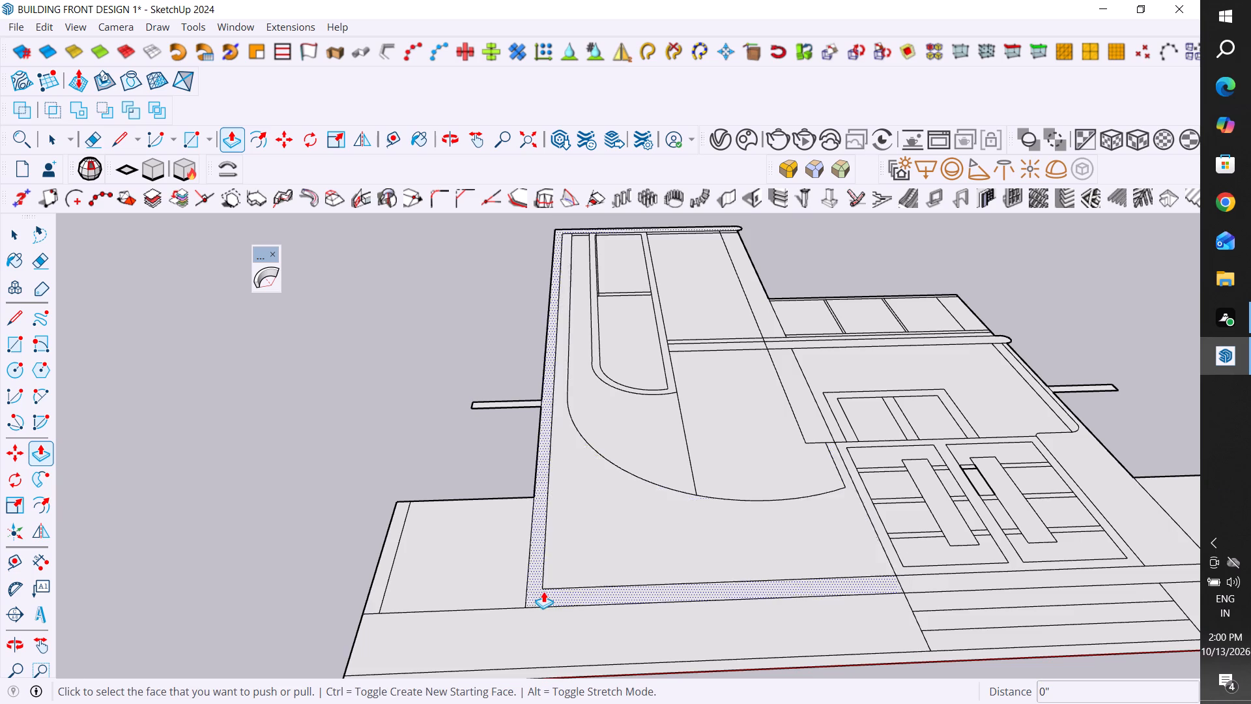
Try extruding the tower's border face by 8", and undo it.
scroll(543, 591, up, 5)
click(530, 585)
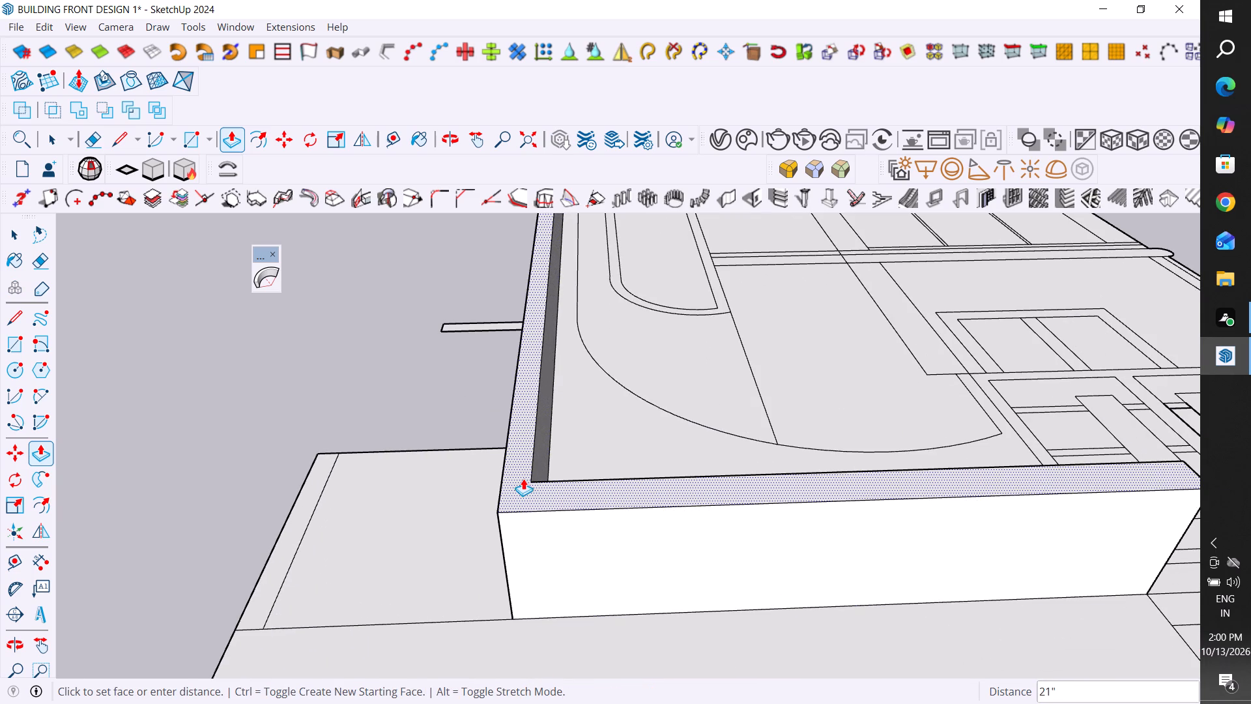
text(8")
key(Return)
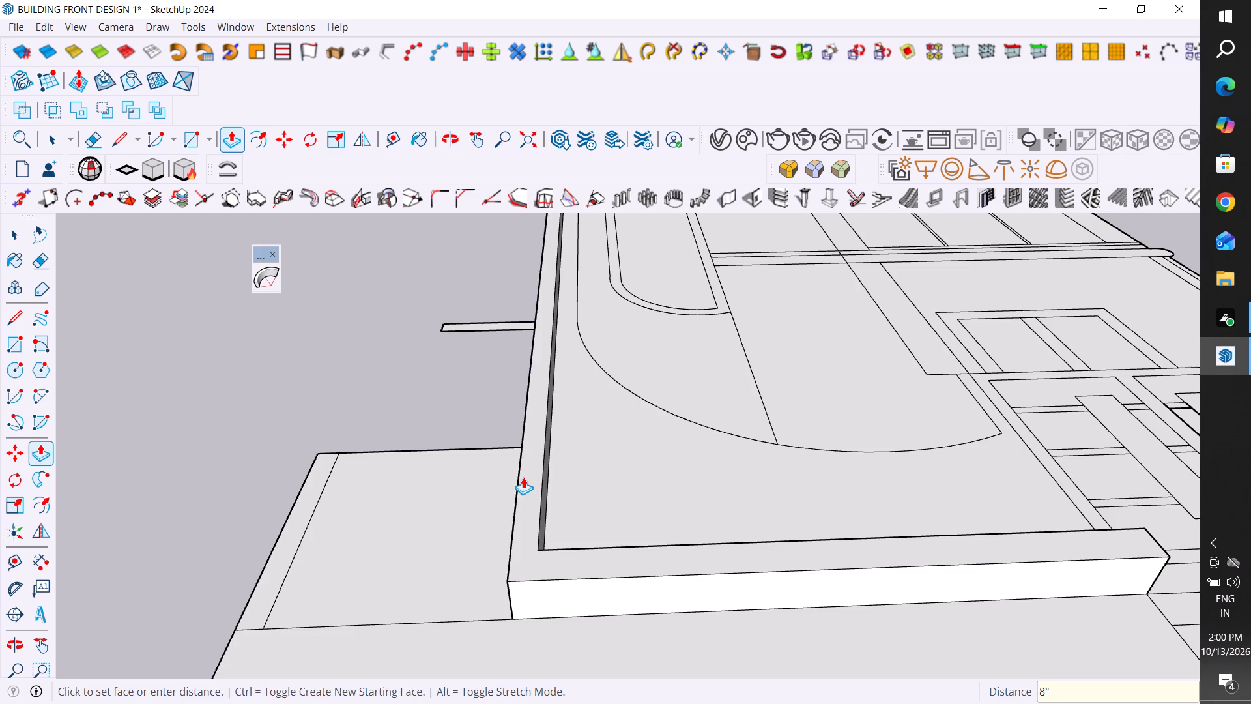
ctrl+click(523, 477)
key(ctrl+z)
Extrude the tower's border face outward by 10".
click(536, 535)
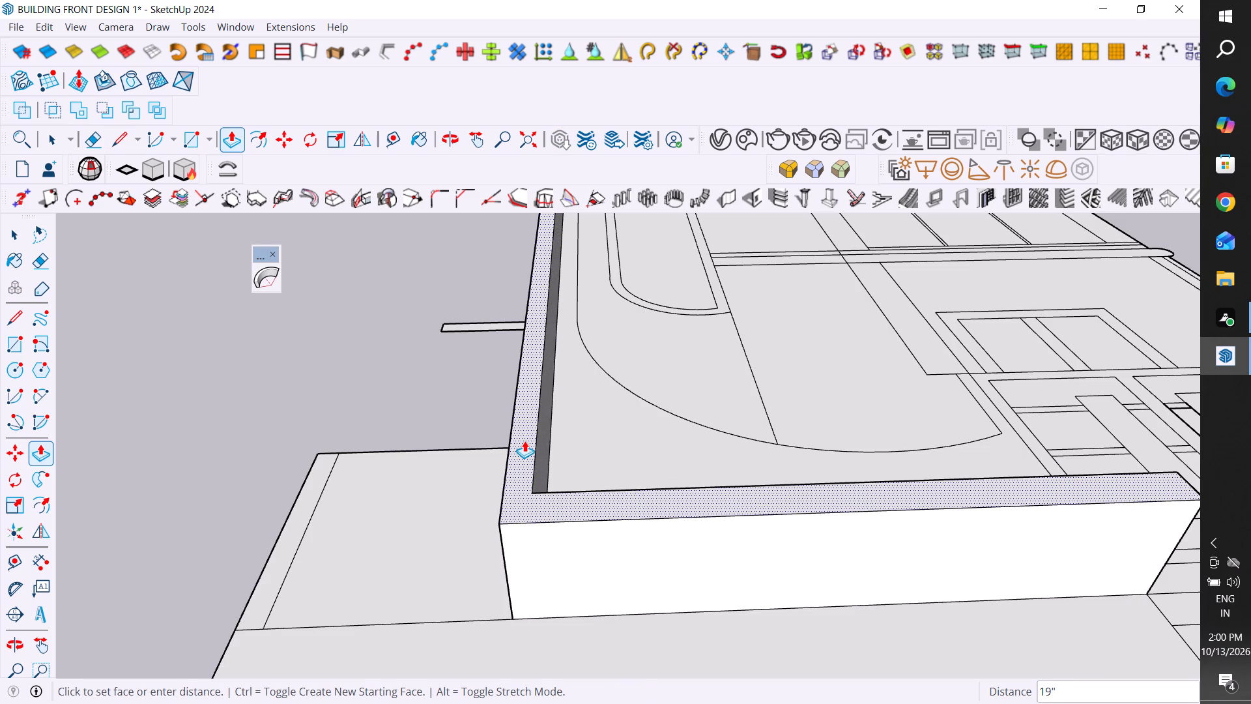
text(10")
key(Return)
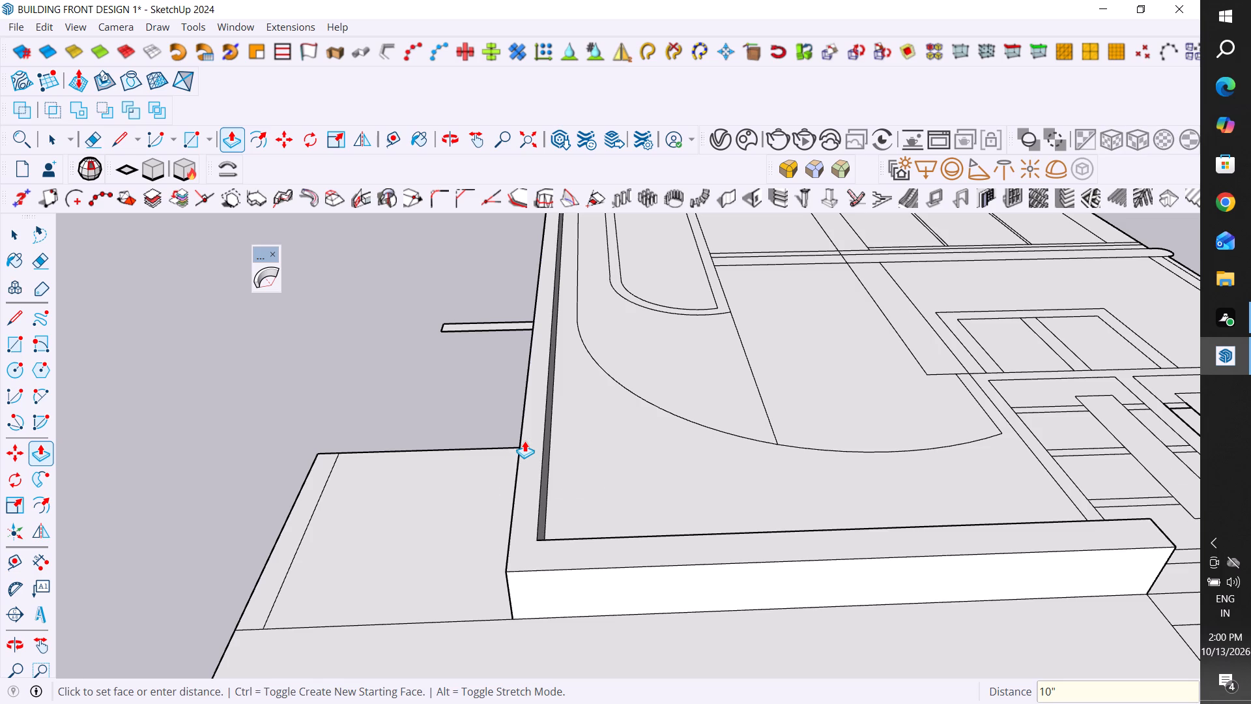
click(12, 229)
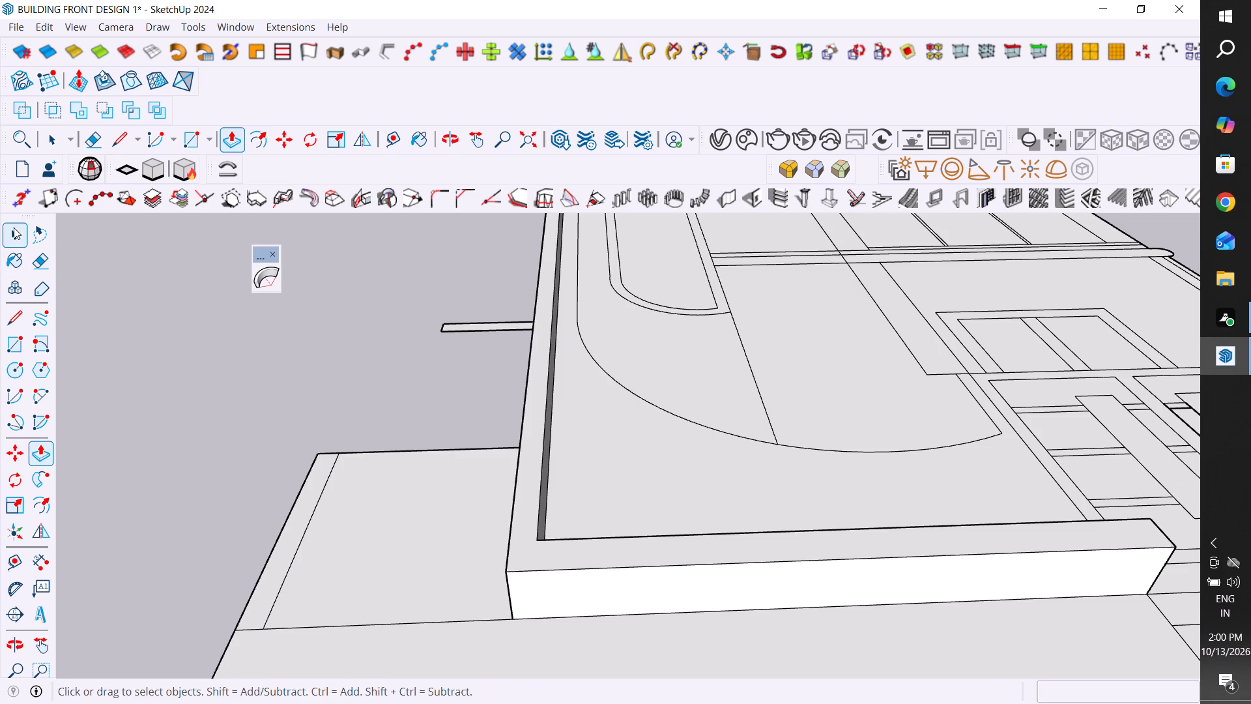
click(116, 378)
Check the border's extrusion depth with a temporary dimension along its lower corner edge, without placing it.
middle_drag(68, 533, 80, 494)
click(45, 563)
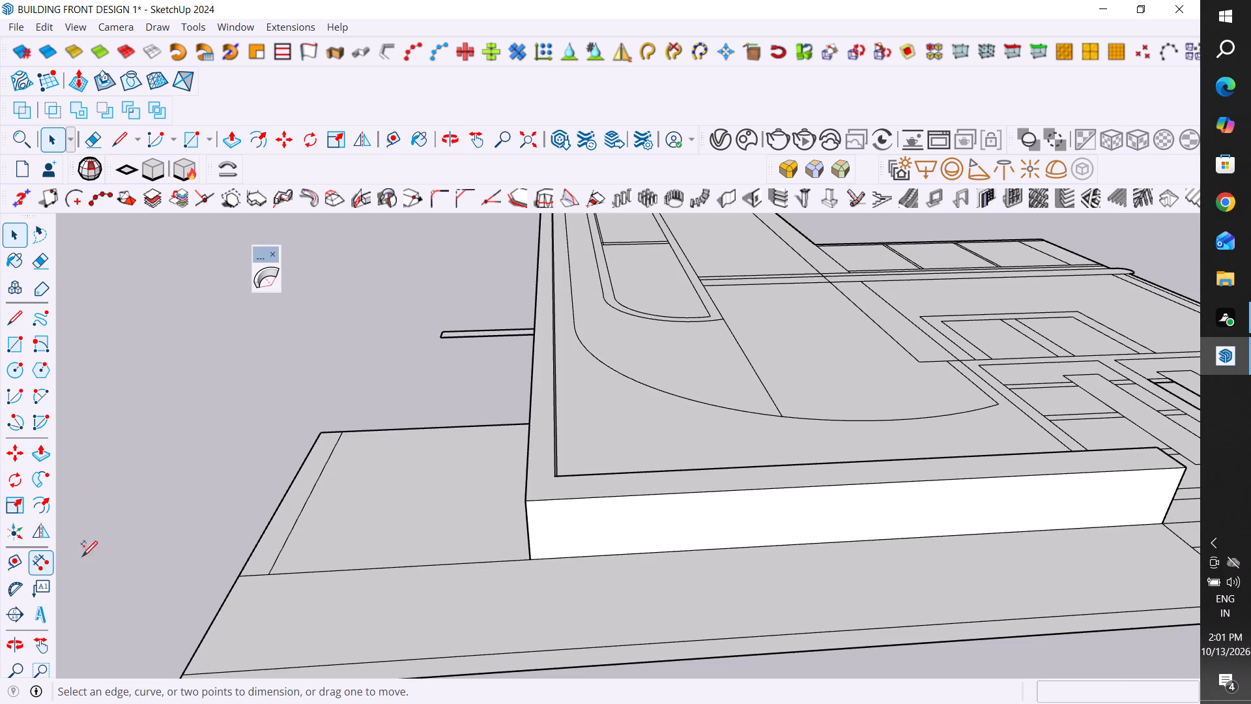
scroll(521, 546, up, 3)
click(532, 568)
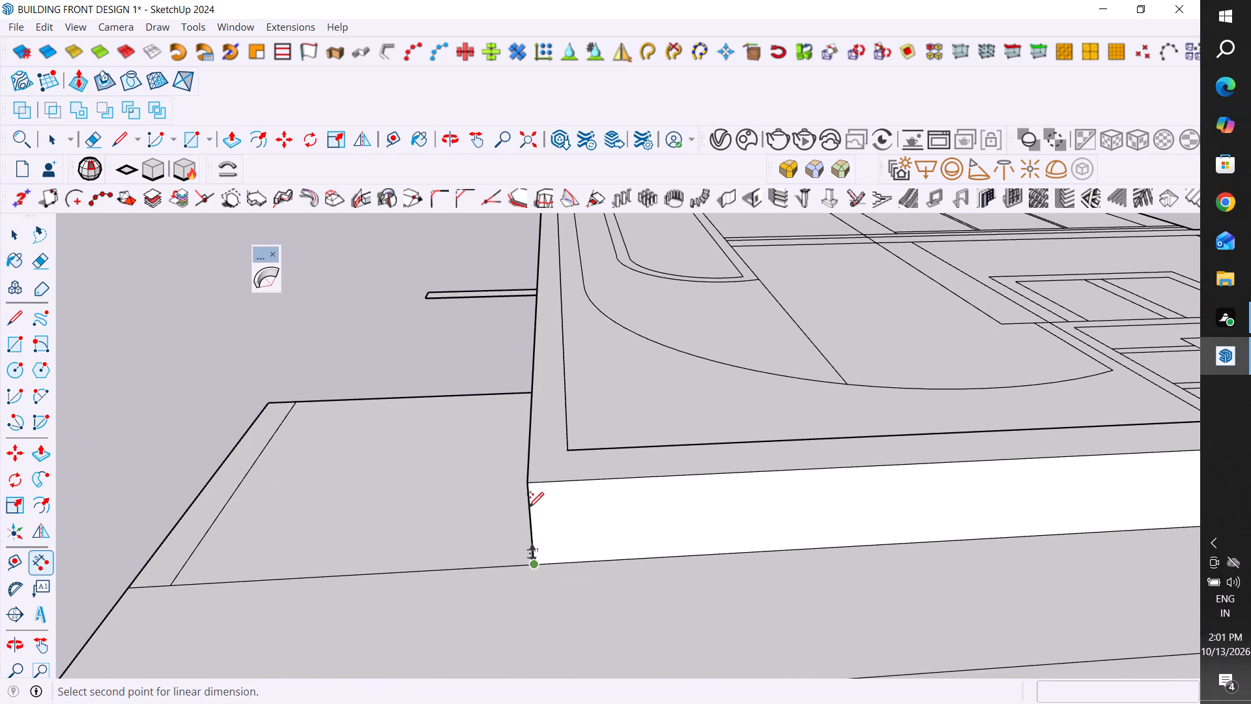
click(528, 482)
key(Escape)
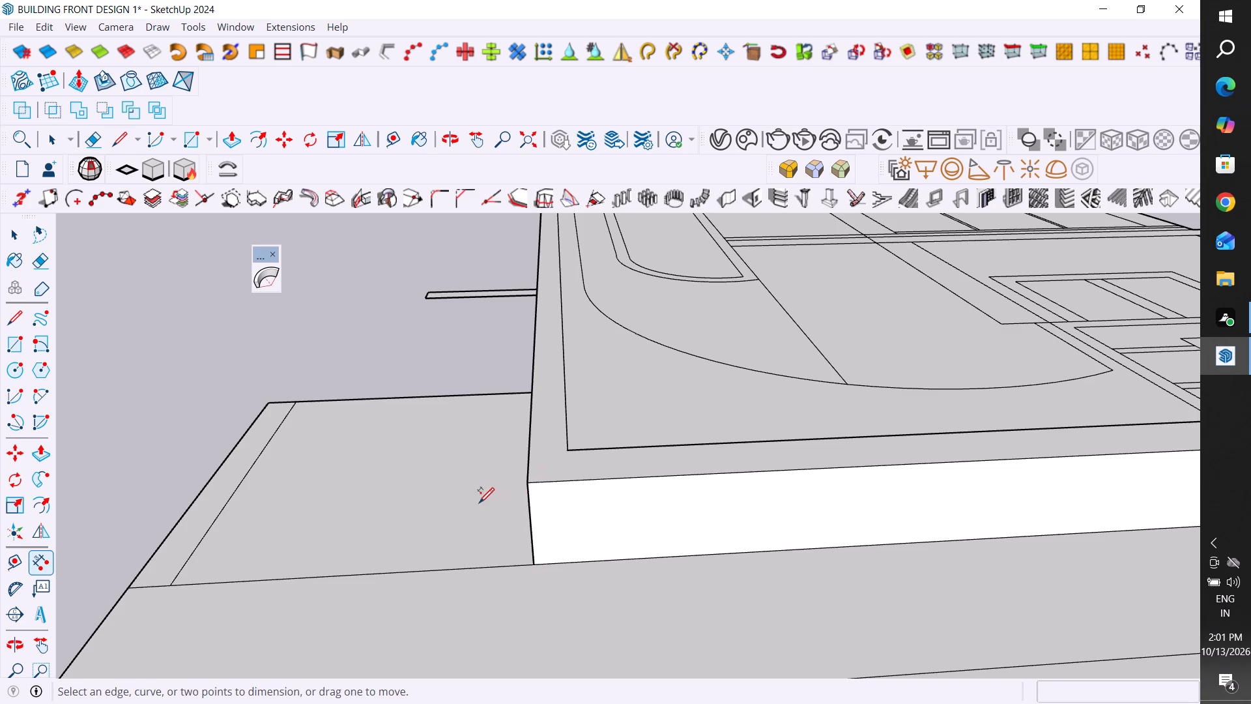
click(14, 237)
click(189, 347)
Extrude the tower wall face between the border and the curved panel outward by 5".
scroll(441, 457, down, 2)
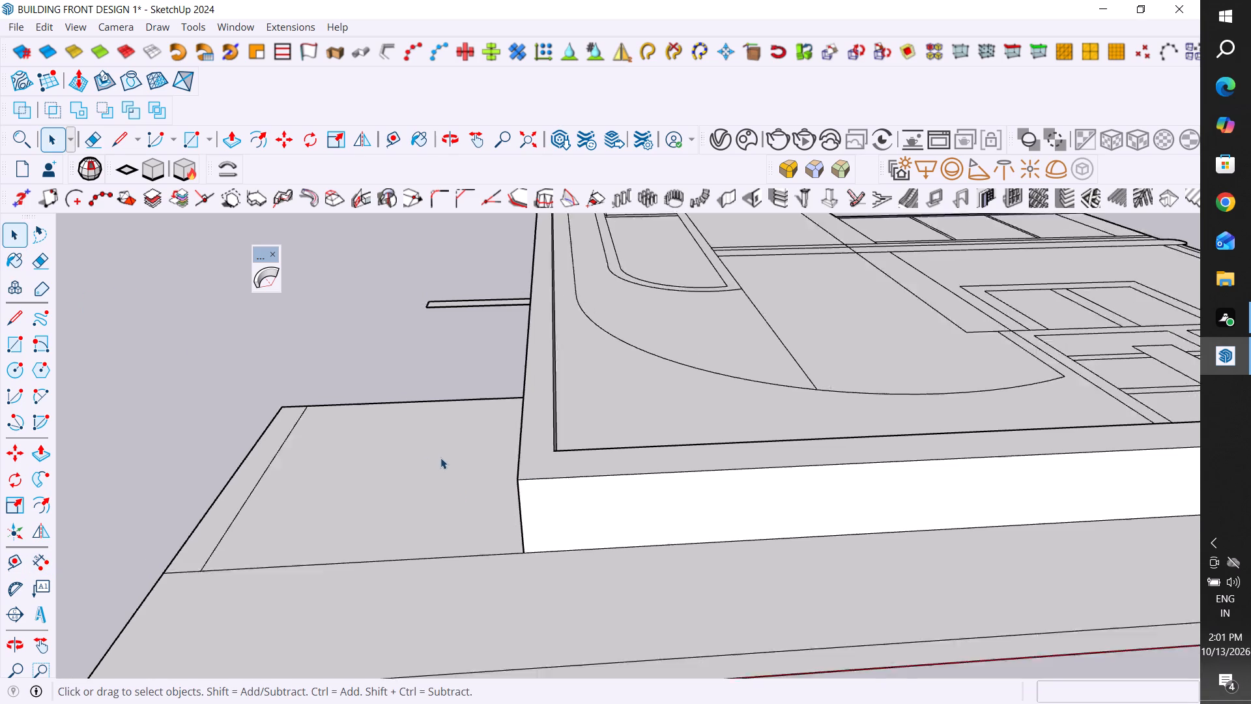
scroll(440, 458, down, 3)
middle_drag(491, 493, 477, 665)
click(599, 532)
scroll(599, 532, down, 6)
middle_drag(660, 509, 625, 564)
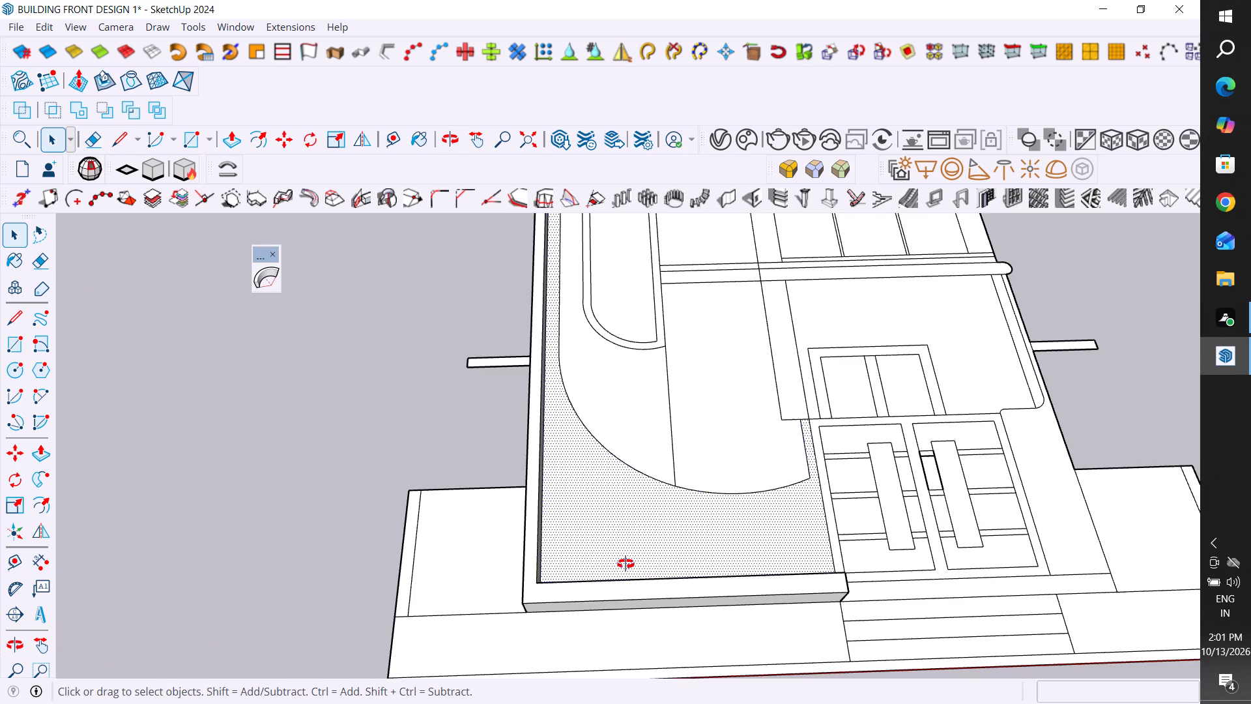
middle_drag(625, 564, 693, 435)
scroll(629, 536, up, 3)
middle_drag(619, 539, 802, 587)
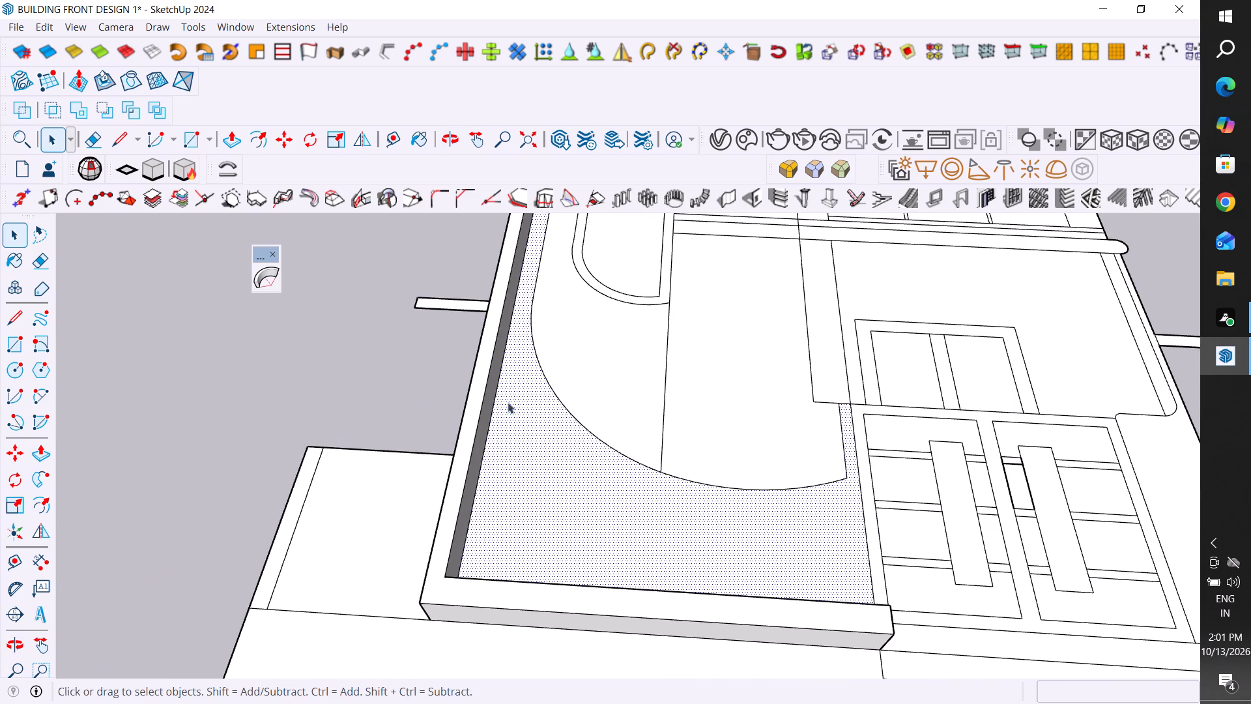
click(229, 143)
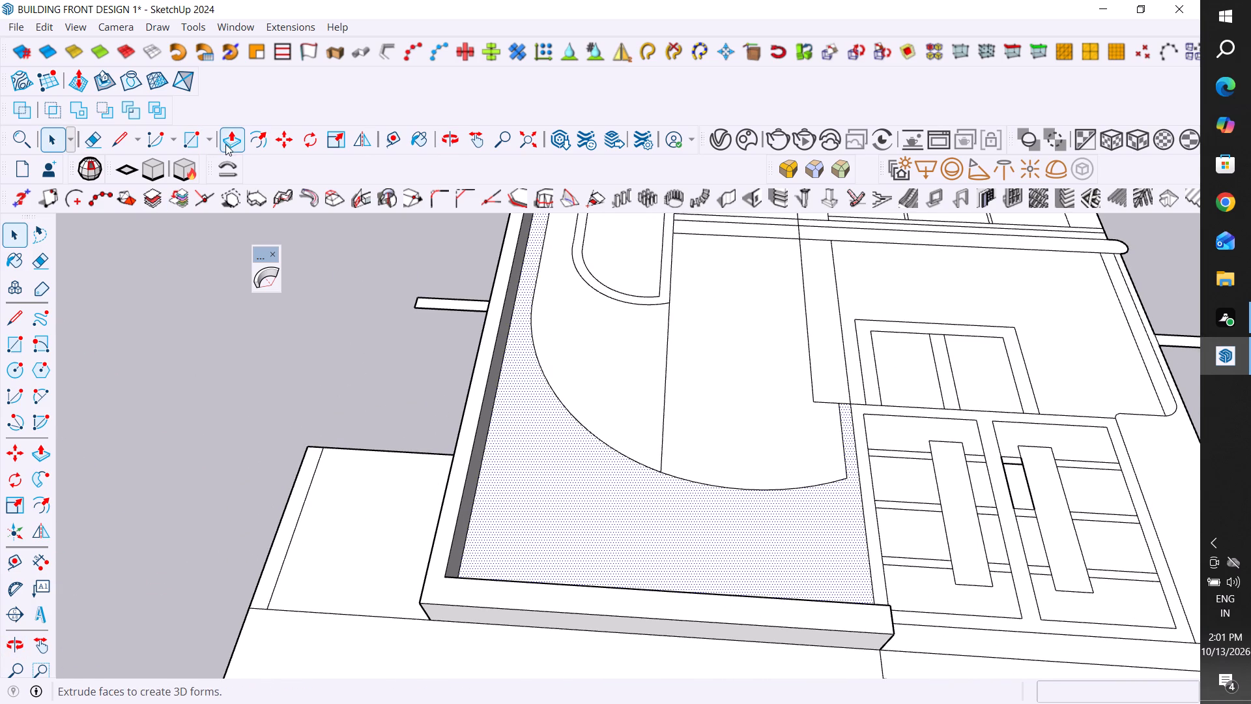
click(672, 554)
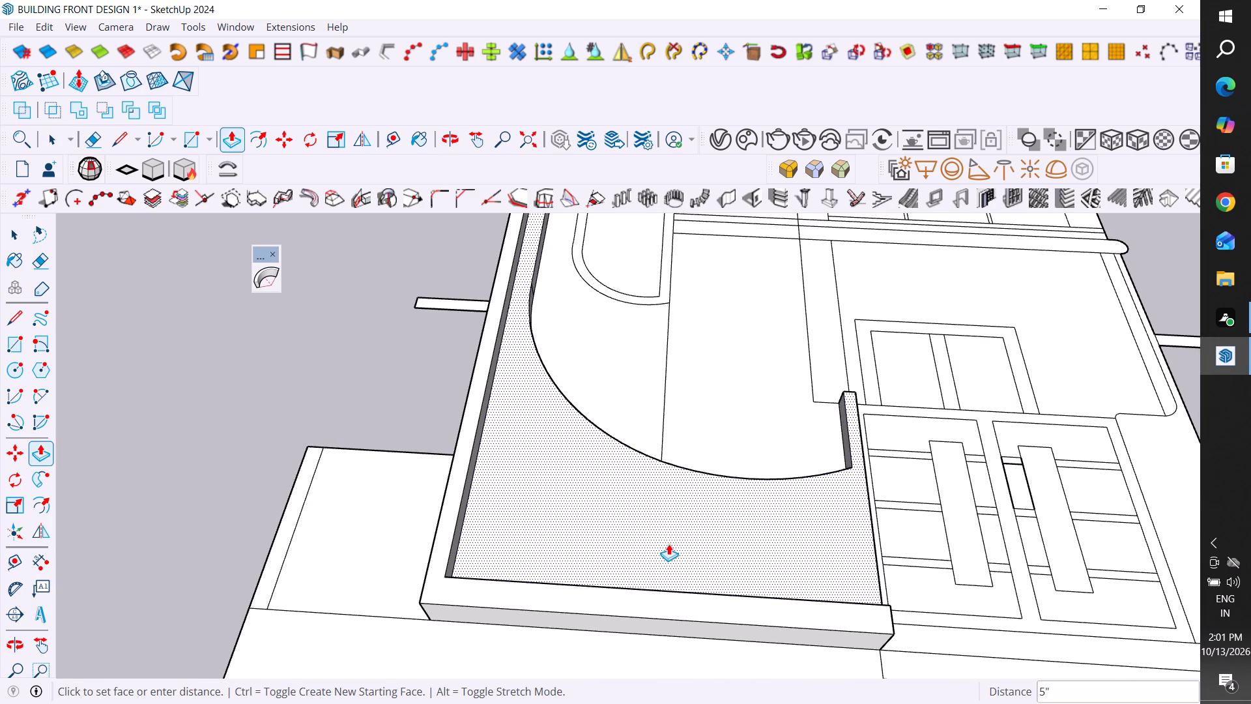
key(5)
key(shift+quotedbl)
key(Return)
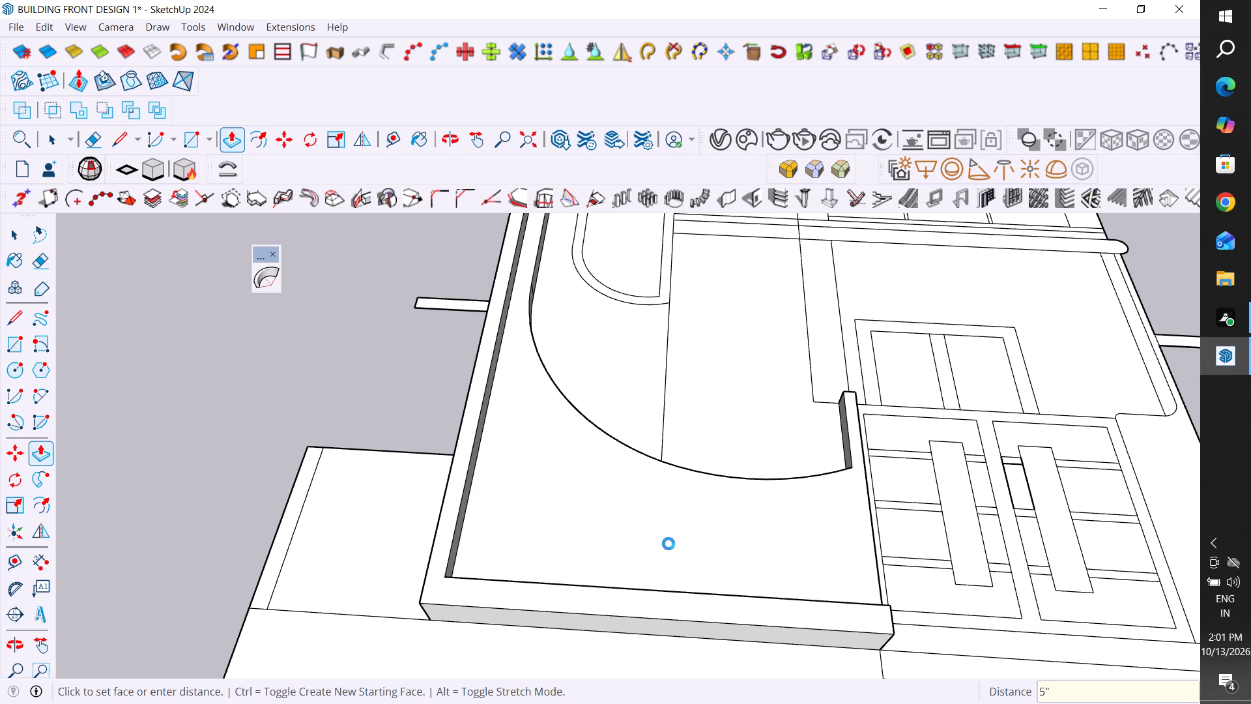
click(9, 231)
click(223, 381)
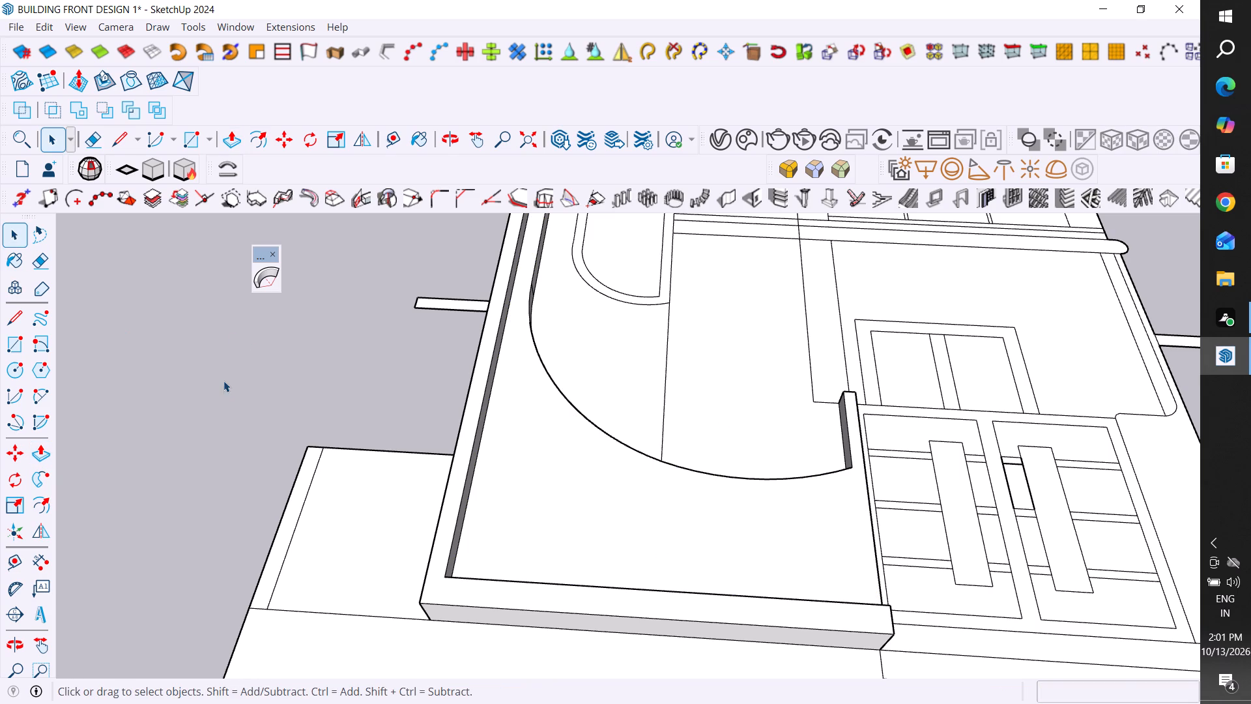
Extrude the raised wall face between the border and the curved panel outward by another 1".
scroll(255, 503, down, 5)
middle_drag(526, 495, 579, 660)
middle_drag(564, 463, 525, 413)
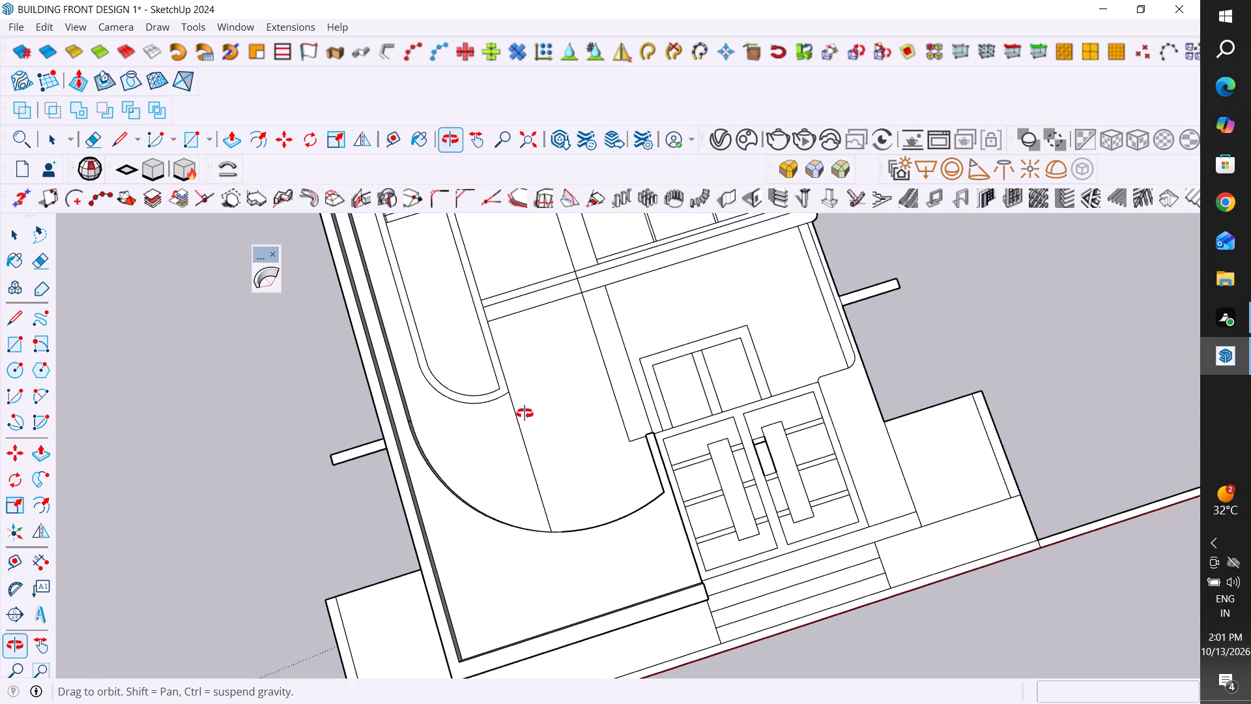
middle_drag(525, 413, 538, 323)
scroll(710, 546, down, 5)
scroll(801, 355, up, 4)
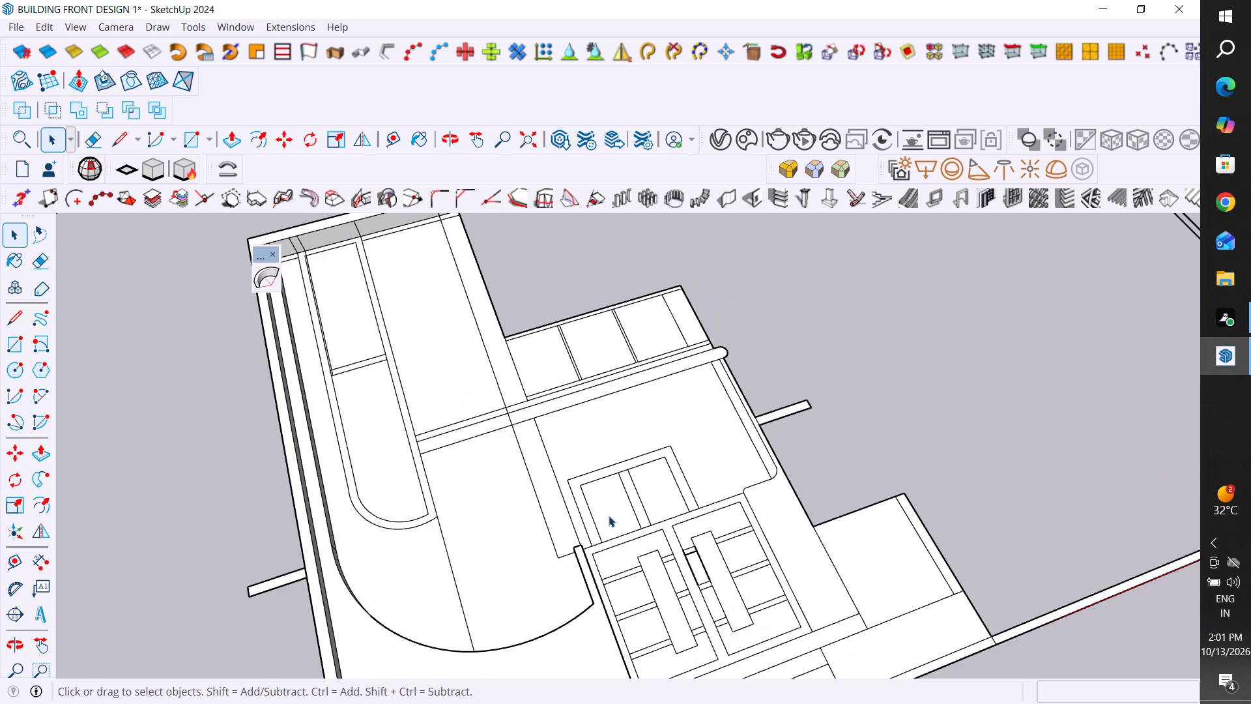
middle_drag(516, 566, 423, 497)
click(394, 506)
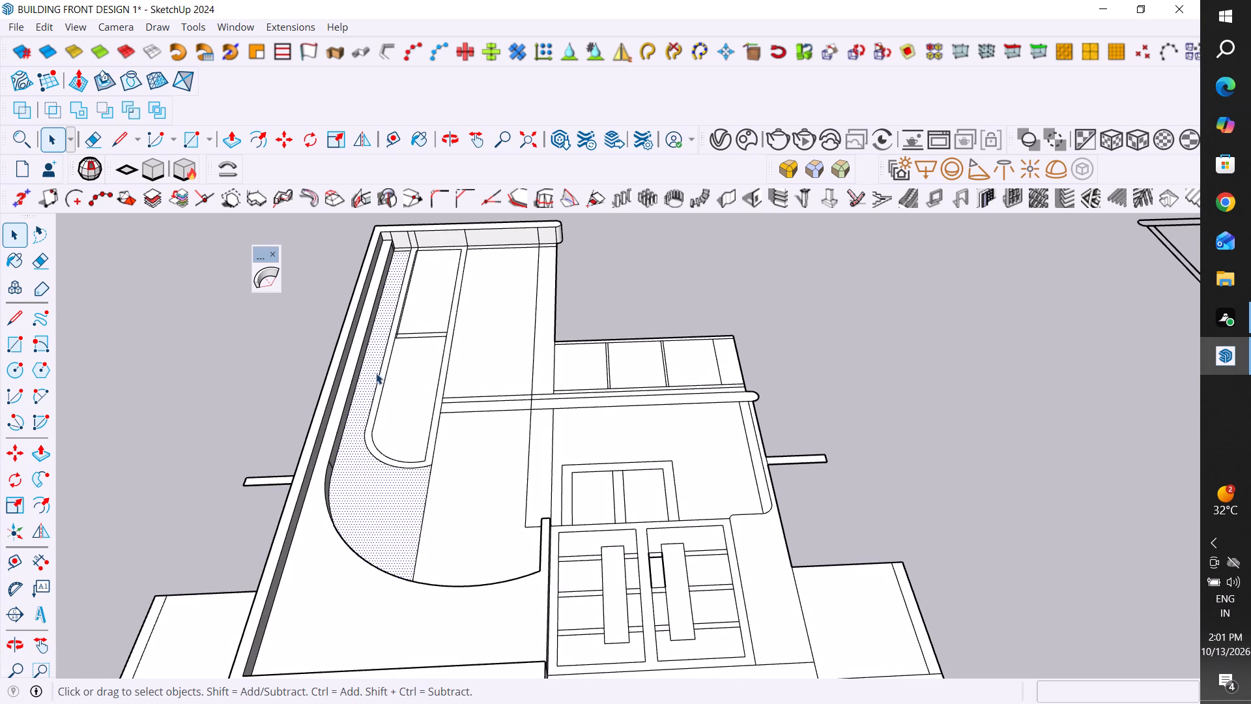
scroll(341, 596, down, 2)
scroll(323, 645, up, 3)
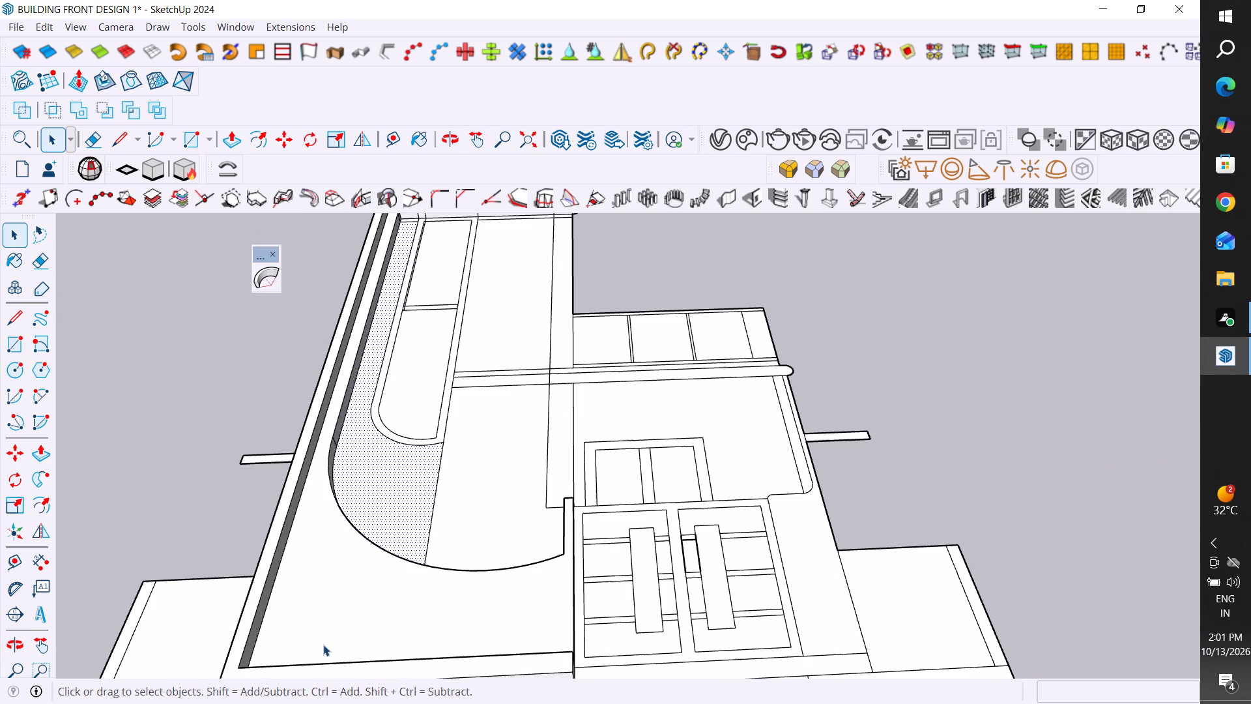
click(350, 627)
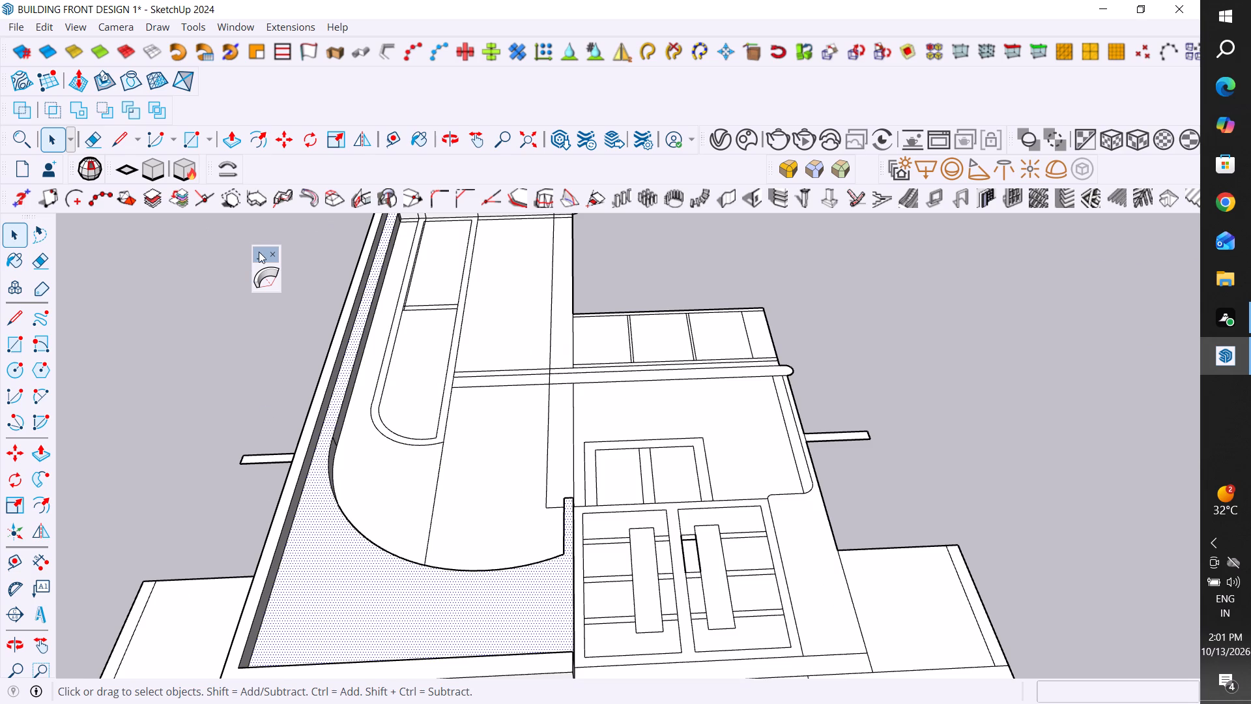
click(236, 138)
click(326, 572)
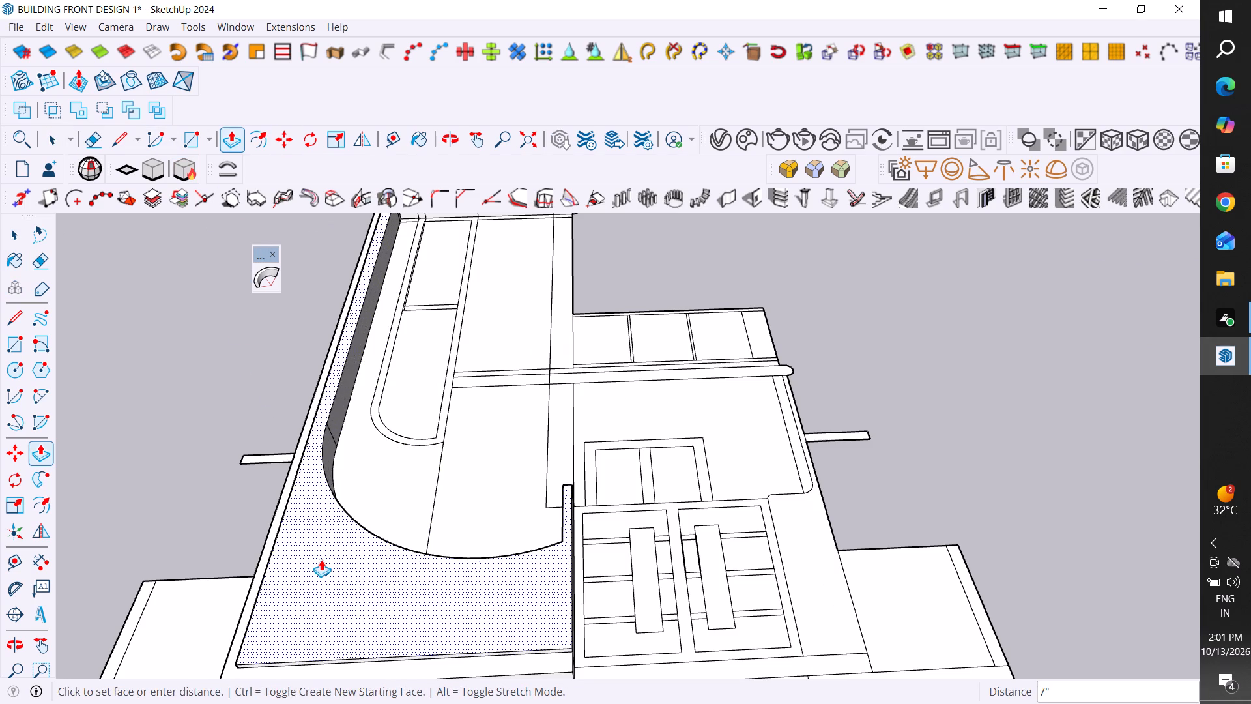
text(1")
key(Return)
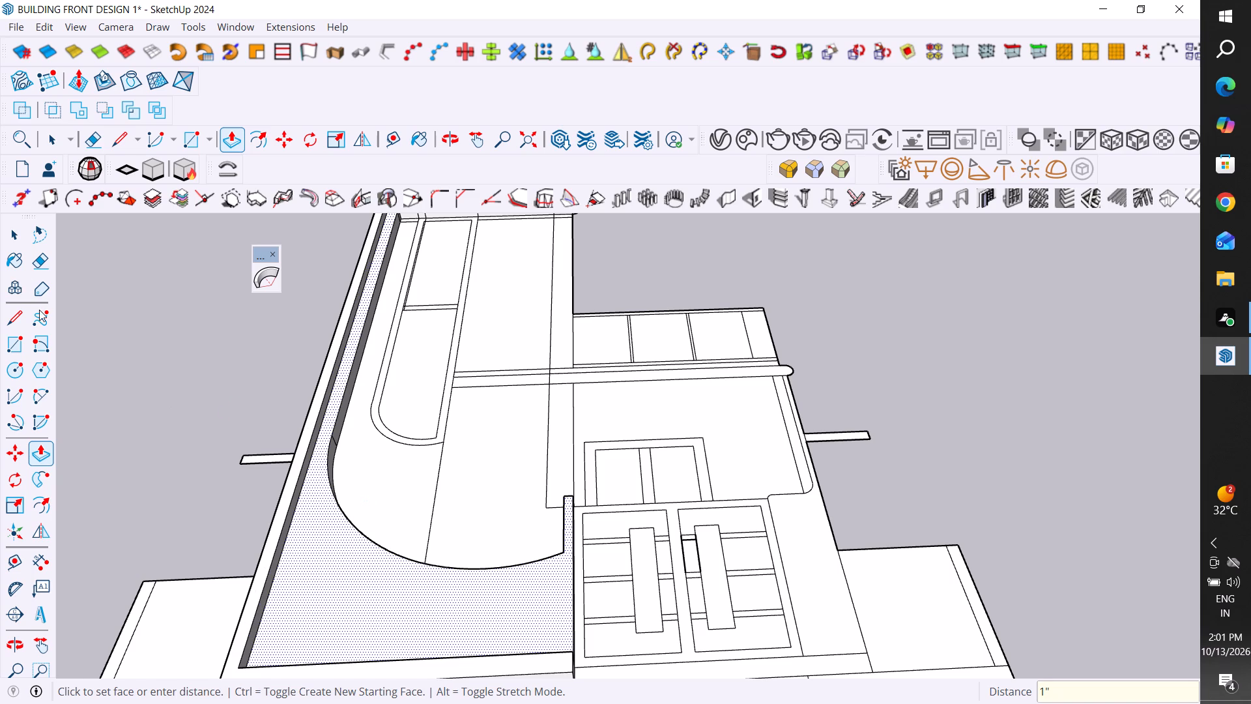
Extrude the curved tower panel face around the tall rounded window outward by 4".
click(21, 239)
click(179, 338)
click(370, 473)
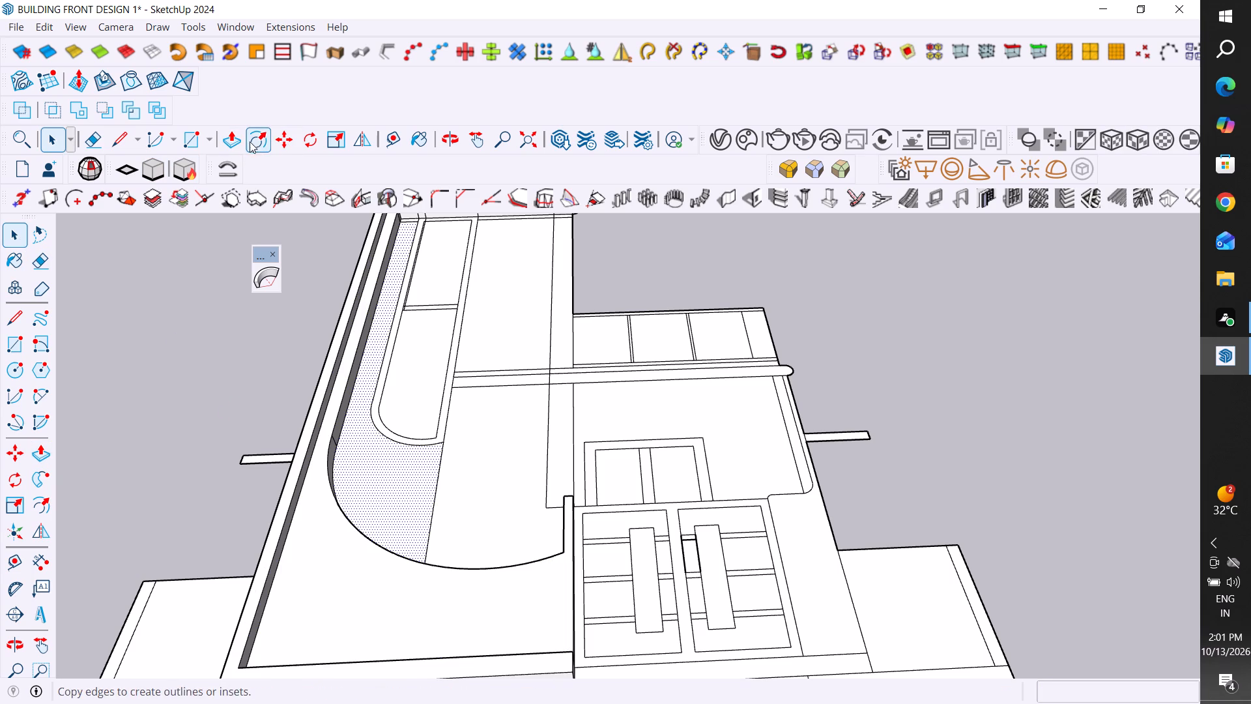
click(233, 140)
click(376, 474)
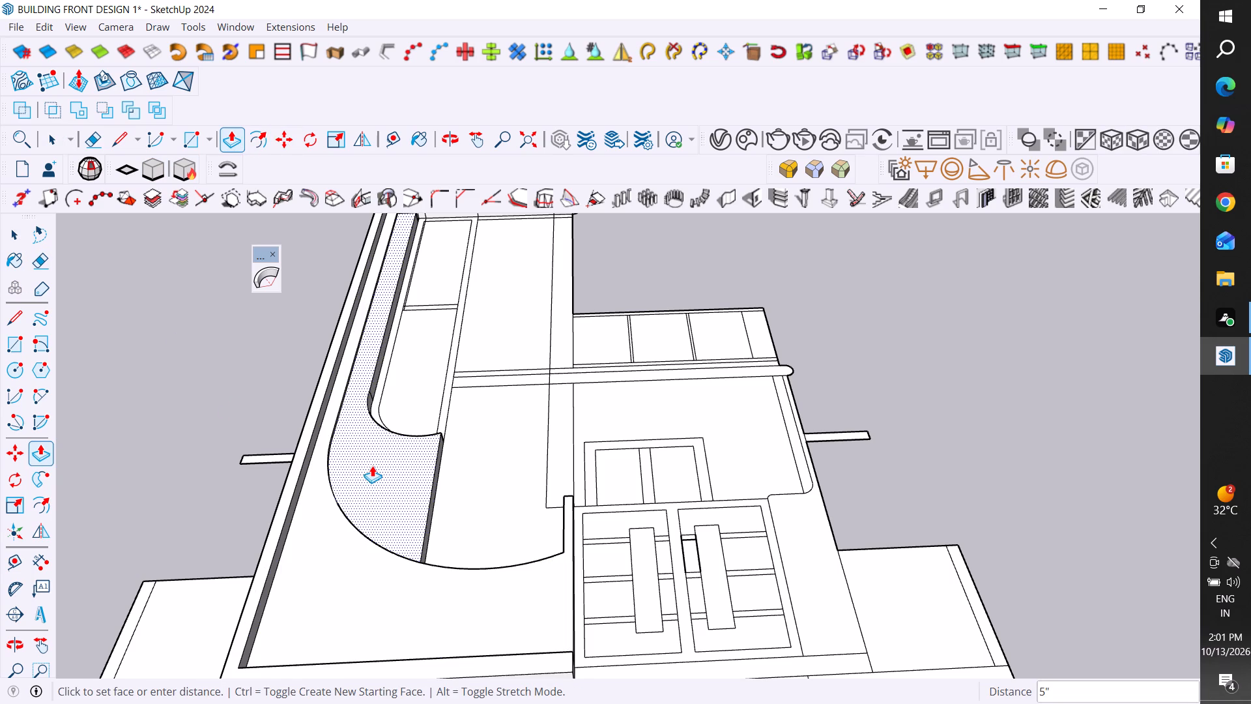
text(4")
key(Return)
Extrude the narrow frame face around the tall rounded window outward by 3".
scroll(429, 396, up, 5)
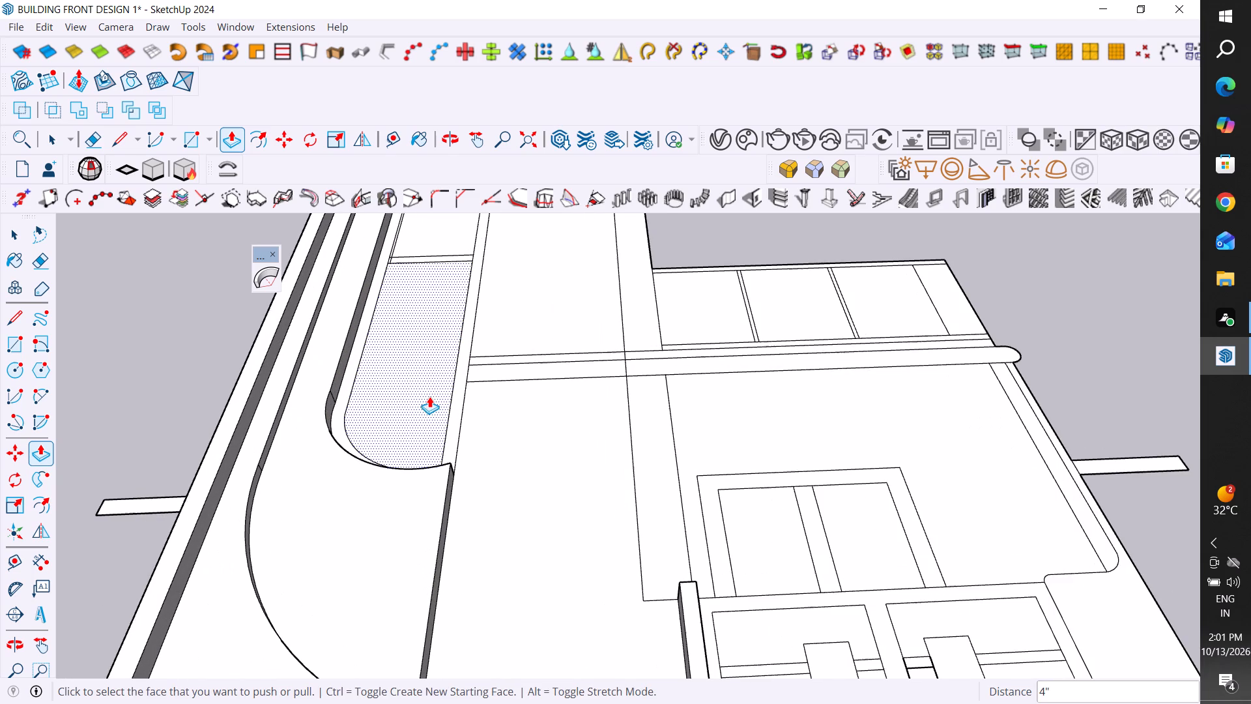
middle_drag(410, 416, 411, 489)
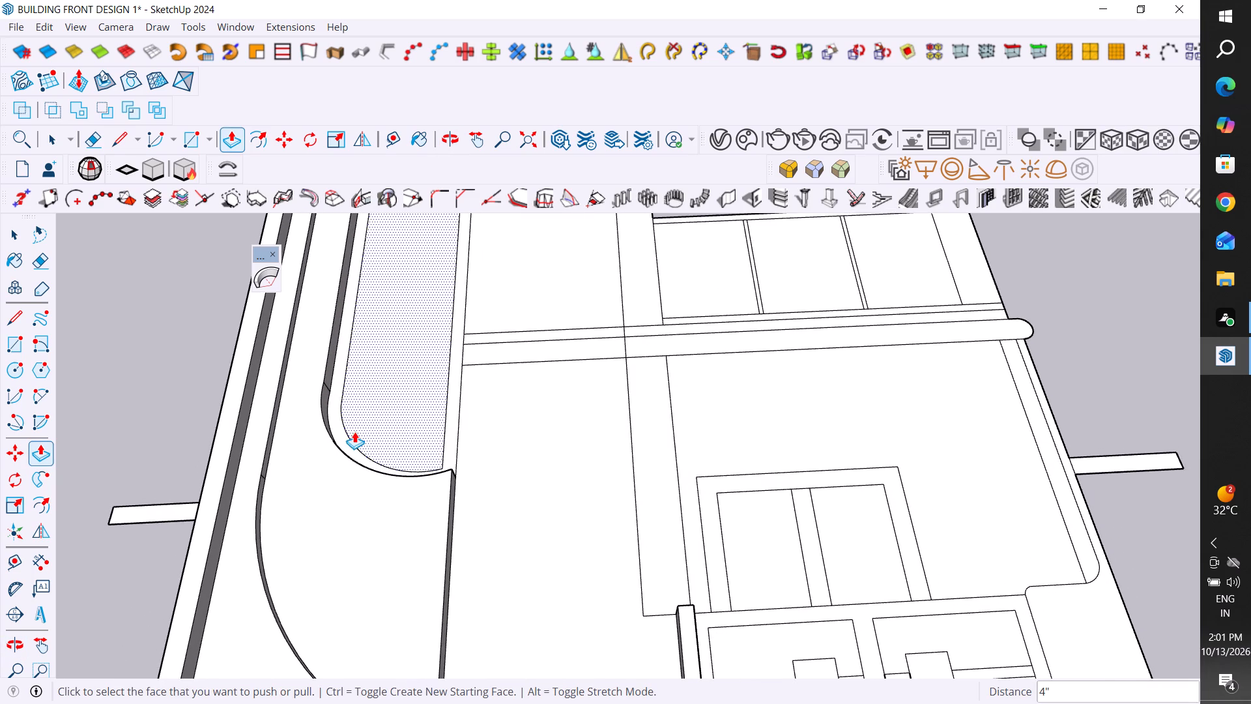
scroll(354, 432, up, 3)
click(328, 424)
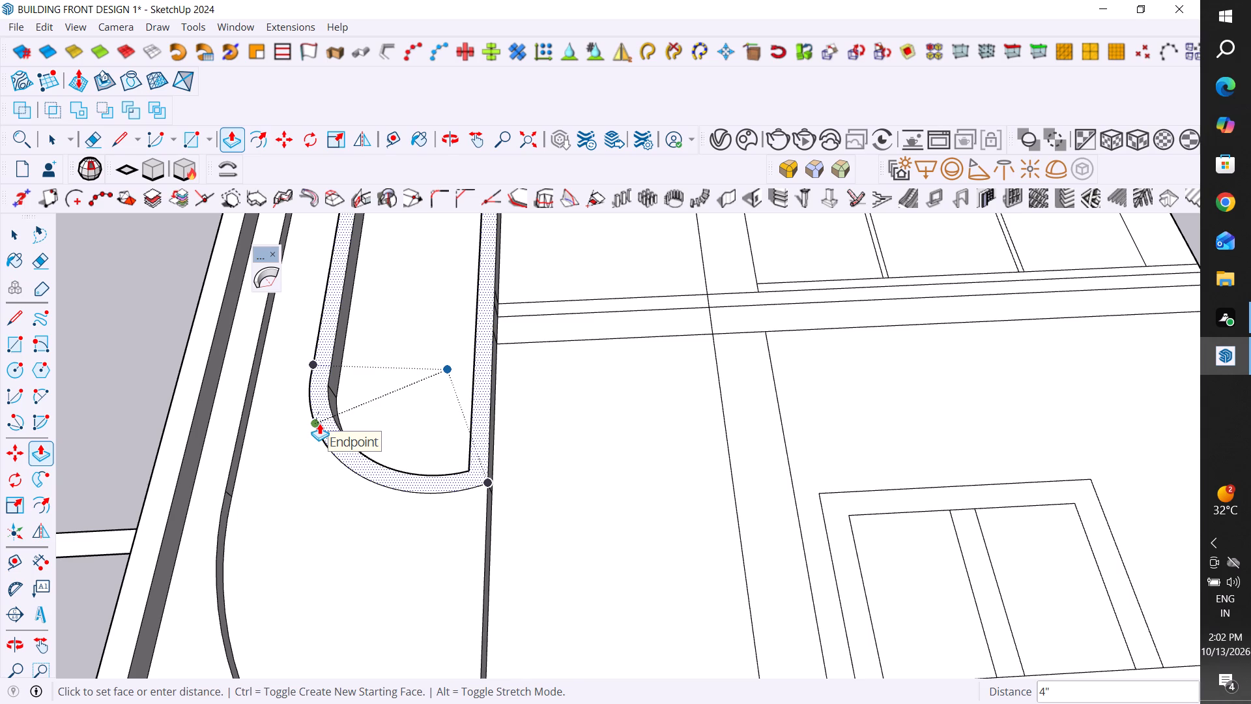
text(3")
key(Return)
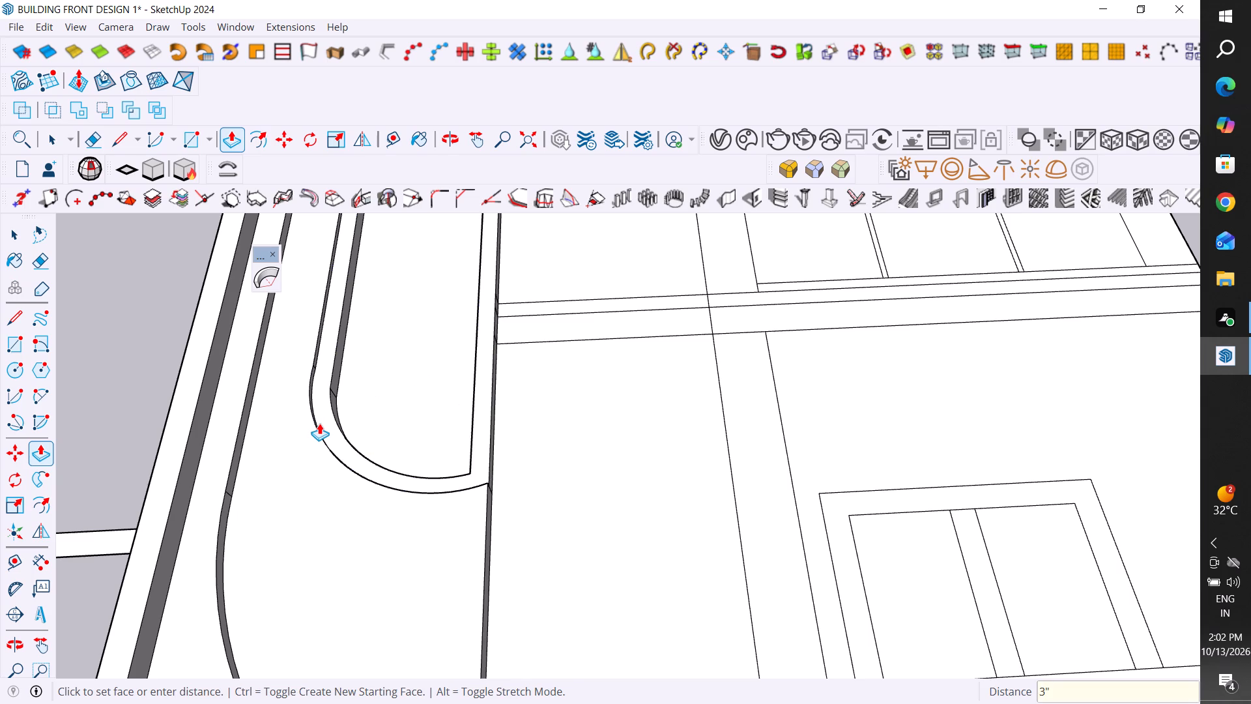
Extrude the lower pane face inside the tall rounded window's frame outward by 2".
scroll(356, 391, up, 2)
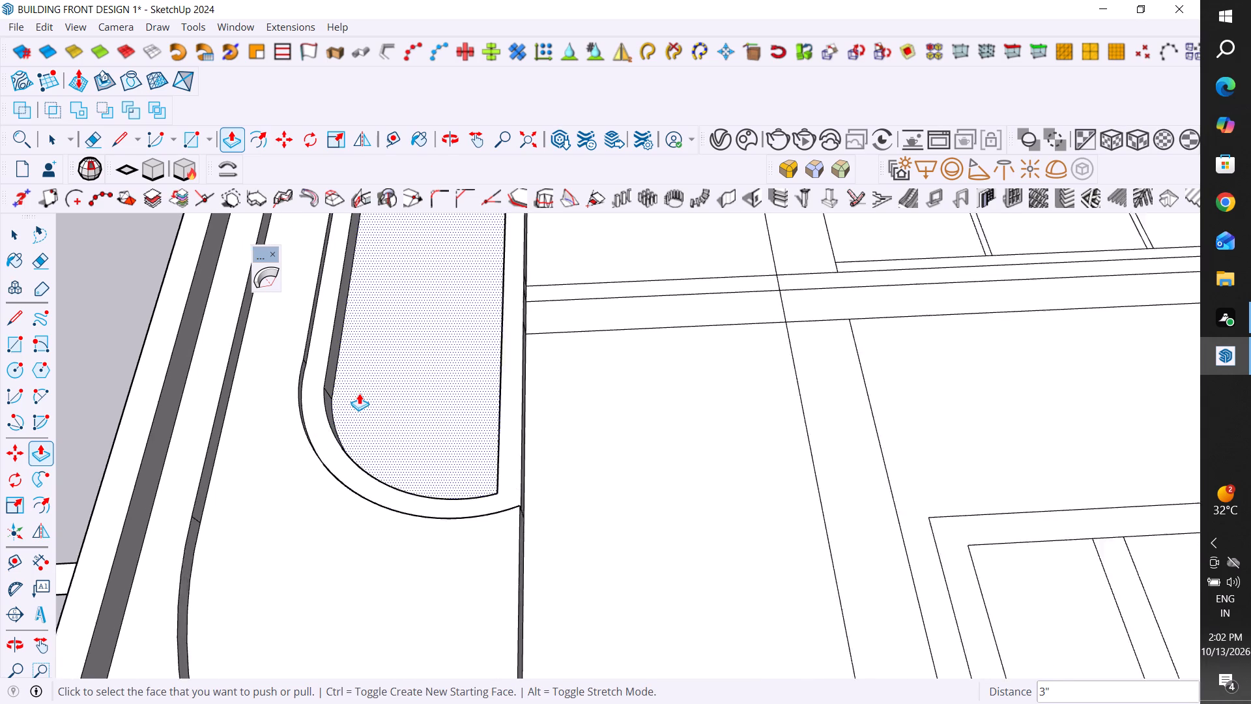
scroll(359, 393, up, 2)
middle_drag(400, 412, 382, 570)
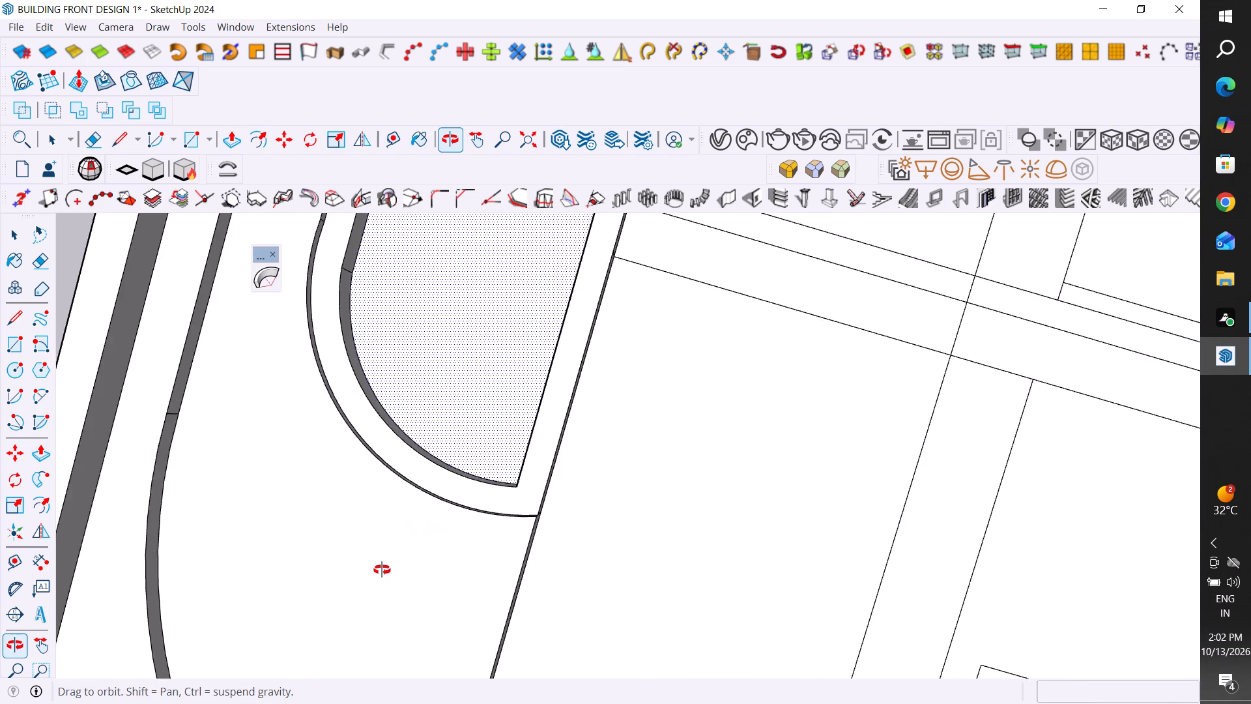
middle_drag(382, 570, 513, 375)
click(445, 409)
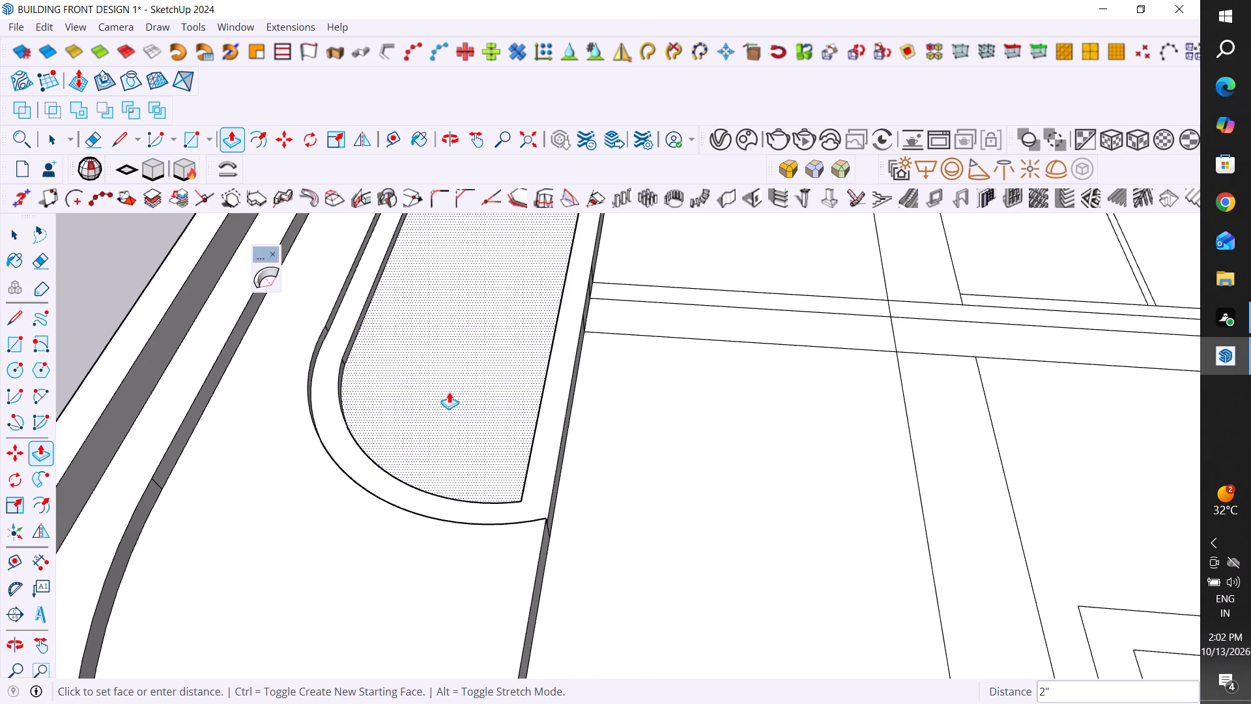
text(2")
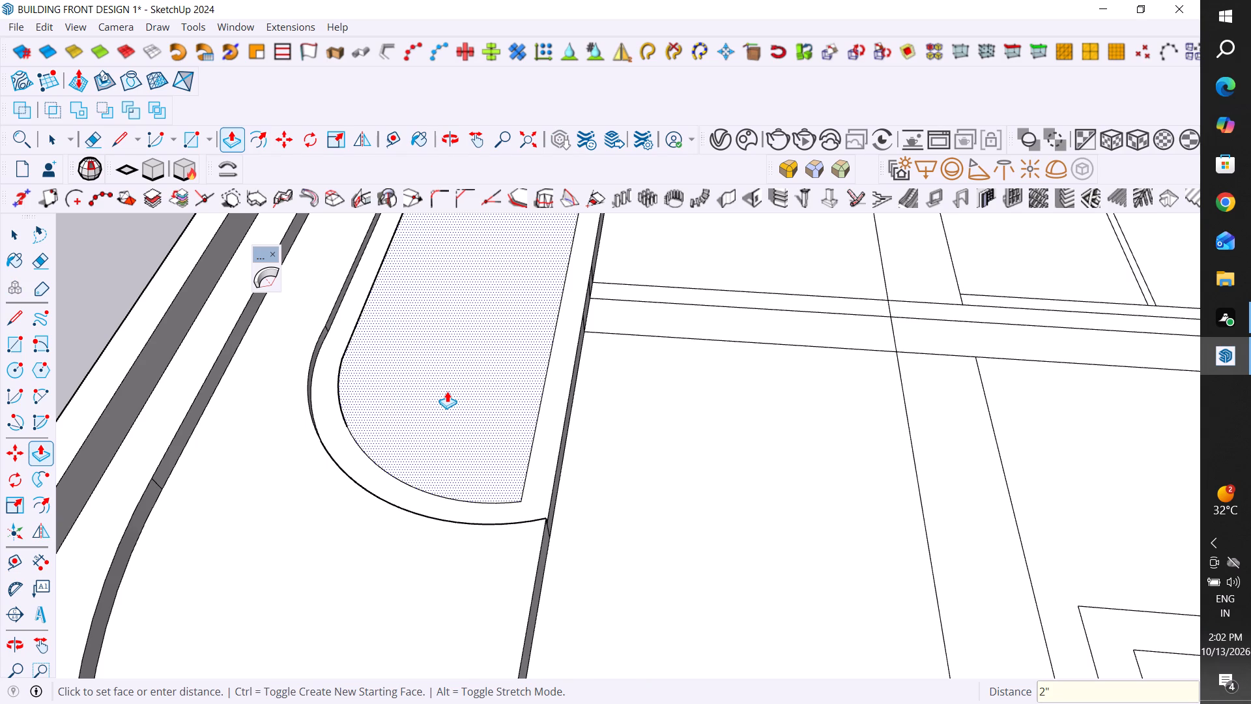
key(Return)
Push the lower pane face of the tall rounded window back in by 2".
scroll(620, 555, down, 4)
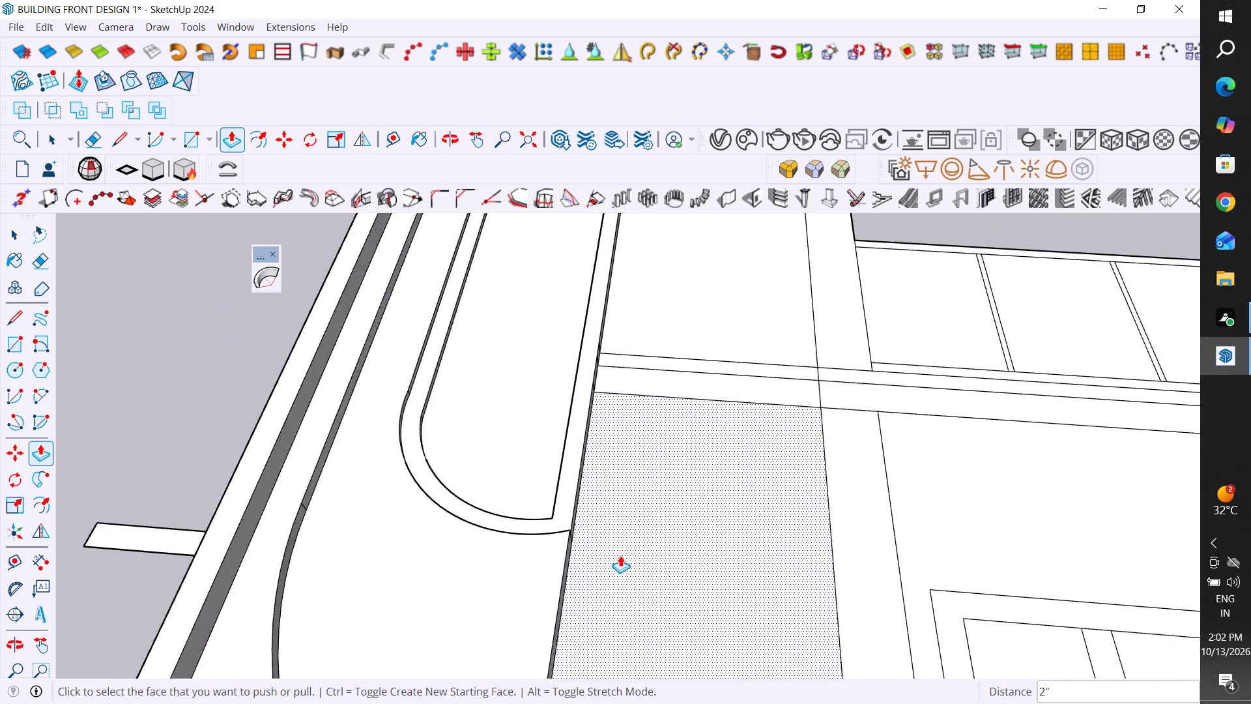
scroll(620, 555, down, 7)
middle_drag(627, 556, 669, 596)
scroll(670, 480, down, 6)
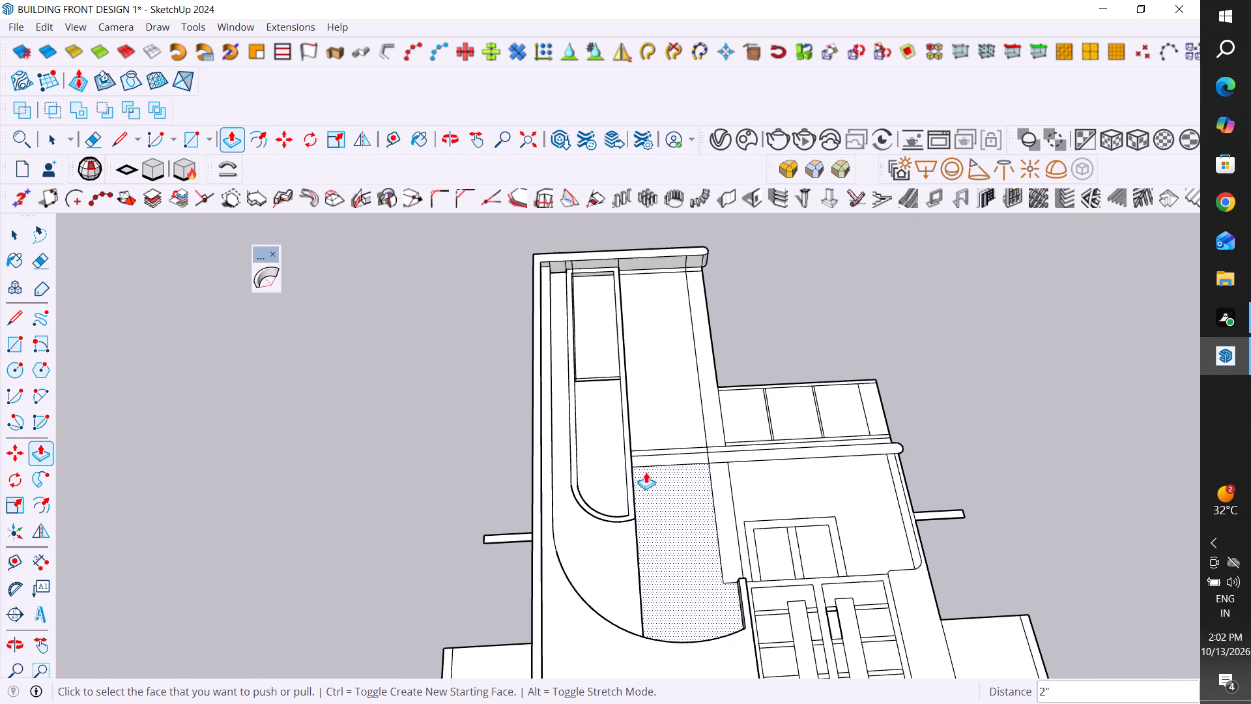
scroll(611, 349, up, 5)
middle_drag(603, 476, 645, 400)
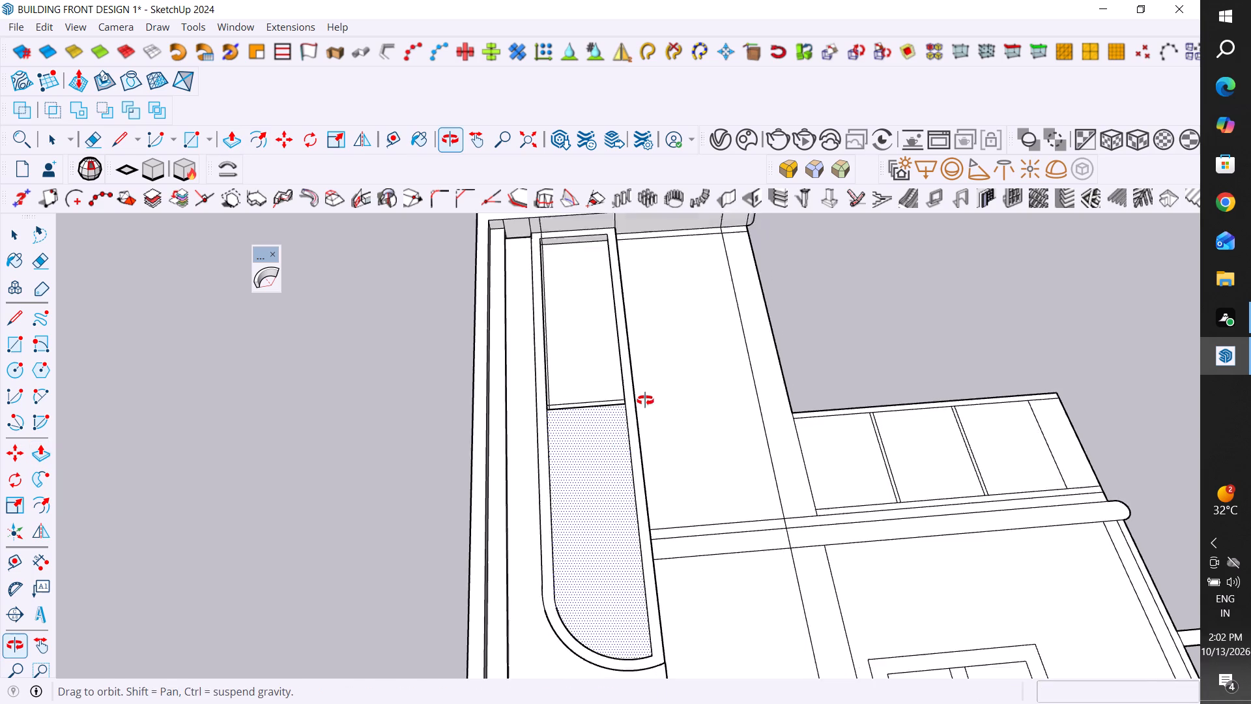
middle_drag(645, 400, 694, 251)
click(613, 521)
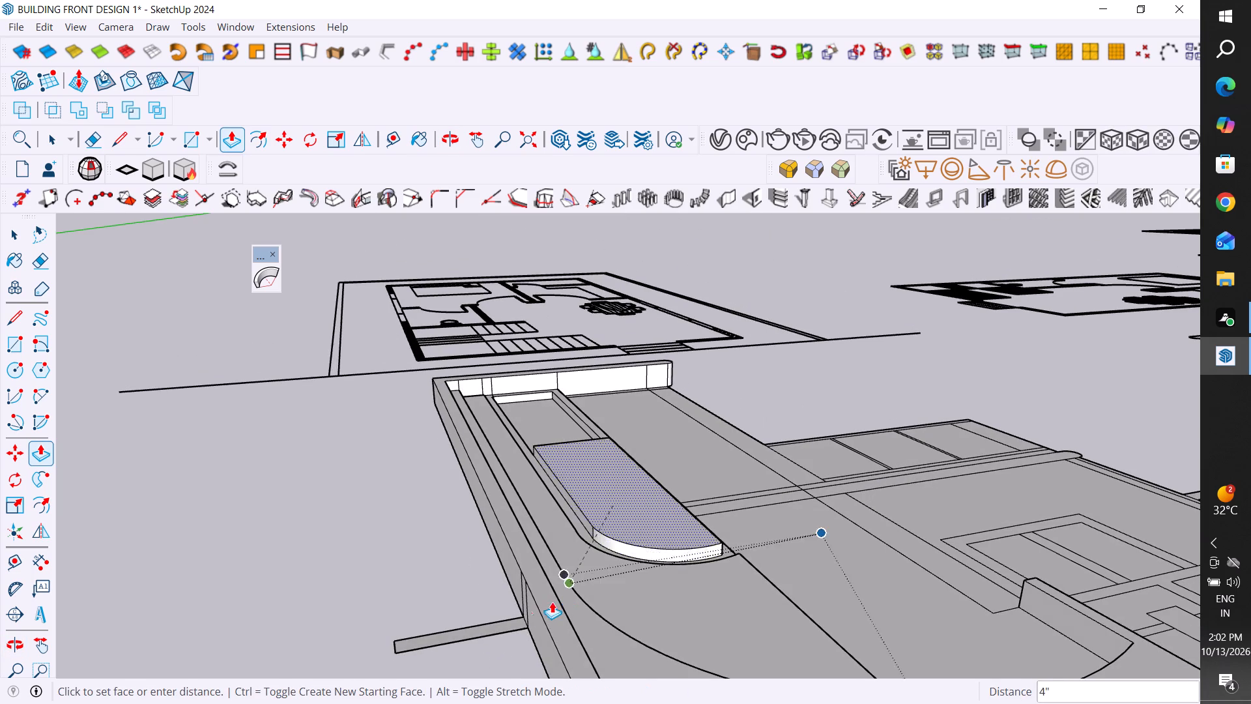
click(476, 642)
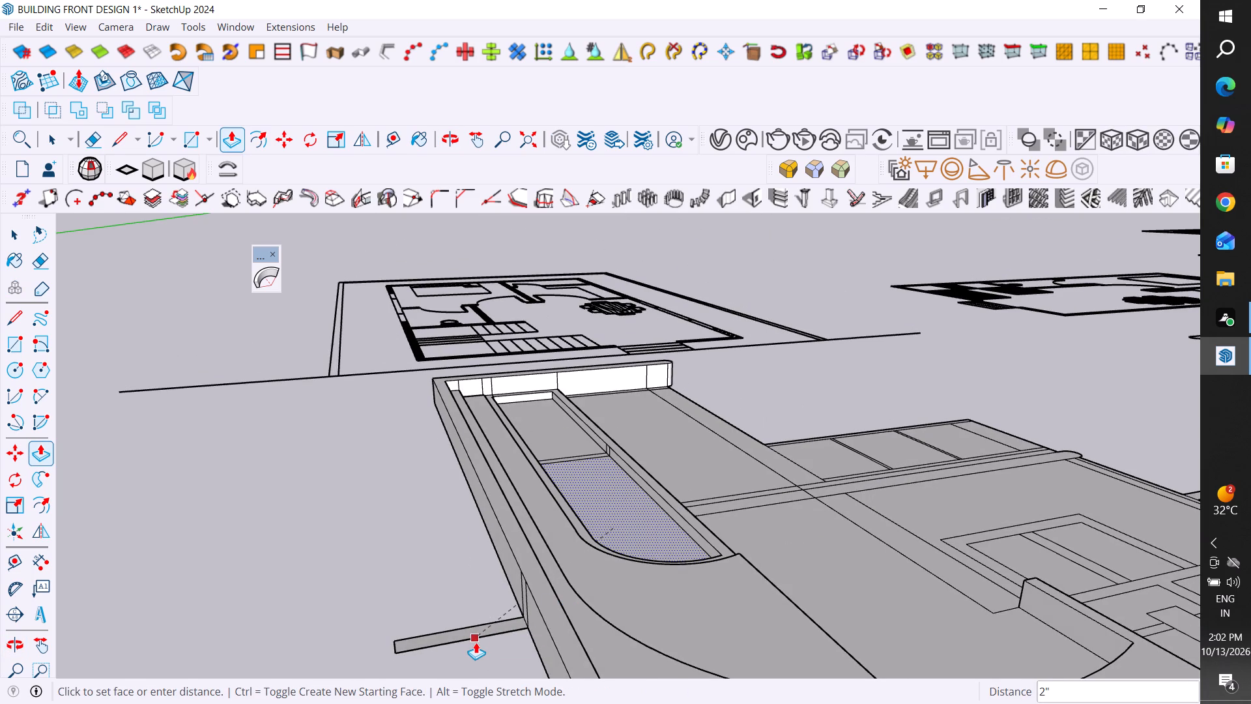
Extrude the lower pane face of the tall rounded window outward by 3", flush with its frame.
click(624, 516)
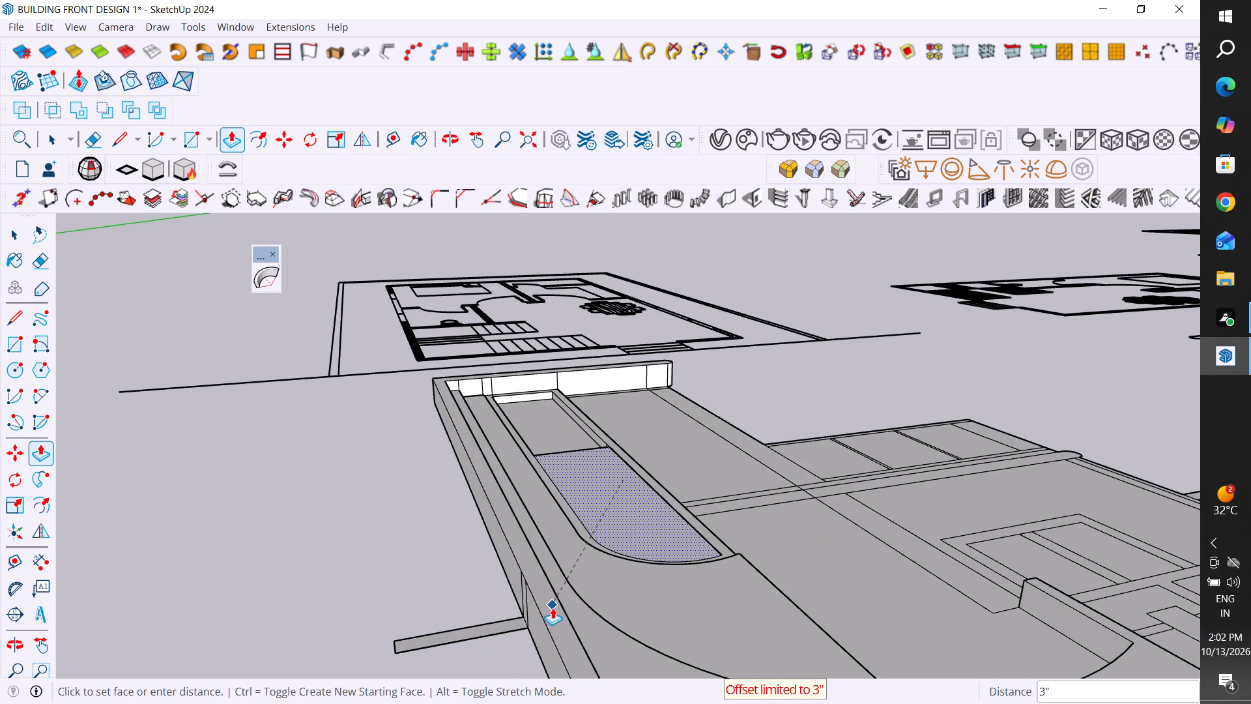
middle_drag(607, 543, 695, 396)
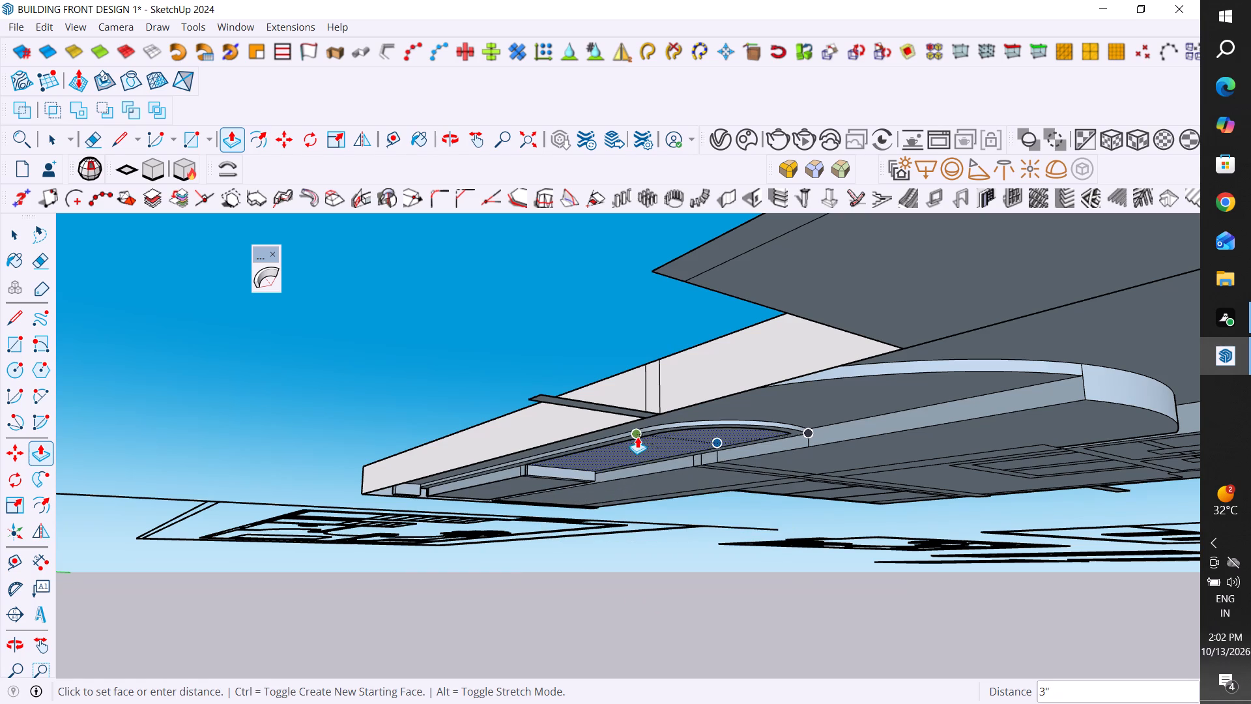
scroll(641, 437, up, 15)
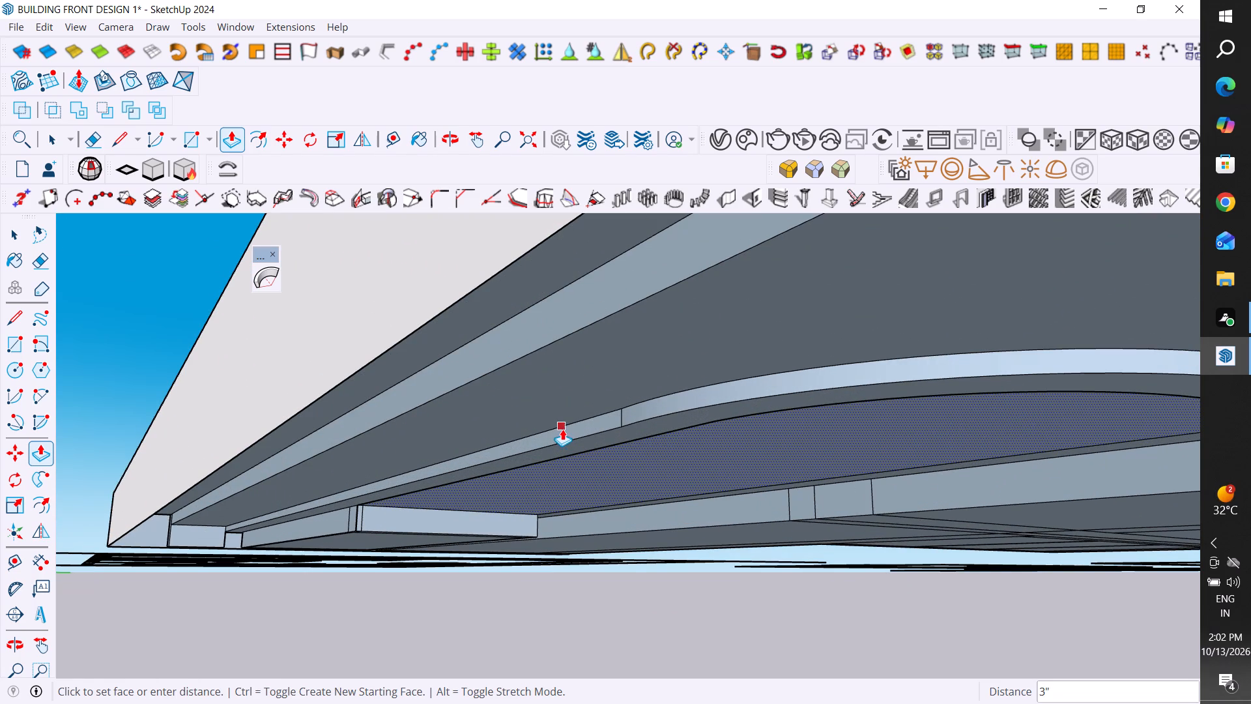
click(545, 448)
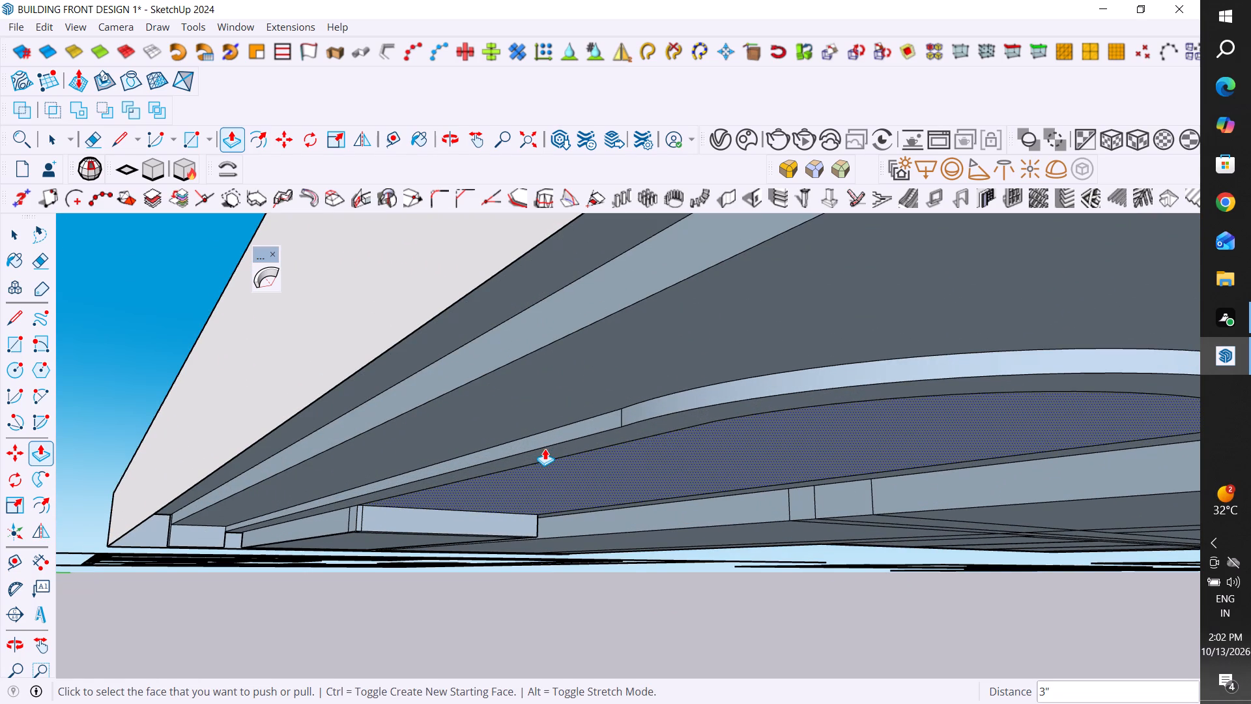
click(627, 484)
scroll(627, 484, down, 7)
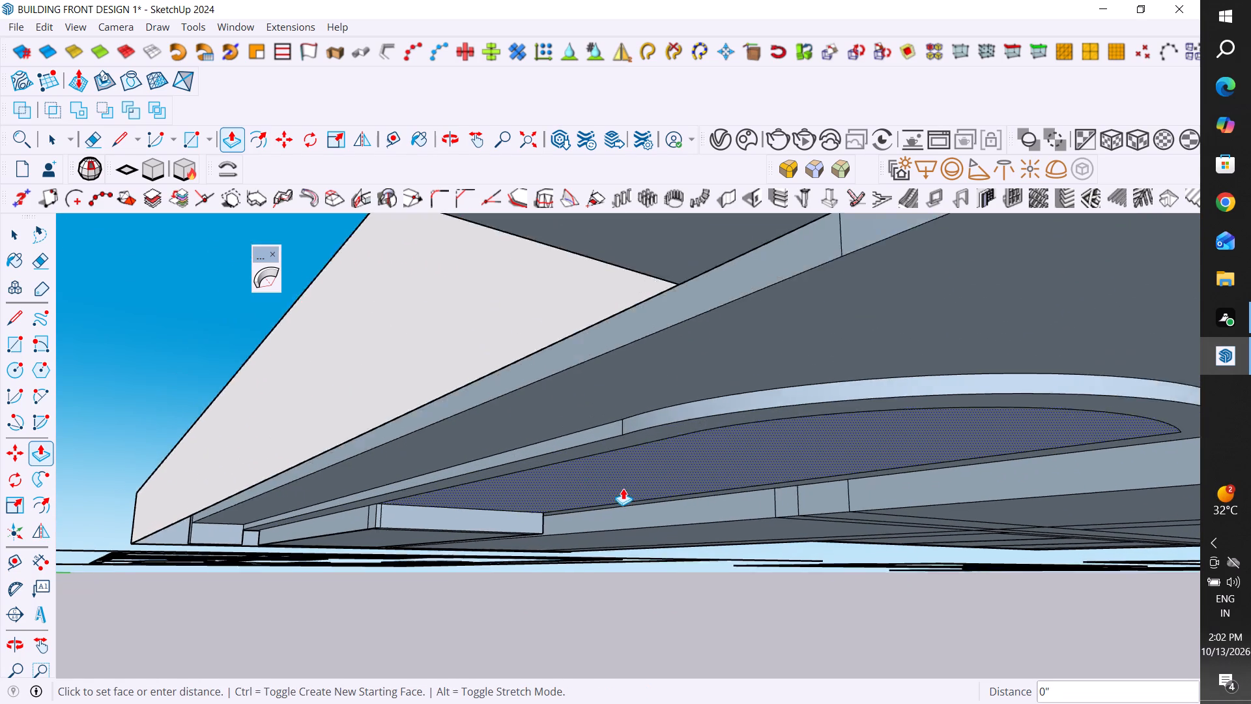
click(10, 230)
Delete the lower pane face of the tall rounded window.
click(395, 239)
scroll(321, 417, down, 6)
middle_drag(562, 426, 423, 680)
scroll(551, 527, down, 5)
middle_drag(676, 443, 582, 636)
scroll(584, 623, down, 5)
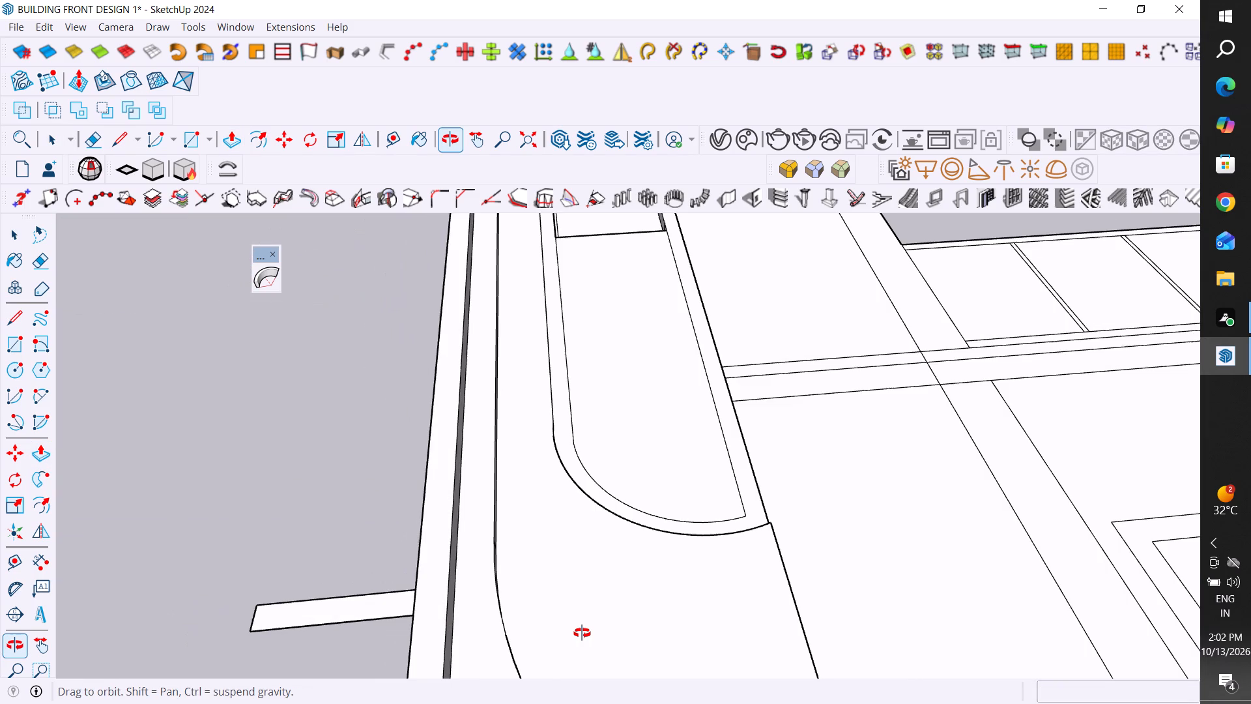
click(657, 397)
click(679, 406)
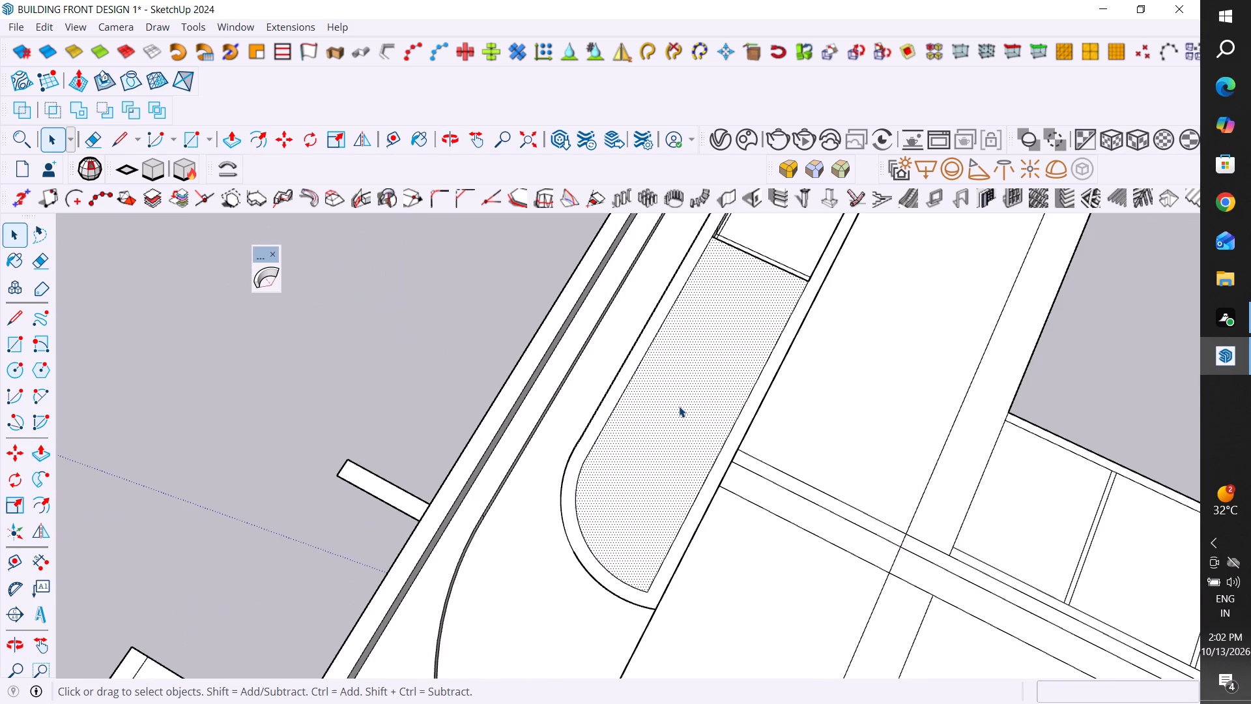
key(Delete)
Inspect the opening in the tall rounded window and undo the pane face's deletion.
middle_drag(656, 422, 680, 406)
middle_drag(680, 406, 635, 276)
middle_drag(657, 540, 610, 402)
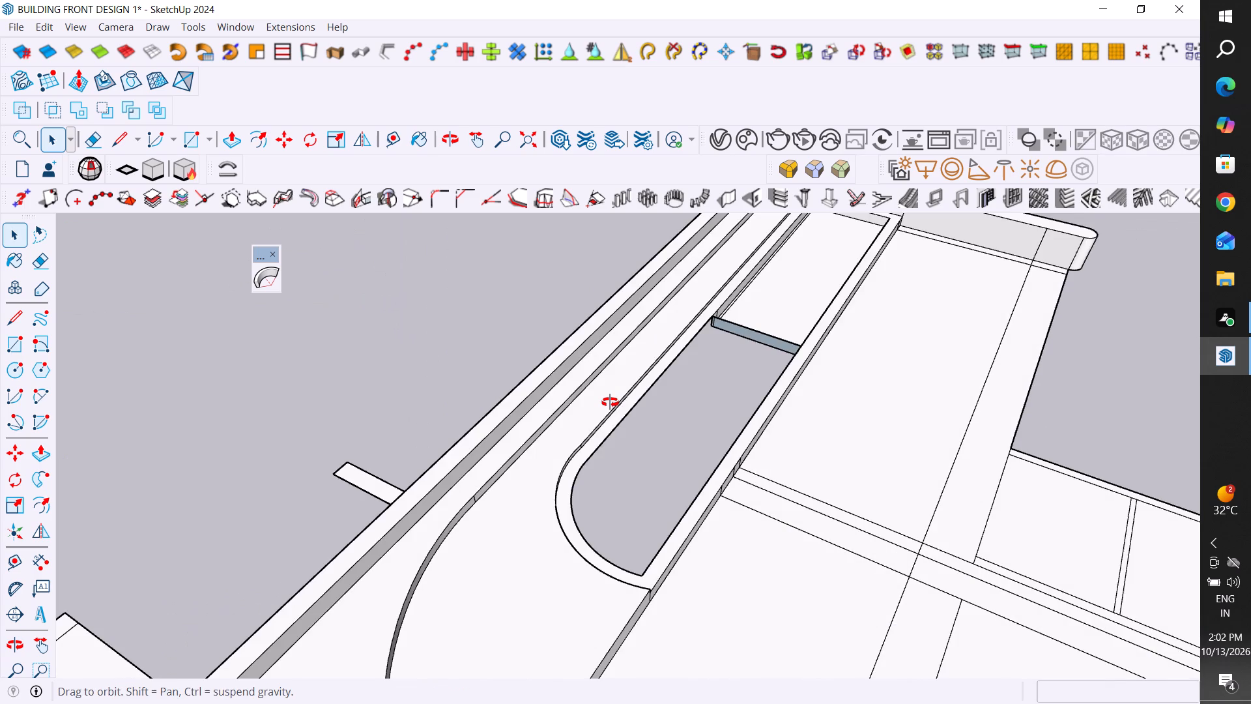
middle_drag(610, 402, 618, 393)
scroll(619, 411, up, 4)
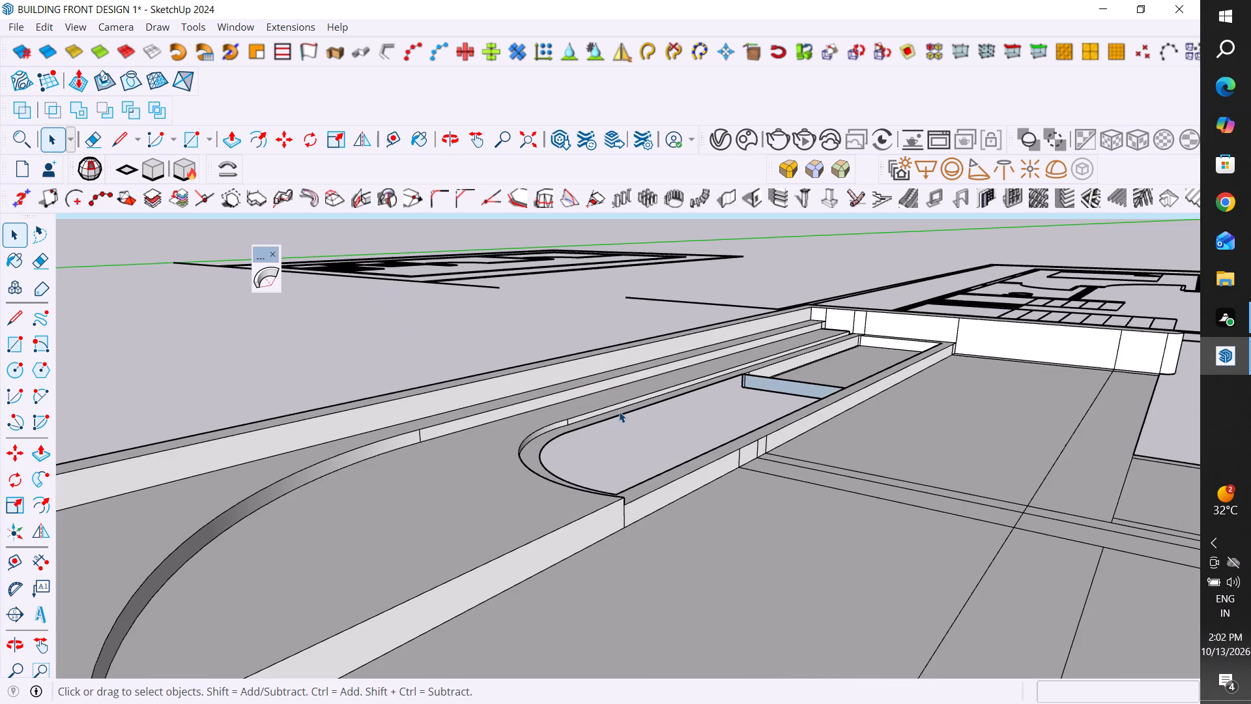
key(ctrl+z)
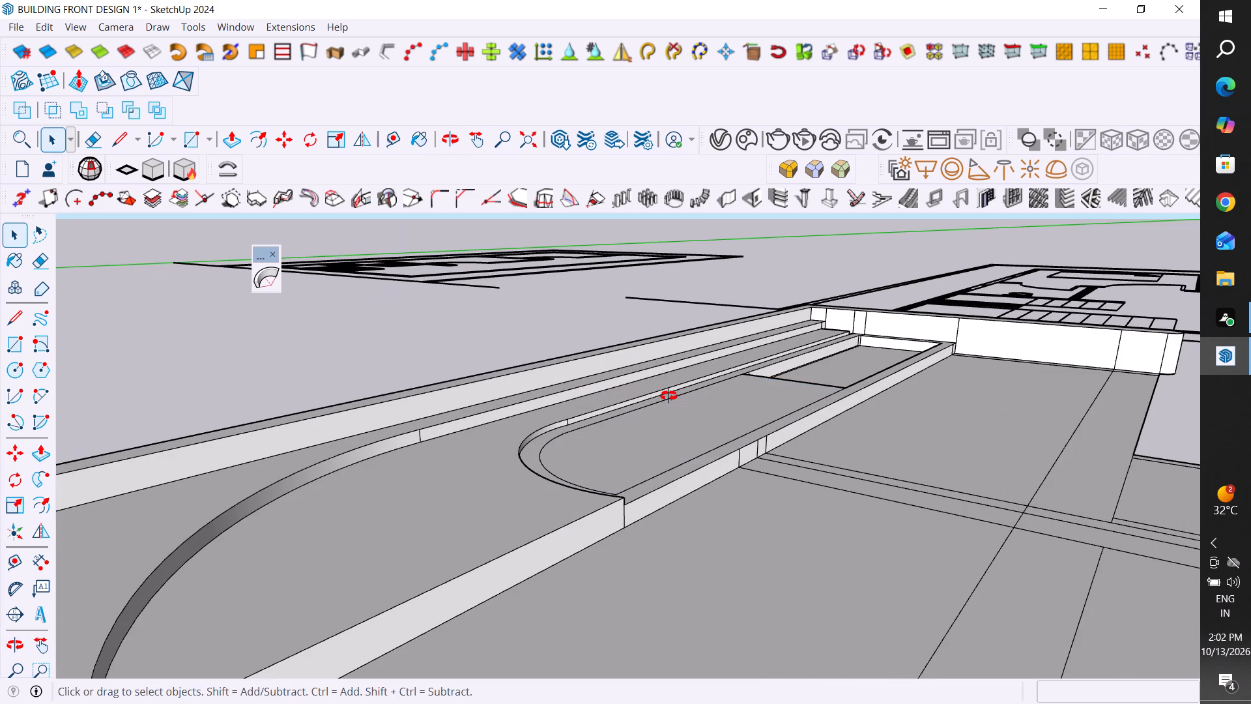
From behind the elevation, push the lower pane face of the tall rounded window back by 3".
middle_drag(646, 417, 689, 546)
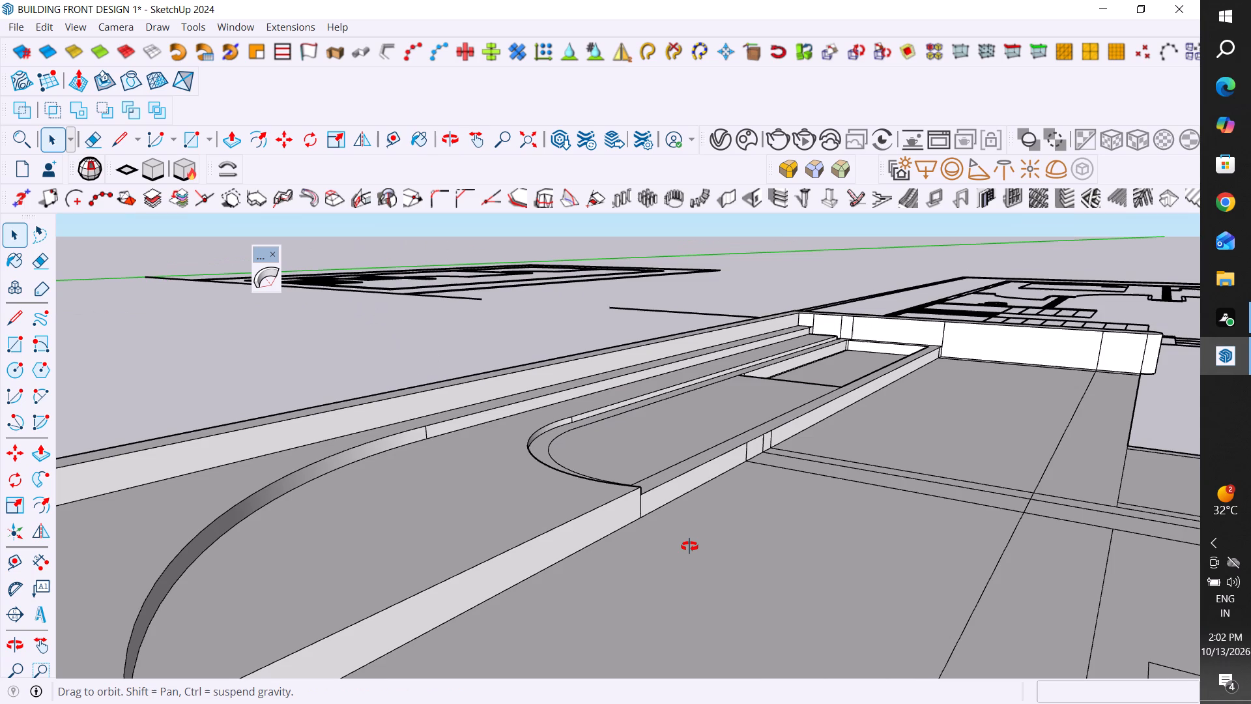
middle_drag(689, 546, 687, 308)
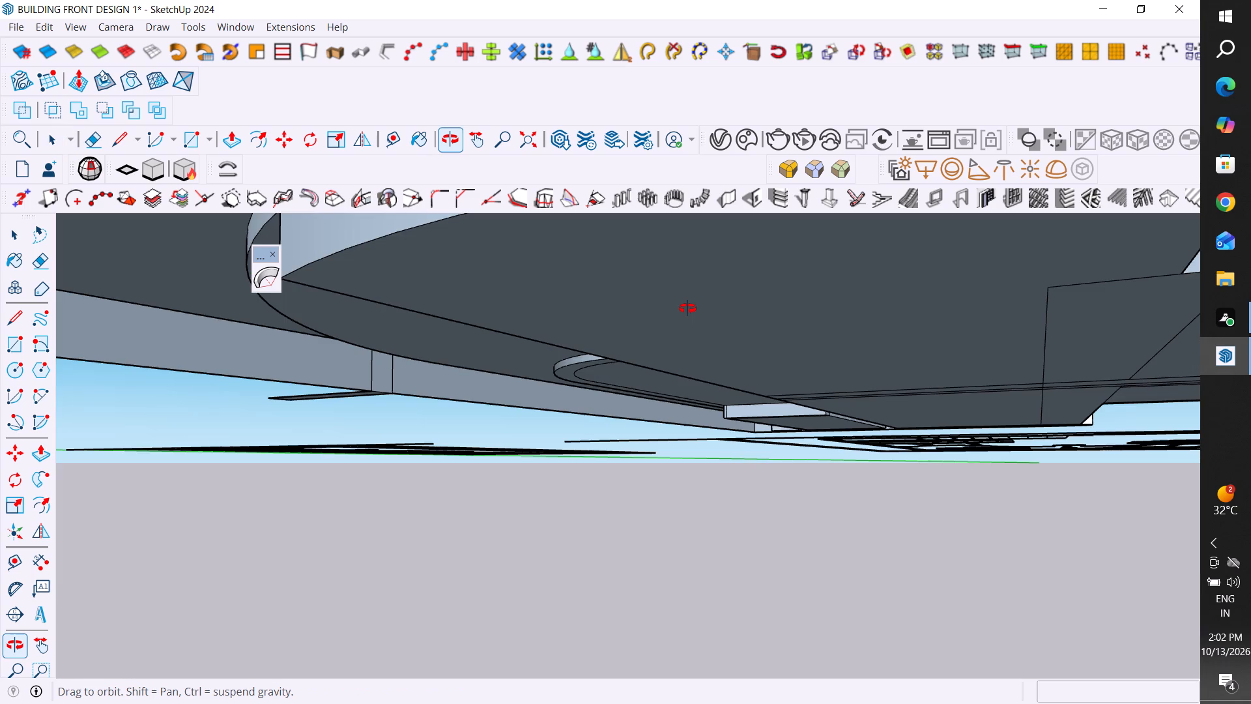
middle_drag(687, 308, 693, 264)
scroll(697, 375, up, 3)
middle_drag(701, 376, 761, 422)
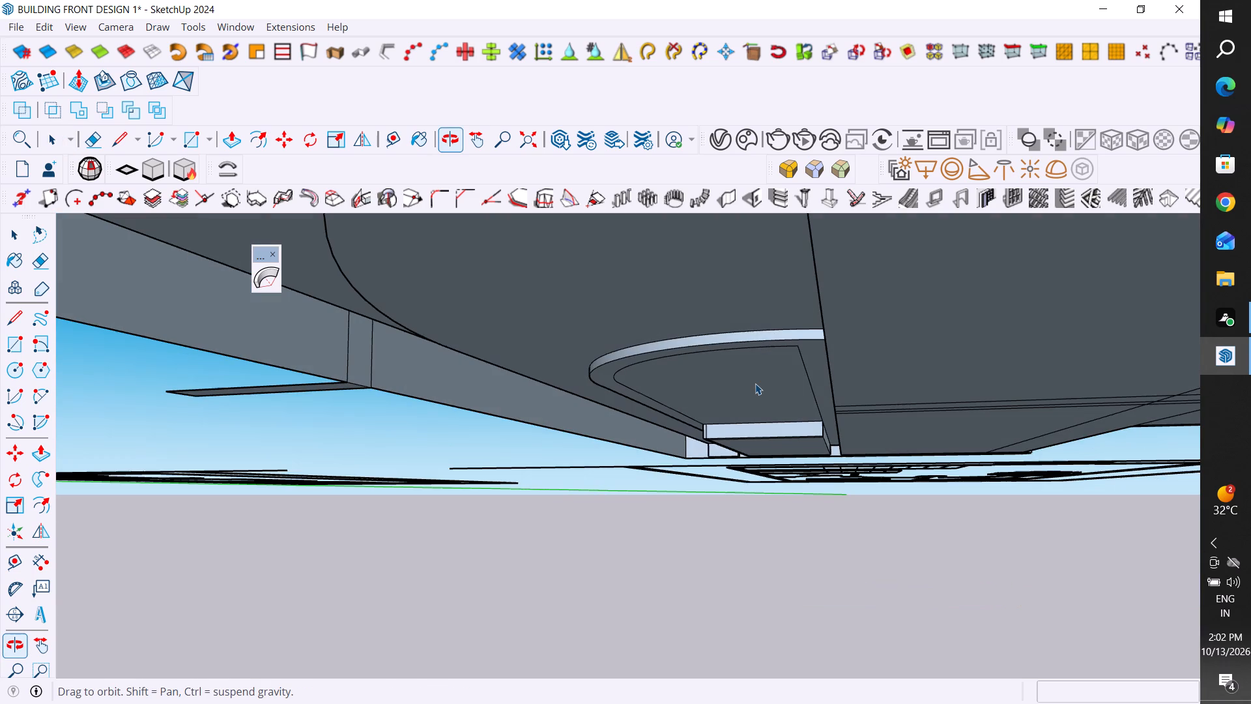
click(755, 383)
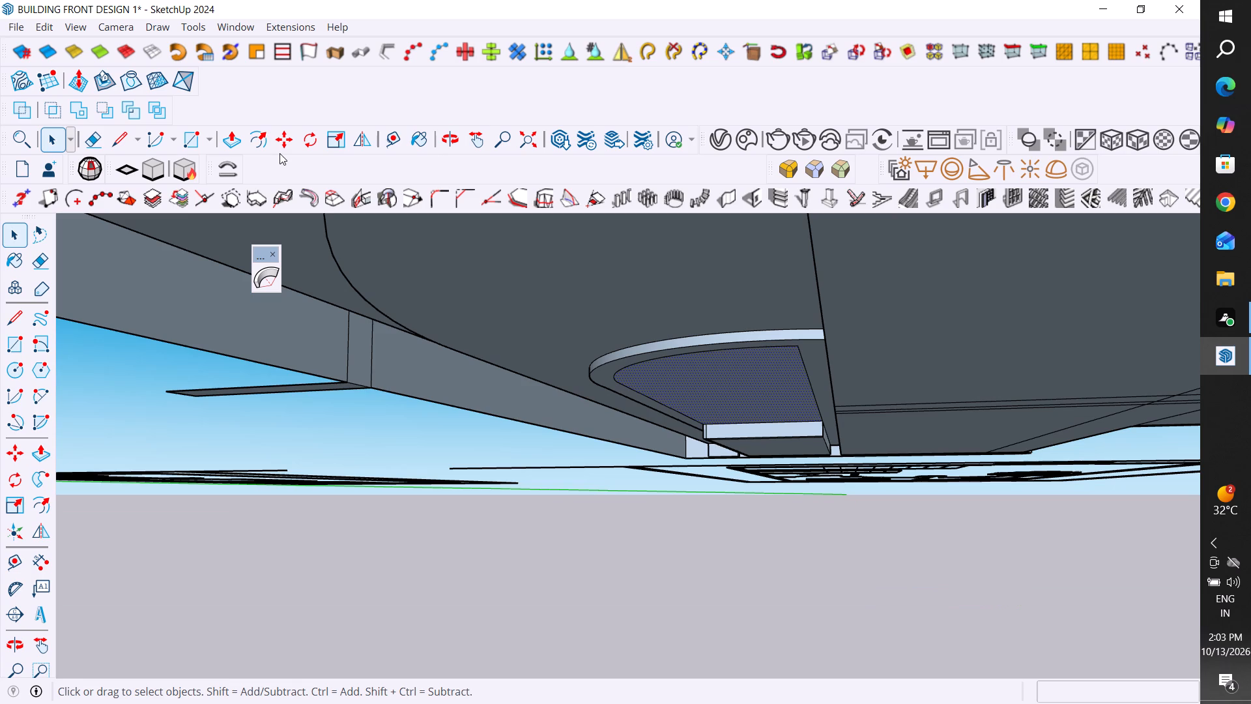
click(236, 138)
click(756, 354)
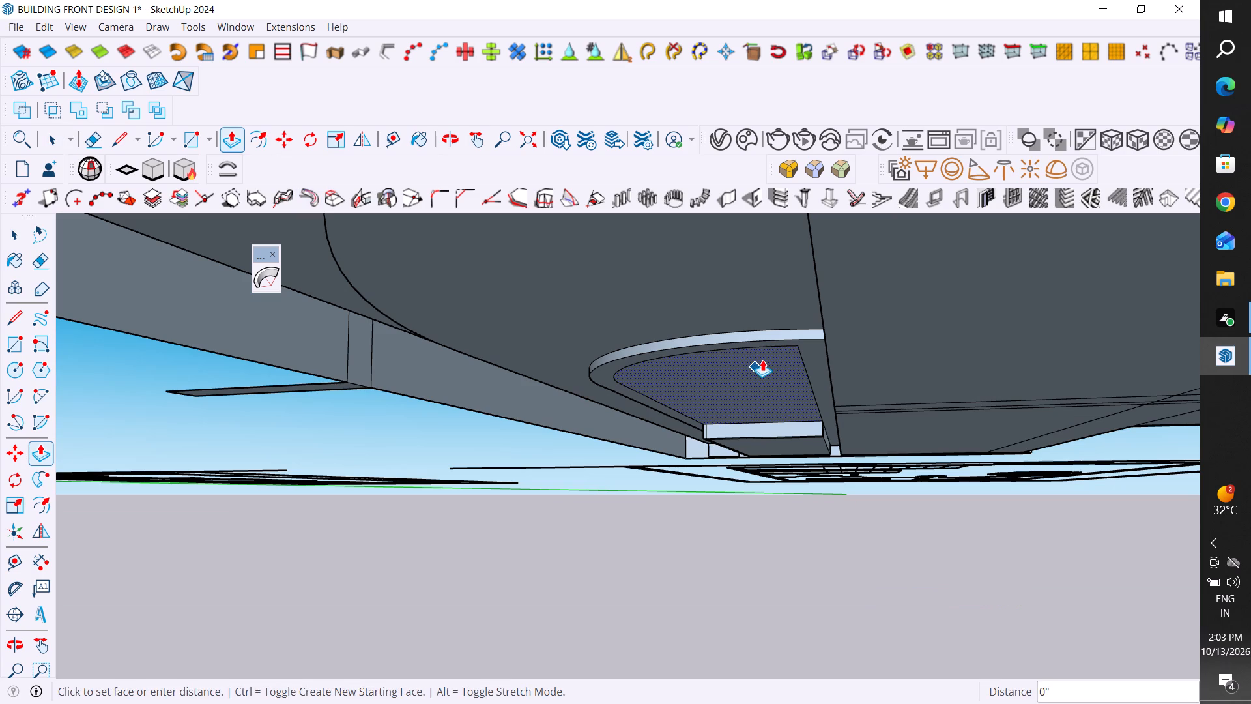
scroll(773, 409, up, 2)
click(773, 409)
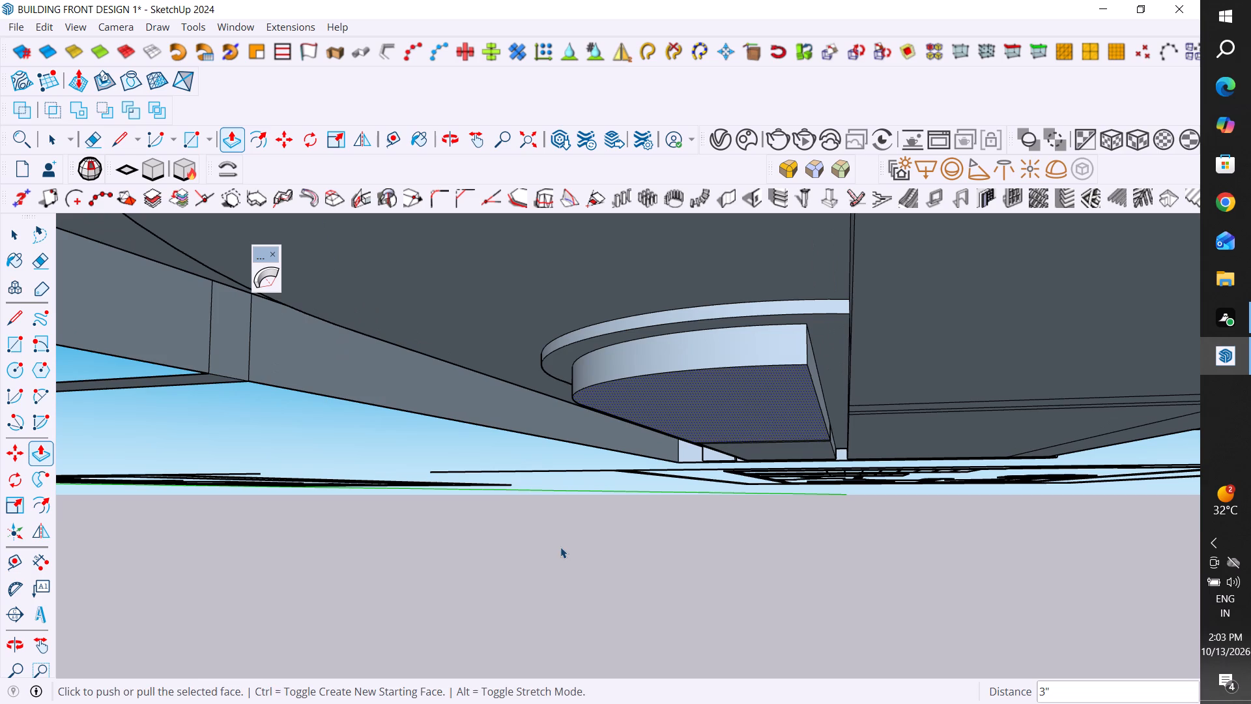
click(11, 231)
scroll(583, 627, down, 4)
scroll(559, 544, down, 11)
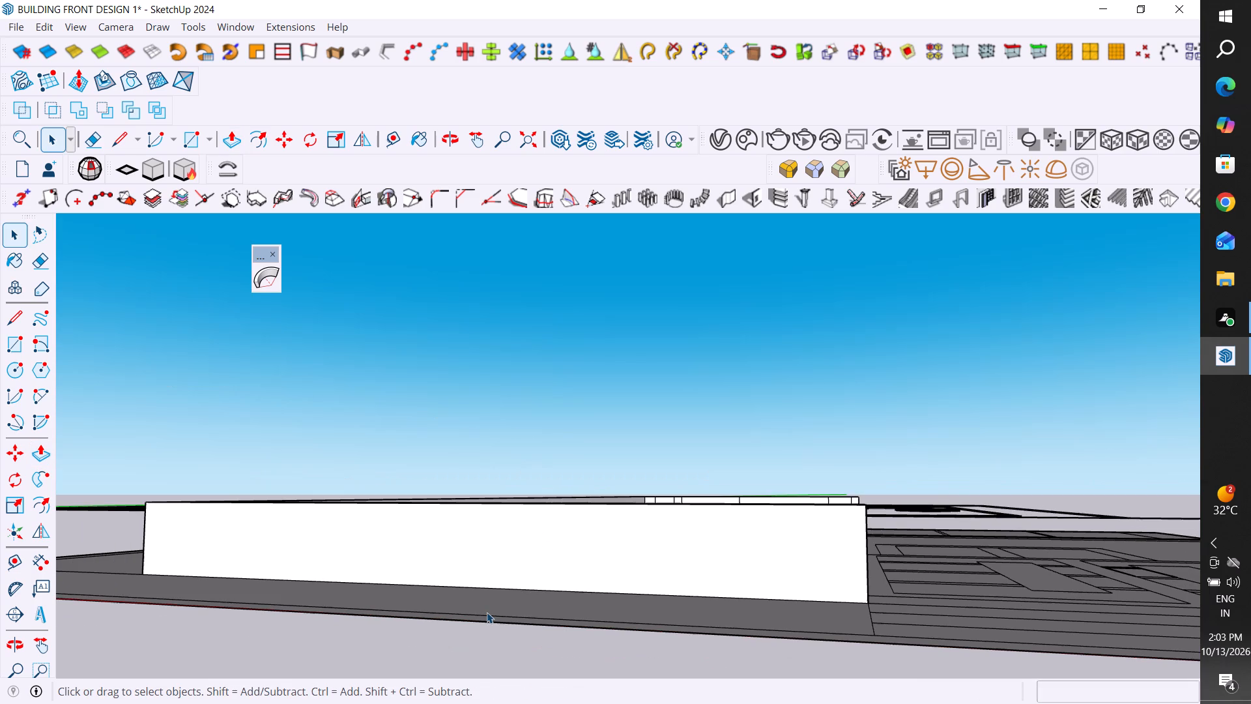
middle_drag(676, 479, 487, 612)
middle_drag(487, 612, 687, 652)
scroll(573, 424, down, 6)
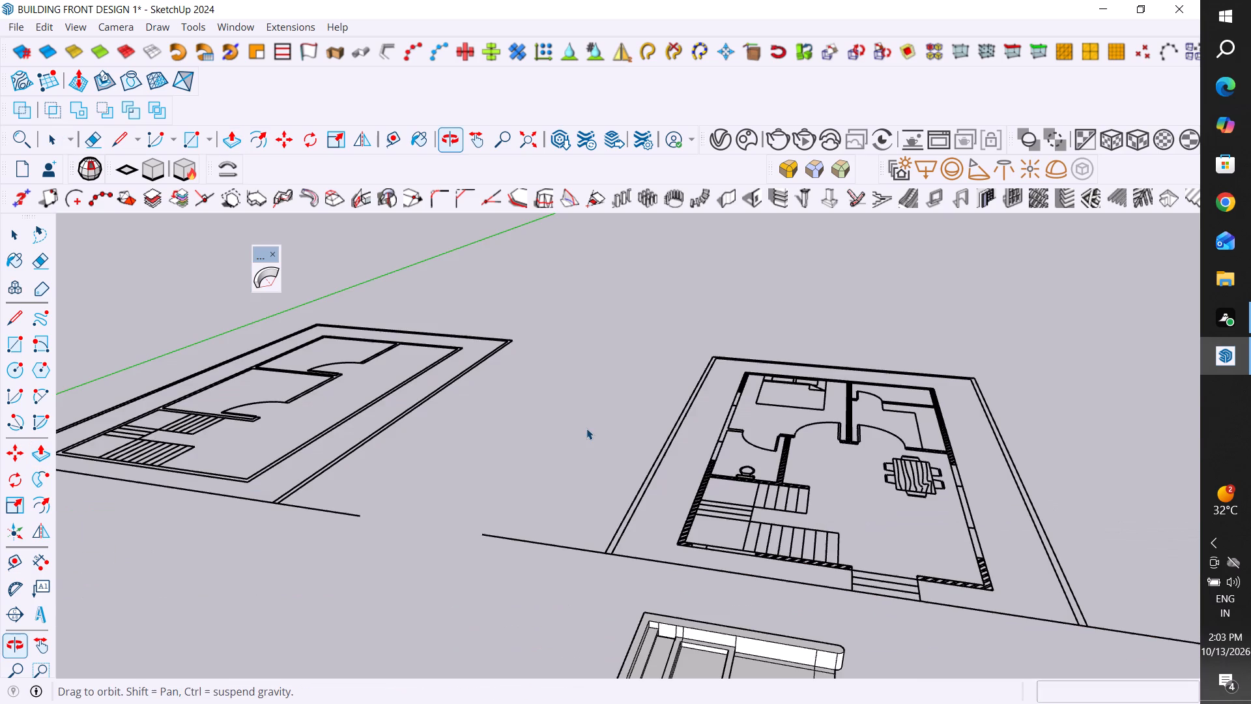